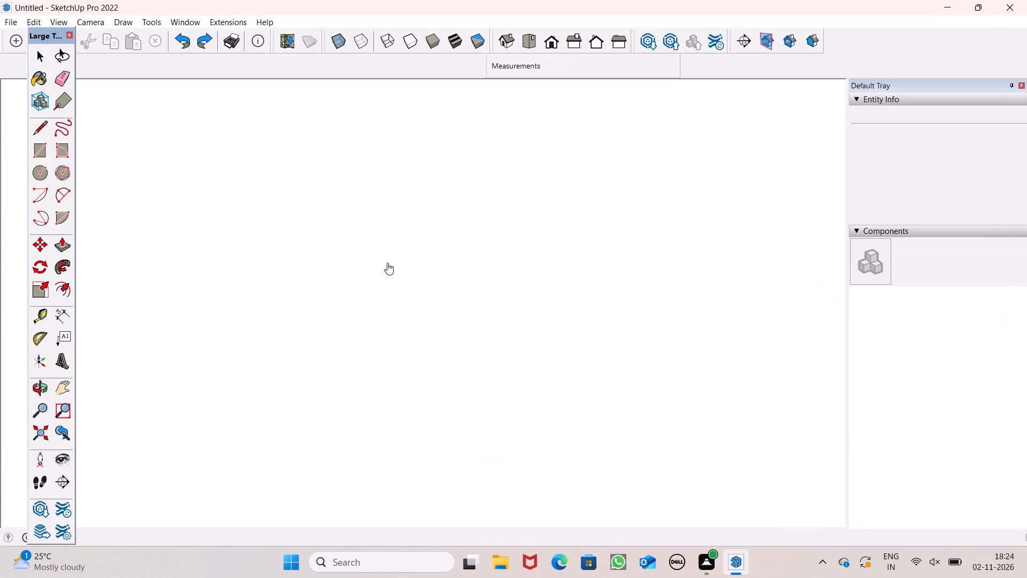
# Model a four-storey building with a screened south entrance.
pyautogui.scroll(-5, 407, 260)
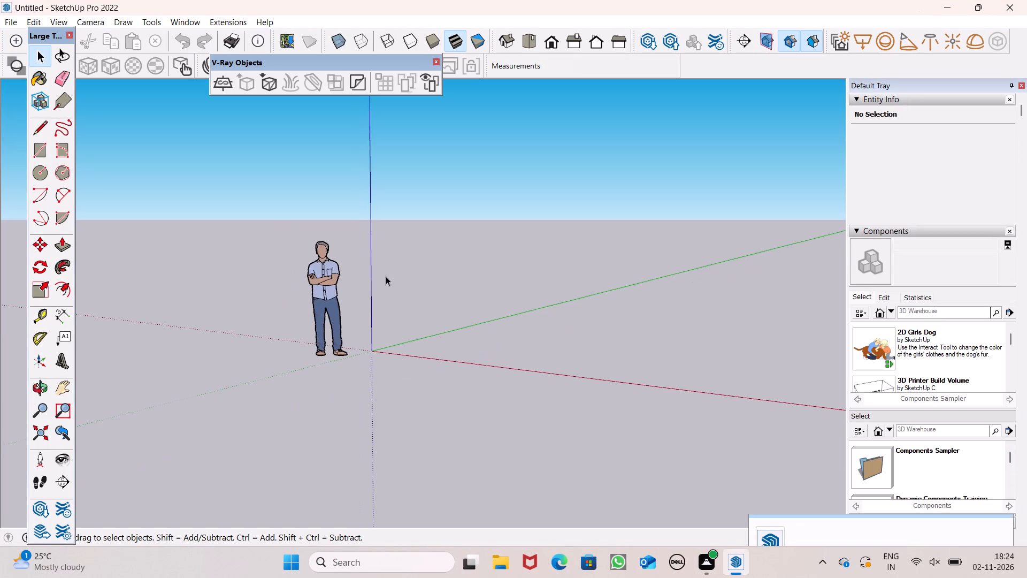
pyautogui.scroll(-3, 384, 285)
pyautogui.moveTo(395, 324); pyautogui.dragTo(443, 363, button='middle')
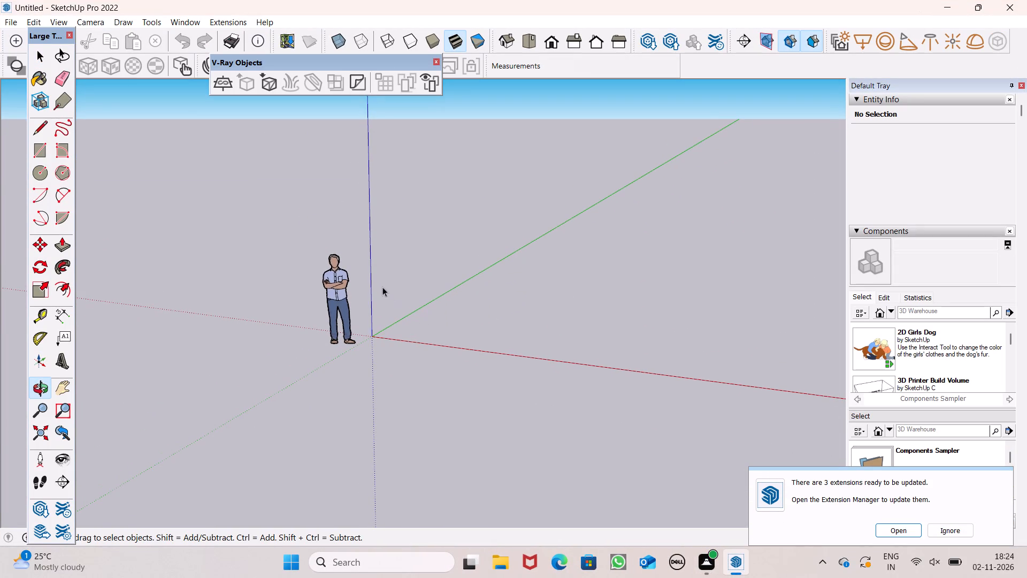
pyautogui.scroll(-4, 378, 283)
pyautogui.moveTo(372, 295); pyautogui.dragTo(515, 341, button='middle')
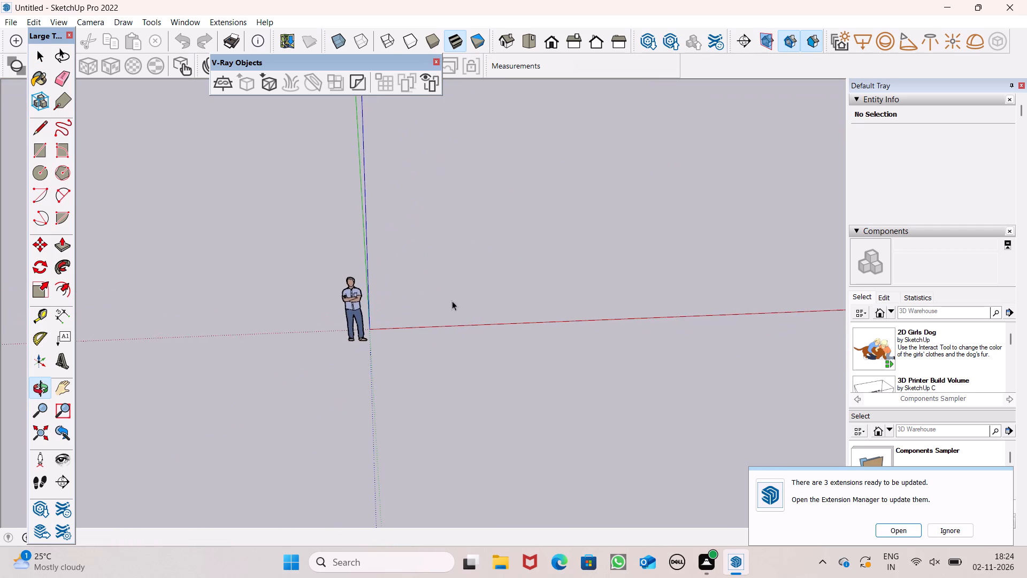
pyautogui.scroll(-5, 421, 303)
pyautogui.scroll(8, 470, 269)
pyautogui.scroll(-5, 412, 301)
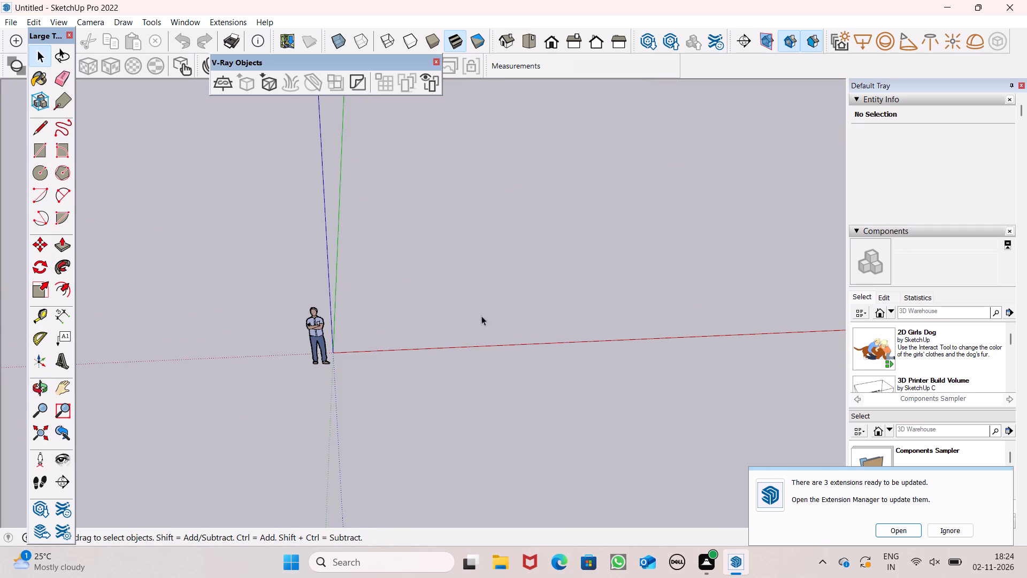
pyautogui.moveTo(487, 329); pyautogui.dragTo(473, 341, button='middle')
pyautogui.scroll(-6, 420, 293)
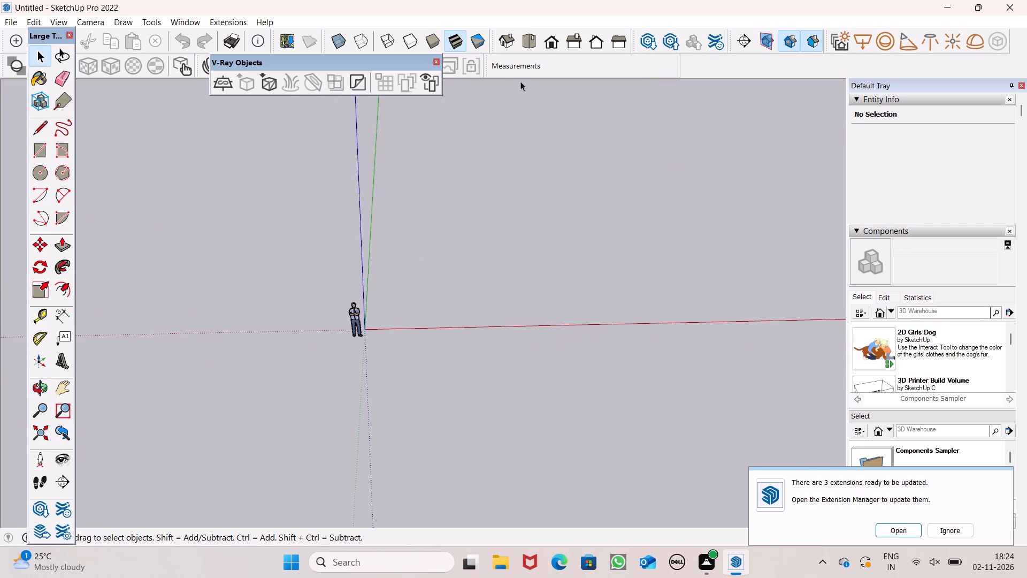
# In top view, draw a 40' by 35' rectangle on the ground between the positive red and green axes.
pyautogui.click(524, 40)
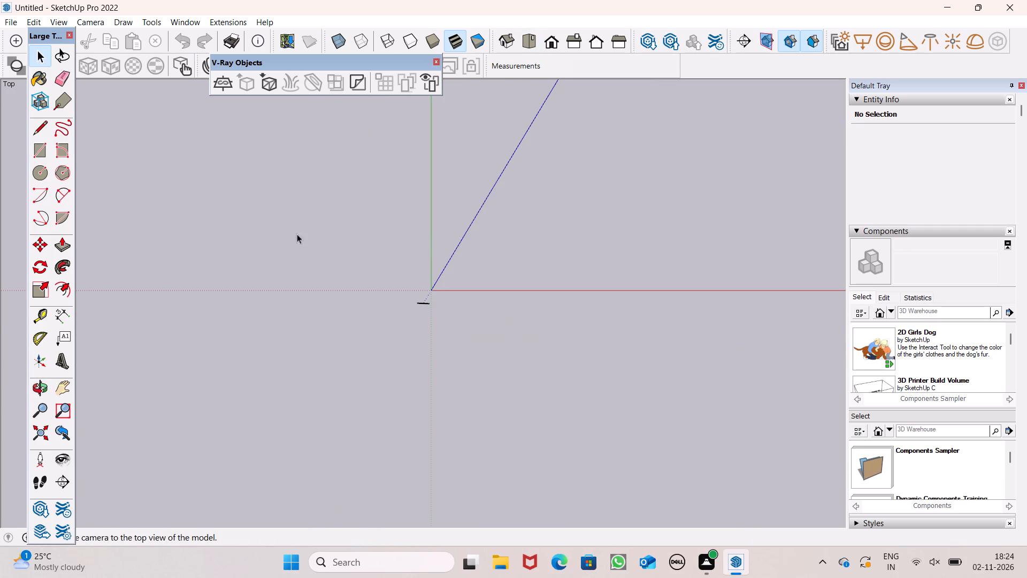
pyautogui.click(35, 149)
pyautogui.scroll(-1, 279, 292)
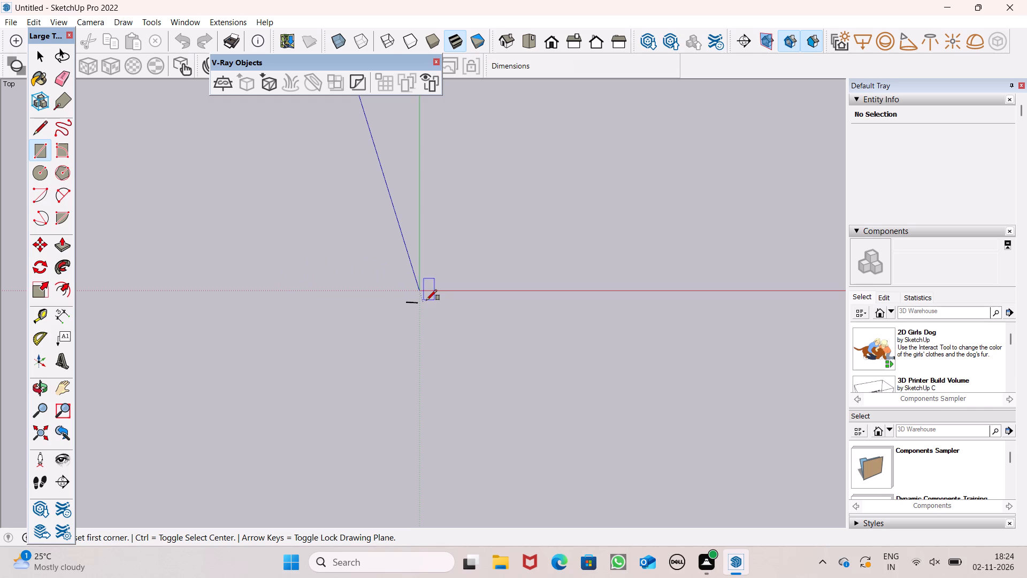
pyautogui.scroll(-3, 460, 304)
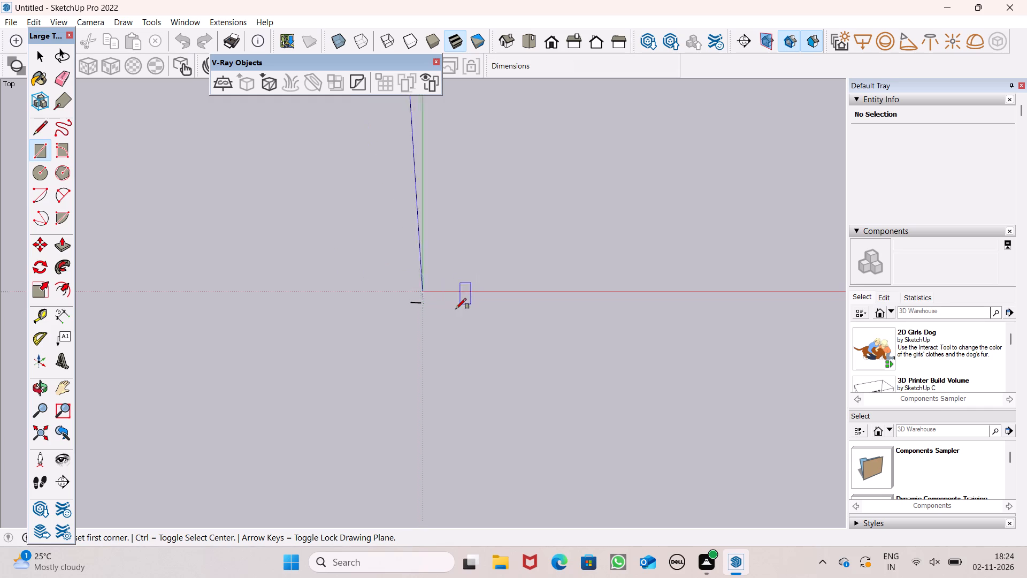
pyautogui.scroll(-3, 456, 309)
pyautogui.scroll(-4, 380, 316)
pyautogui.scroll(5, 463, 317)
pyautogui.scroll(-2, 415, 323)
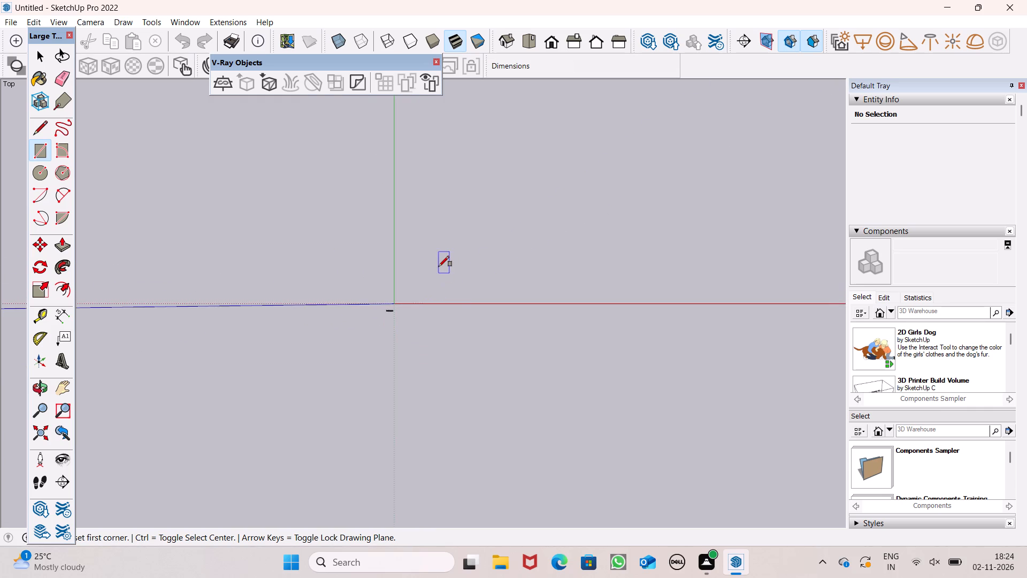
pyautogui.scroll(8, 439, 247)
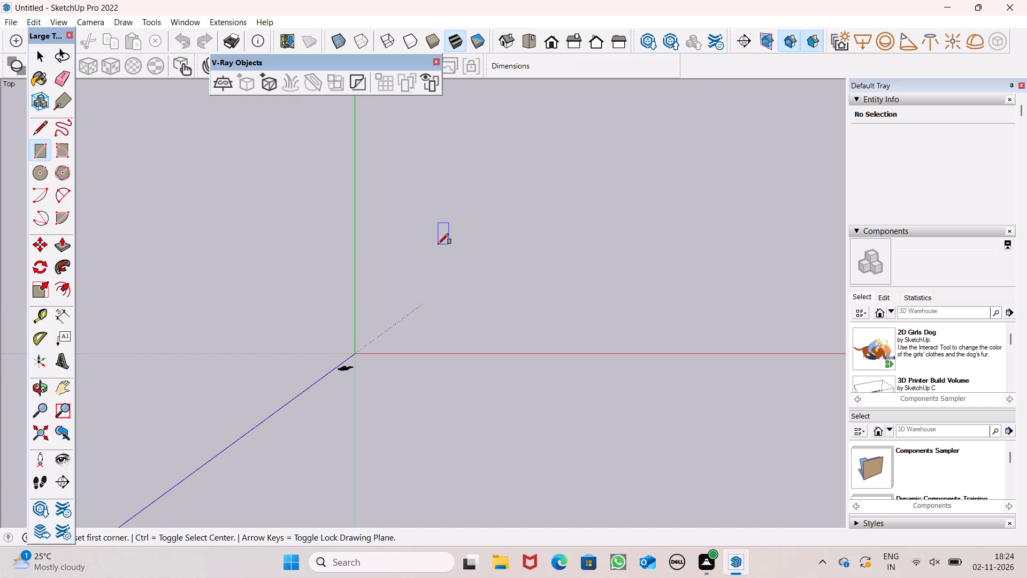
pyautogui.scroll(5, 438, 244)
pyautogui.scroll(-6, 433, 264)
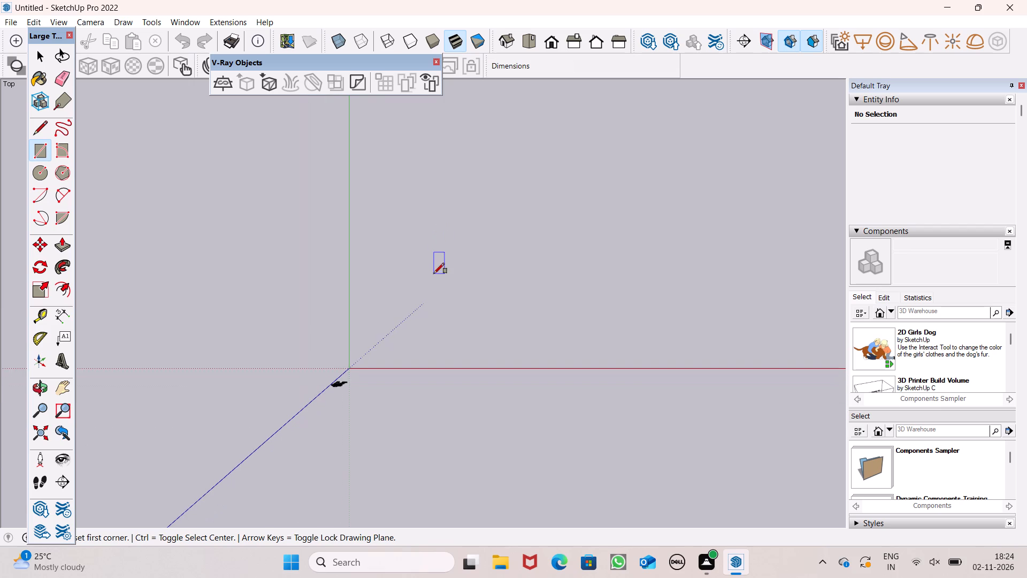
pyautogui.scroll(1, 462, 232)
pyautogui.scroll(-1, 462, 232)
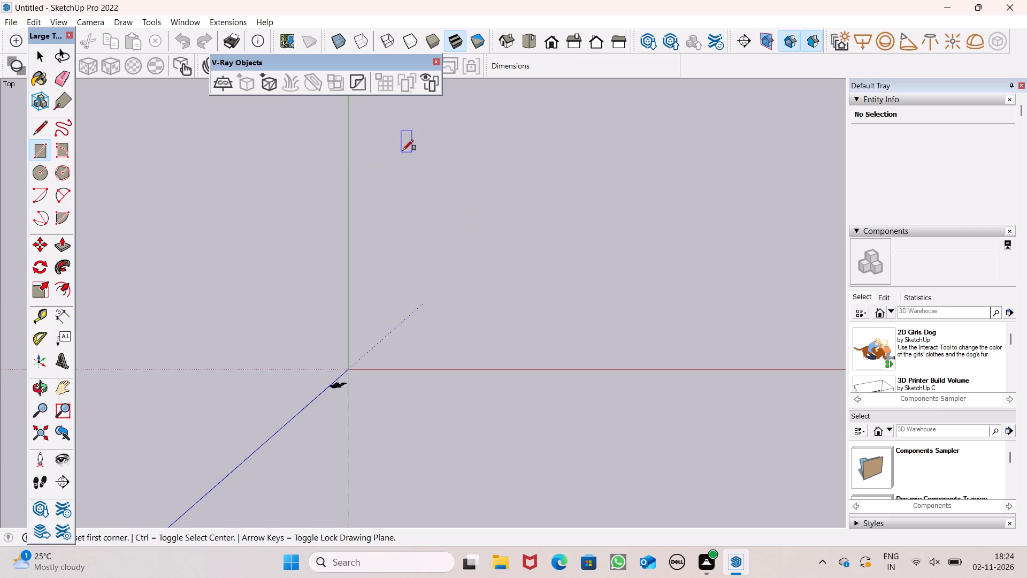
pyautogui.click(435, 131)
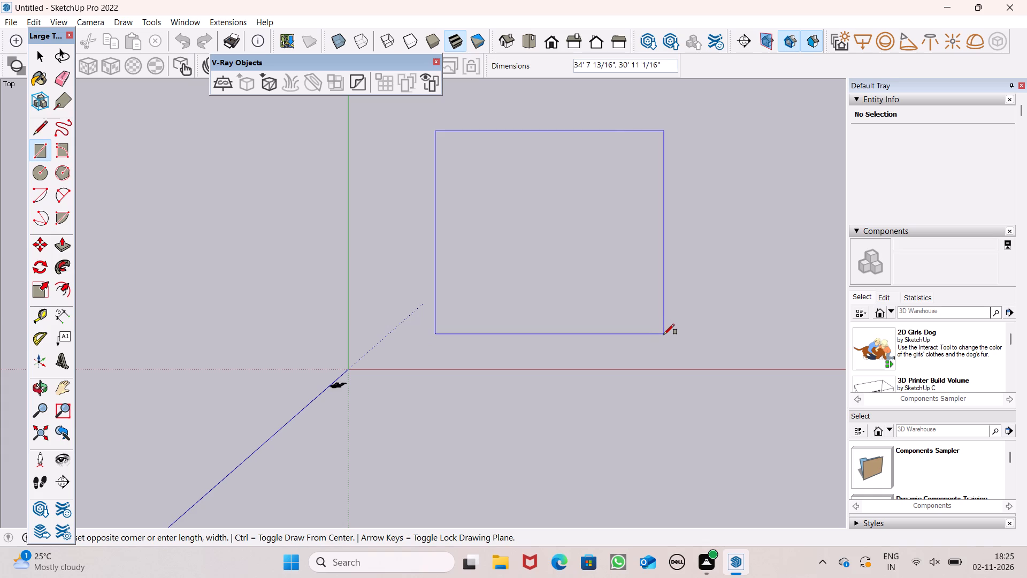
pyautogui.write('40')
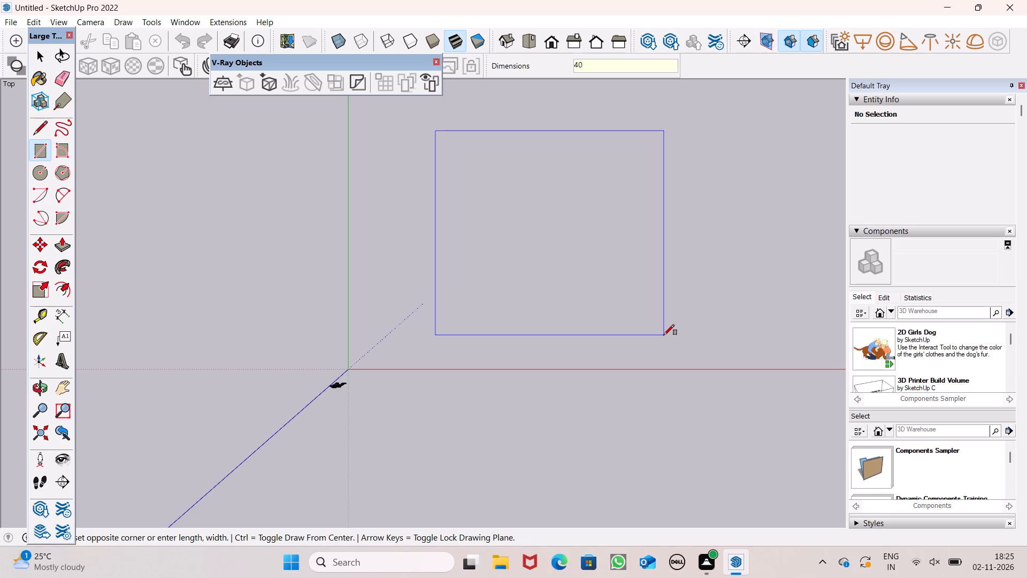
pyautogui.write("',35'")
pyautogui.press('Return')
pyautogui.press('space')
# Move the whole rectangle, face and edges, farther from the red axis, mainly along the green-axis direction.
pyautogui.scroll(-6, 543, 230)
pyautogui.scroll(-2, 470, 229)
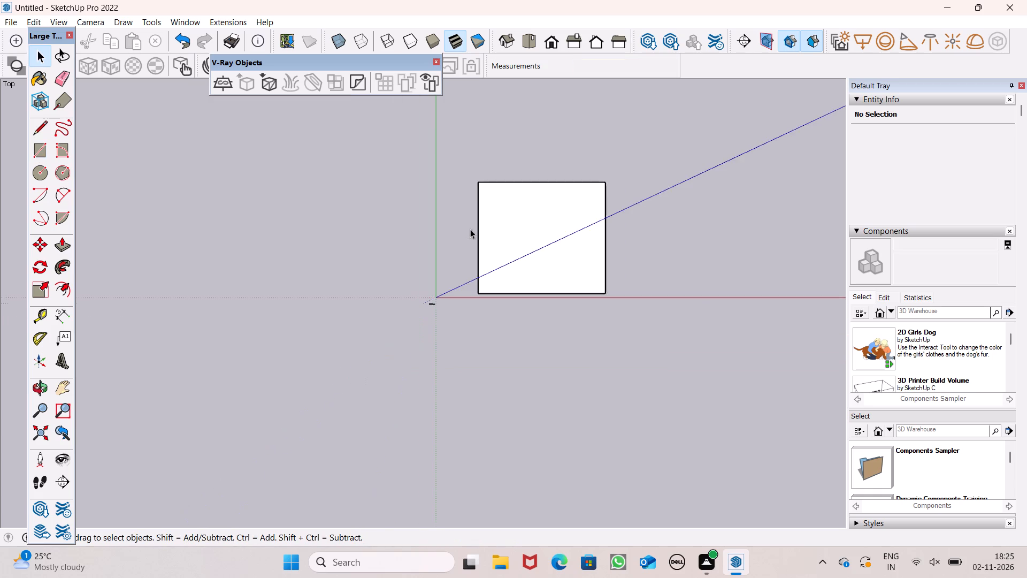
pyautogui.scroll(3, 502, 224)
pyautogui.scroll(-5, 488, 244)
pyautogui.scroll(7, 519, 228)
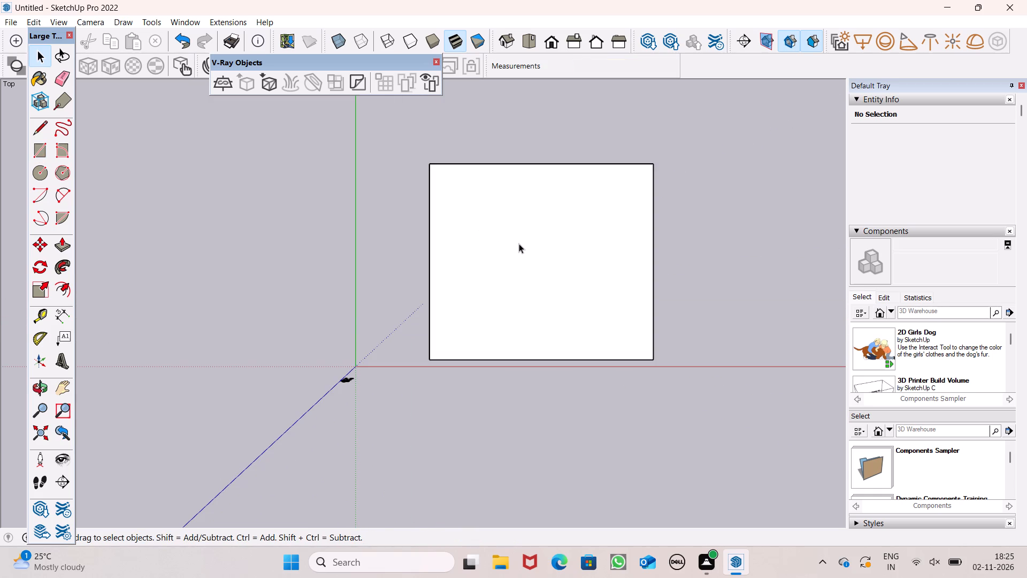
pyautogui.doubleClick(519, 244)
pyautogui.press('m')
pyautogui.press('Return')
pyautogui.moveTo(518, 262); pyautogui.dragTo(532, 242)
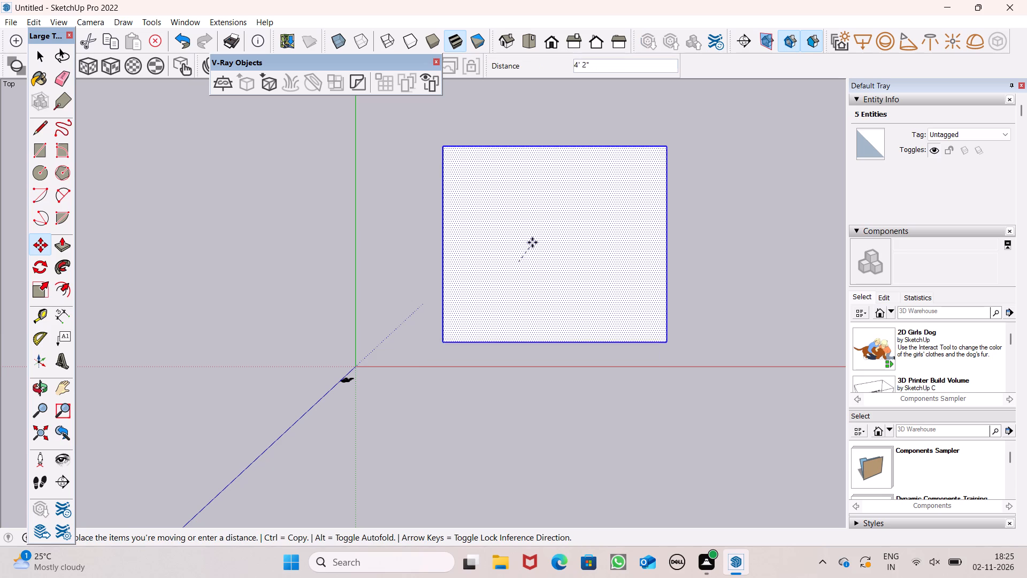
pyautogui.moveTo(532, 242); pyautogui.dragTo(530, 207)
pyautogui.press('space')
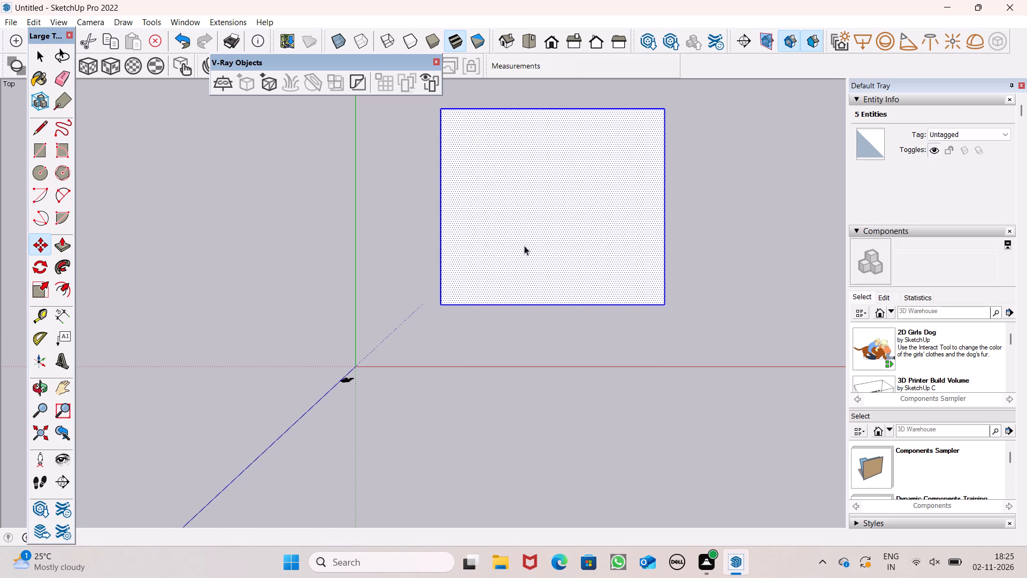
pyautogui.click(423, 290)
# Push/Pull the rectangle's face upward by 6" into a thin slab.
pyautogui.scroll(-4, 418, 277)
pyautogui.moveTo(480, 299); pyautogui.dragTo(474, 159, button='middle')
pyautogui.scroll(1, 474, 159)
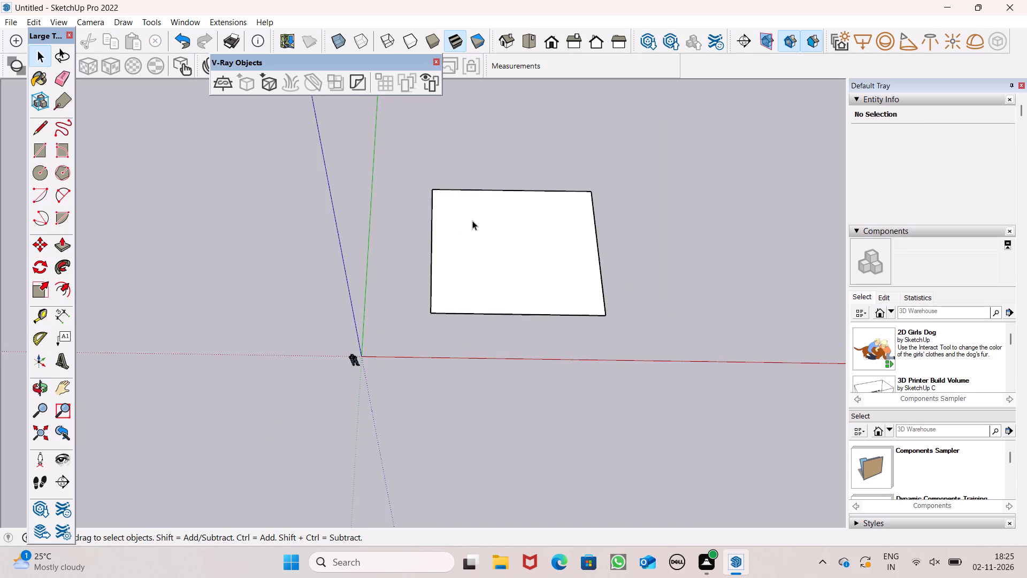
pyautogui.scroll(6, 460, 262)
pyautogui.scroll(-2, 382, 269)
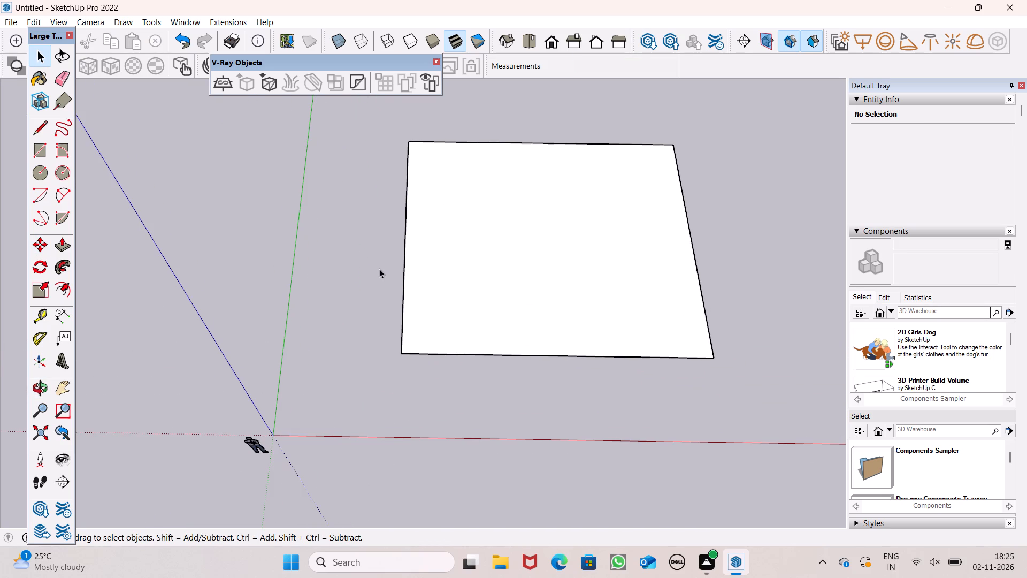
pyautogui.moveTo(461, 292); pyautogui.dragTo(455, 226, button='middle')
pyautogui.scroll(4, 479, 269)
pyautogui.moveTo(472, 283); pyautogui.dragTo(474, 283, button='middle')
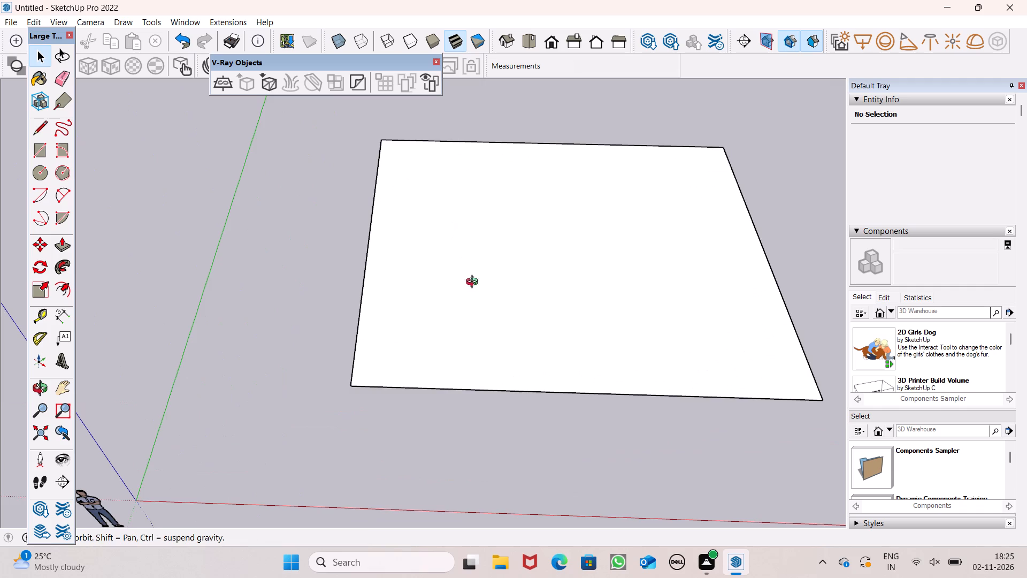
pyautogui.moveTo(474, 283); pyautogui.dragTo(494, 214, button='middle')
pyautogui.scroll(2, 472, 311)
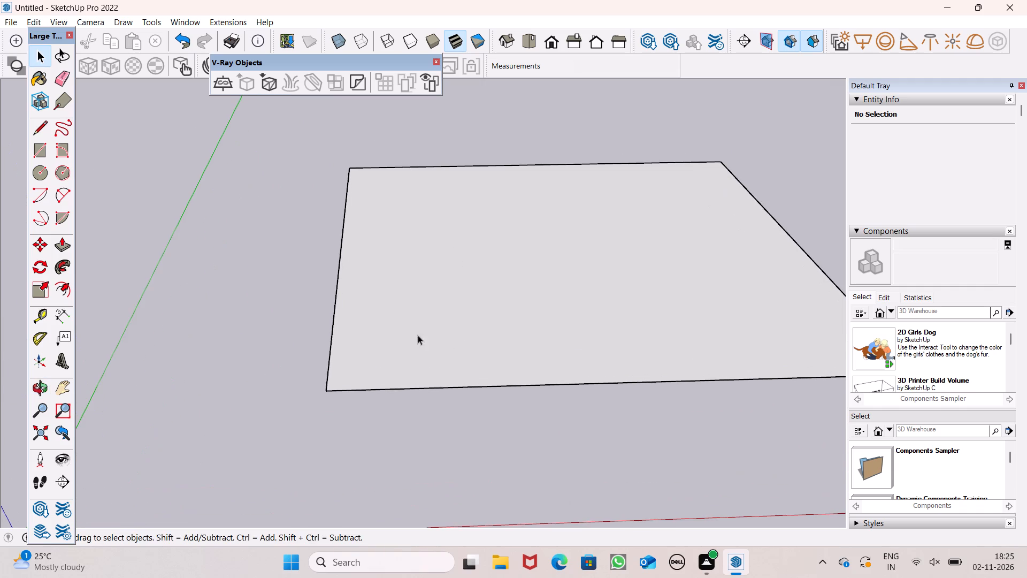
pyautogui.scroll(-1, 398, 335)
pyautogui.scroll(-3, 490, 277)
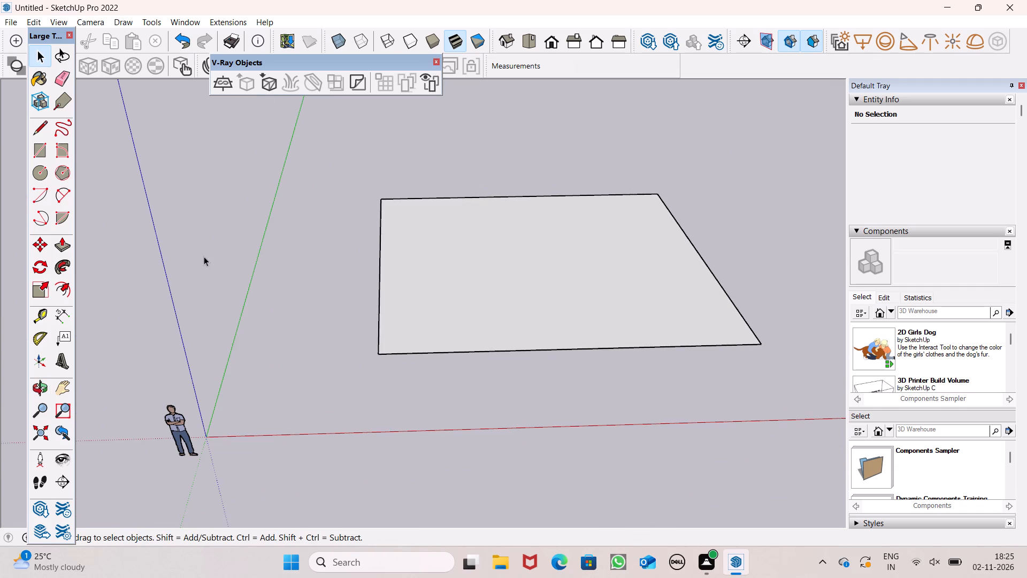
pyautogui.click(63, 237)
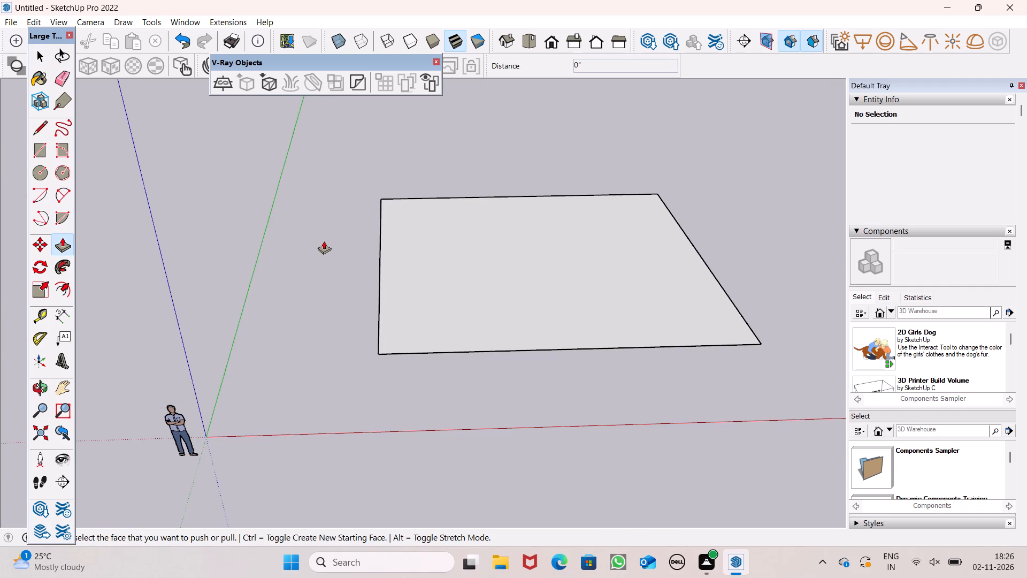
pyautogui.scroll(-1, 324, 241)
pyautogui.scroll(3, 379, 265)
pyautogui.moveTo(410, 287); pyautogui.dragTo(394, 272, button='middle')
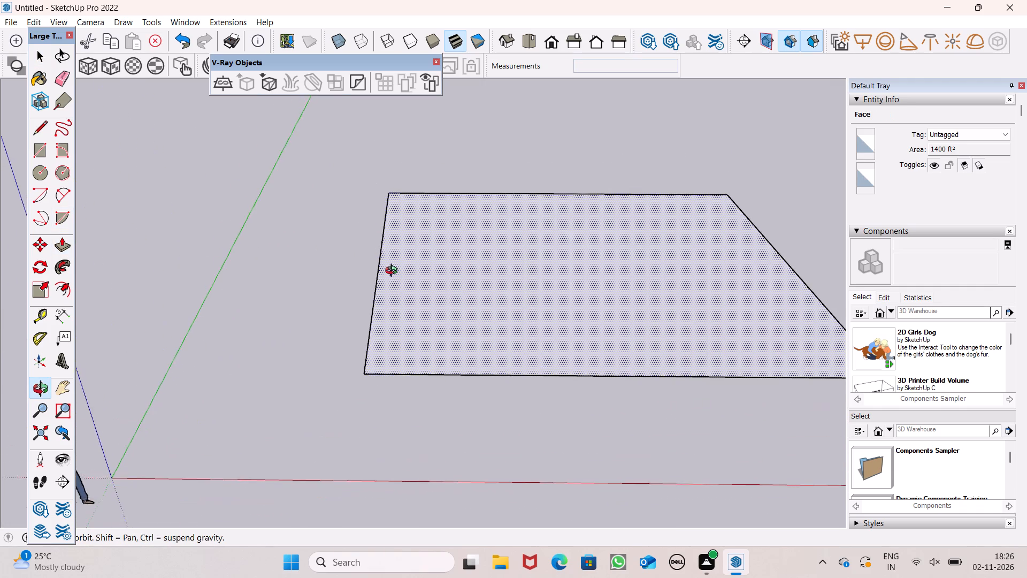
pyautogui.moveTo(394, 272); pyautogui.dragTo(395, 277, button='middle')
pyautogui.scroll(1, 395, 277)
pyautogui.scroll(1, 411, 345)
pyautogui.scroll(-3, 411, 346)
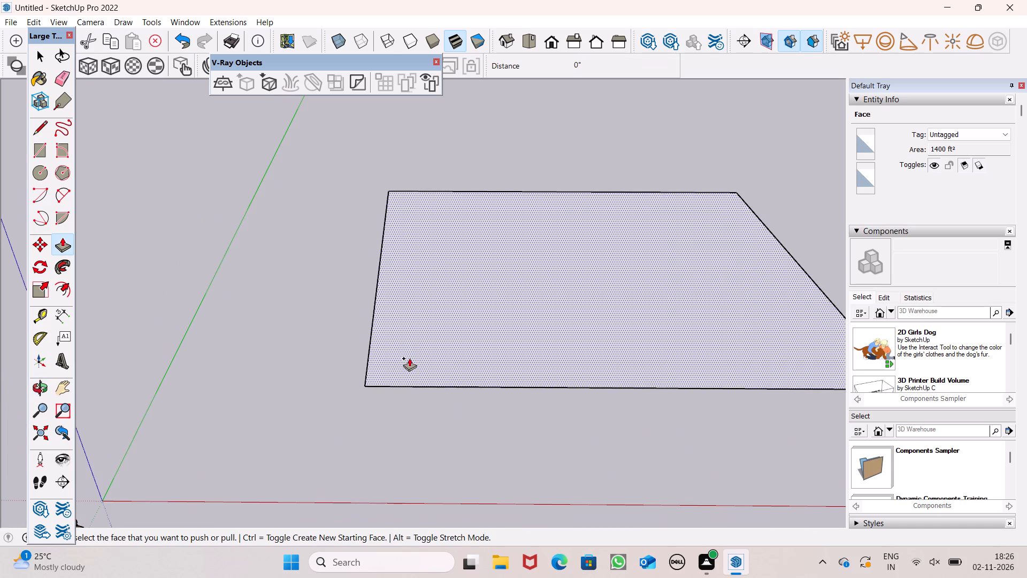
pyautogui.moveTo(409, 359); pyautogui.dragTo(425, 292)
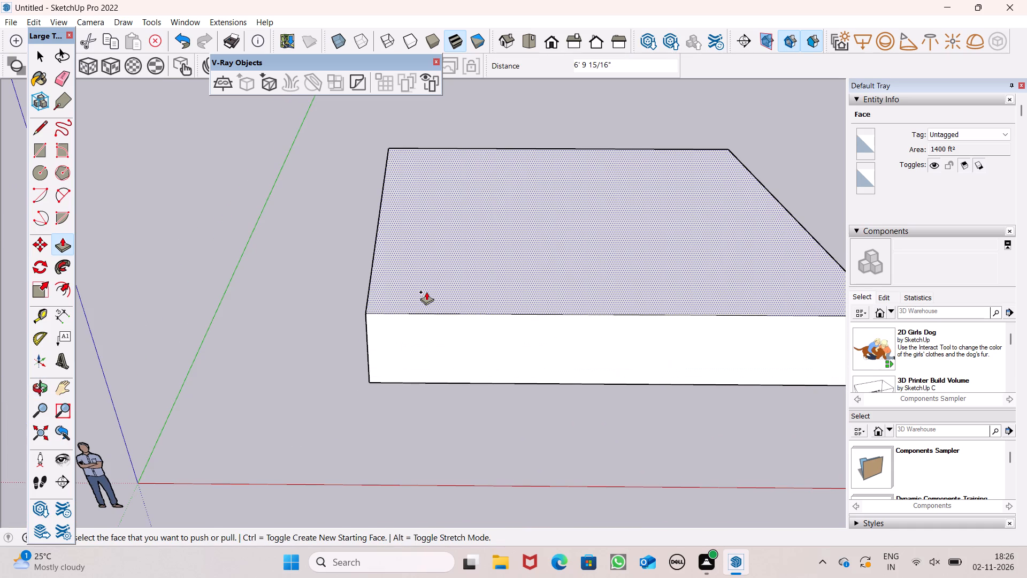
pyautogui.write('6"')
pyautogui.press('Return')
pyautogui.press('space')
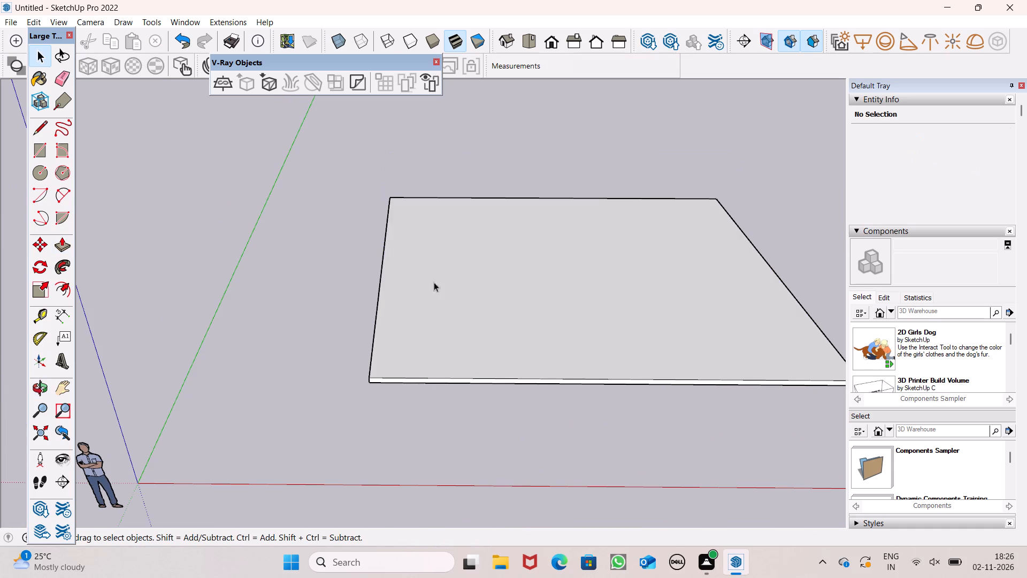
# In top view, offset the outline of the slab's top face inward by 9".
pyautogui.click(520, 36)
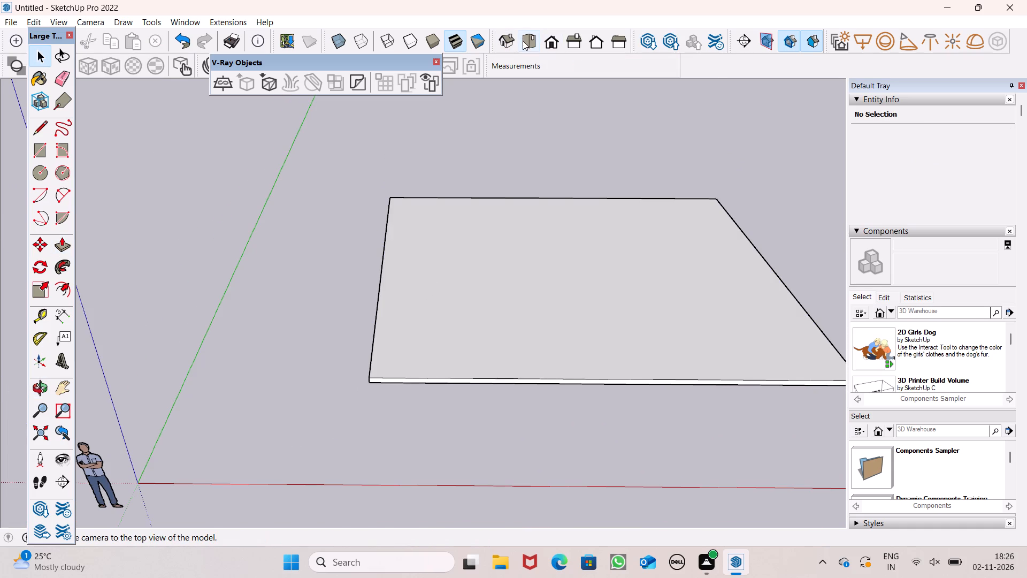
pyautogui.scroll(-6, 526, 101)
pyautogui.scroll(-1, 430, 197)
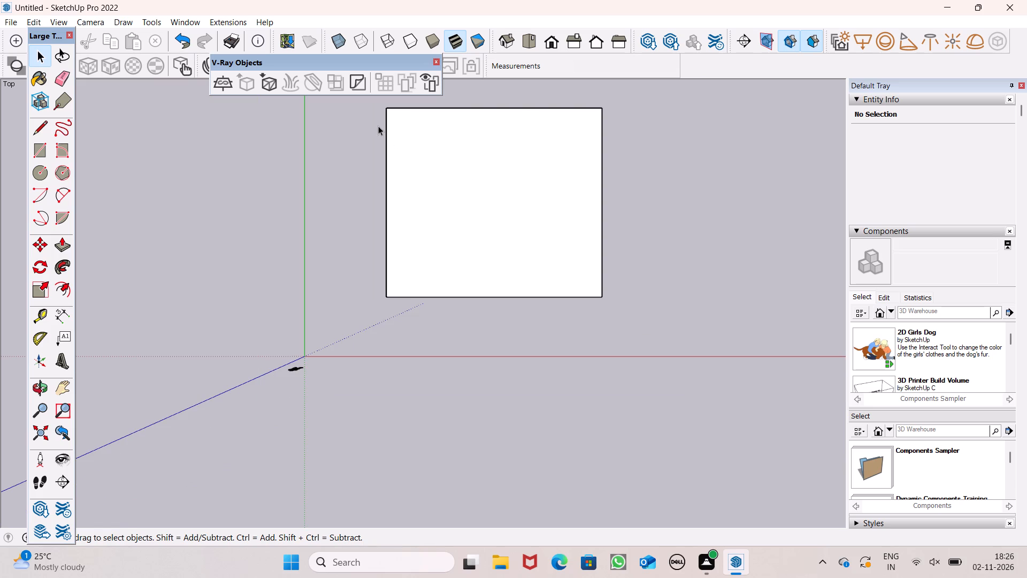
pyautogui.scroll(2, 377, 120)
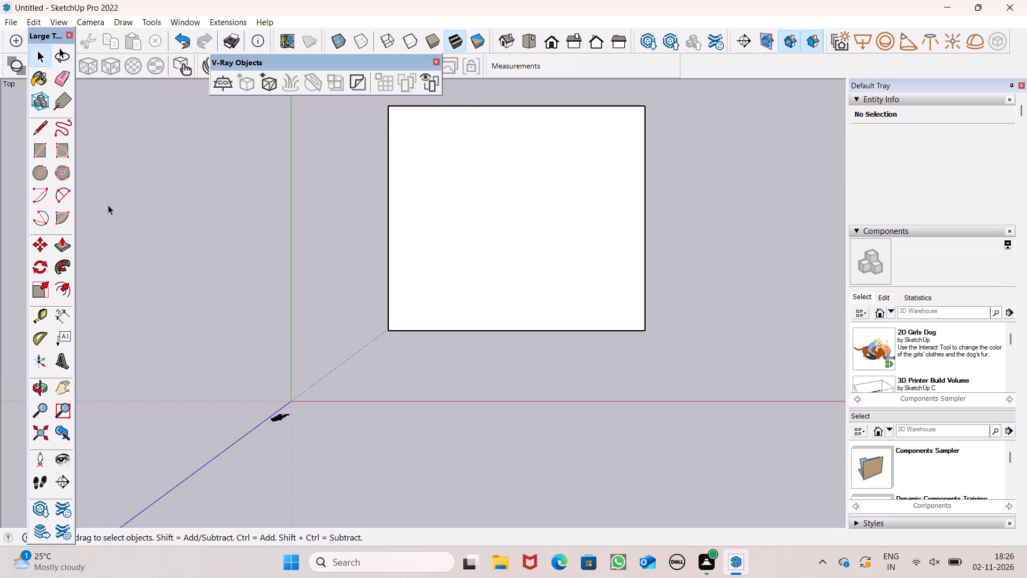
pyautogui.click(62, 287)
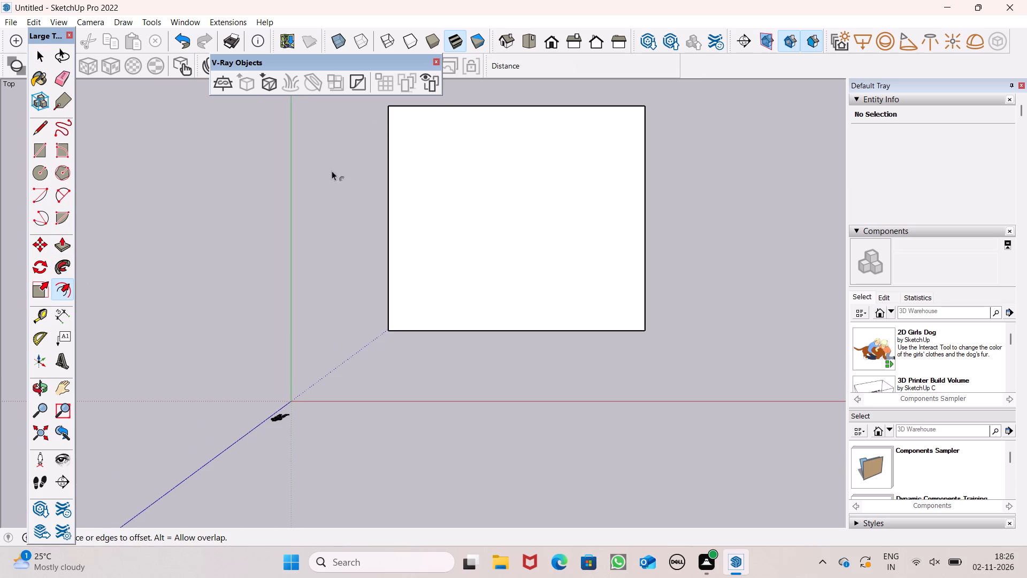
pyautogui.moveTo(411, 115); pyautogui.dragTo(416, 118)
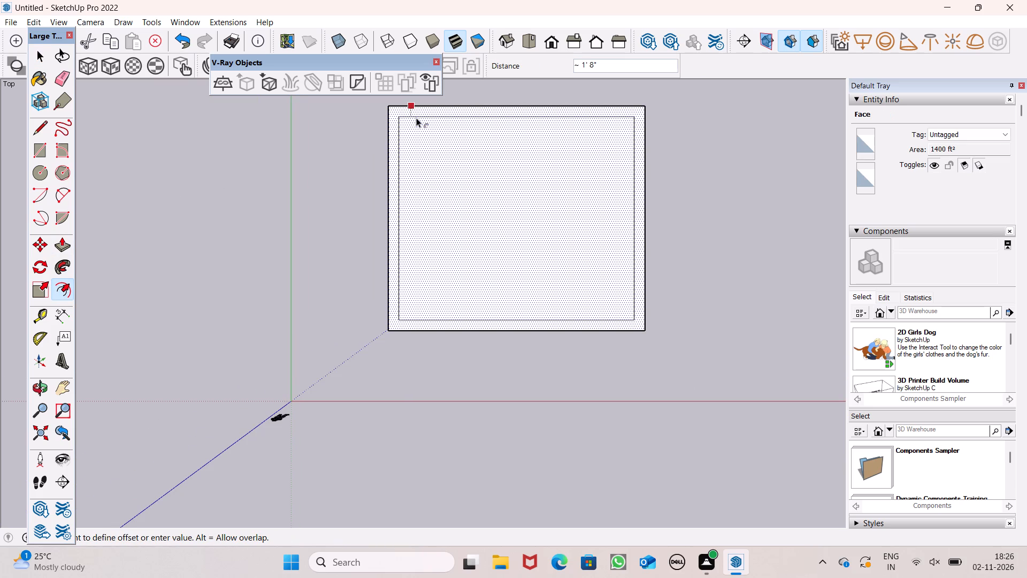
pyautogui.moveTo(416, 118); pyautogui.dragTo(418, 114)
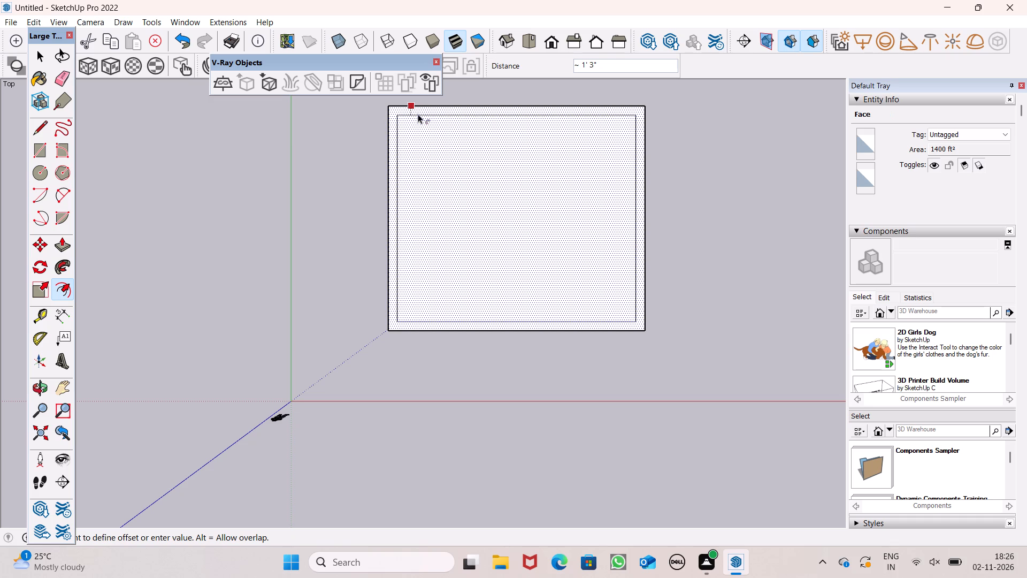
pyautogui.moveTo(418, 114); pyautogui.dragTo(418, 109)
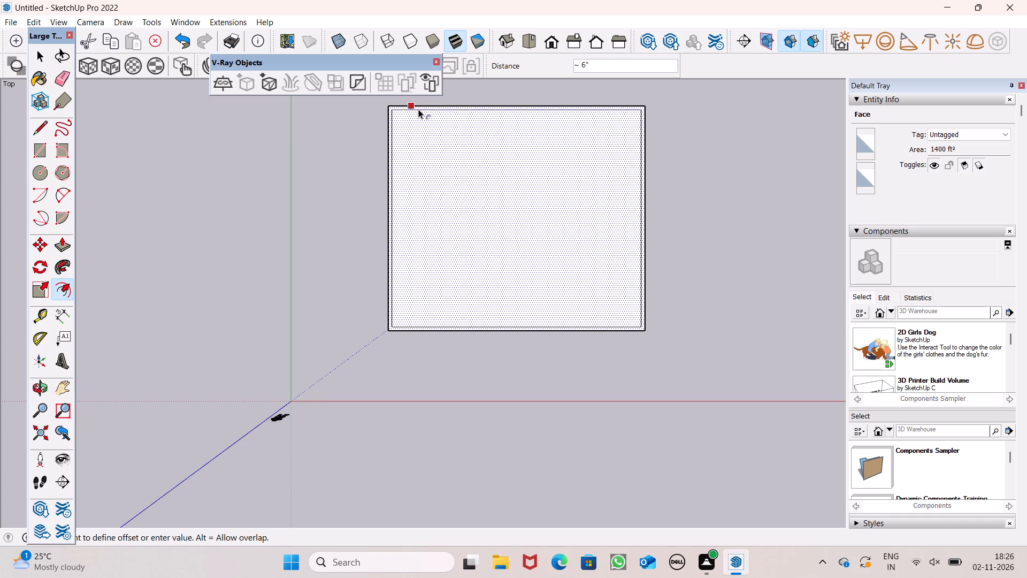
pyautogui.moveTo(418, 109); pyautogui.dragTo(435, 166)
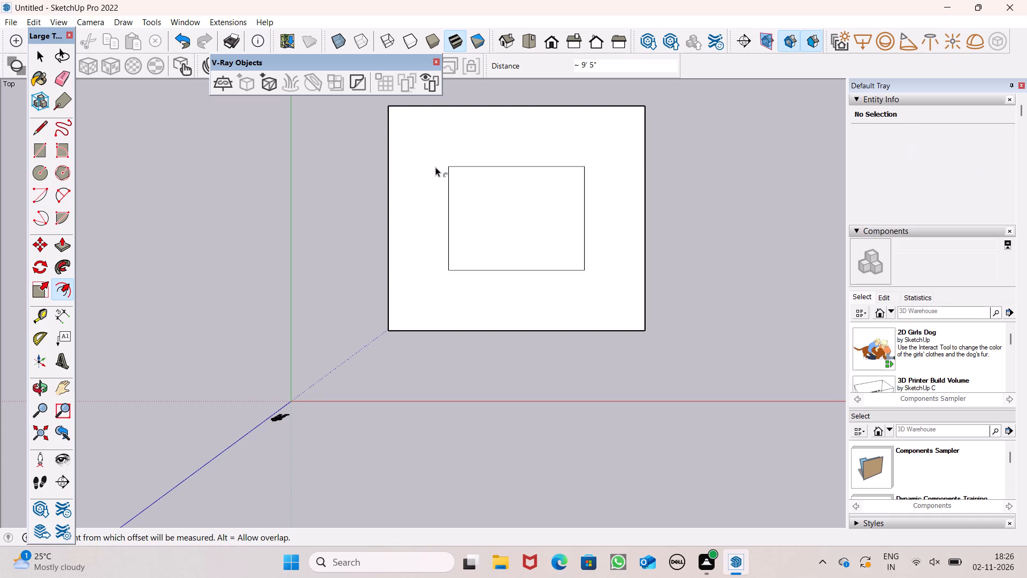
pyautogui.write('9"')
pyautogui.press('Return')
pyautogui.press('space')
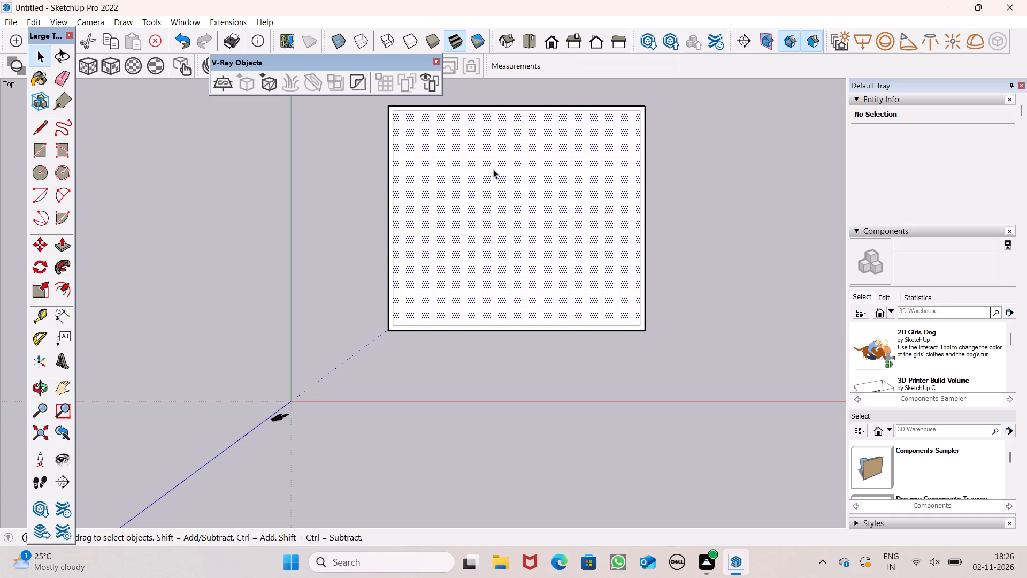
pyautogui.click(668, 368)
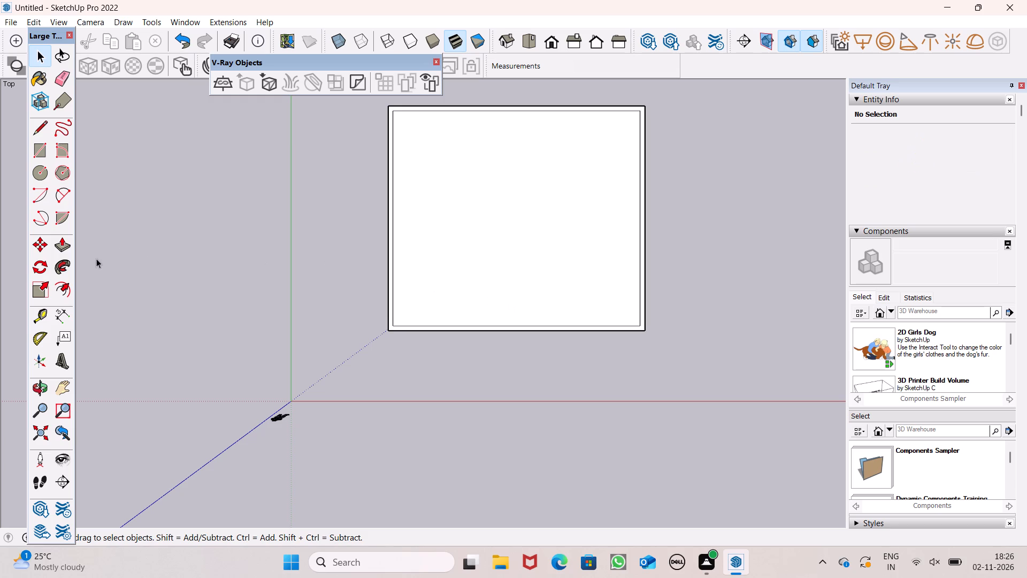
# Place a guide parallel to the green axis, about 17' inside the inner outline's edge farthest from the green axis.
pyautogui.click(44, 316)
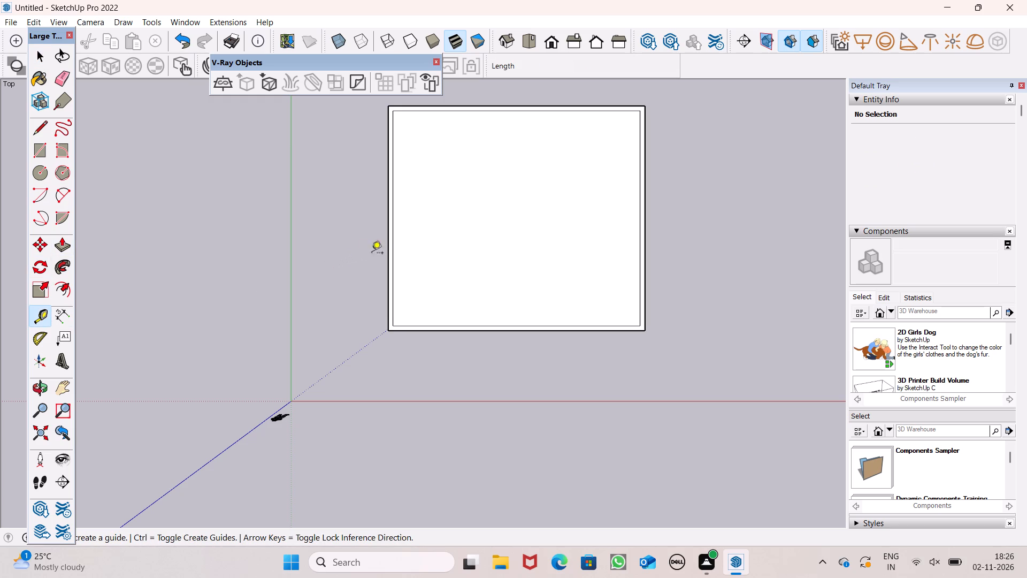
pyautogui.scroll(2, 526, 293)
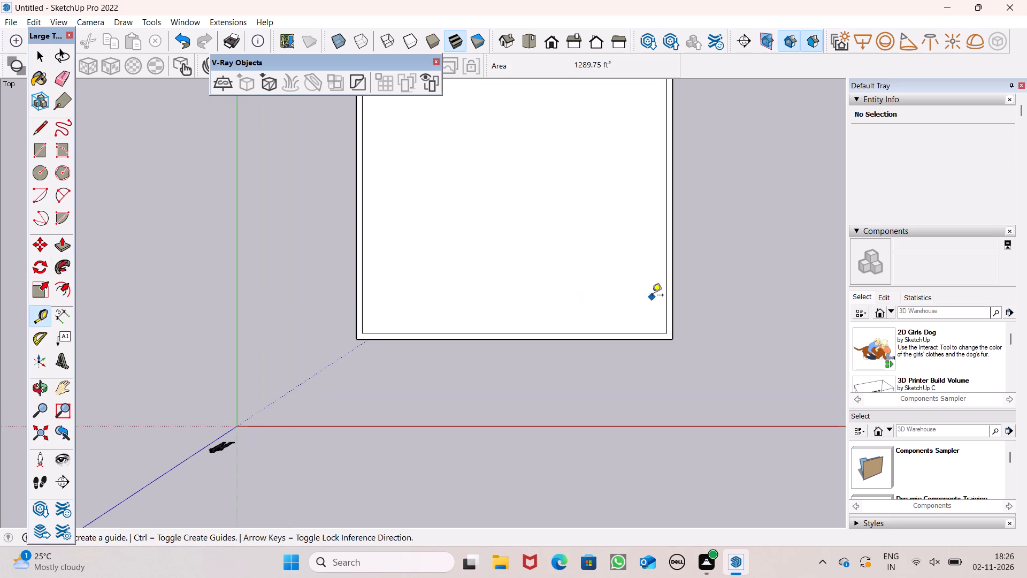
pyautogui.click(663, 292)
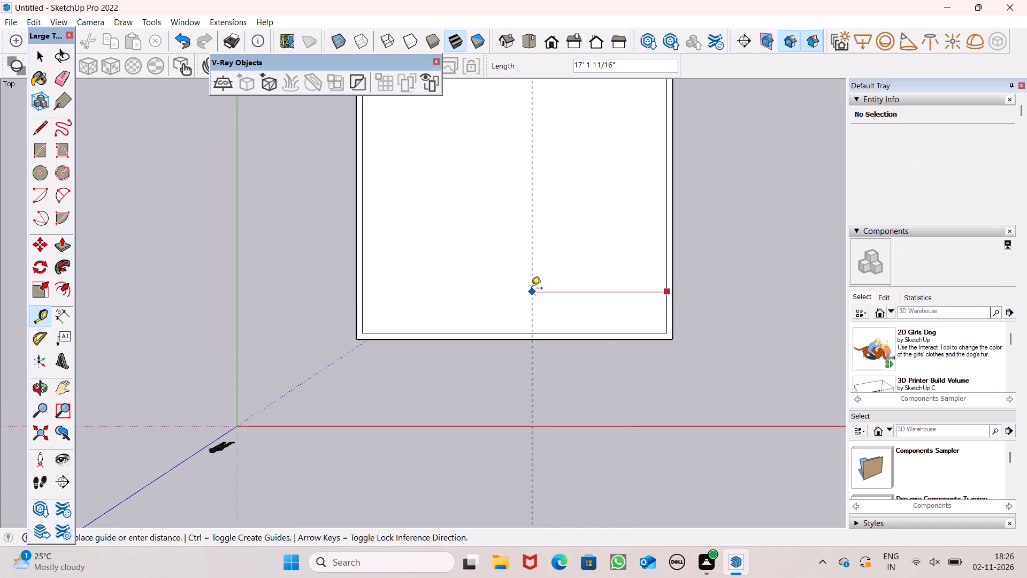
pyautogui.scroll(4, 543, 290)
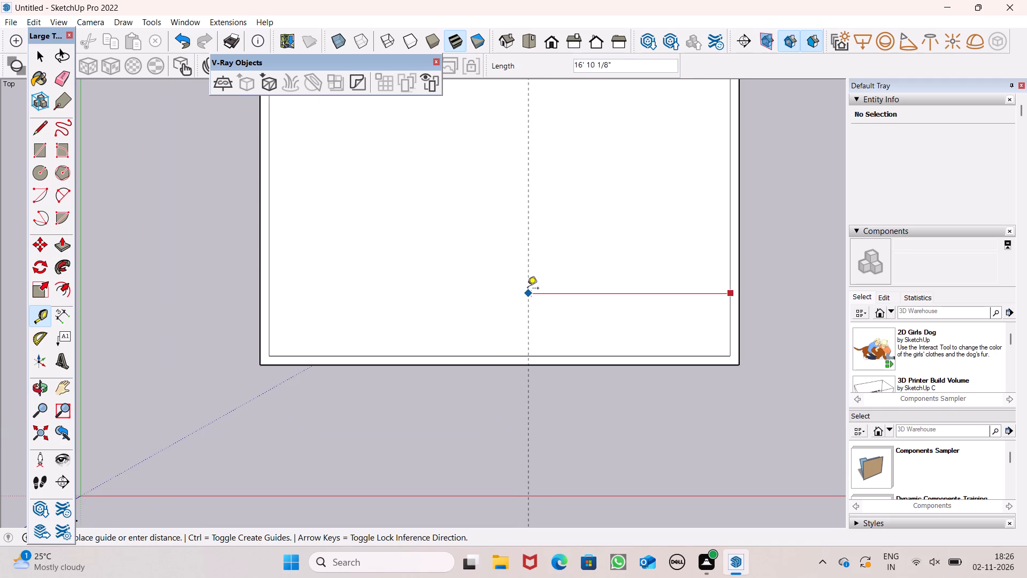
pyautogui.scroll(-5, 527, 288)
pyautogui.scroll(4, 525, 288)
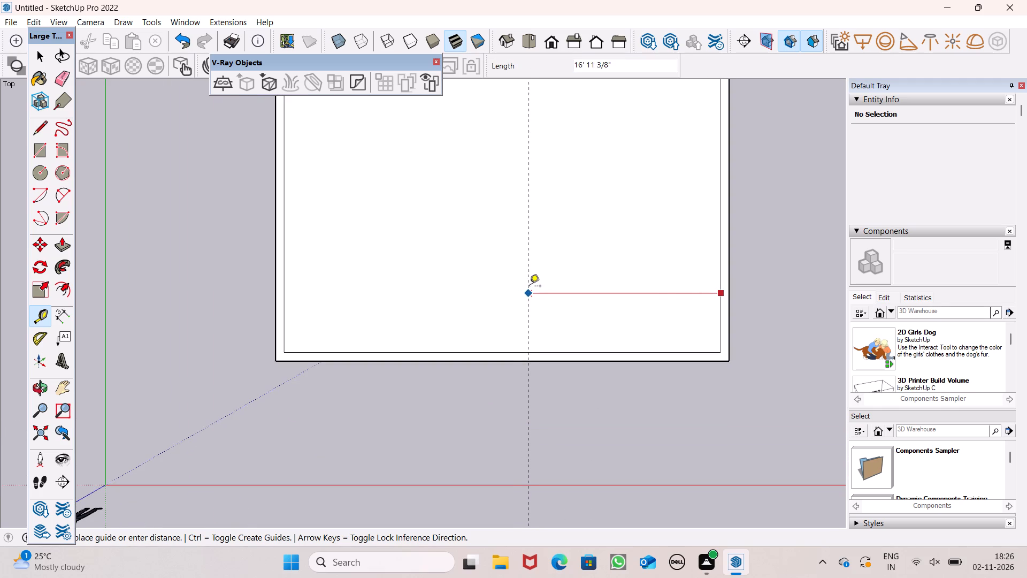
pyautogui.click(530, 287)
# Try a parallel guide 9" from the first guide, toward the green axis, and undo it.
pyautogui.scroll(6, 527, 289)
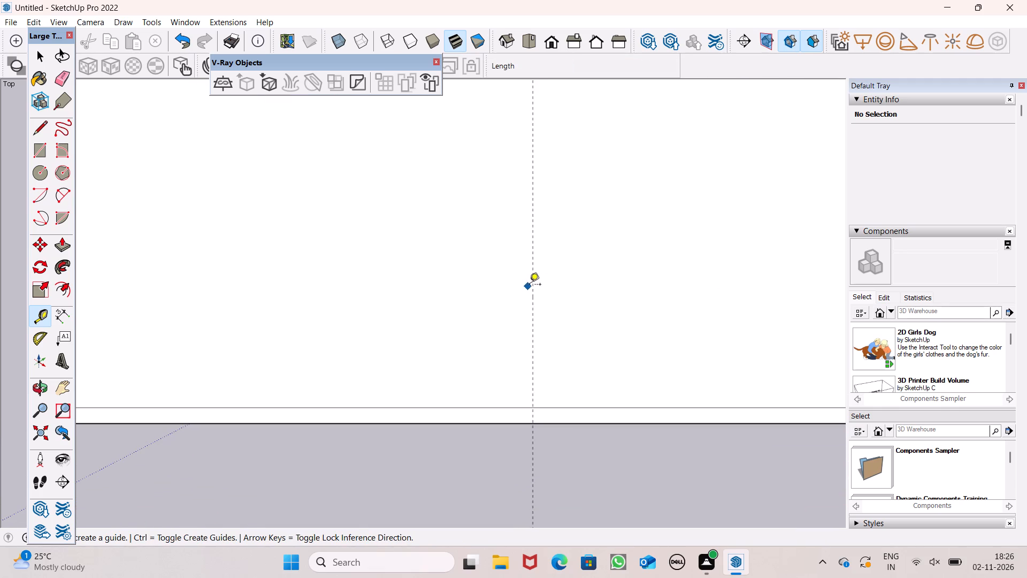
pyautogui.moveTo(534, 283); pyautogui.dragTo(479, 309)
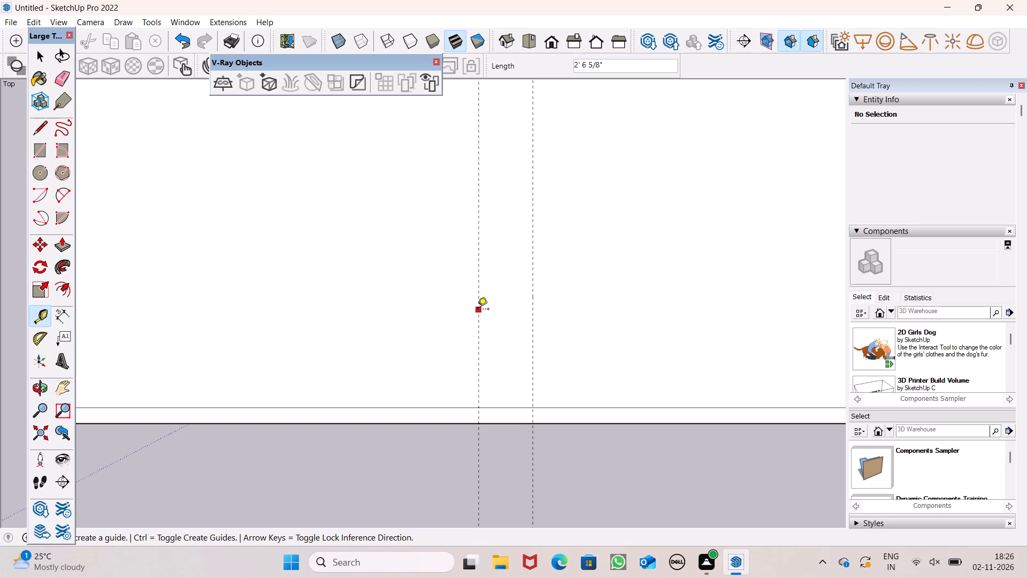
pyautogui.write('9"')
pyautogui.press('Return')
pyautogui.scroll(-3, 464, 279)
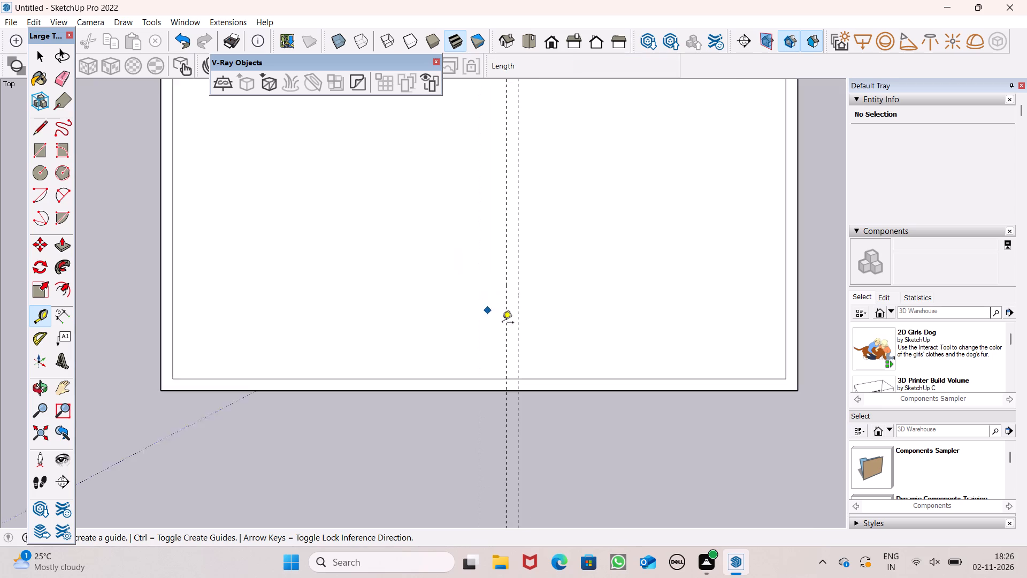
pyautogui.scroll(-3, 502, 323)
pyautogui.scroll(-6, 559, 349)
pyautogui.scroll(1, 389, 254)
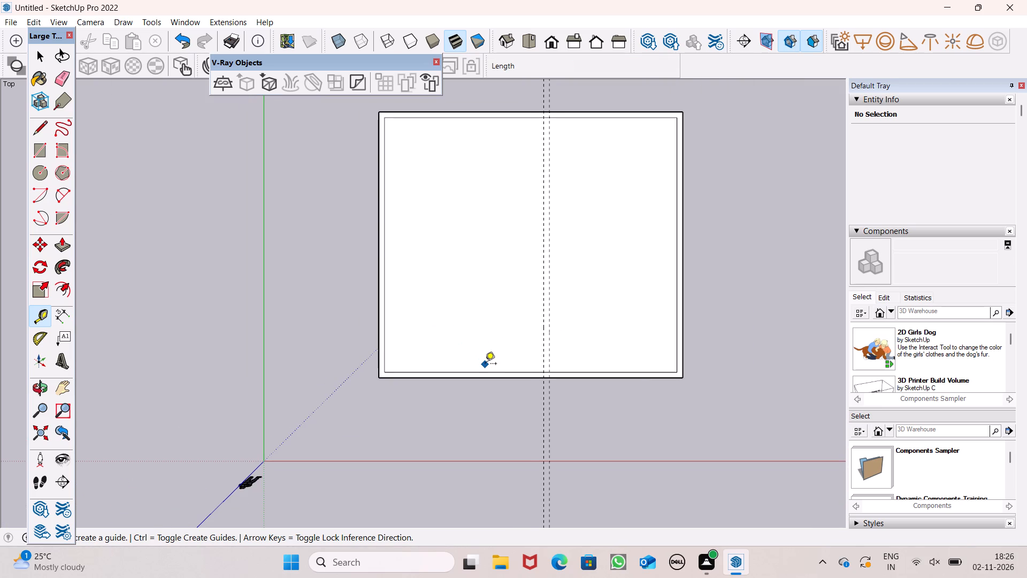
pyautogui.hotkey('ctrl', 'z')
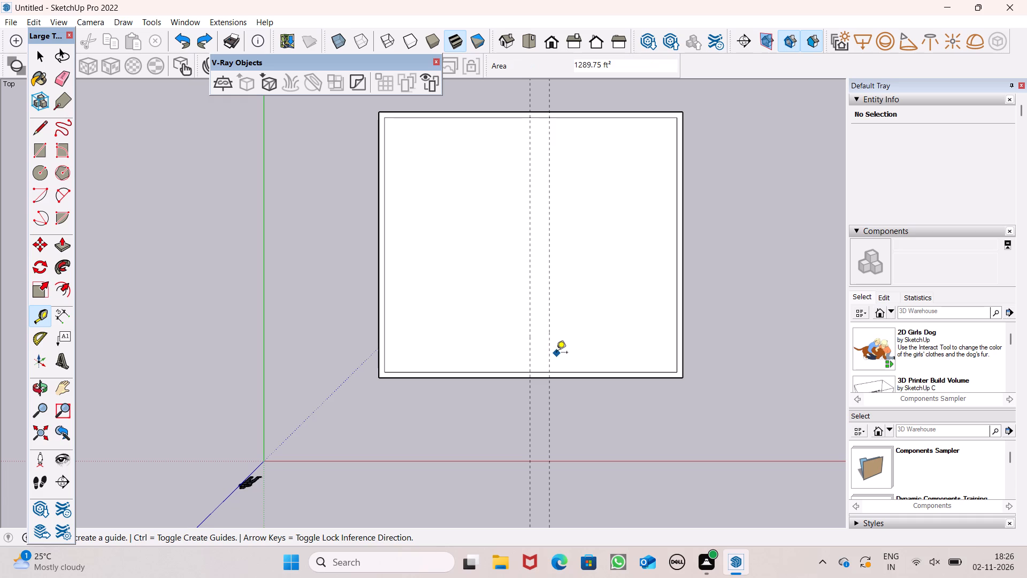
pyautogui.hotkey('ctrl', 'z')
# Place a parallel guide 6" from the first guide, on the side toward the green axis.
pyautogui.moveTo(550, 344); pyautogui.dragTo(503, 348)
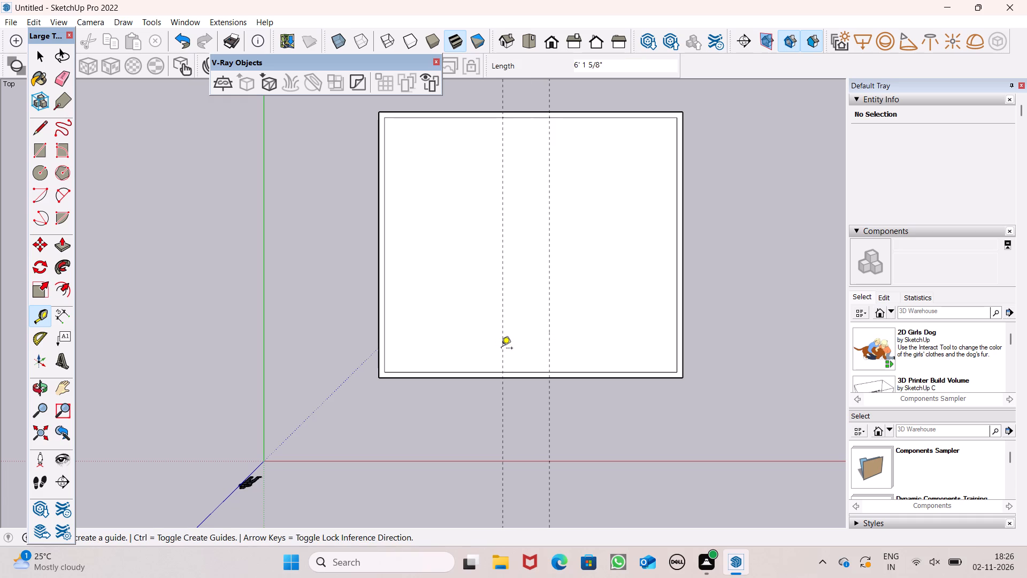
pyautogui.write('6"')
pyautogui.press('Return')
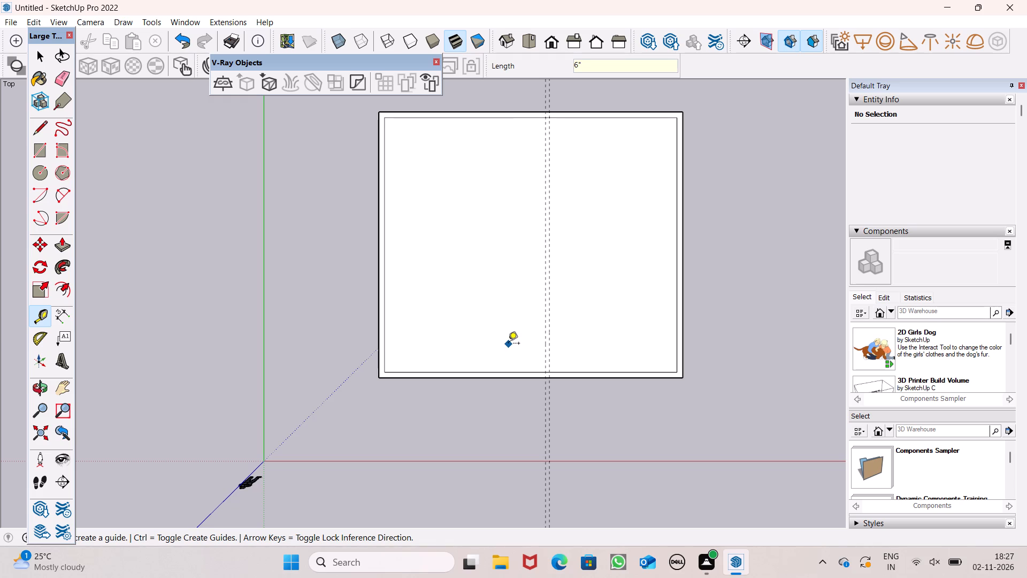
# Place a guide parallel to the red axis, about 9' to 10' inside the inner outline's edge nearest that axis.
pyautogui.scroll(-2, 505, 348)
pyautogui.moveTo(504, 383); pyautogui.dragTo(534, 377, button='middle')
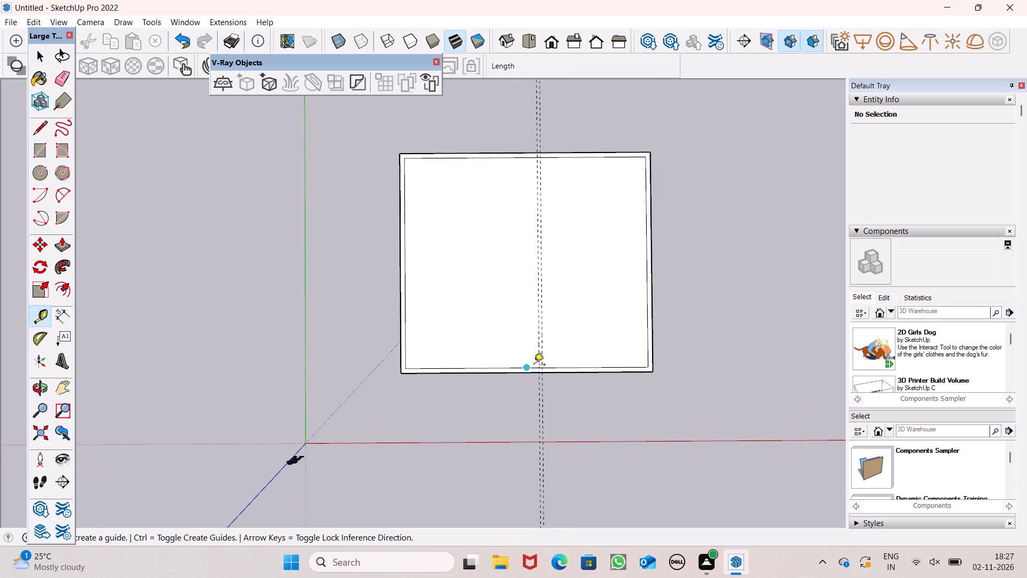
pyautogui.scroll(4, 505, 347)
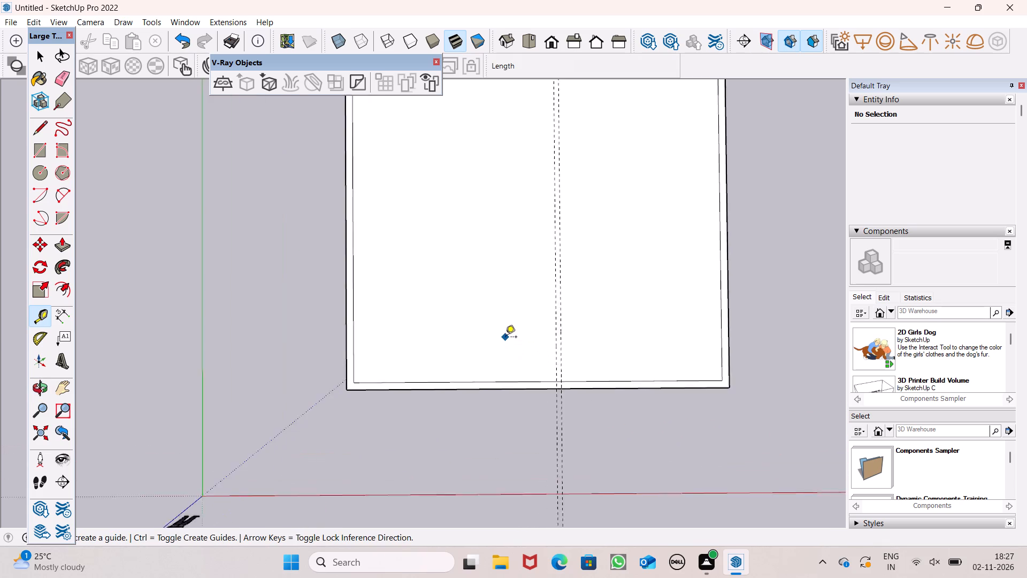
pyautogui.scroll(2, 505, 338)
pyautogui.scroll(-4, 510, 341)
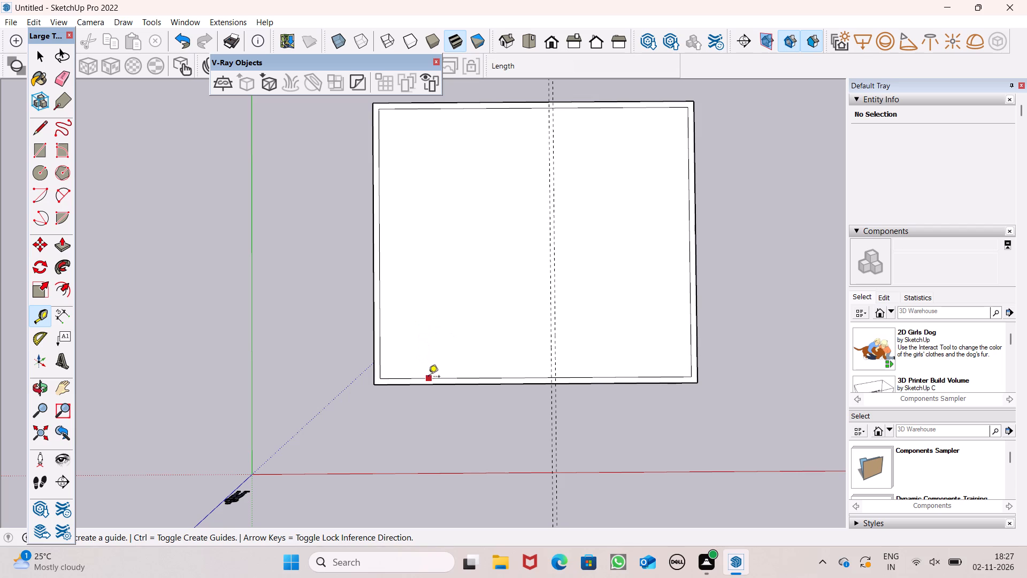
pyautogui.moveTo(428, 377); pyautogui.dragTo(442, 305)
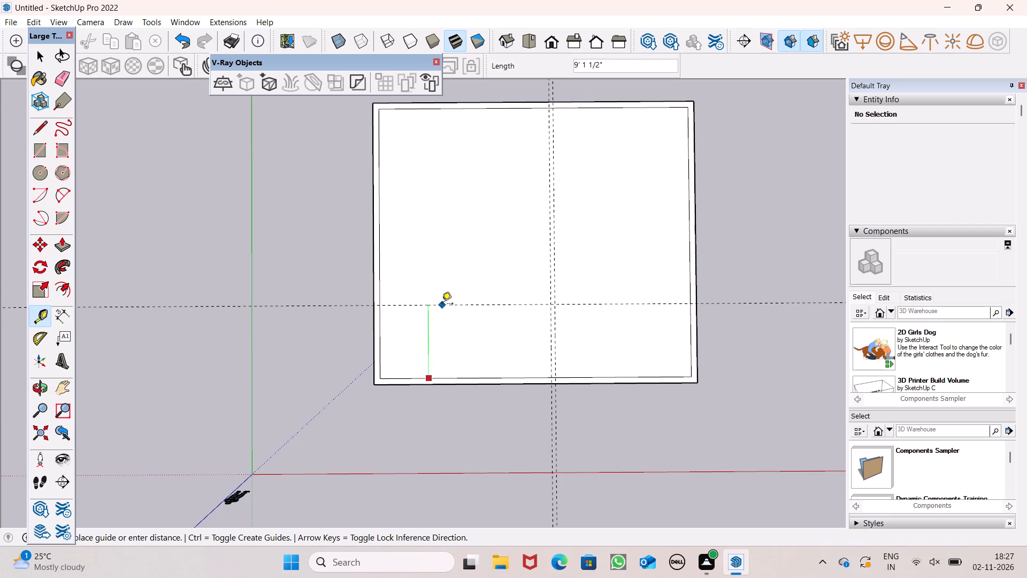
pyautogui.moveTo(442, 305); pyautogui.dragTo(446, 297)
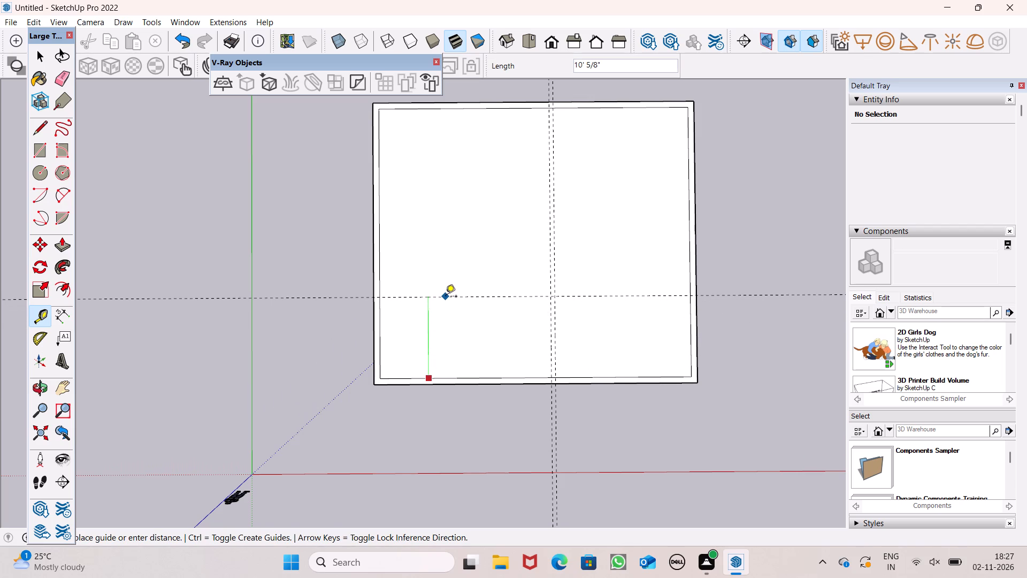
pyautogui.moveTo(446, 297); pyautogui.dragTo(449, 304)
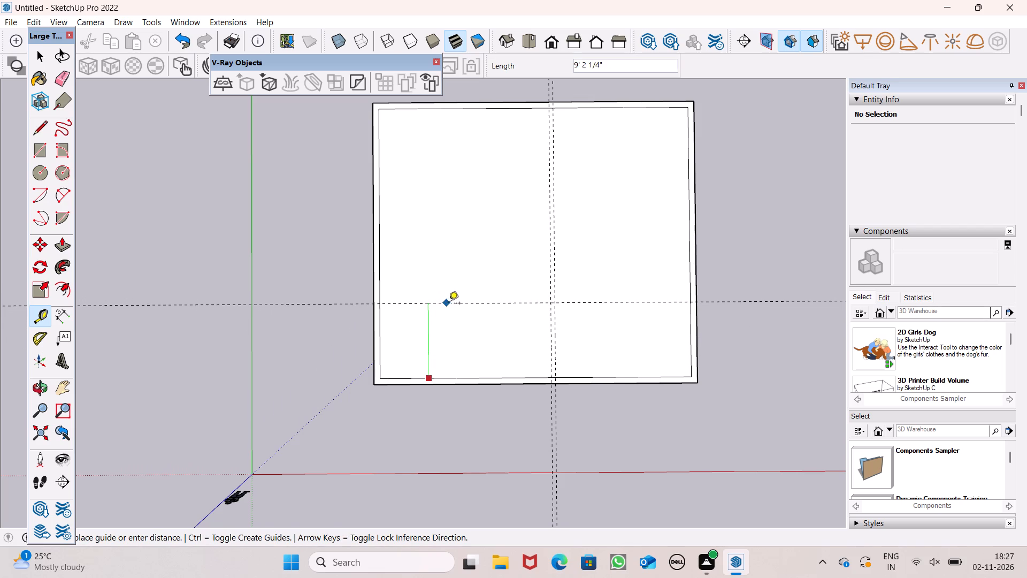
pyautogui.moveTo(449, 304); pyautogui.dragTo(448, 299)
pyautogui.scroll(4, 448, 299)
# Place a second guide parallel to the red axis, 6" from the previous one, on the side toward that axis.
pyautogui.moveTo(448, 299); pyautogui.dragTo(450, 303)
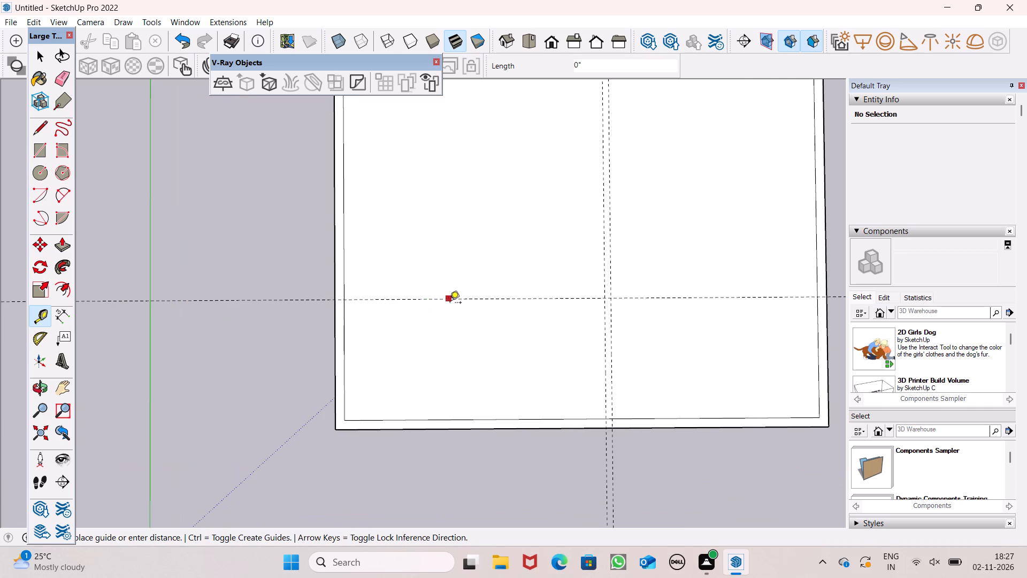
pyautogui.moveTo(450, 303); pyautogui.dragTo(450, 328)
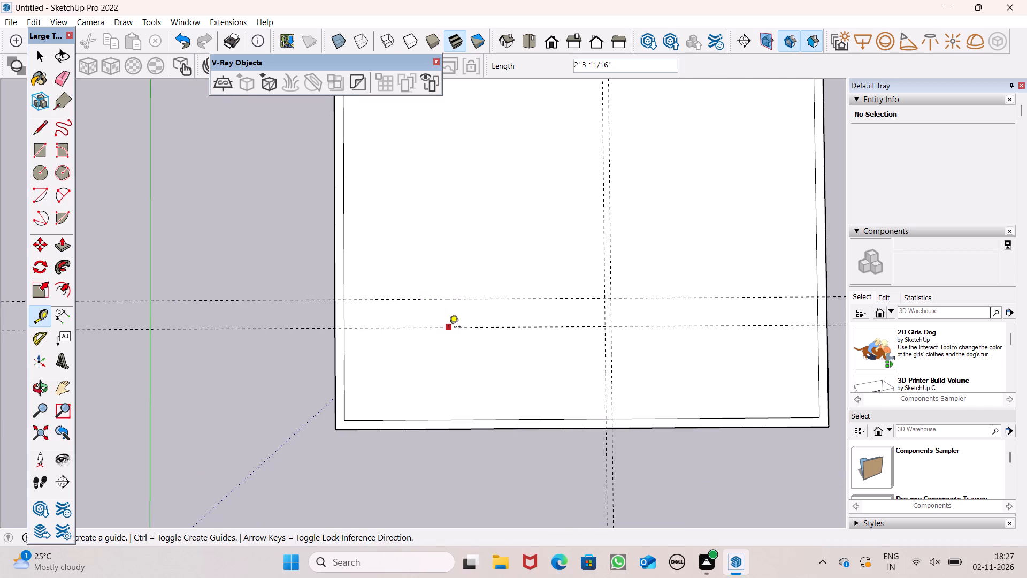
pyautogui.write('6"')
pyautogui.press('Return')
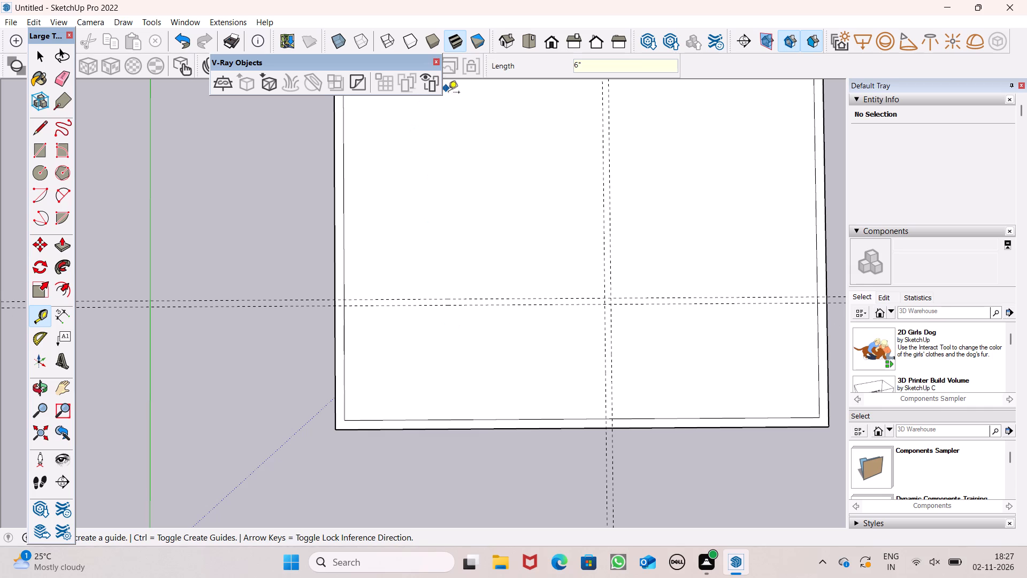
# Place a guide parallel to the green axis, about 6' 6" inside the inner outline's edge nearest that axis.
pyautogui.scroll(-2, 464, 156)
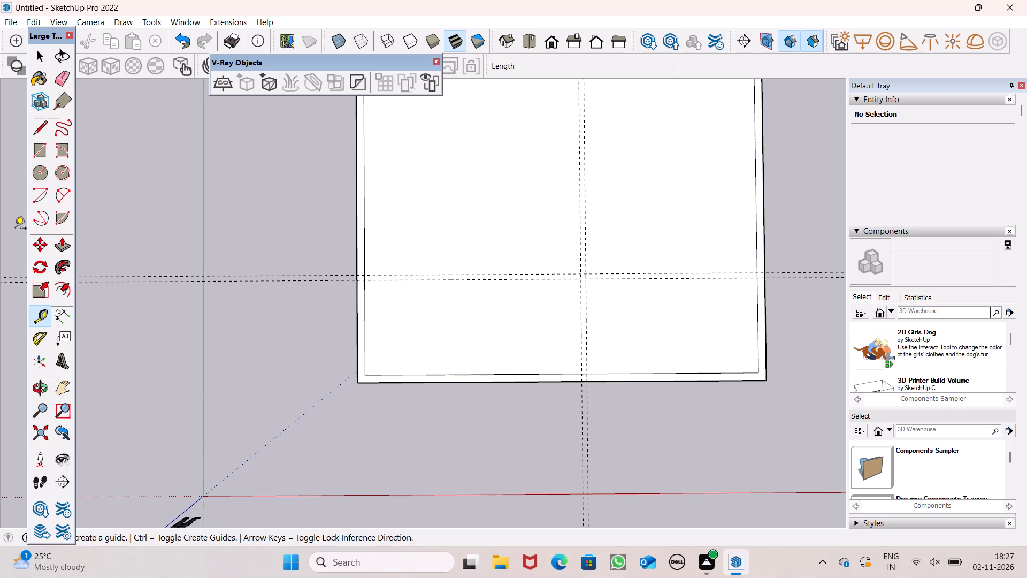
pyautogui.click(32, 322)
pyautogui.scroll(-3, 370, 223)
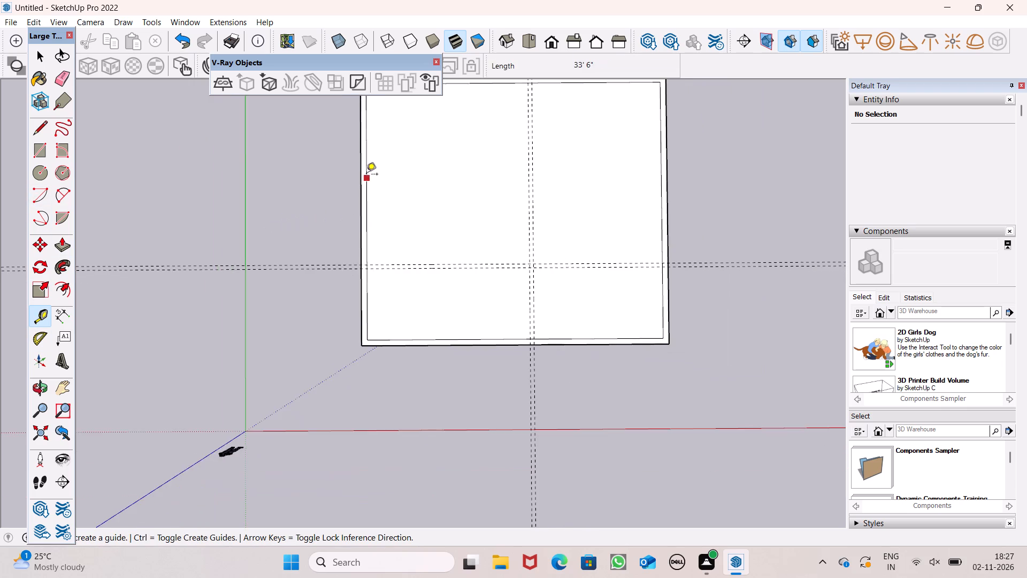
pyautogui.scroll(5, 376, 164)
pyautogui.scroll(-7, 396, 235)
pyautogui.scroll(5, 373, 131)
pyautogui.moveTo(384, 204); pyautogui.dragTo(450, 206)
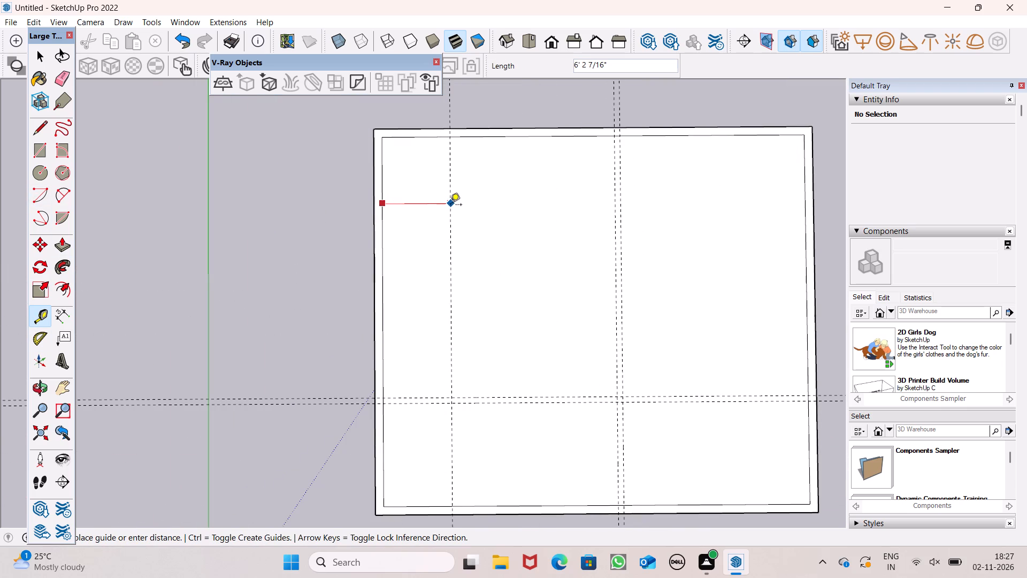
pyautogui.moveTo(450, 206); pyautogui.dragTo(454, 201)
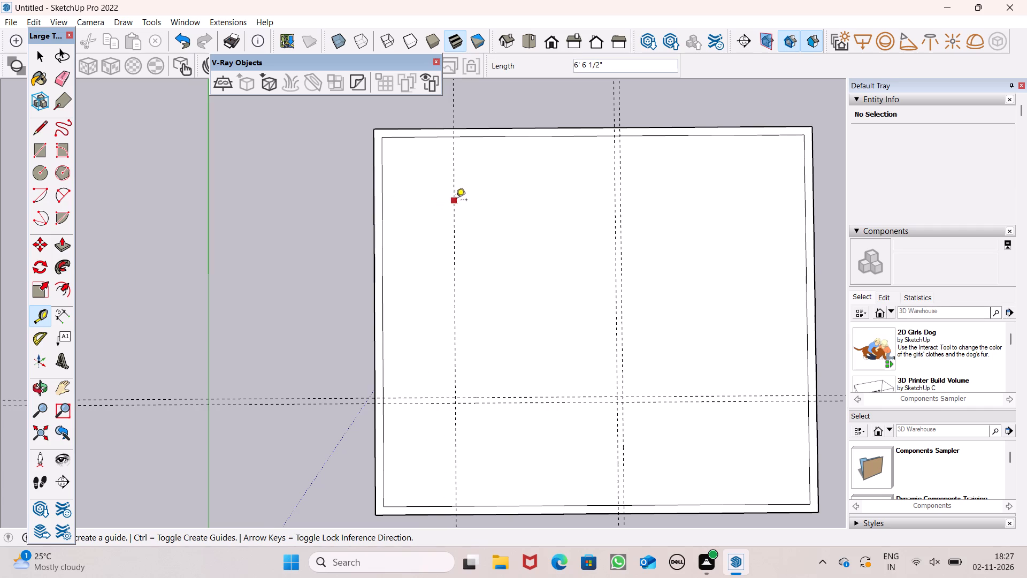
# Place a second guide parallel to the green axis, 6" from the previous one, on the side toward that axis.
pyautogui.moveTo(453, 211); pyautogui.dragTo(434, 217)
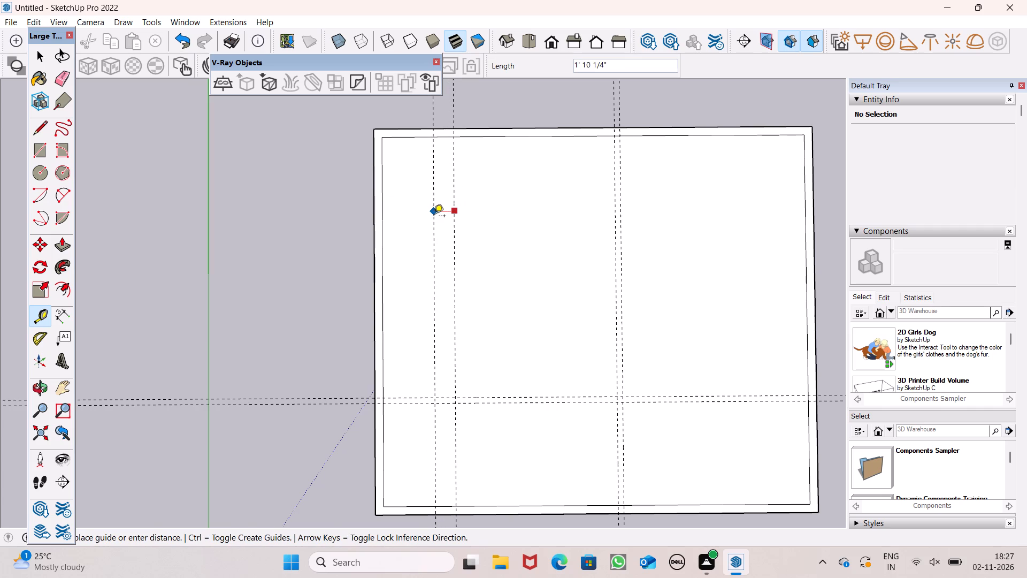
pyautogui.moveTo(434, 217); pyautogui.dragTo(432, 217)
pyautogui.press('6')
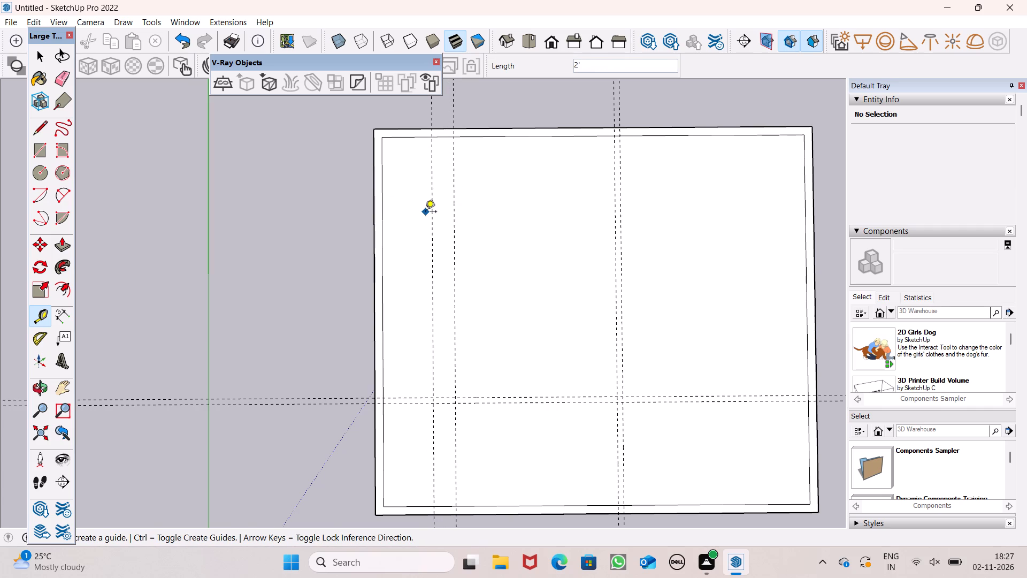
pyautogui.hotkey('shift', '"')
pyautogui.press('Return')
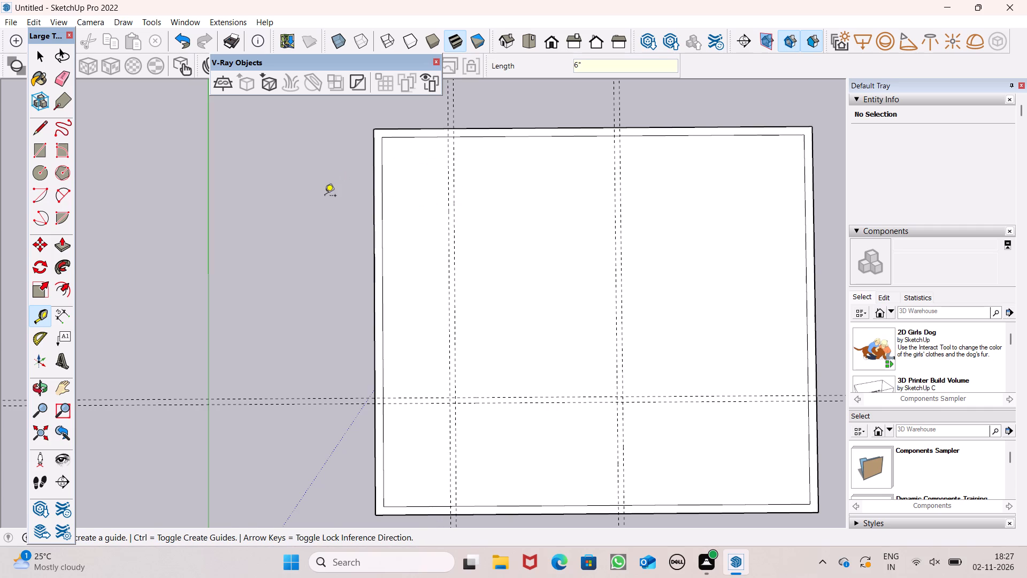
pyautogui.press('space')
# Draw a 6" wide wall rectangle between the guide pair nearest the green axis, from the inner outline's far edge to the cross guide nearest the red axis.
pyautogui.click(35, 154)
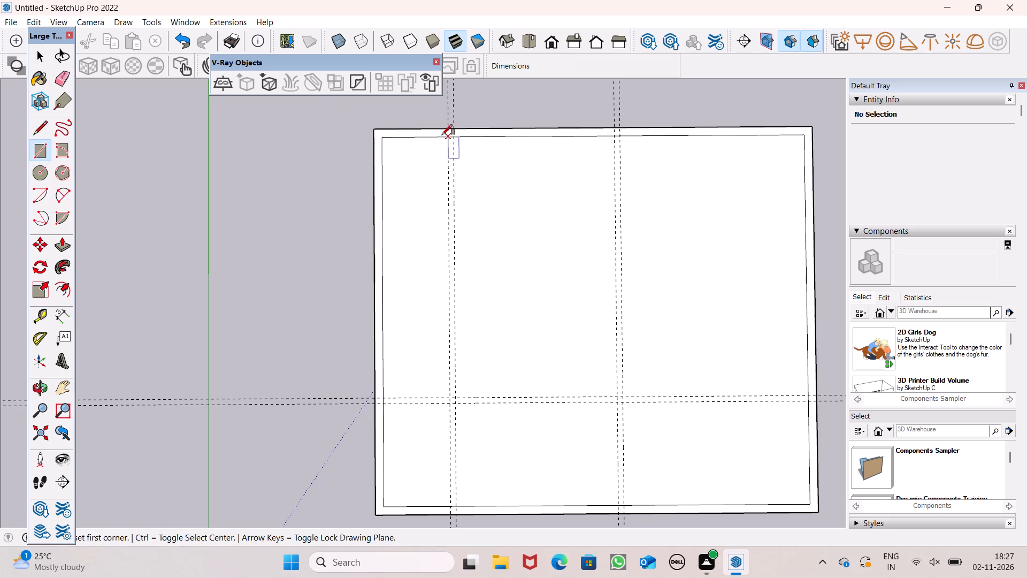
pyautogui.scroll(5, 442, 135)
pyautogui.click(451, 139)
pyautogui.scroll(-6, 480, 137)
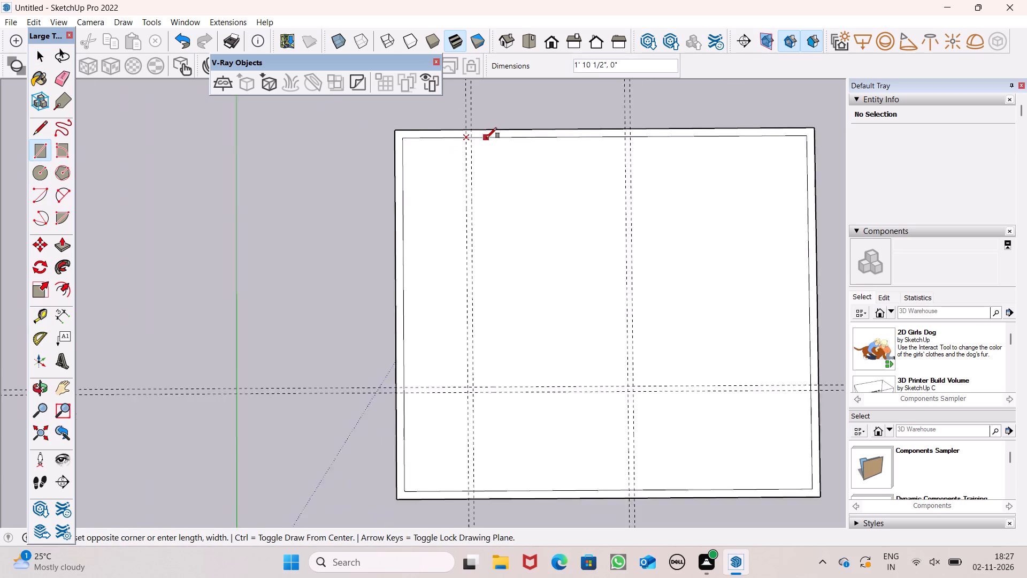
pyautogui.scroll(-1, 486, 138)
pyautogui.scroll(5, 473, 302)
pyautogui.scroll(5, 467, 404)
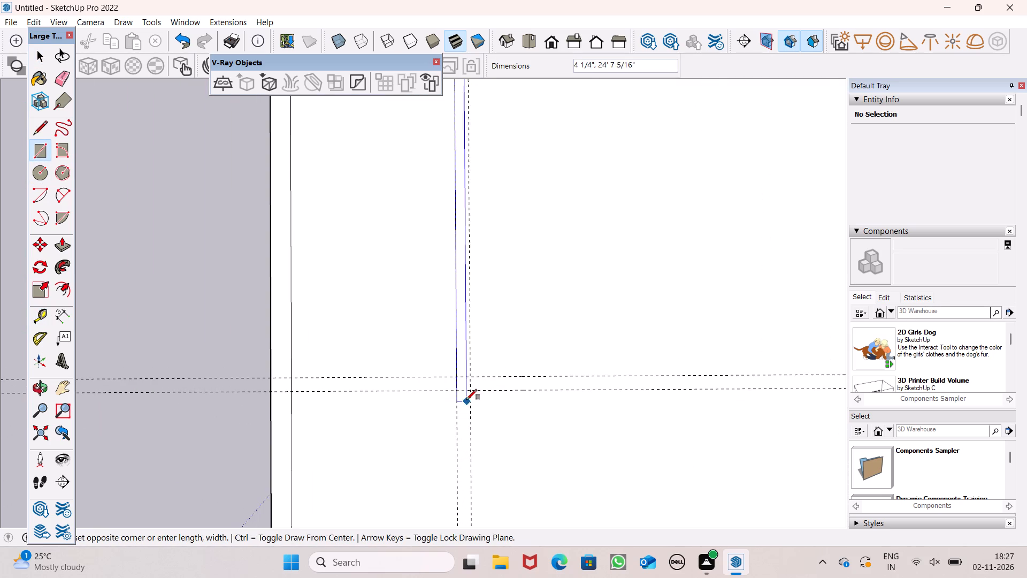
pyautogui.click(470, 392)
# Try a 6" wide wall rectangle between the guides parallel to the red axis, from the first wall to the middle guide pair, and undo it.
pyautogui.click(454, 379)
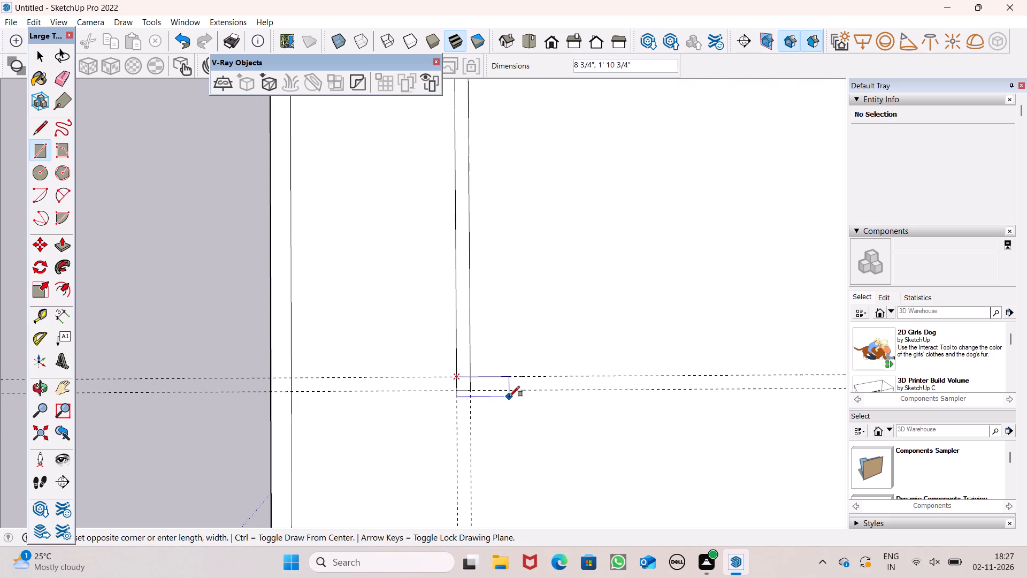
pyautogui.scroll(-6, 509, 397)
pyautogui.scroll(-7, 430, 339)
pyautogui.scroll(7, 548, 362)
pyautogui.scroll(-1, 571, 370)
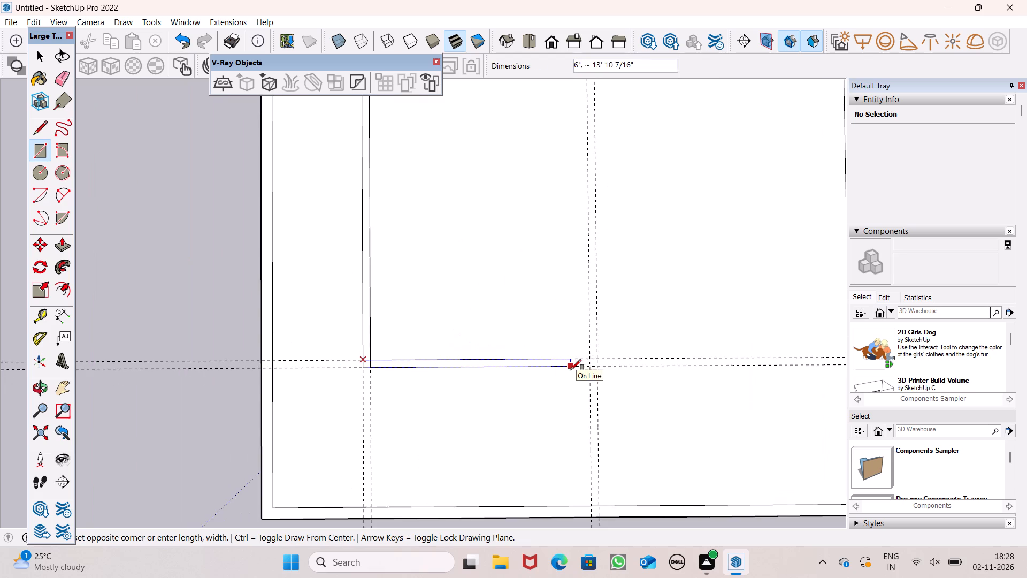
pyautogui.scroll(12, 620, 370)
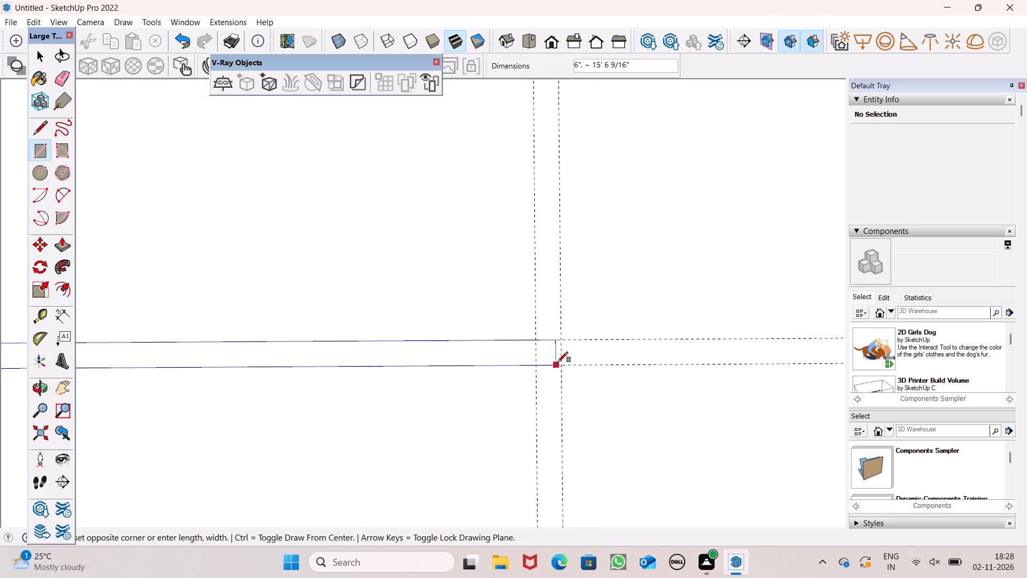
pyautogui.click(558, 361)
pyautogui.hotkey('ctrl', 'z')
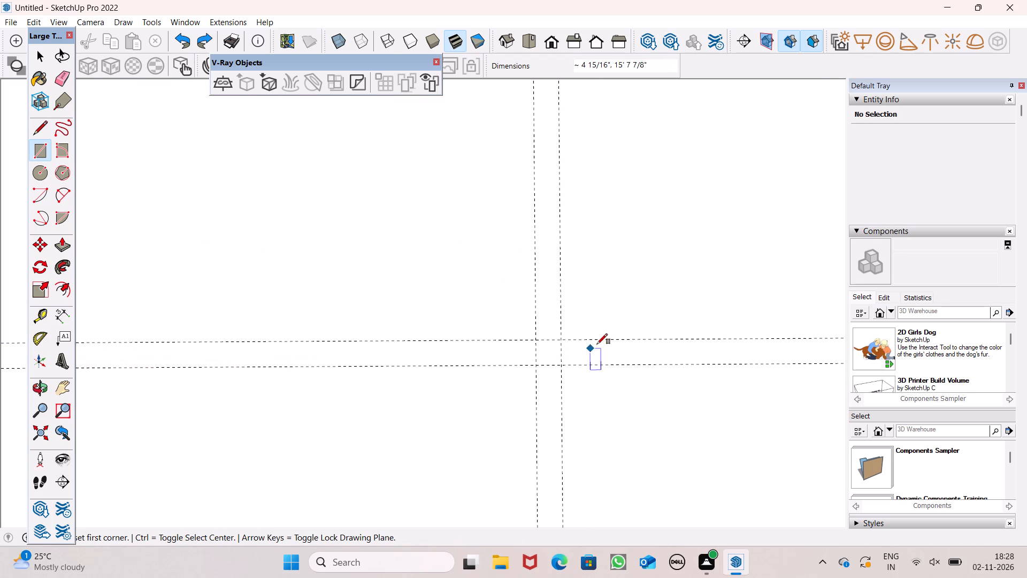
# Draw a 6" wide wall rectangle between the guides parallel to the red axis, from the first wall's end across the middle guide pair.
pyautogui.scroll(-6, 600, 343)
pyautogui.scroll(-6, 633, 271)
pyautogui.scroll(6, 341, 317)
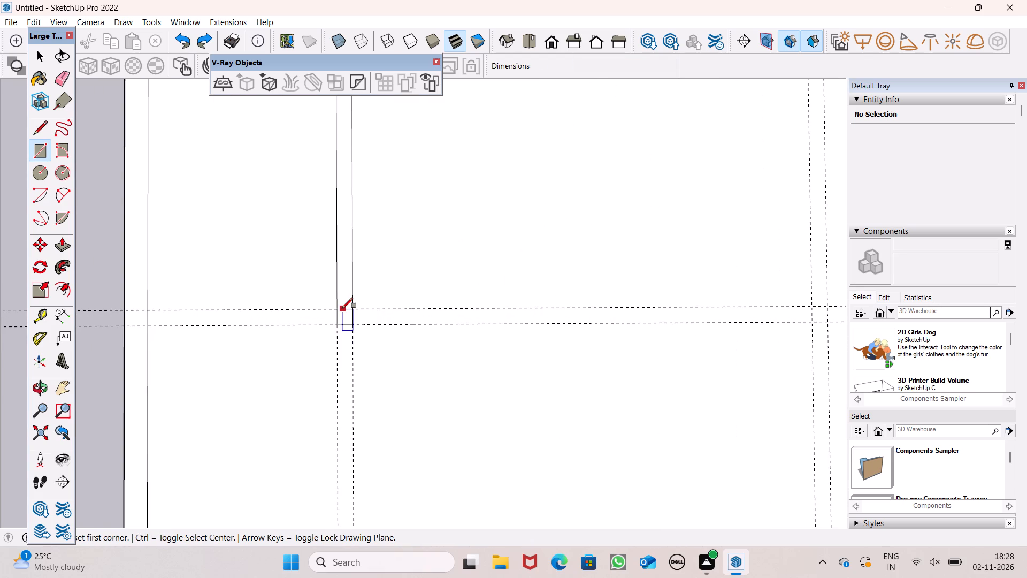
pyautogui.click(336, 309)
pyautogui.scroll(-7, 402, 326)
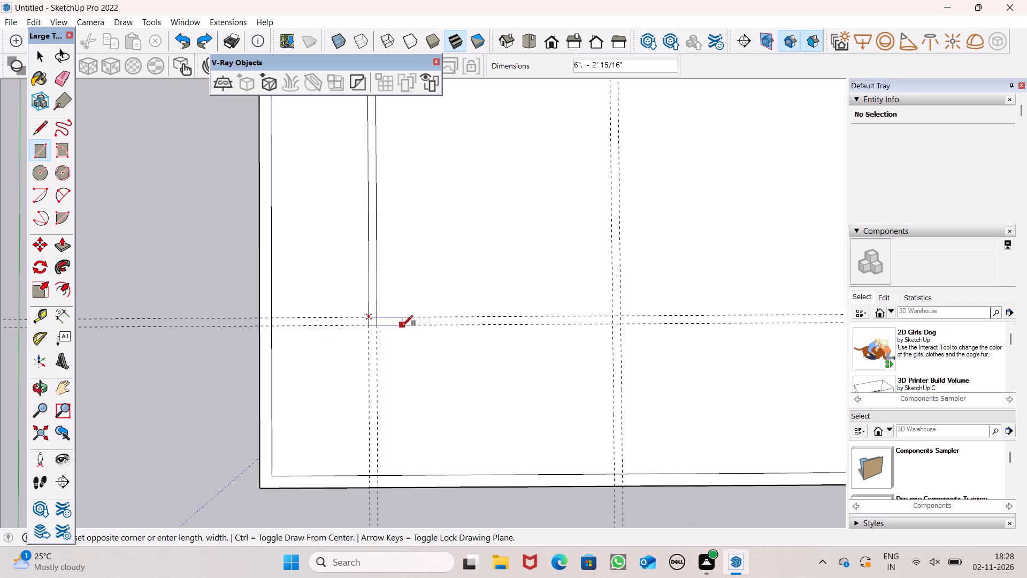
pyautogui.scroll(13, 588, 322)
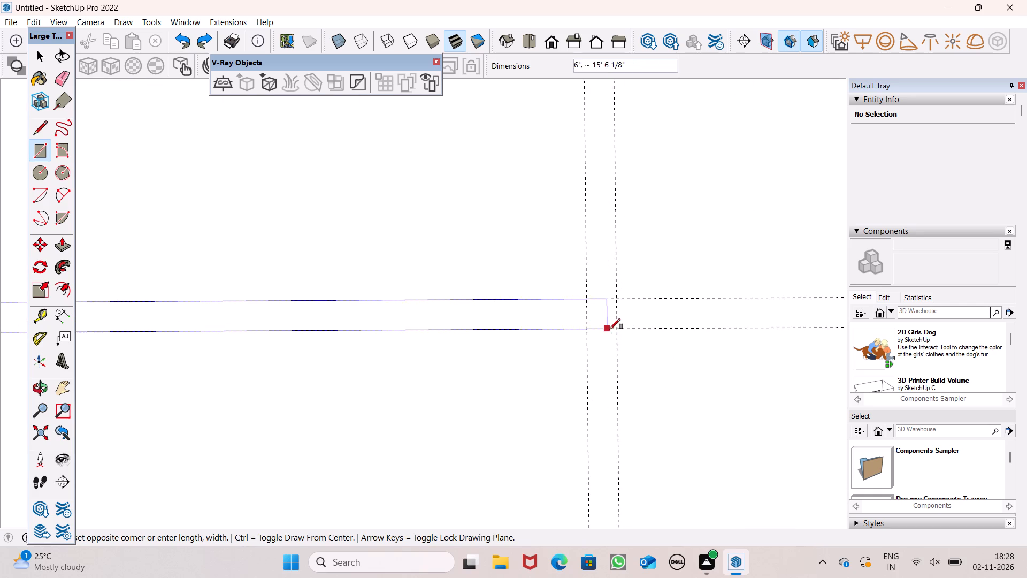
pyautogui.click(616, 329)
# Draw a 6" by 34' 3" wall rectangle between the middle guide pair, from the inner outline's far edge to the slab edge nearest the red axis.
pyautogui.scroll(-15, 545, 410)
pyautogui.scroll(-8, 518, 326)
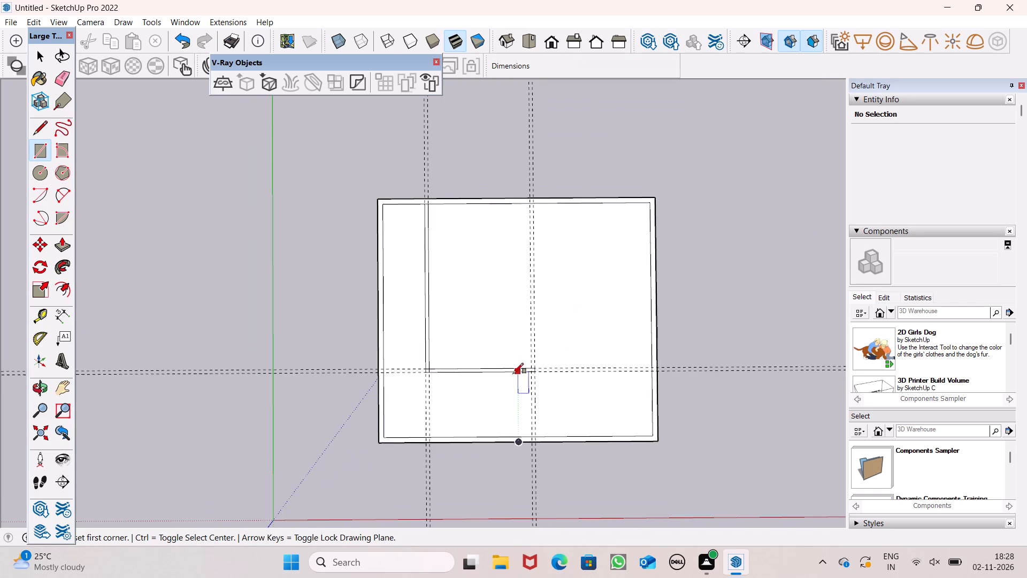
pyautogui.scroll(9, 523, 247)
pyautogui.scroll(5, 528, 193)
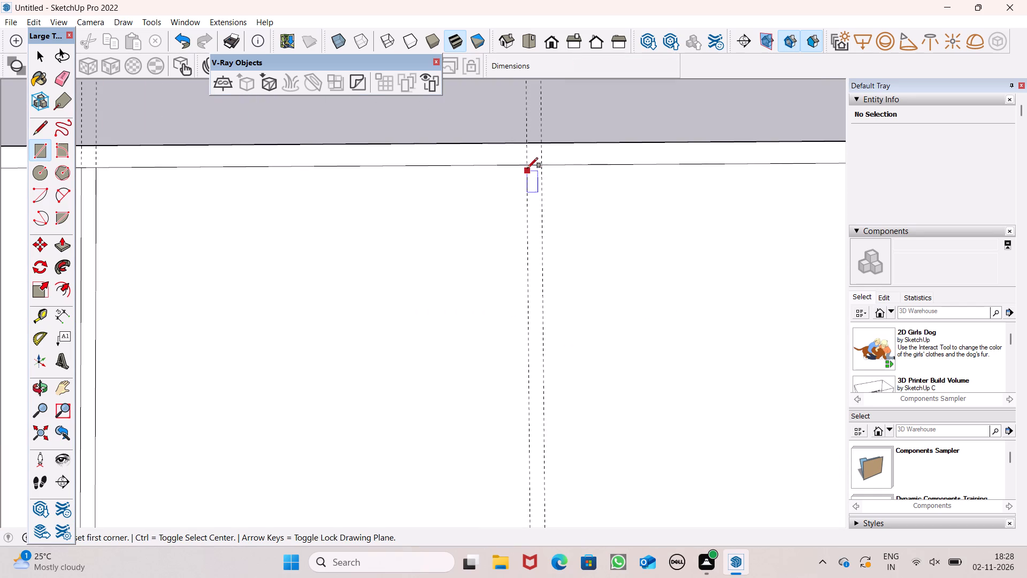
pyautogui.click(527, 168)
pyautogui.scroll(-13, 556, 226)
pyautogui.scroll(-5, 558, 404)
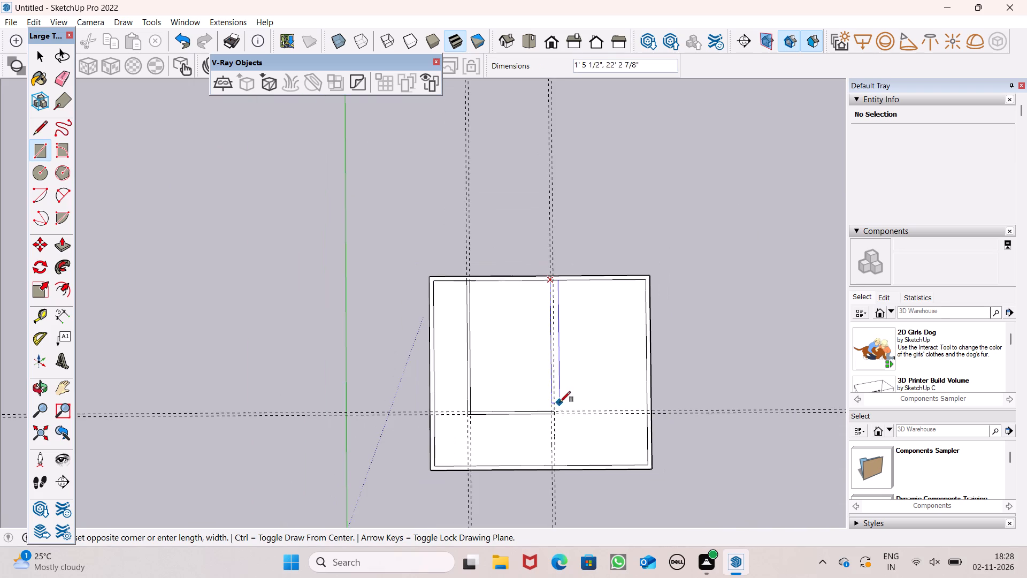
pyautogui.scroll(15, 544, 473)
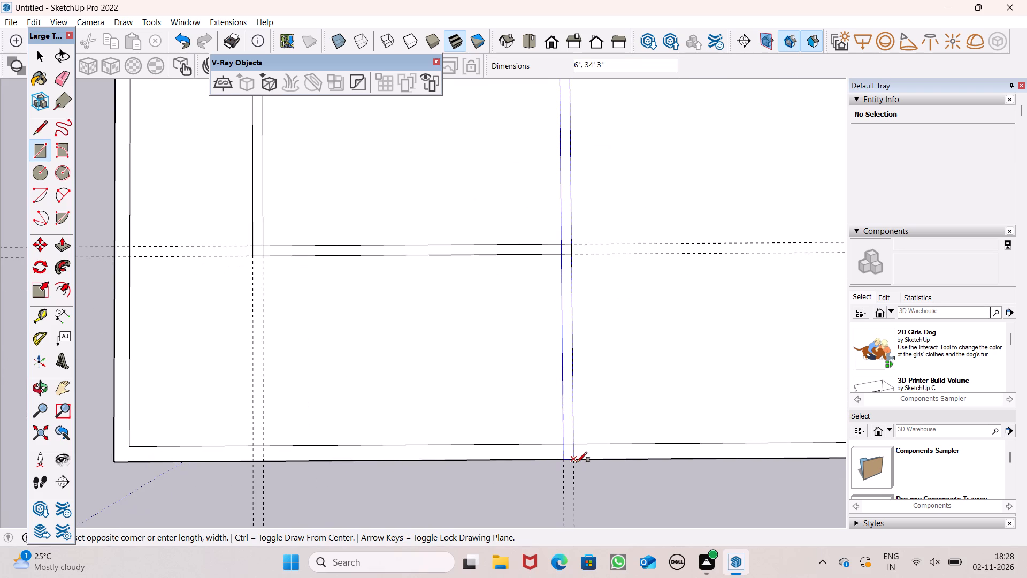
pyautogui.click(573, 461)
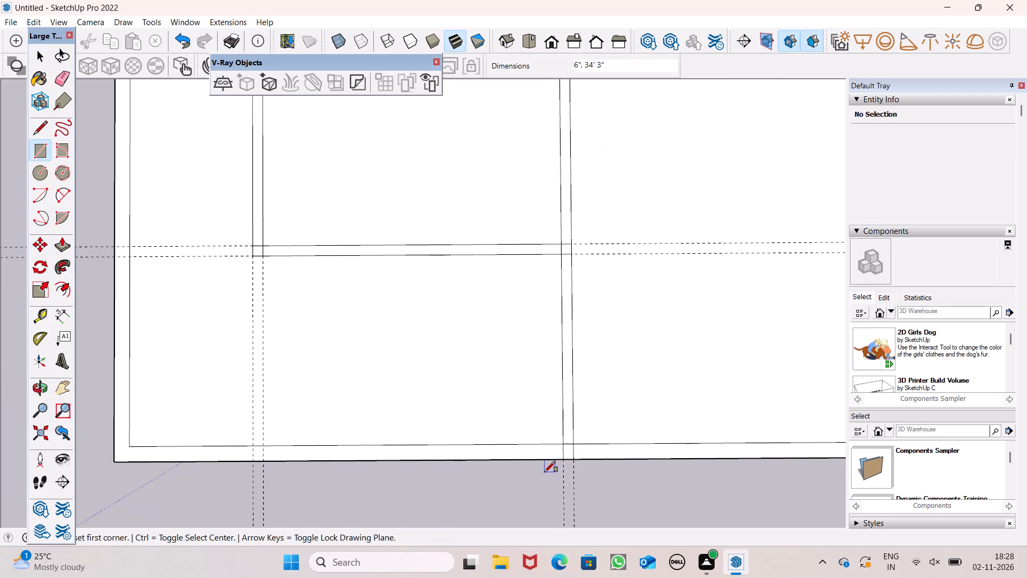
# Erase all the guides parallel to the red and green axes.
pyautogui.scroll(-11, 543, 416)
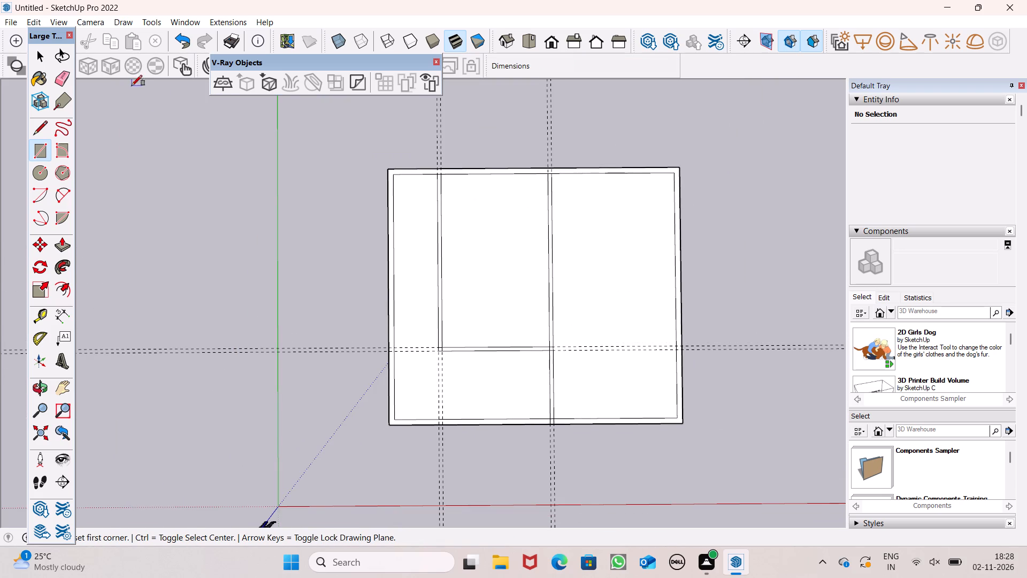
pyautogui.click(59, 80)
pyautogui.moveTo(371, 289); pyautogui.dragTo(372, 318)
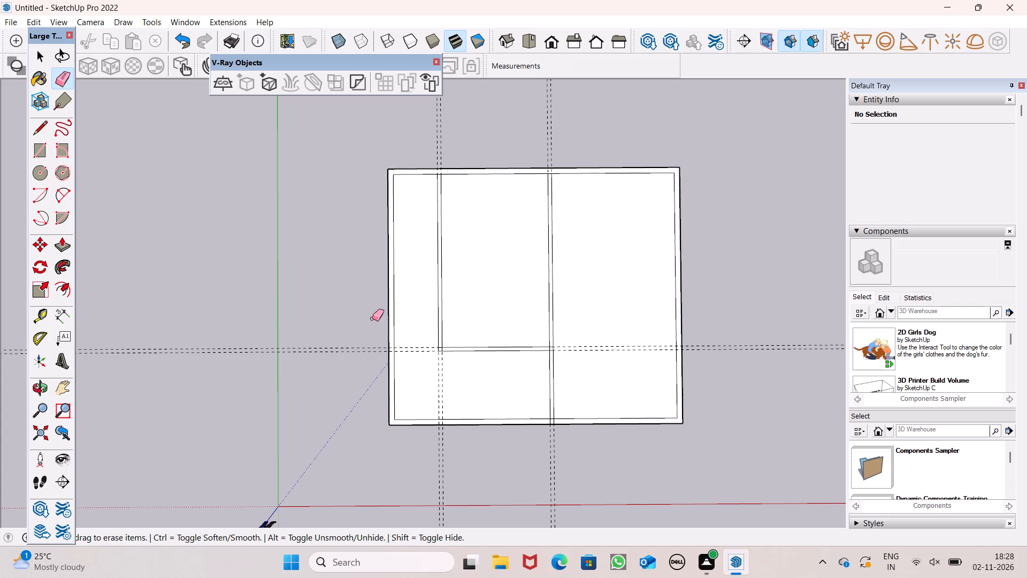
pyautogui.moveTo(372, 318); pyautogui.dragTo(376, 355)
pyautogui.moveTo(437, 144); pyautogui.dragTo(571, 139)
pyautogui.moveTo(553, 142); pyautogui.dragTo(547, 147)
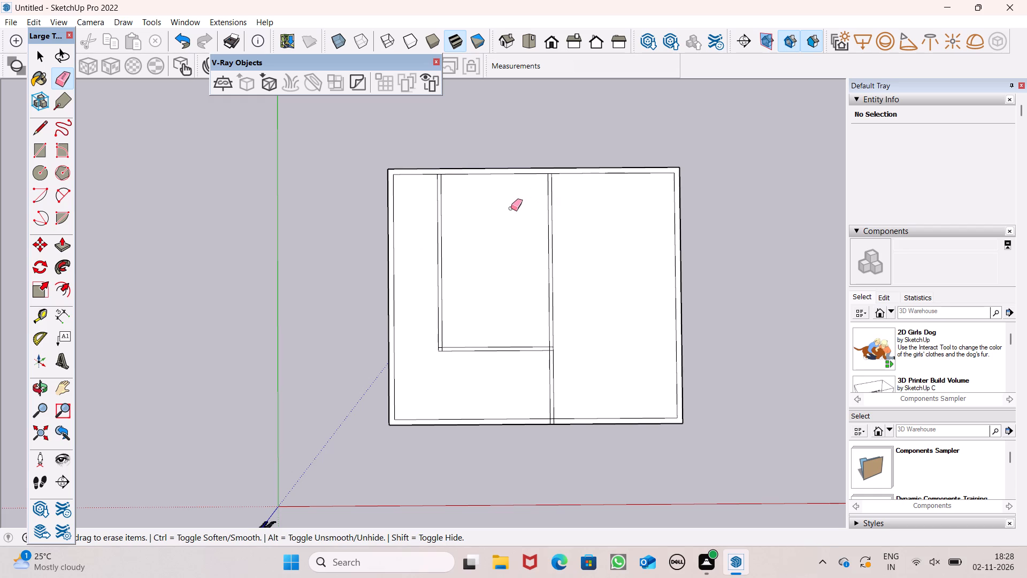
# Erase the two overlapping edges inside the corner where the first wall meets the cross wall.
pyautogui.scroll(-1, 414, 254)
pyautogui.scroll(20, 445, 343)
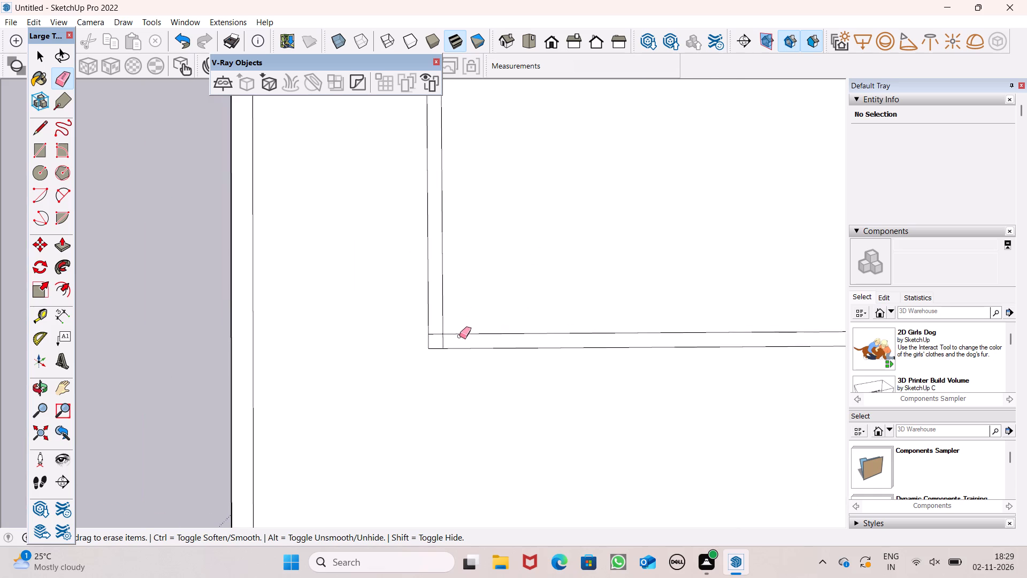
pyautogui.scroll(8, 459, 336)
pyautogui.moveTo(431, 323); pyautogui.dragTo(447, 347)
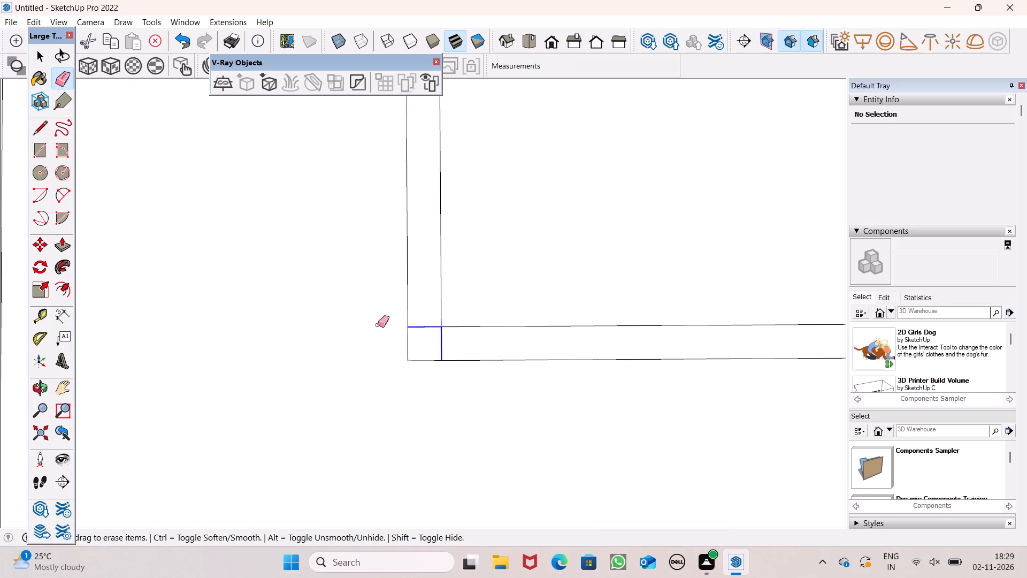
# Erase the edges dividing the T-junction between the cross wall and the long middle wall.
pyautogui.scroll(-14, 322, 310)
pyautogui.scroll(7, 623, 313)
pyautogui.scroll(8, 532, 310)
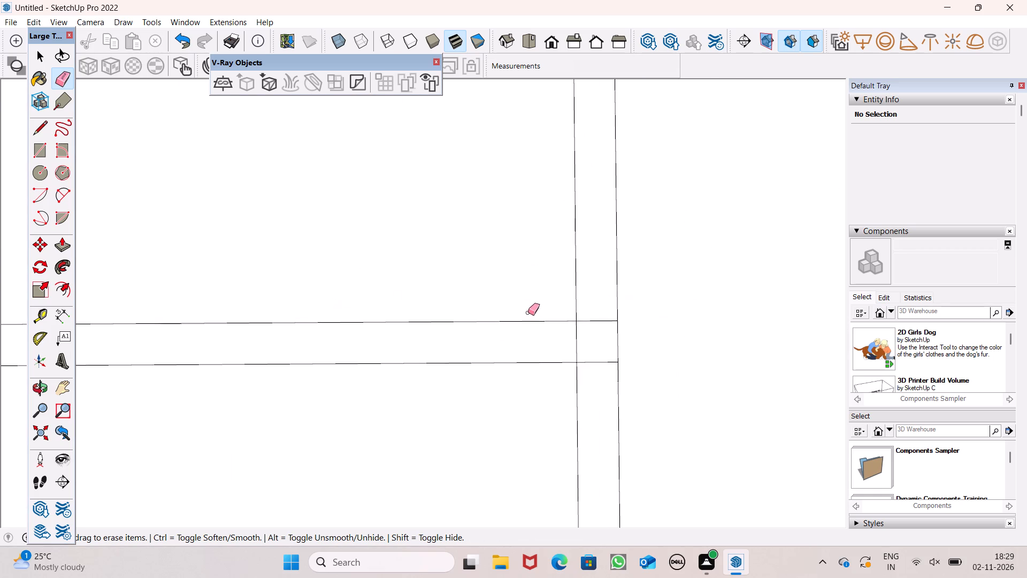
pyautogui.moveTo(596, 320); pyautogui.dragTo(592, 371)
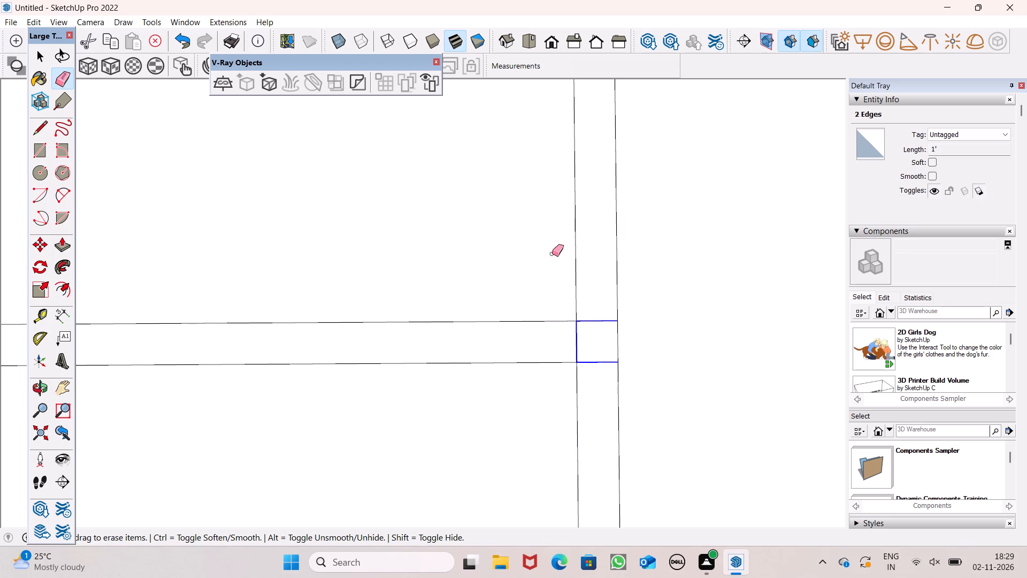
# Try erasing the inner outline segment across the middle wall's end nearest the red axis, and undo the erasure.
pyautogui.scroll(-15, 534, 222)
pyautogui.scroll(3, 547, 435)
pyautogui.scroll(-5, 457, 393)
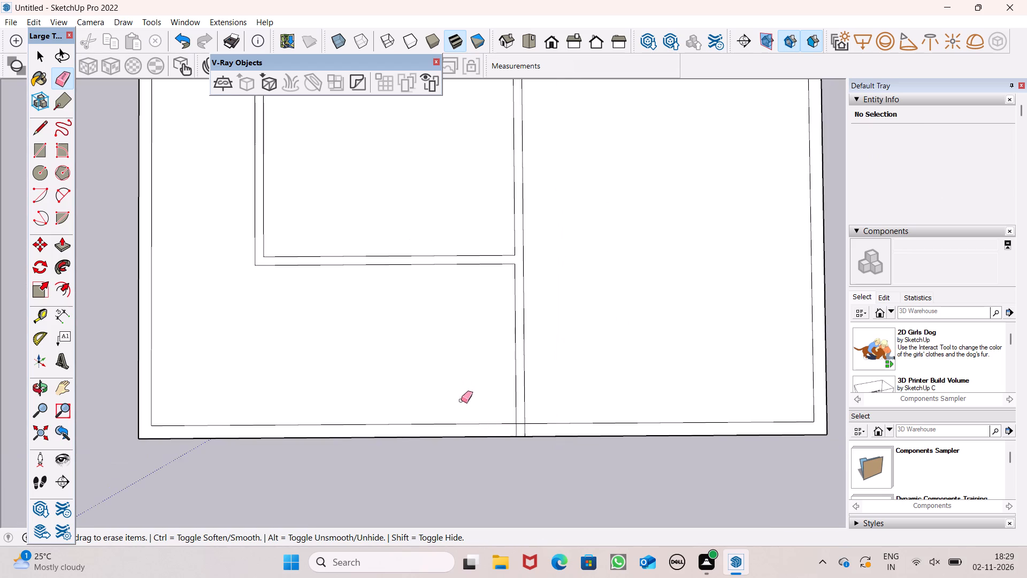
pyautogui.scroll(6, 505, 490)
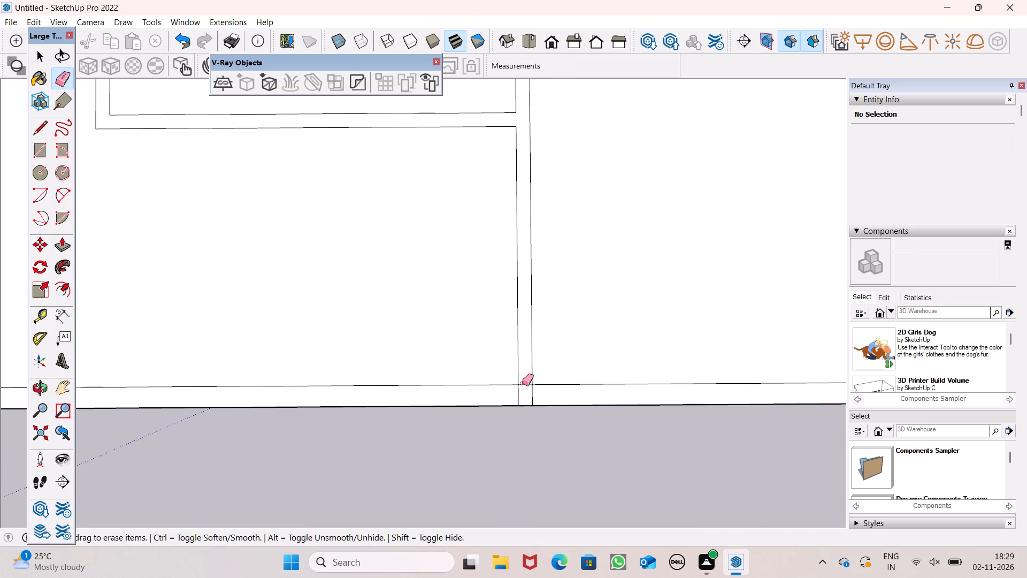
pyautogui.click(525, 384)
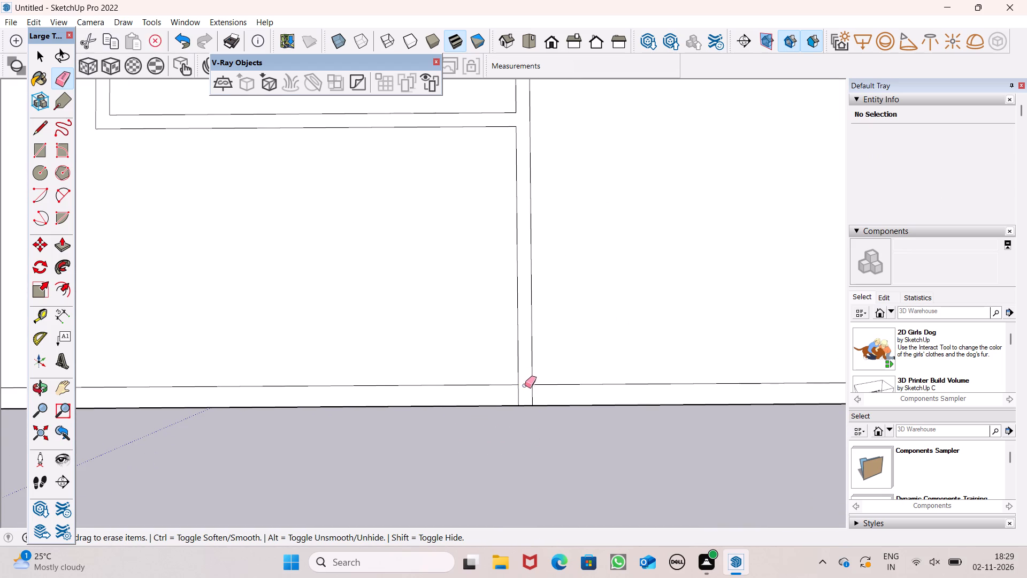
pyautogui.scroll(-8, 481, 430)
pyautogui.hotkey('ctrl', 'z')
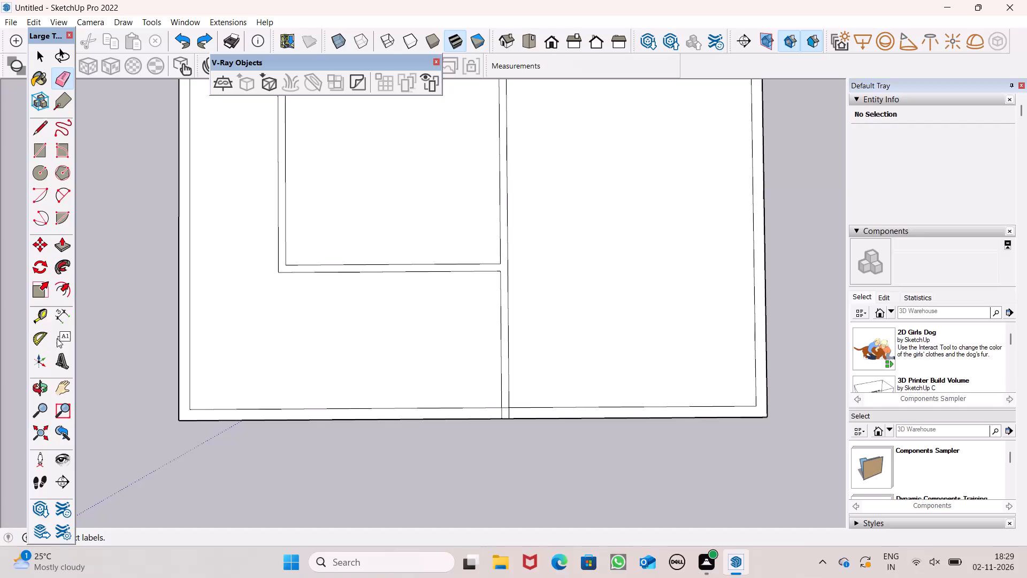
# Place a guide parallel to the red axis, about 3' 3" inside the inner outline's edge nearest that axis.
pyautogui.click(41, 308)
pyautogui.scroll(-1, 610, 442)
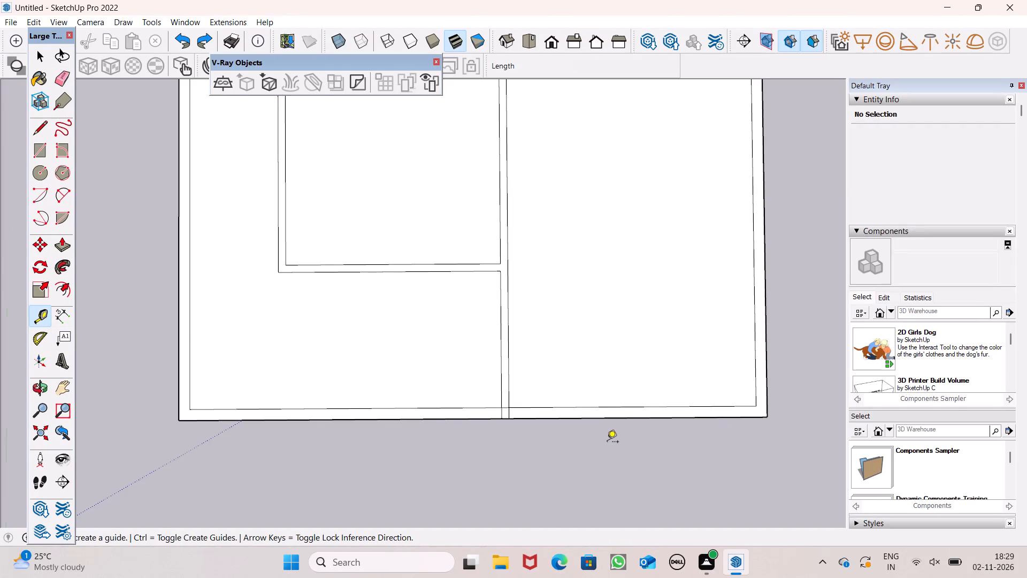
pyautogui.scroll(-2, 607, 443)
pyautogui.scroll(7, 640, 394)
pyautogui.moveTo(613, 435); pyautogui.dragTo(612, 402)
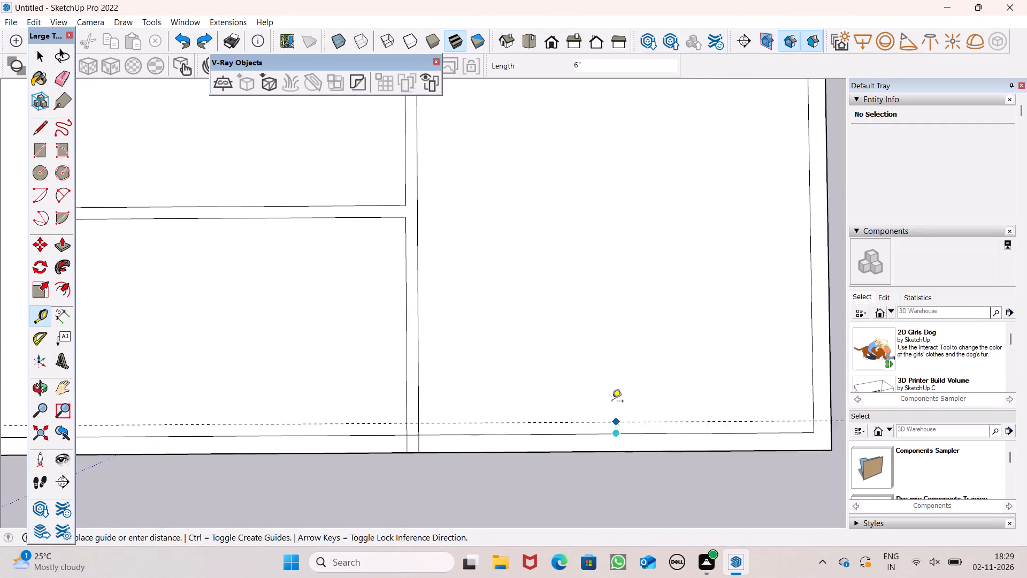
pyautogui.moveTo(612, 402); pyautogui.dragTo(616, 351)
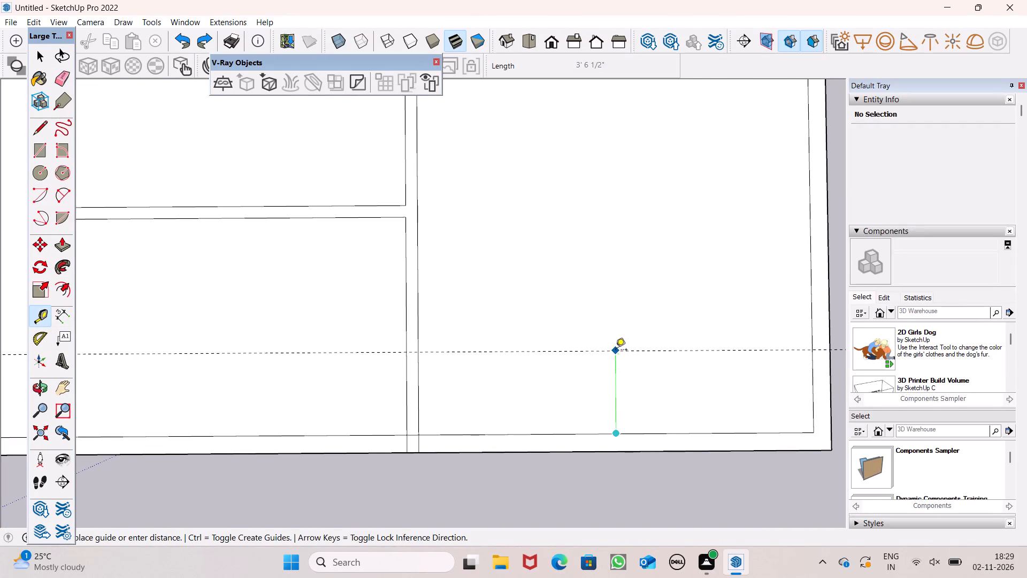
pyautogui.moveTo(616, 351); pyautogui.dragTo(614, 357)
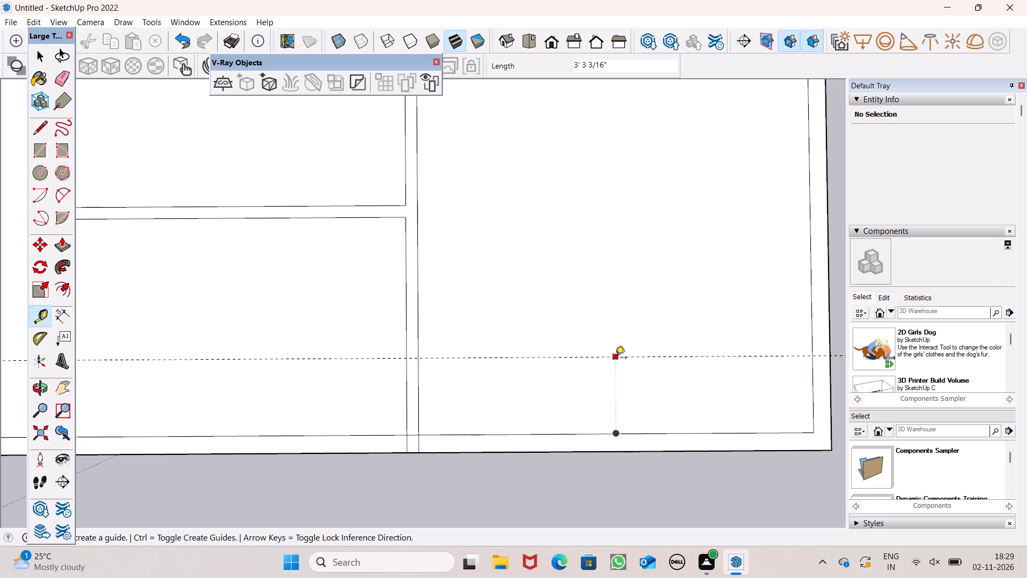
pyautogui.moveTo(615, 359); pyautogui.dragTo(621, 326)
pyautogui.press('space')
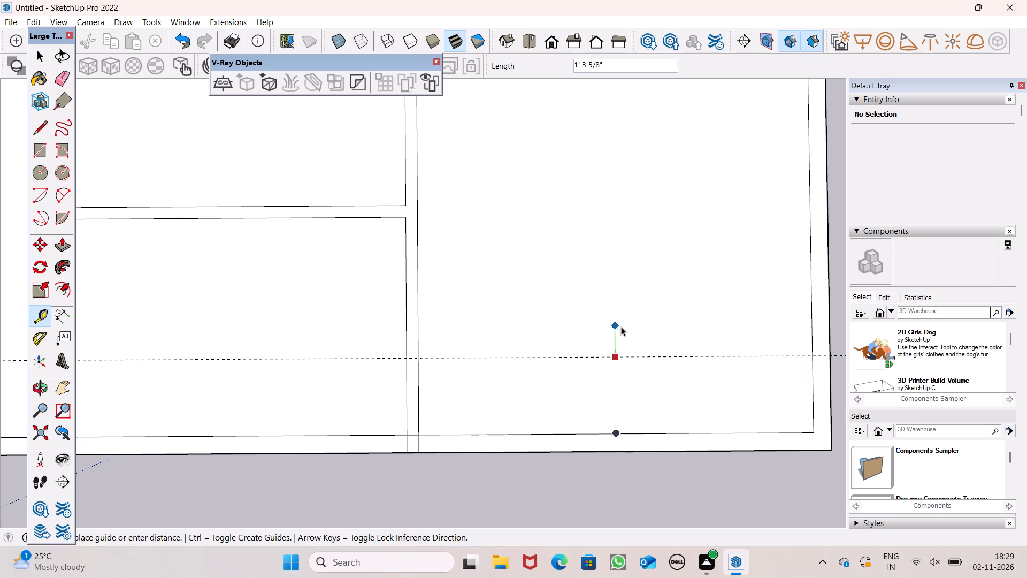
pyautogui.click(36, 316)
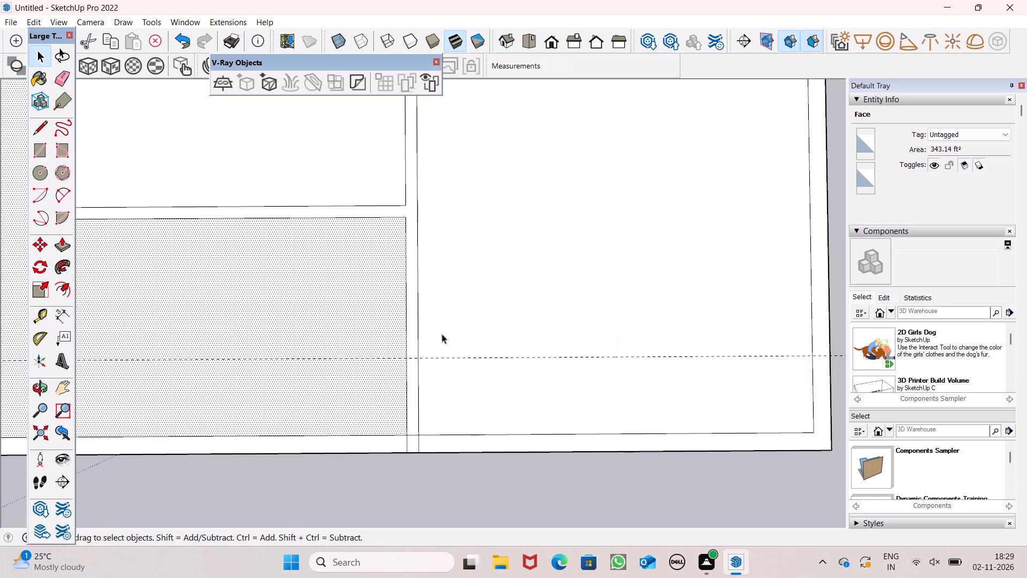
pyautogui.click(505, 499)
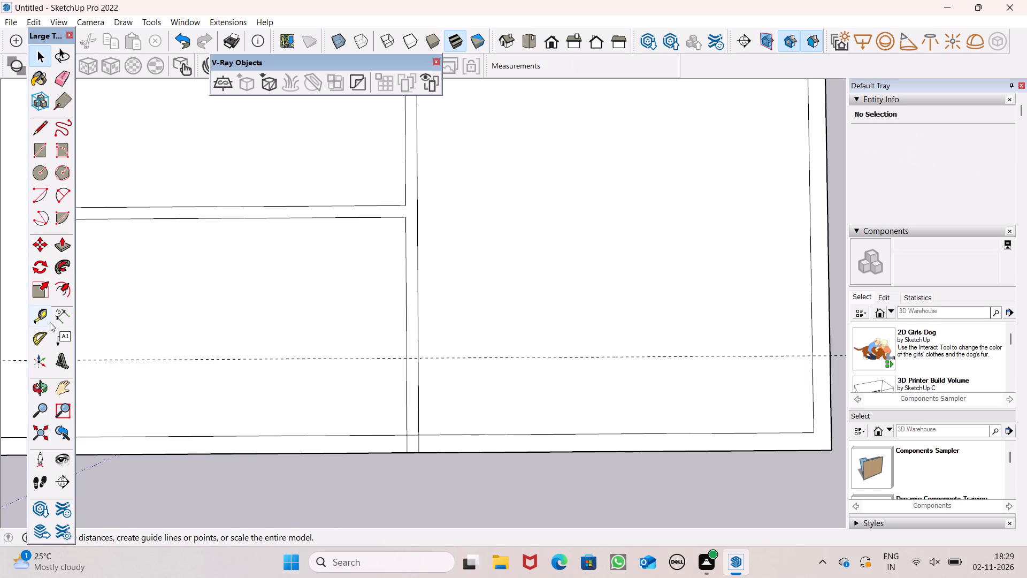
# Place a second parallel guide 6" from the existing guide, on the side away from the red axis.
pyautogui.click(44, 320)
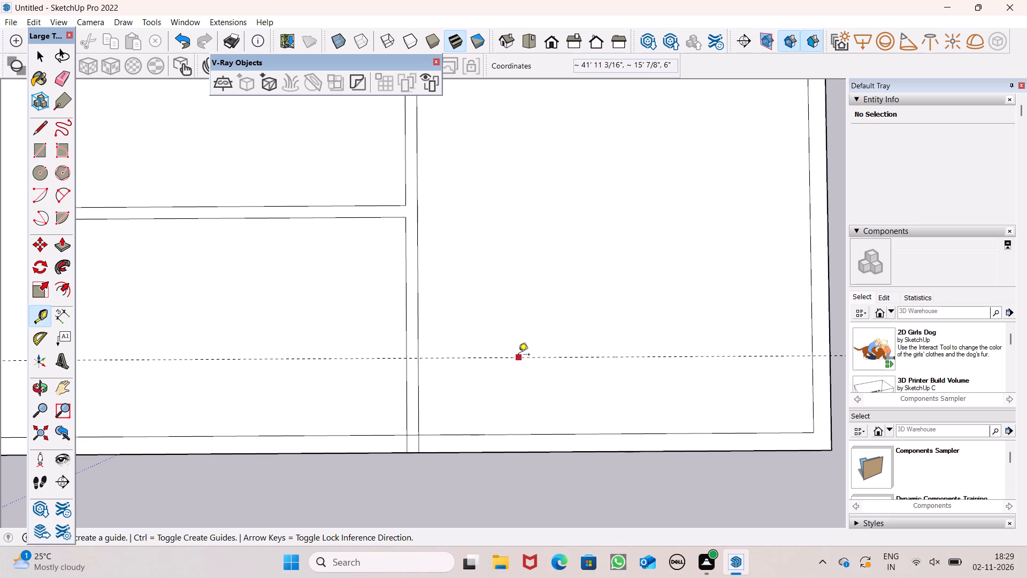
pyautogui.moveTo(519, 358); pyautogui.dragTo(530, 303)
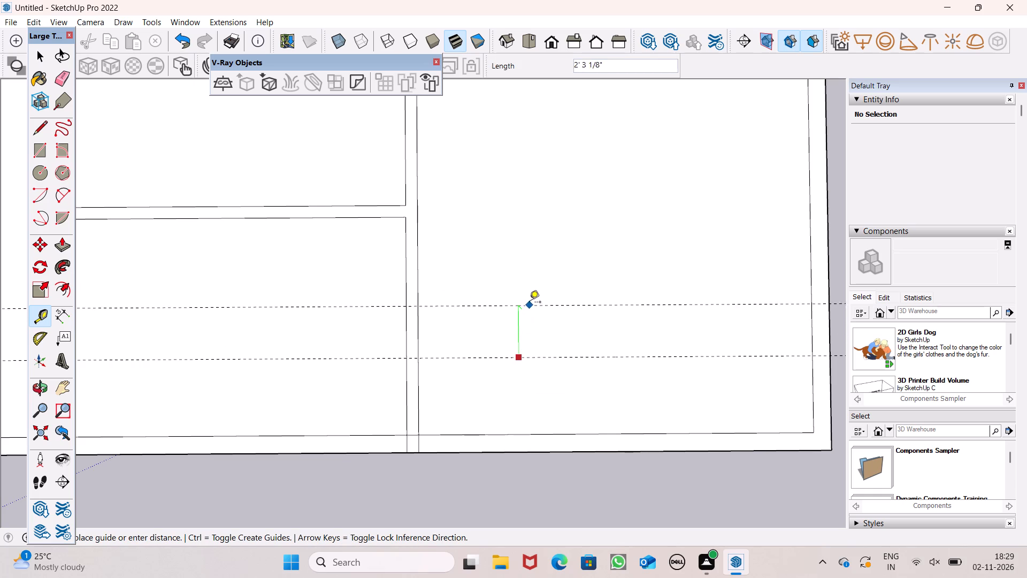
pyautogui.moveTo(530, 303); pyautogui.dragTo(530, 301)
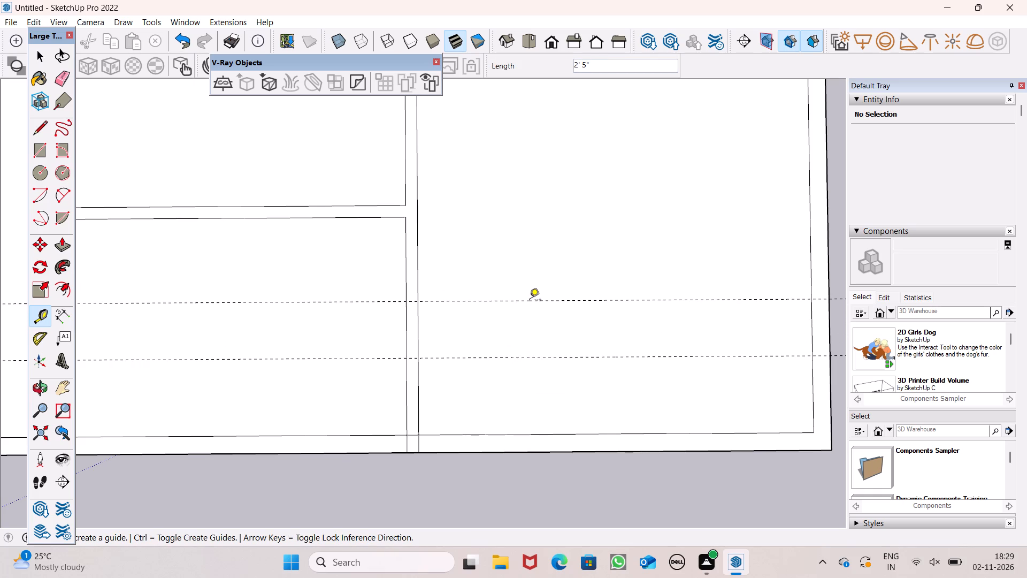
pyautogui.press('6')
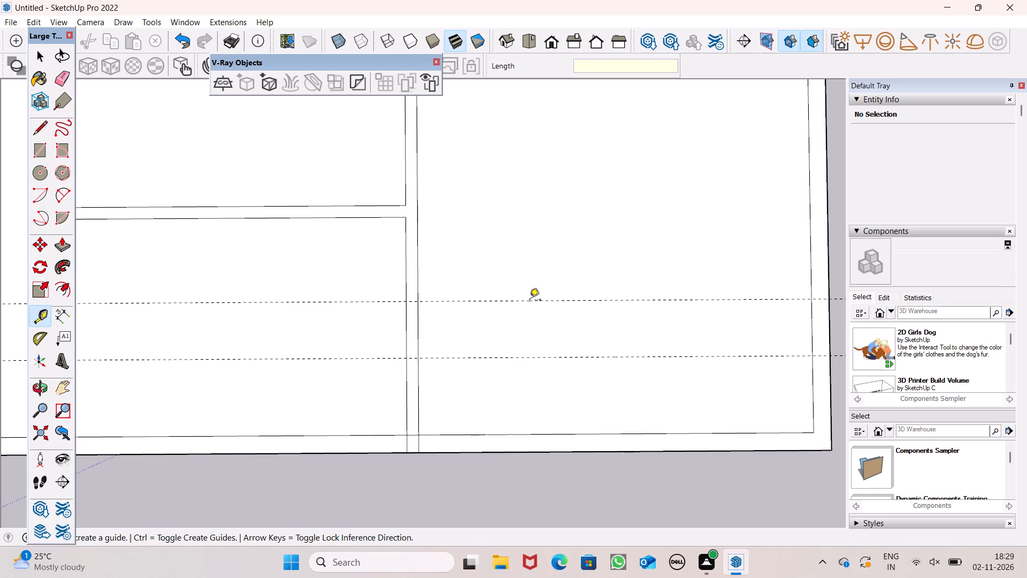
pyautogui.hotkey('shift', '"')
pyautogui.press('Return')
# Draw a 6" by about 17' 5" wall rectangle between the two guides, from the middle wall to the outer wall's inner edge.
pyautogui.scroll(-6, 489, 288)
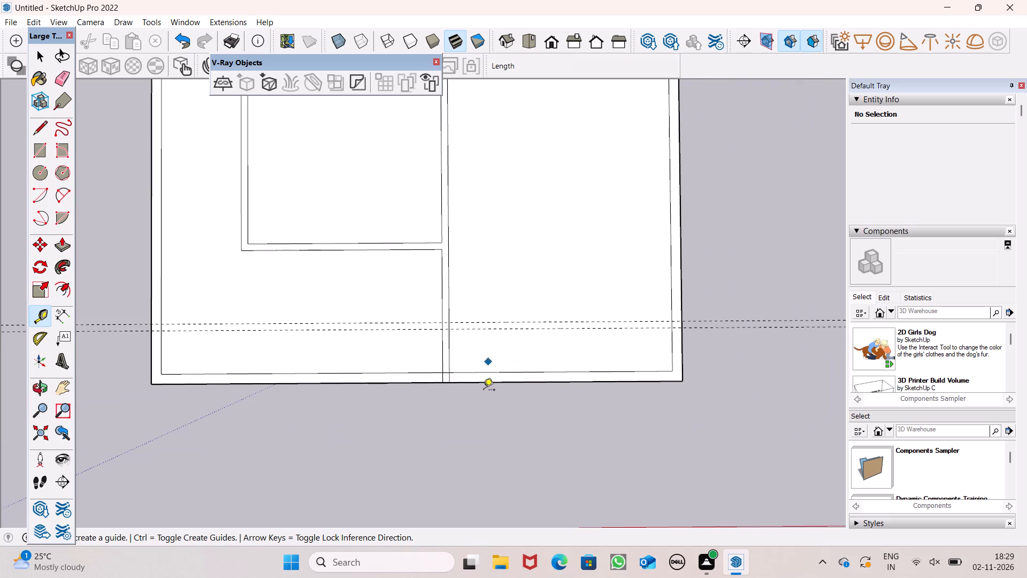
pyautogui.click(40, 156)
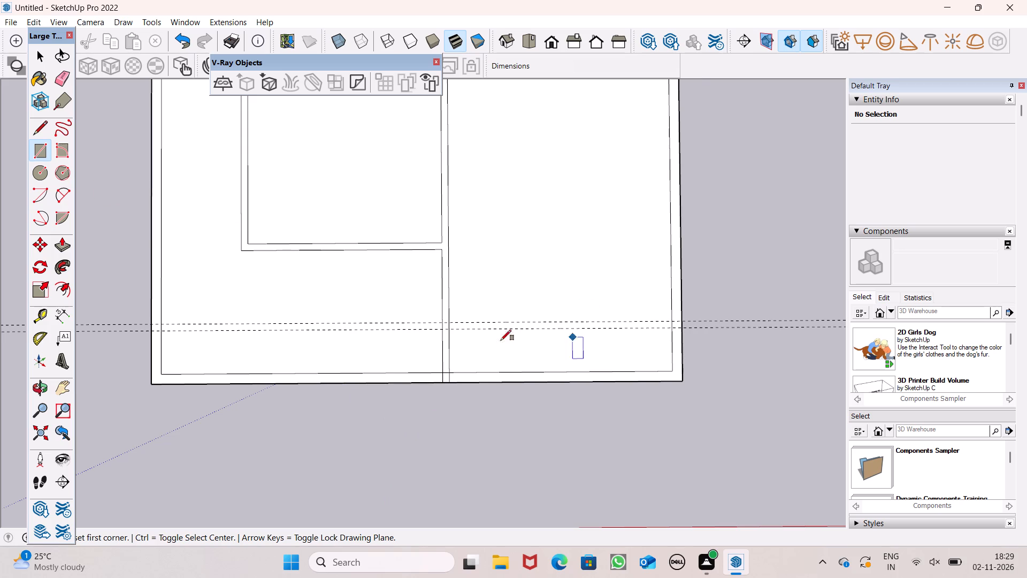
pyautogui.scroll(6, 450, 310)
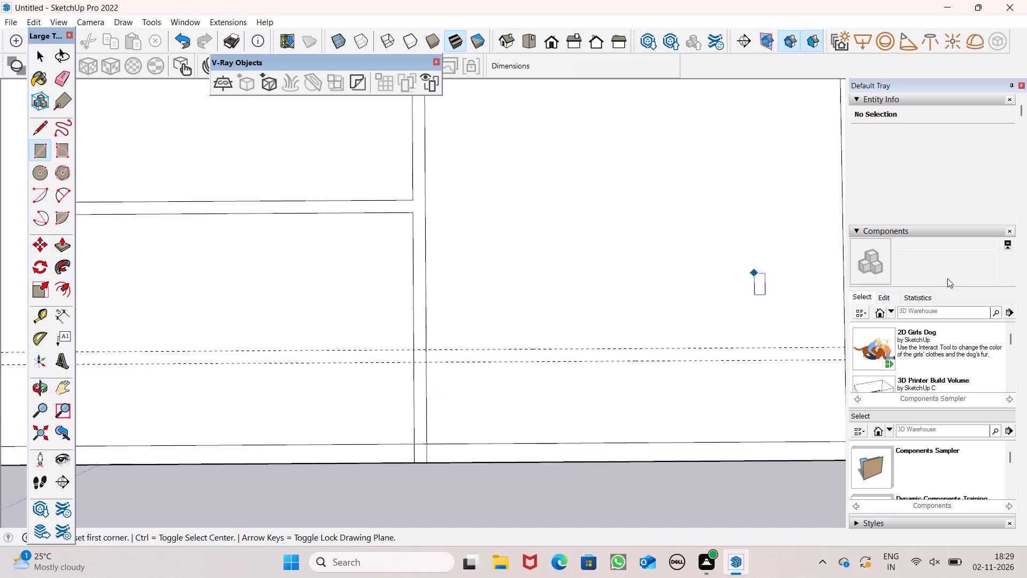
pyautogui.scroll(-2, 428, 354)
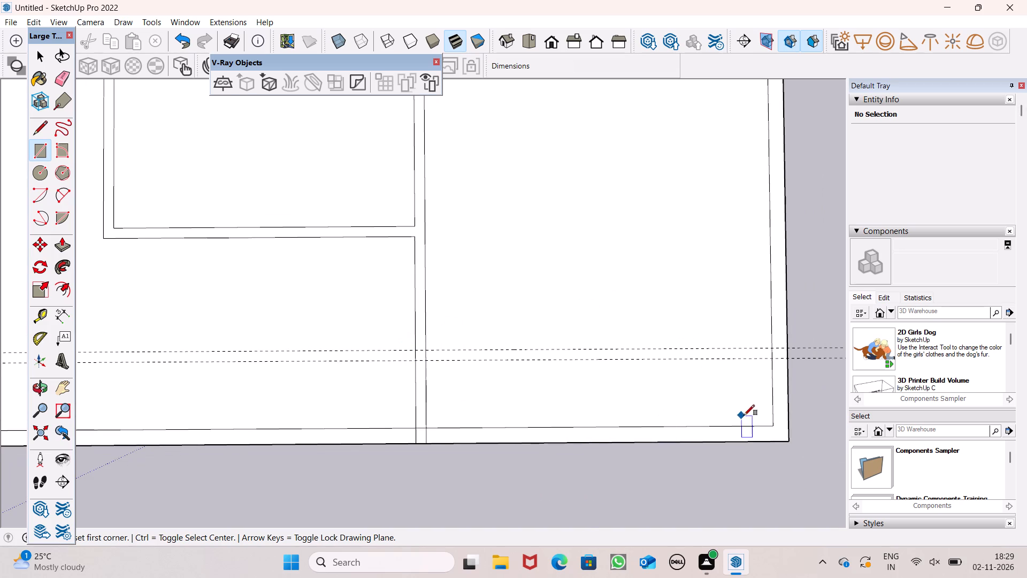
pyautogui.scroll(4, 400, 339)
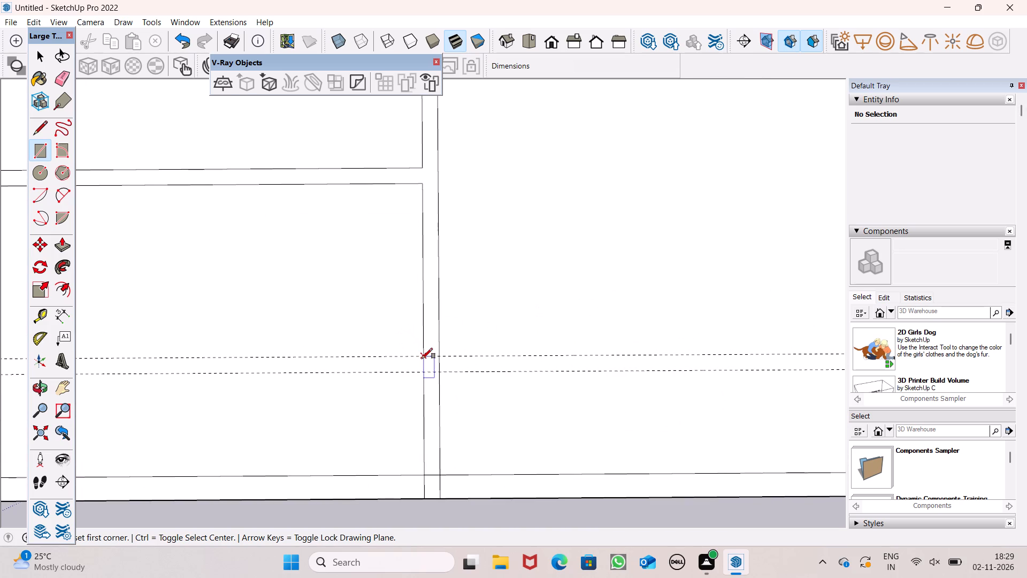
pyautogui.click(424, 358)
pyautogui.scroll(-7, 423, 368)
pyautogui.scroll(7, 730, 376)
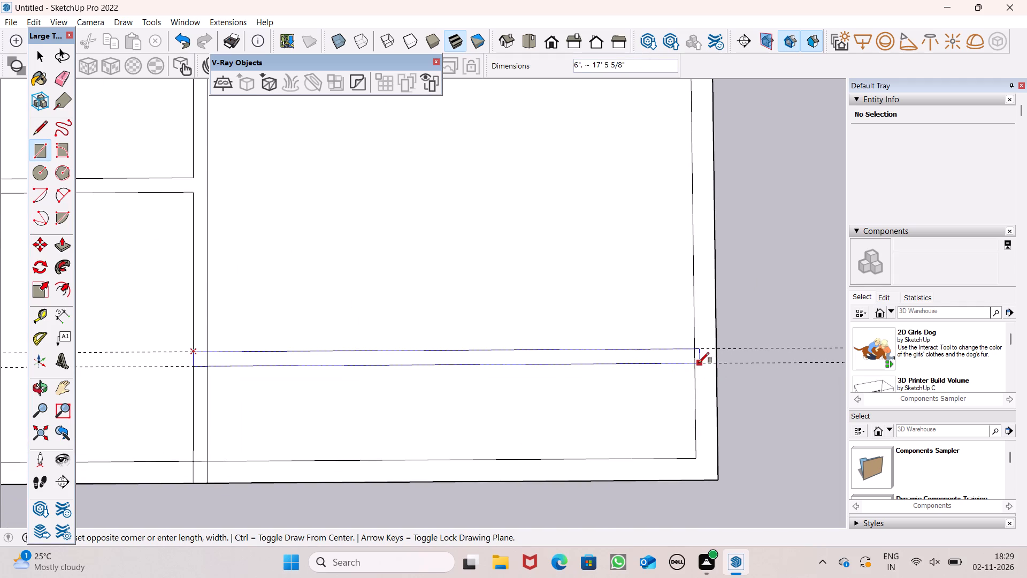
pyautogui.click(697, 363)
# Erase both construction guides crossing the floor plan.
pyautogui.scroll(-8, 687, 353)
pyautogui.scroll(-7, 301, 313)
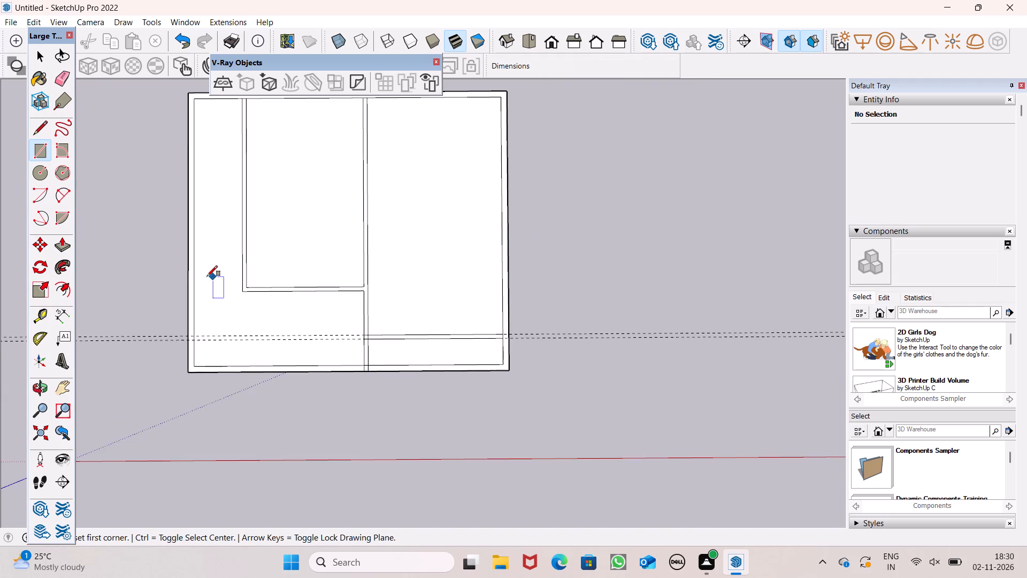
pyautogui.scroll(-4, 206, 276)
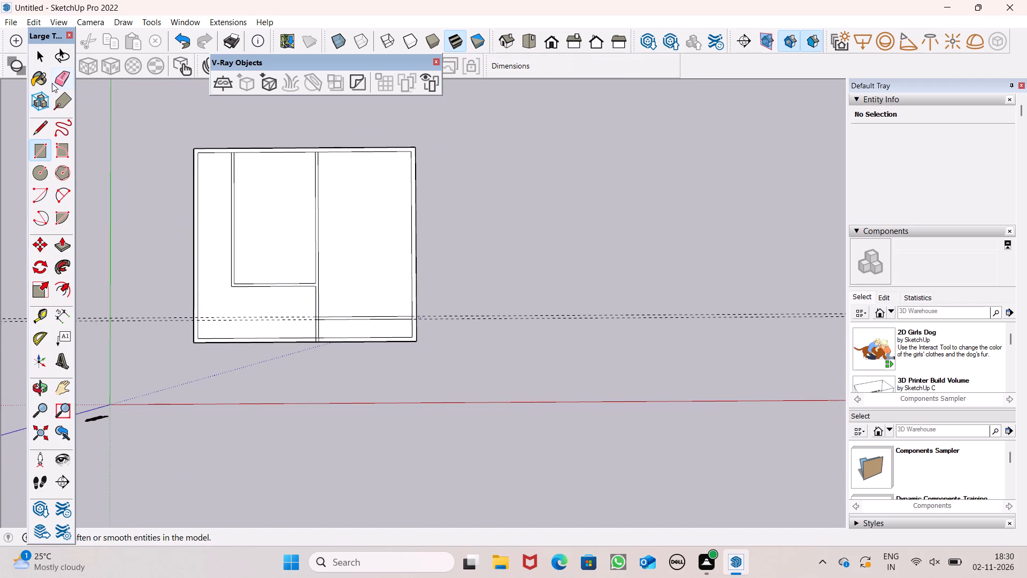
pyautogui.click(54, 80)
pyautogui.moveTo(110, 223); pyautogui.dragTo(141, 309)
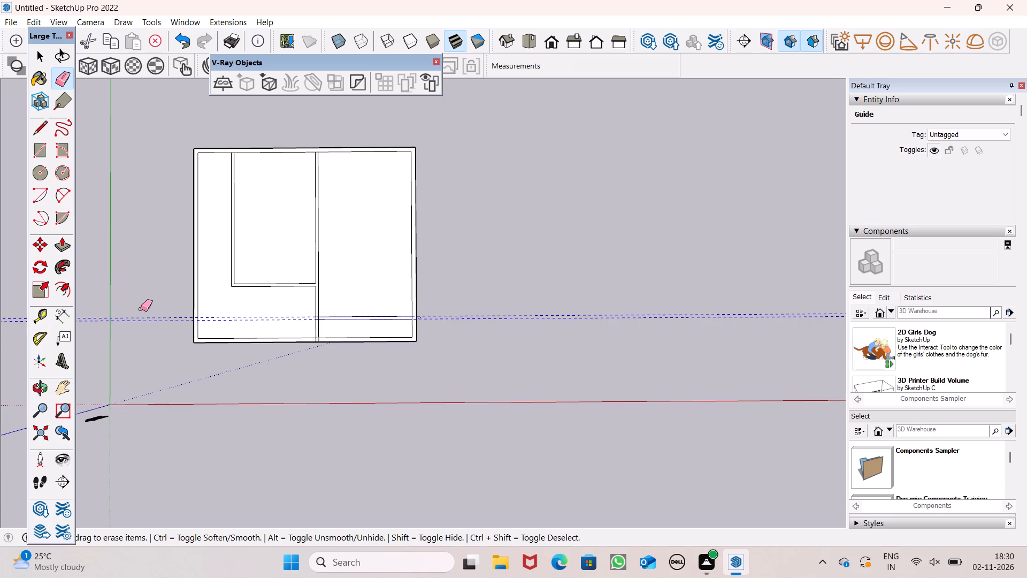
pyautogui.moveTo(141, 309); pyautogui.dragTo(149, 303)
# Erase the two overlapping edges inside the corner where the new wall meets the long middle wall.
pyautogui.scroll(8, 266, 329)
pyautogui.scroll(5, 696, 261)
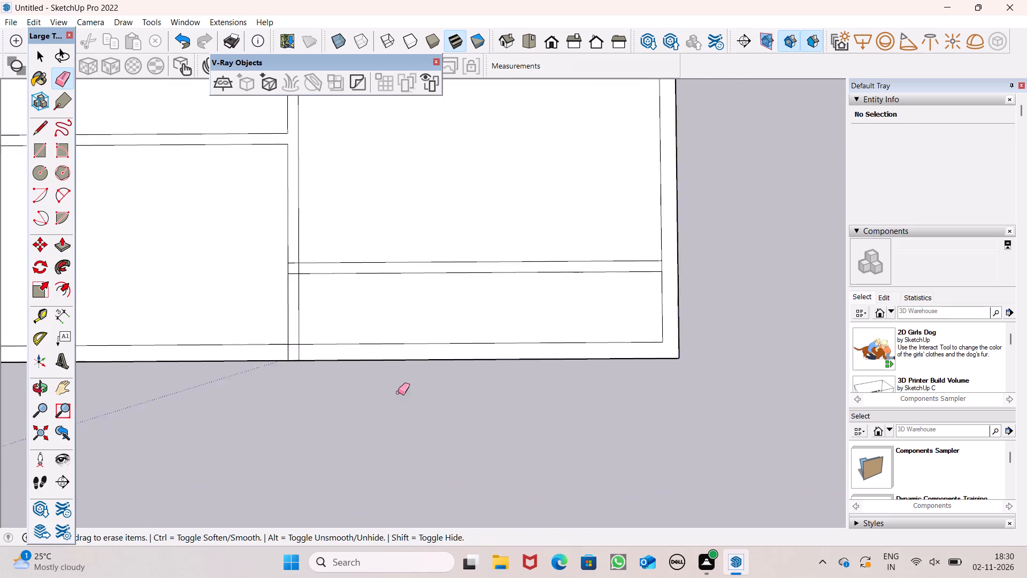
pyautogui.scroll(3, 398, 392)
pyautogui.scroll(14, 283, 238)
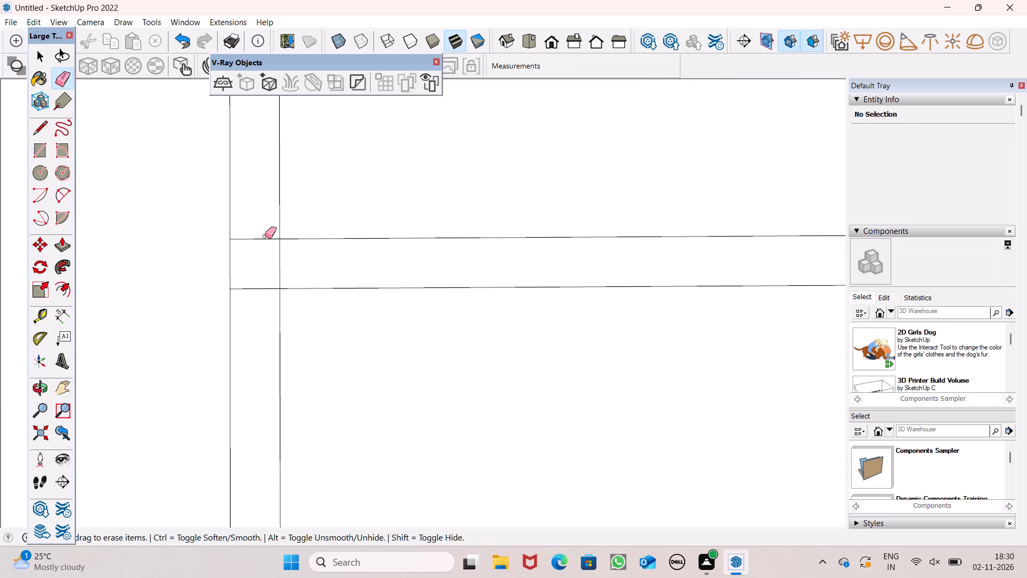
pyautogui.moveTo(265, 236); pyautogui.dragTo(285, 257)
# Erase the middle wall's two edges between the new wall and the inner outline nearest the red axis.
pyautogui.scroll(-4, 367, 234)
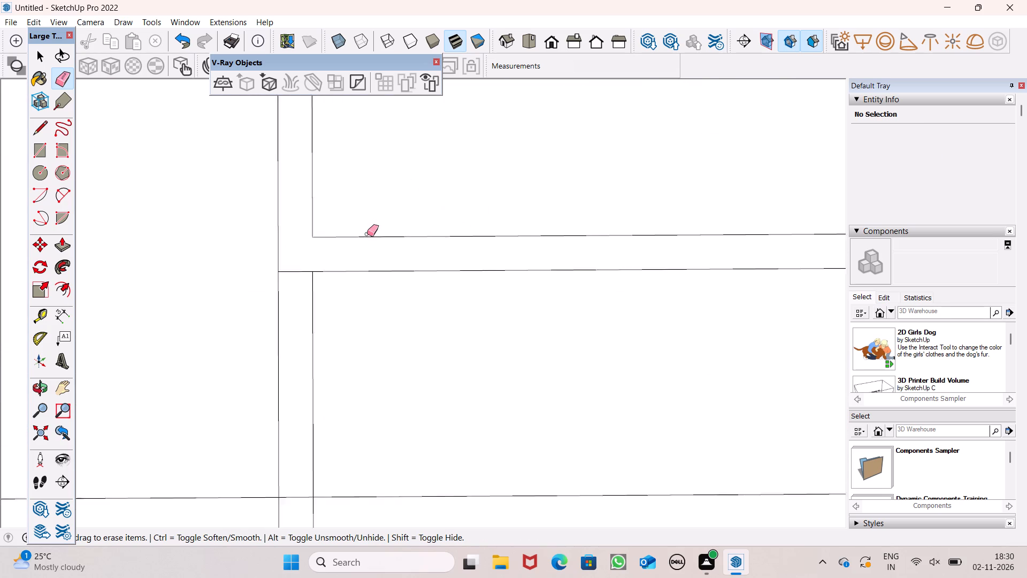
pyautogui.scroll(-12, 367, 234)
pyautogui.scroll(6, 379, 247)
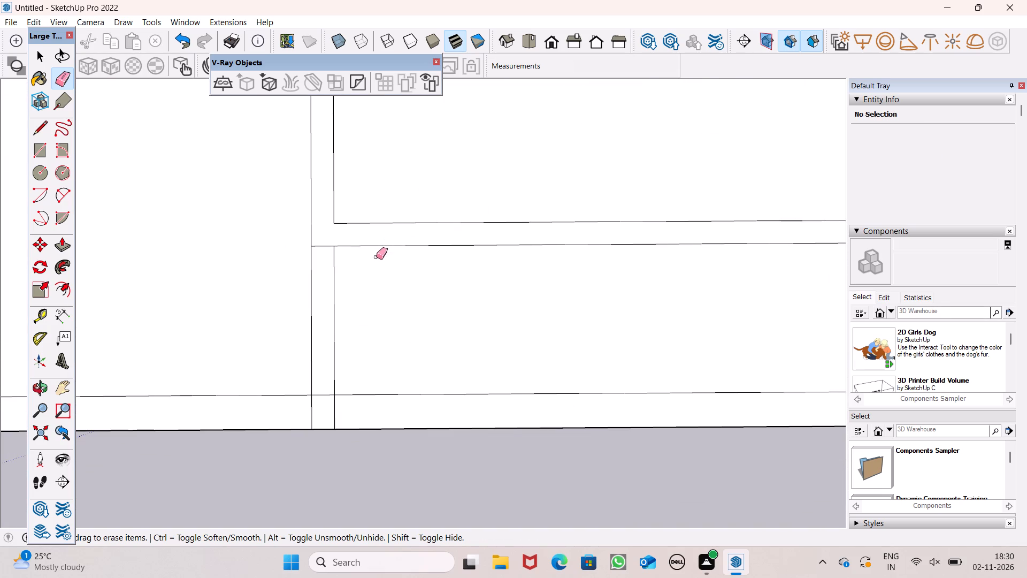
pyautogui.moveTo(355, 287); pyautogui.dragTo(304, 293)
# Erase the two leftover short edges of the middle wall crossing the outer wall nearest the red axis.
pyautogui.scroll(-7, 350, 374)
pyautogui.scroll(6, 295, 438)
pyautogui.scroll(-6, 340, 426)
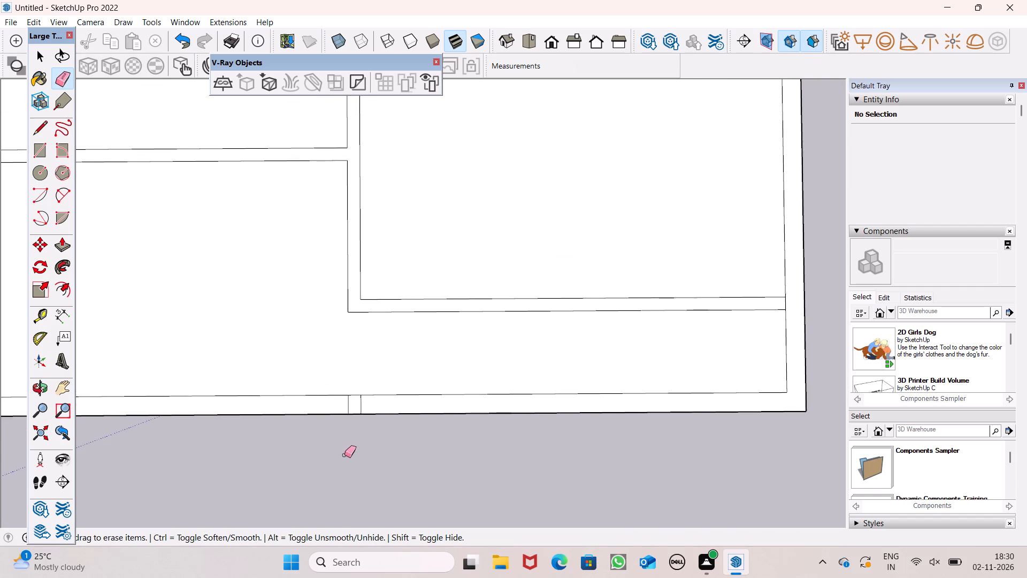
pyautogui.scroll(-6, 421, 369)
pyautogui.scroll(7, 388, 387)
pyautogui.moveTo(366, 393); pyautogui.dragTo(374, 393)
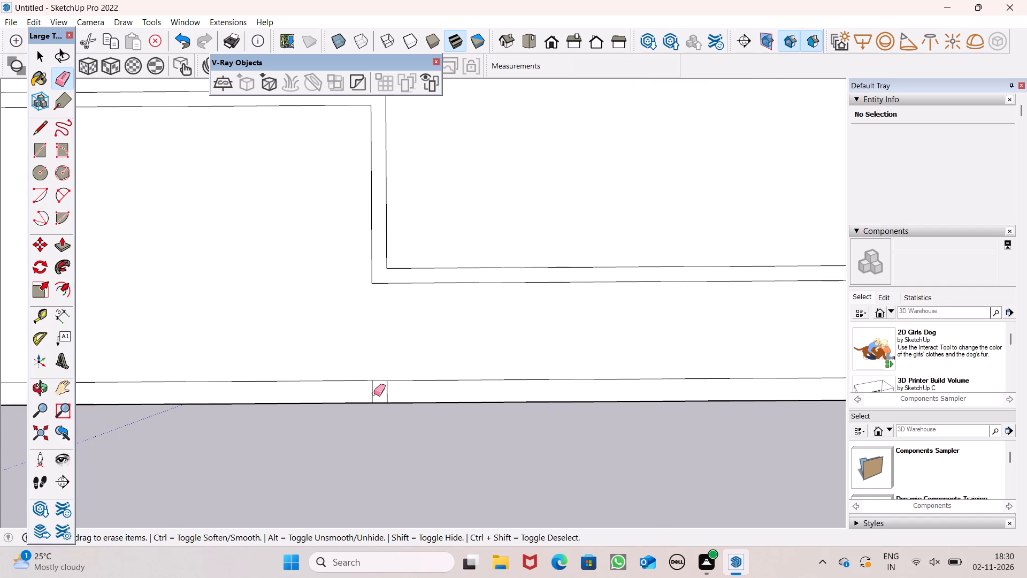
pyautogui.moveTo(374, 393); pyautogui.dragTo(398, 392)
# Erase the inner outline segment closing the new wall's end at the outer wall.
pyautogui.scroll(-7, 553, 320)
pyautogui.scroll(-5, 523, 272)
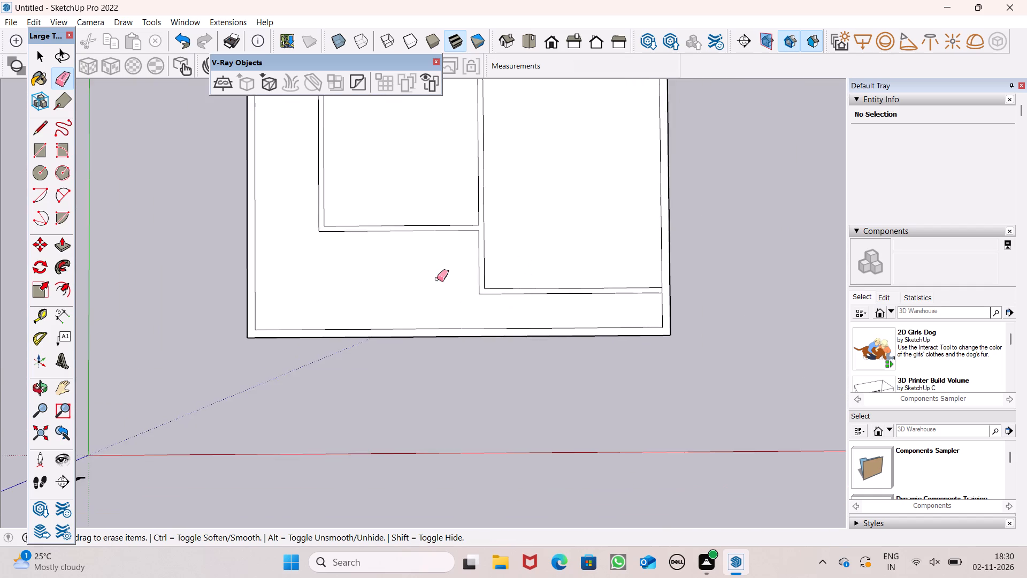
pyautogui.scroll(-4, 433, 283)
pyautogui.scroll(8, 548, 270)
pyautogui.scroll(6, 606, 308)
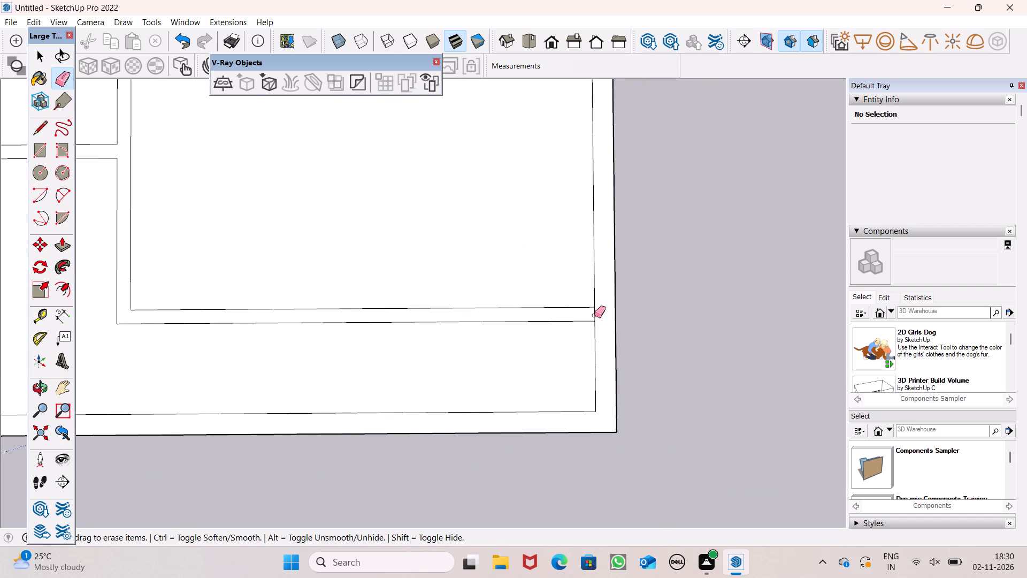
pyautogui.click(594, 315)
# Erase the inner outline segment closing the middle wall's end at the outer wall farthest from the red axis.
pyautogui.scroll(-17, 557, 328)
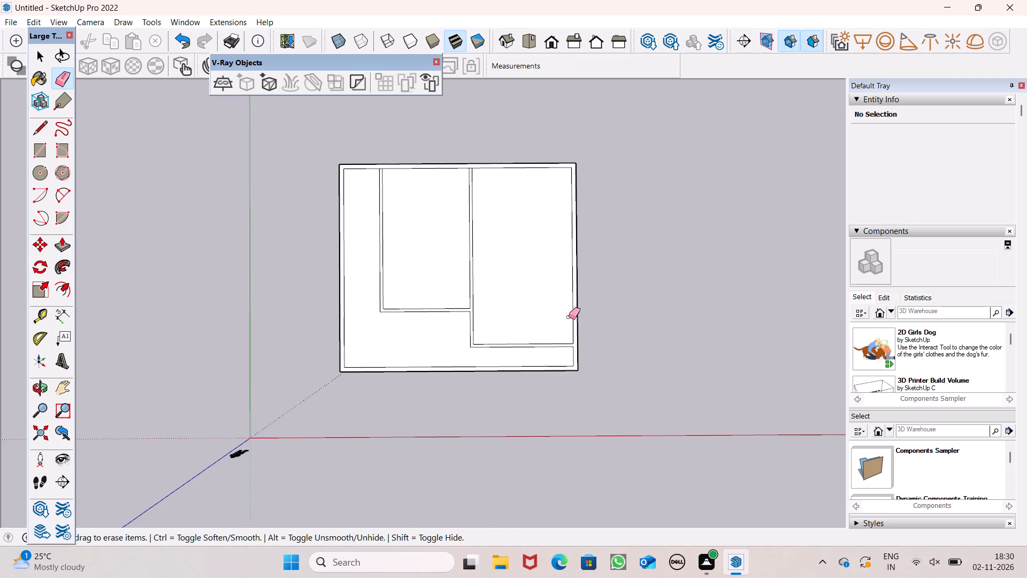
pyautogui.scroll(8, 507, 190)
pyautogui.scroll(12, 448, 164)
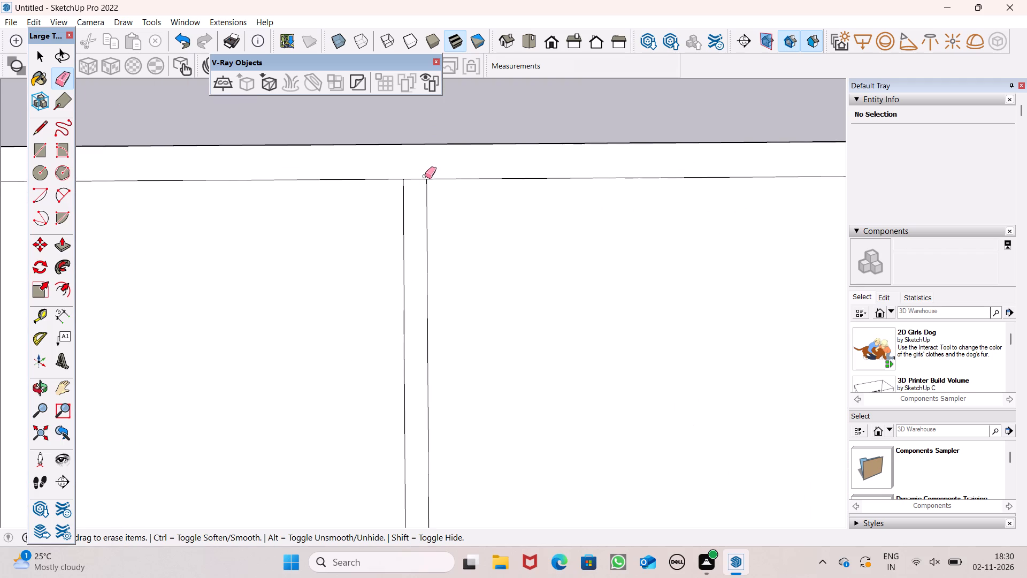
pyautogui.click(417, 180)
# Erase the inner outline segment closing the first wall's end at the outer wall farthest from the red axis.
pyautogui.scroll(-7, 514, 178)
pyautogui.scroll(3, 420, 188)
pyautogui.scroll(-11, 438, 197)
pyautogui.scroll(7, 356, 182)
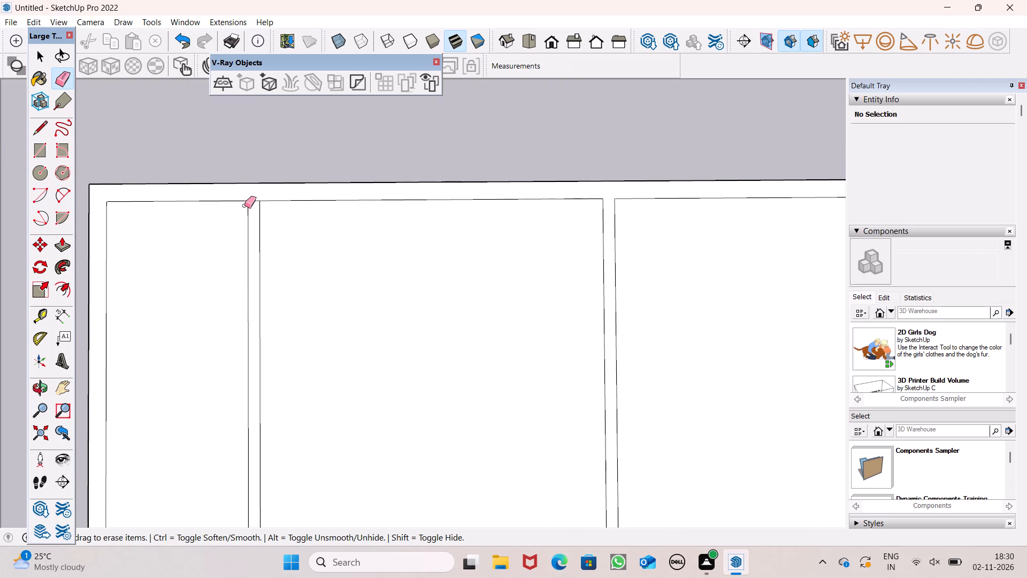
pyautogui.scroll(-8, 323, 193)
pyautogui.scroll(15, 277, 196)
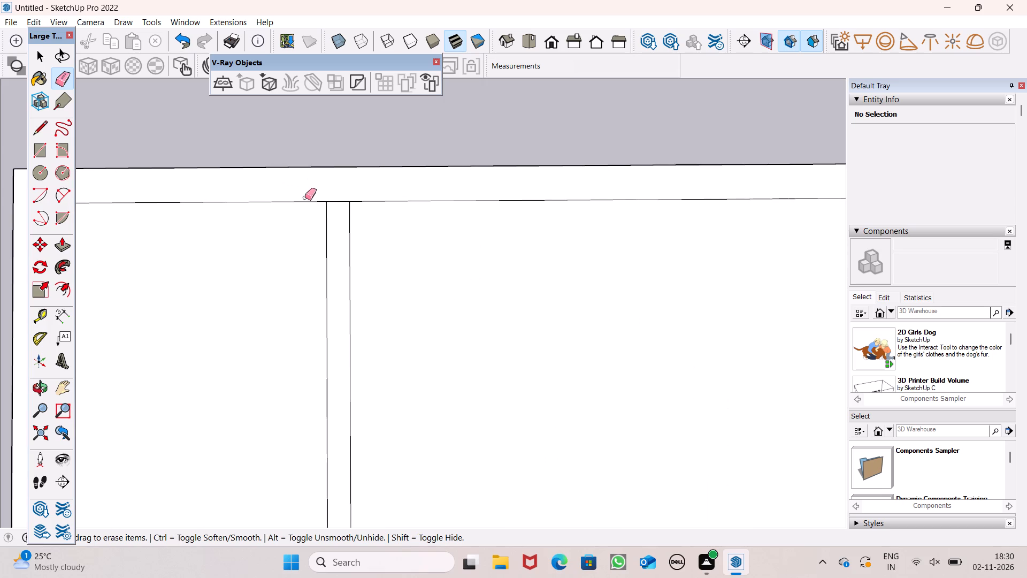
pyautogui.click(341, 205)
pyautogui.click(340, 204)
pyautogui.scroll(-20, 330, 172)
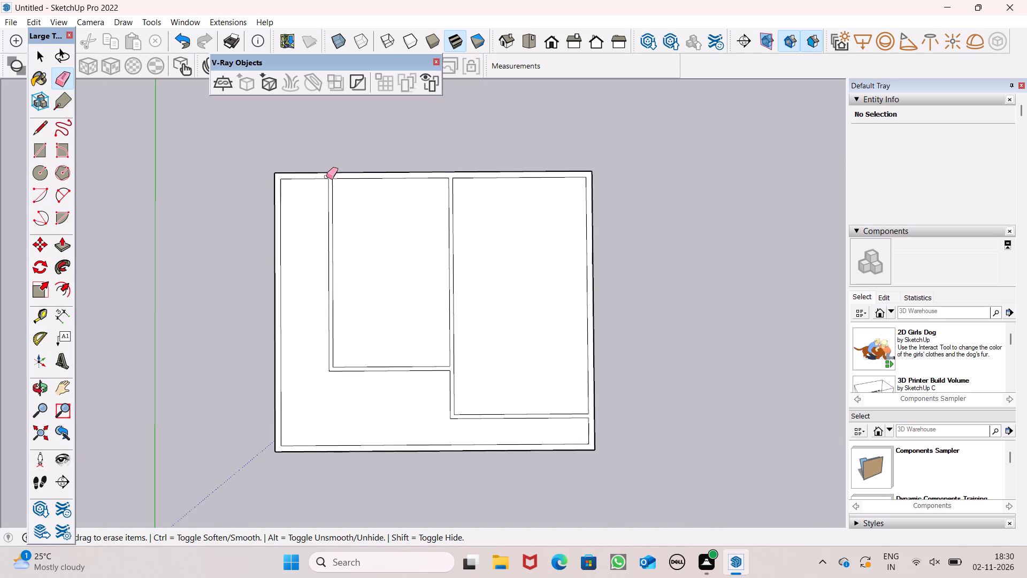
pyautogui.scroll(-1, 321, 210)
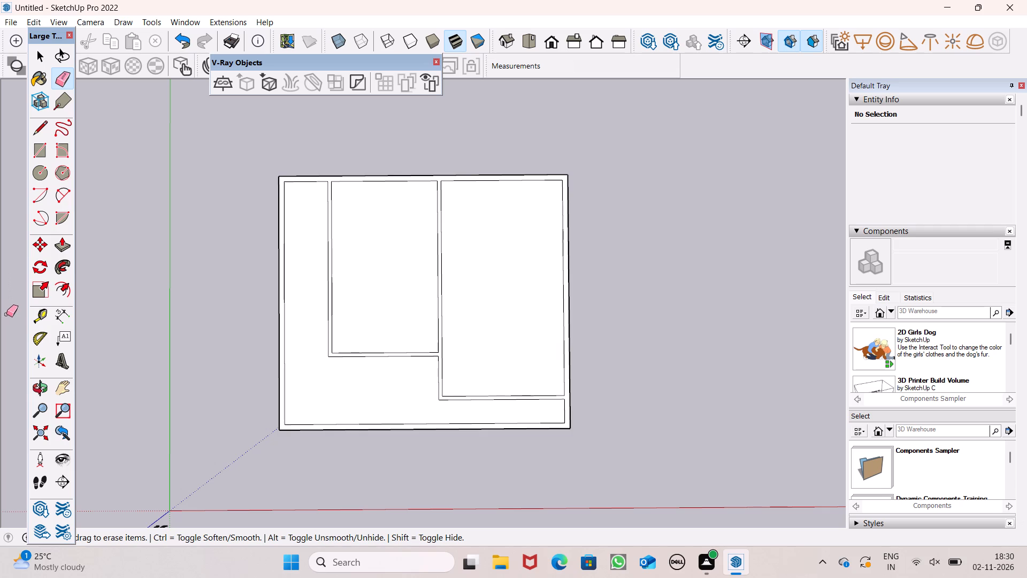
# Draw a 9" line parallel to the red axis from the inner outline's far corner nearest the green axis to the outer edge.
pyautogui.click(47, 117)
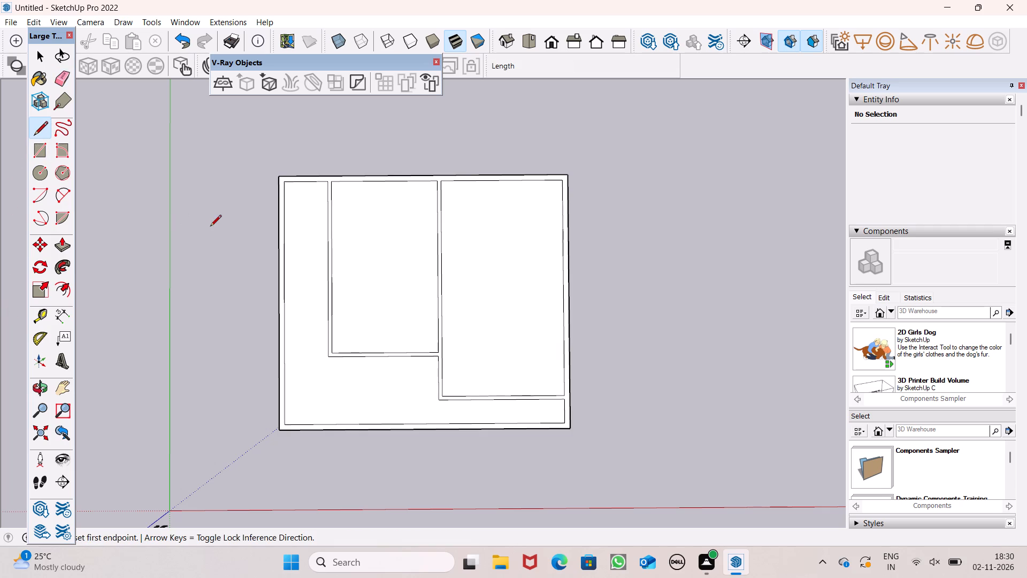
pyautogui.scroll(11, 252, 195)
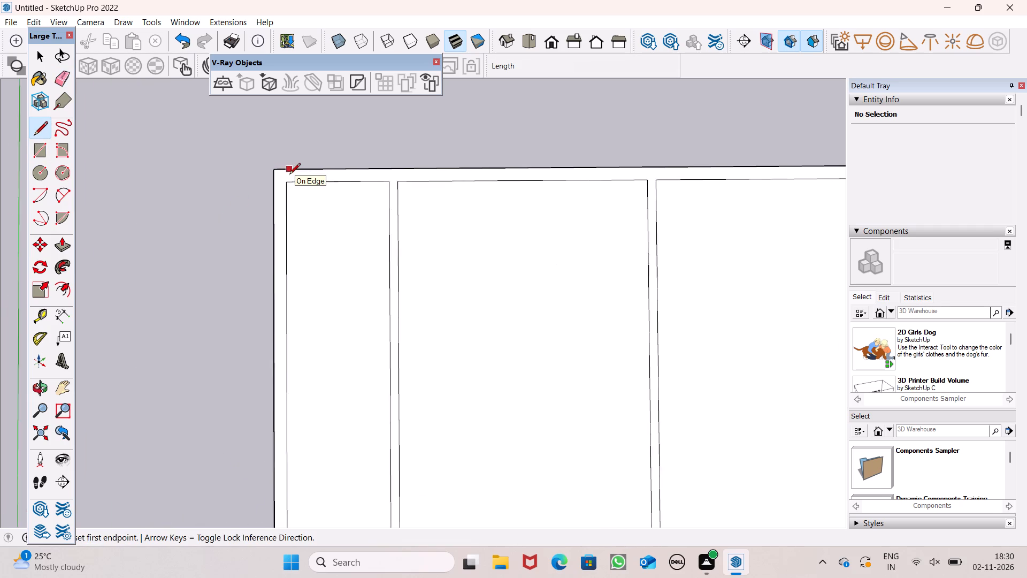
pyautogui.scroll(-2, 269, 234)
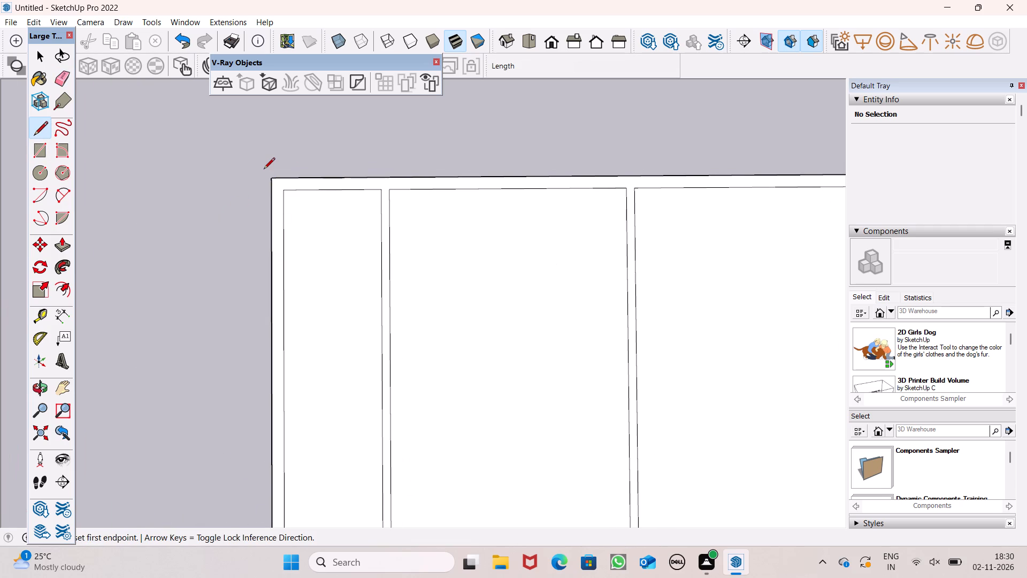
pyautogui.scroll(6, 264, 170)
pyautogui.scroll(6, 300, 212)
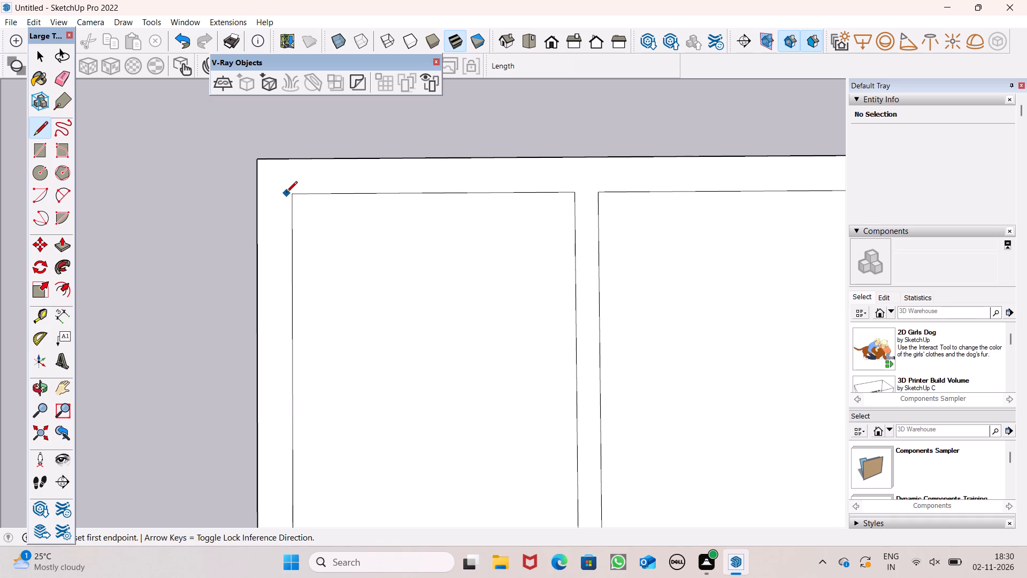
pyautogui.scroll(3, 315, 174)
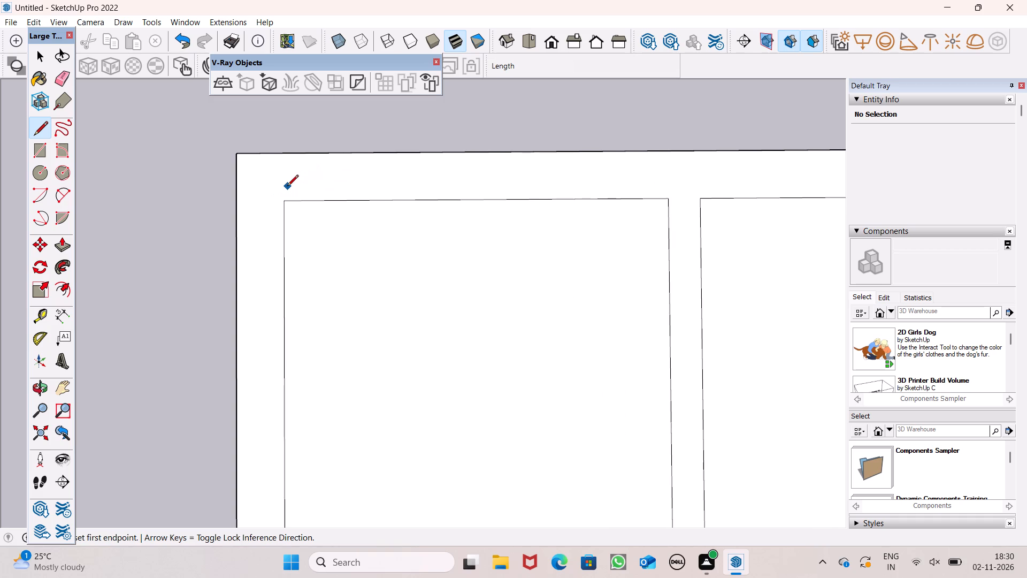
pyautogui.scroll(10, 287, 187)
pyautogui.click(280, 230)
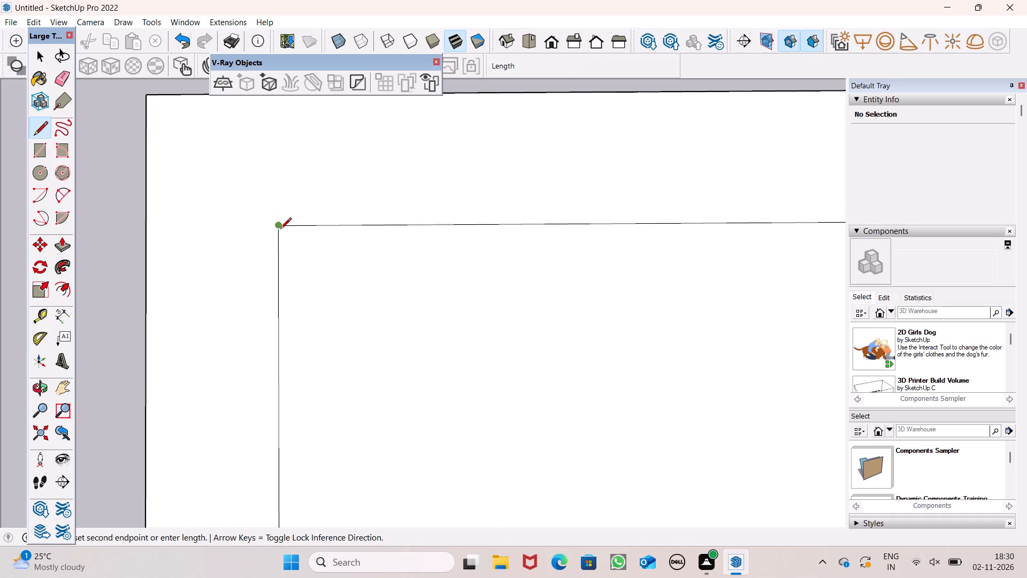
pyautogui.click(144, 226)
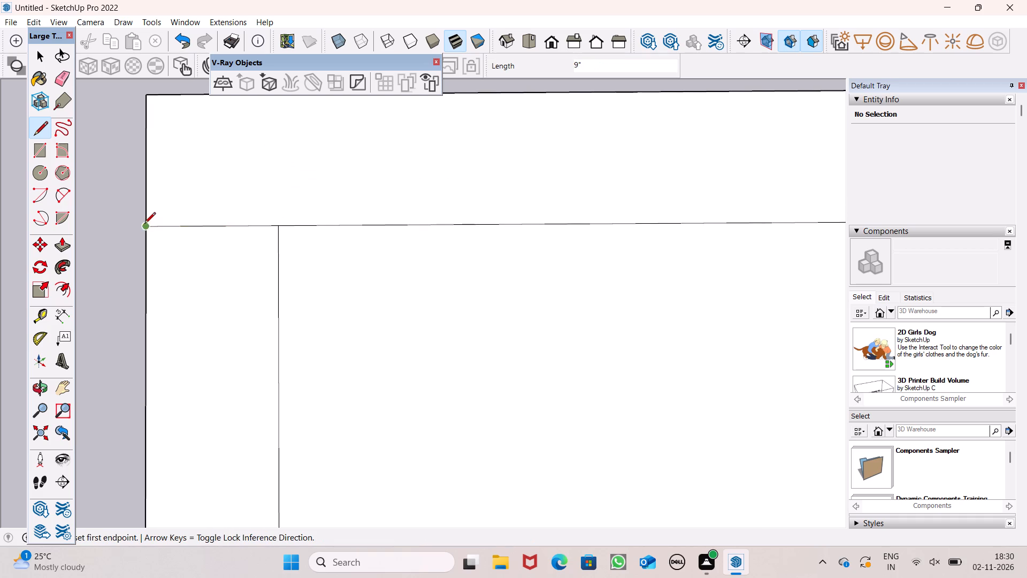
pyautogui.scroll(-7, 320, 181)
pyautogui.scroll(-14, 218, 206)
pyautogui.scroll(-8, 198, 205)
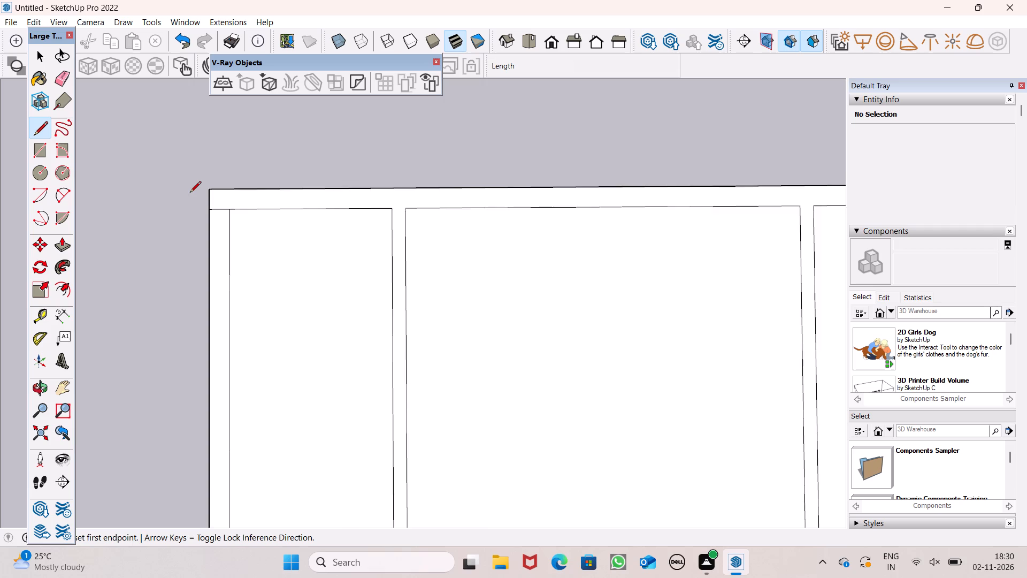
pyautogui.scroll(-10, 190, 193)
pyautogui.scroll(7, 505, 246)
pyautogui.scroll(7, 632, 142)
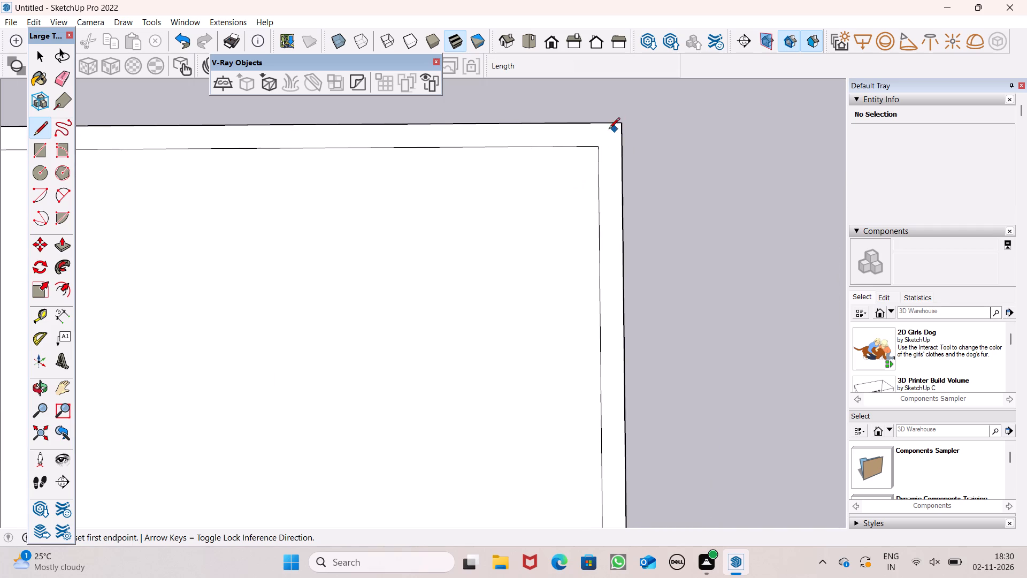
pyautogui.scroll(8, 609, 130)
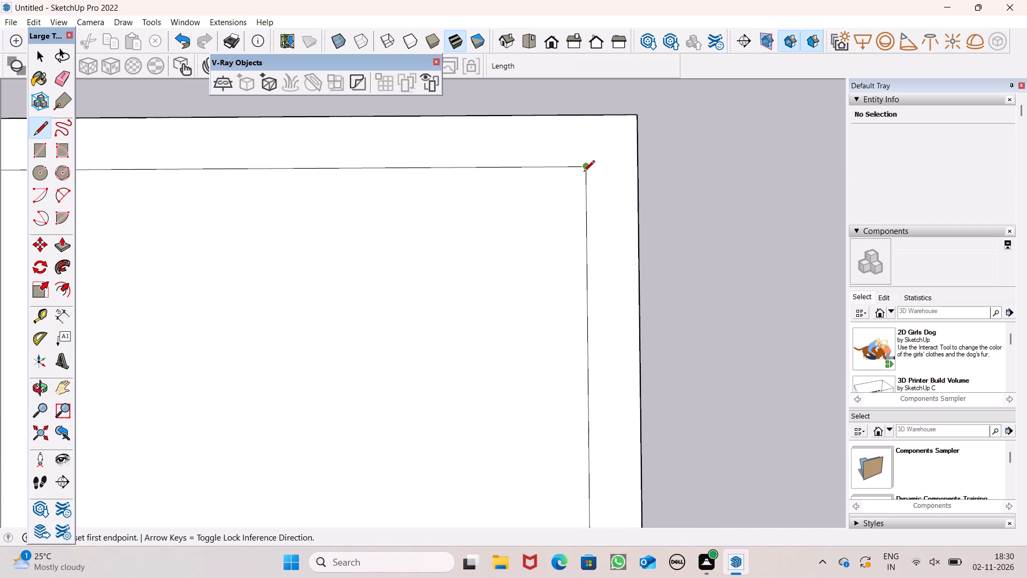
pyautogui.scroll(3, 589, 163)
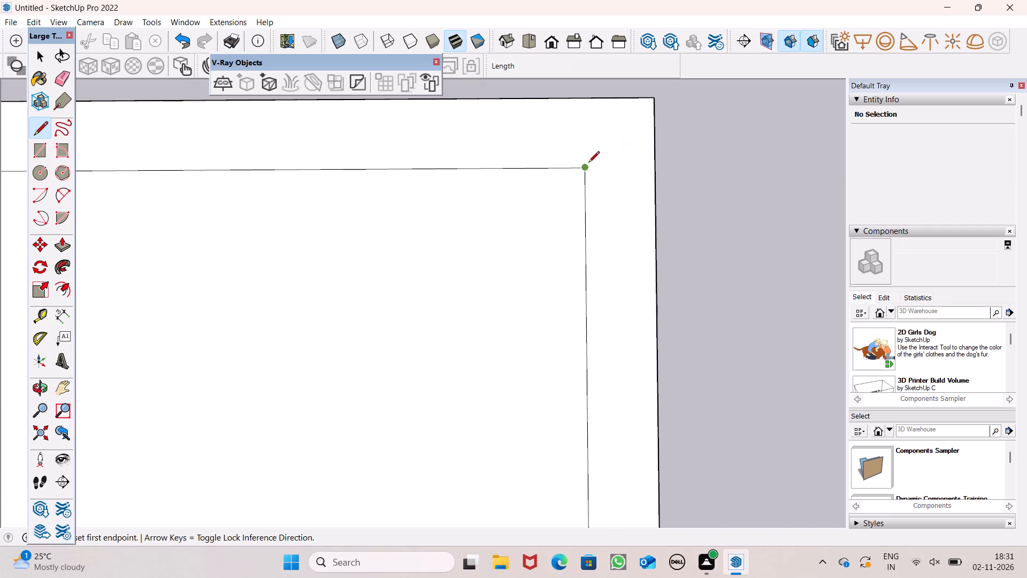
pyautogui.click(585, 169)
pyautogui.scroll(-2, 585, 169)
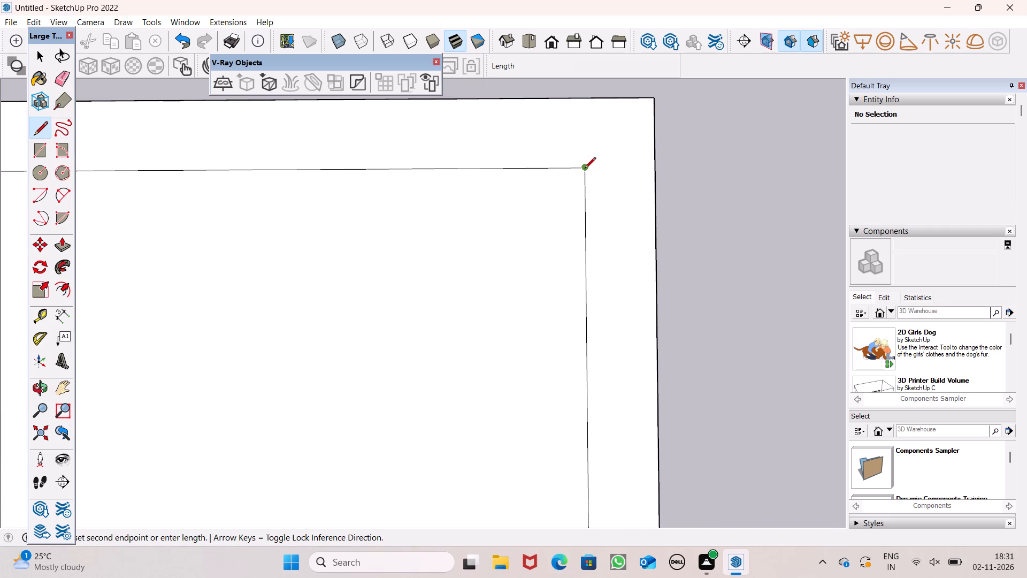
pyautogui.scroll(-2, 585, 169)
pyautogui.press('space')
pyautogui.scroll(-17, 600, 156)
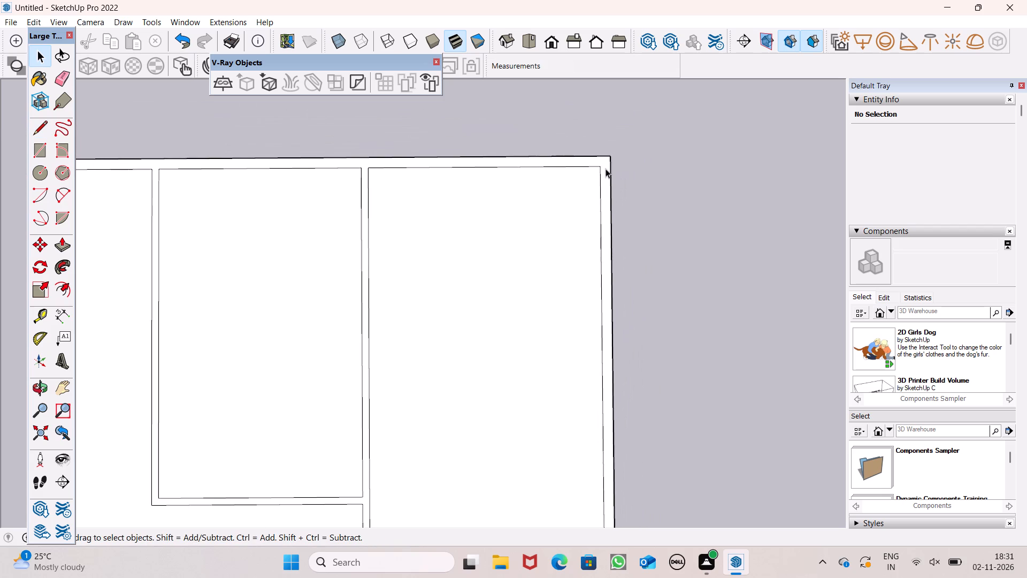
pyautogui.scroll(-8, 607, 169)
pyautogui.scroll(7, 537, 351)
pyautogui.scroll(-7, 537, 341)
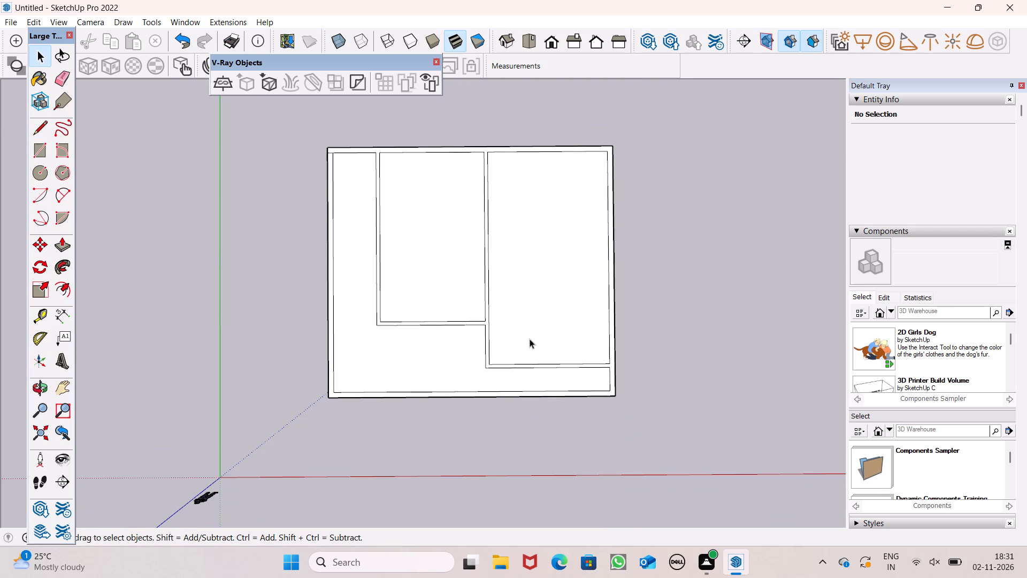
# Examine the wall plan at an angle and in the standard Top view.
pyautogui.click(35, 133)
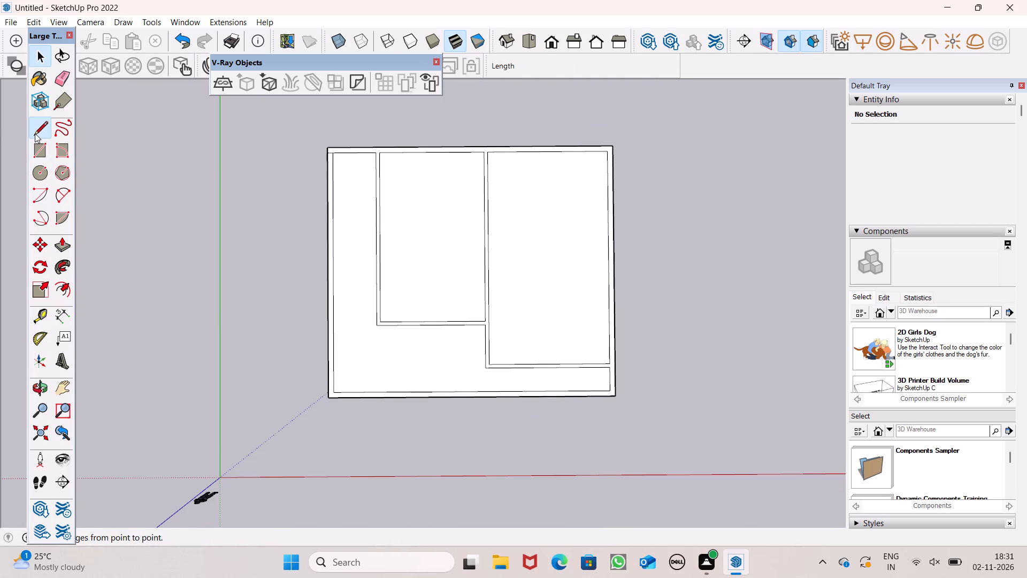
pyautogui.moveTo(410, 410); pyautogui.dragTo(410, 376, button='middle')
pyautogui.scroll(1, 410, 409)
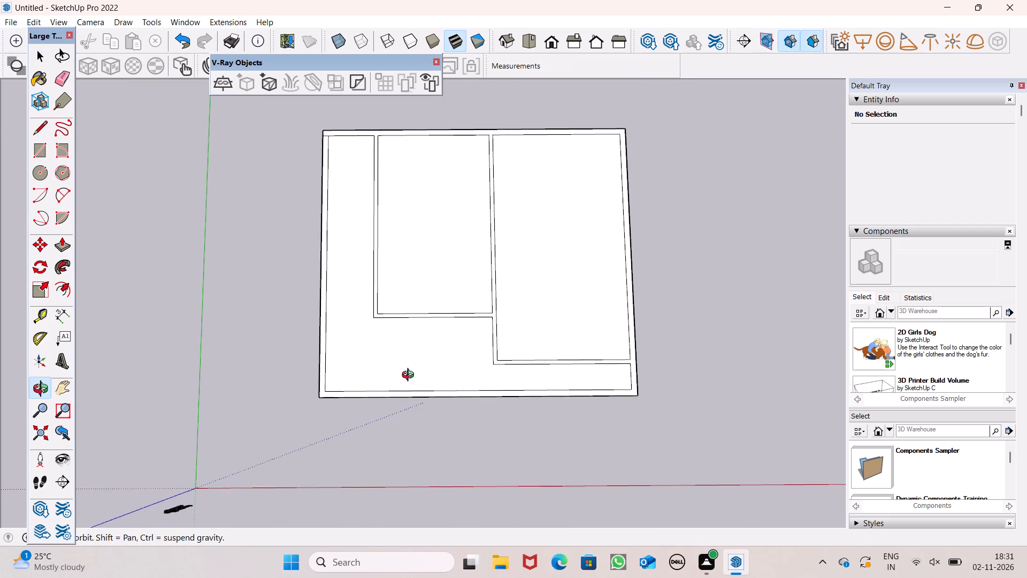
pyautogui.moveTo(410, 376); pyautogui.dragTo(450, 424, button='middle')
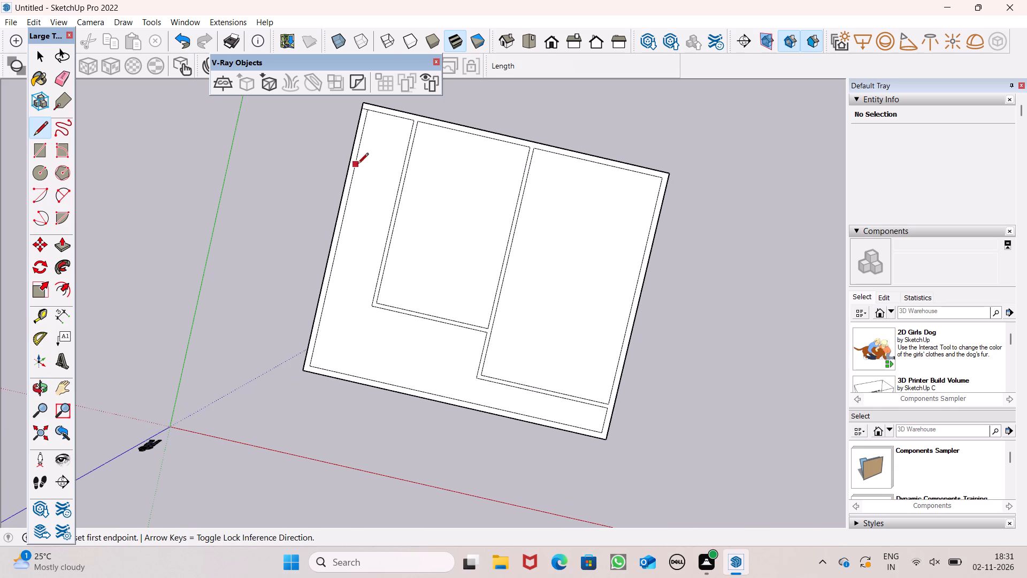
pyautogui.click(527, 35)
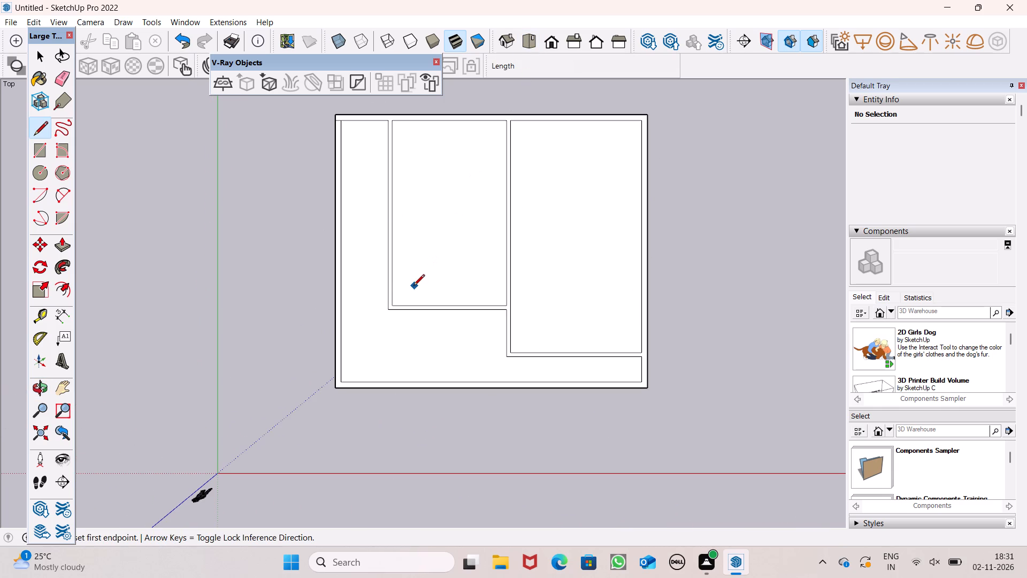
pyautogui.scroll(1, 405, 339)
pyautogui.scroll(-2, 412, 316)
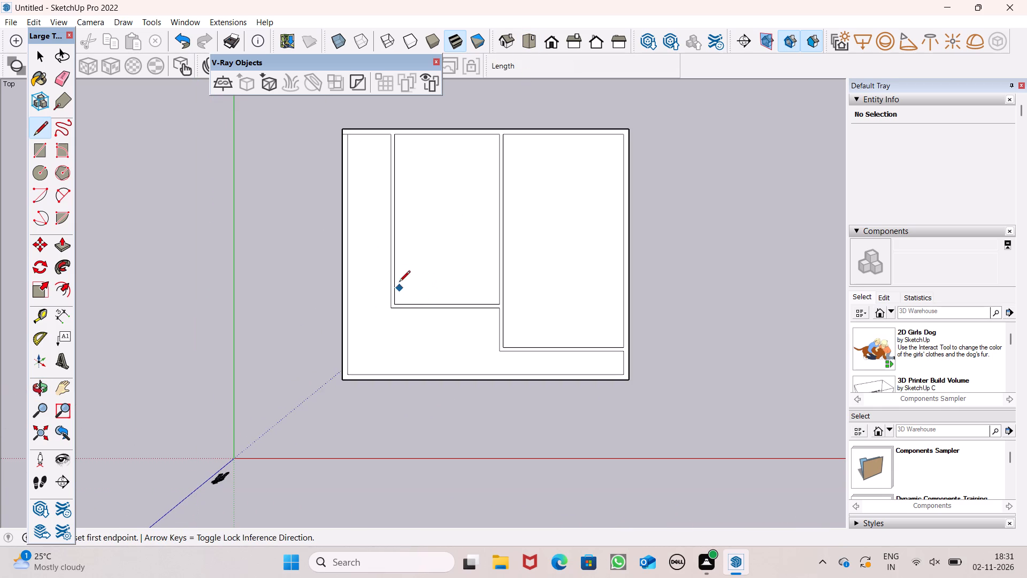
pyautogui.moveTo(423, 383); pyautogui.dragTo(410, 424, button='middle')
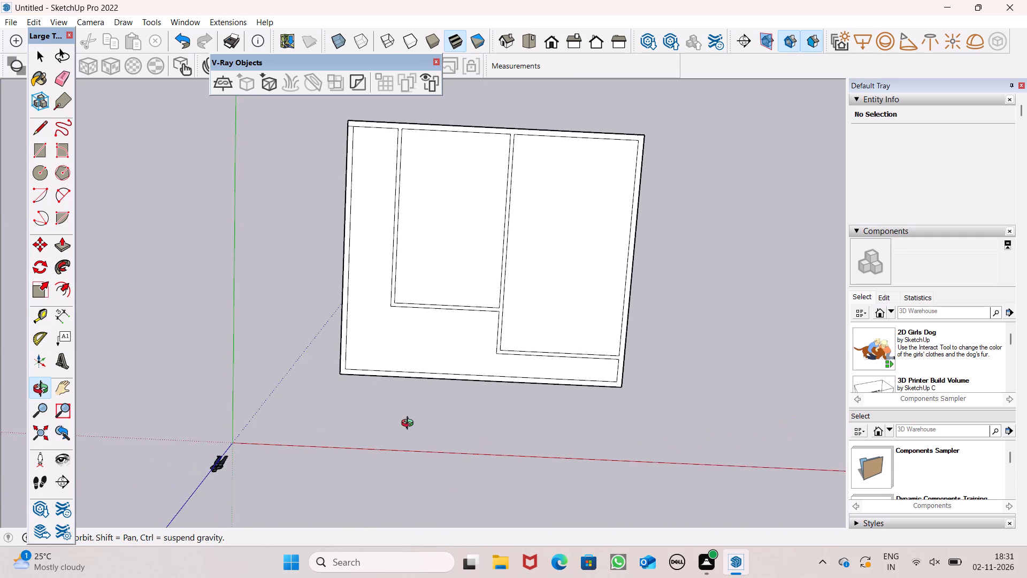
pyautogui.moveTo(410, 424); pyautogui.dragTo(416, 414, button='middle')
pyautogui.click(527, 37)
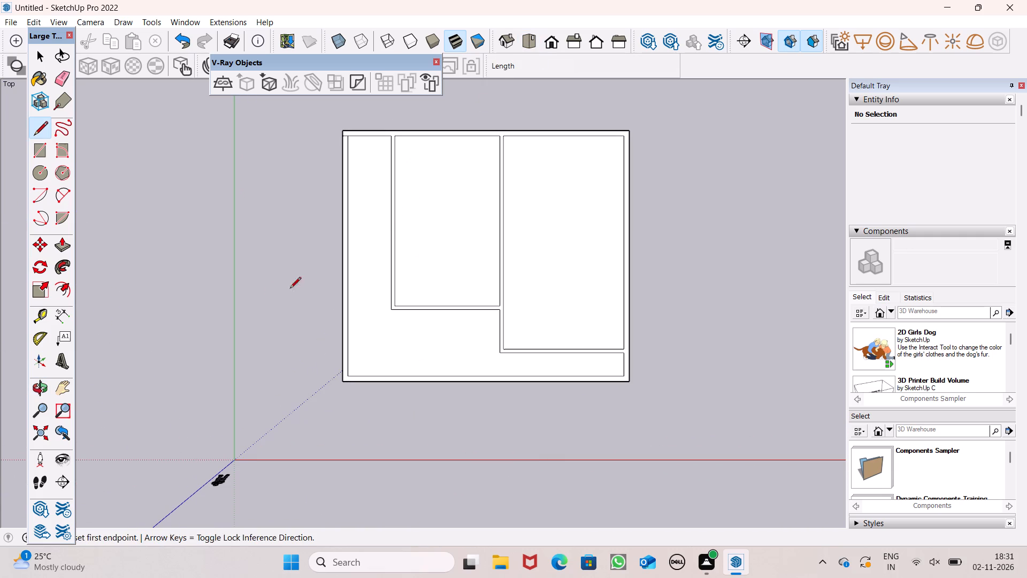
pyautogui.click(58, 247)
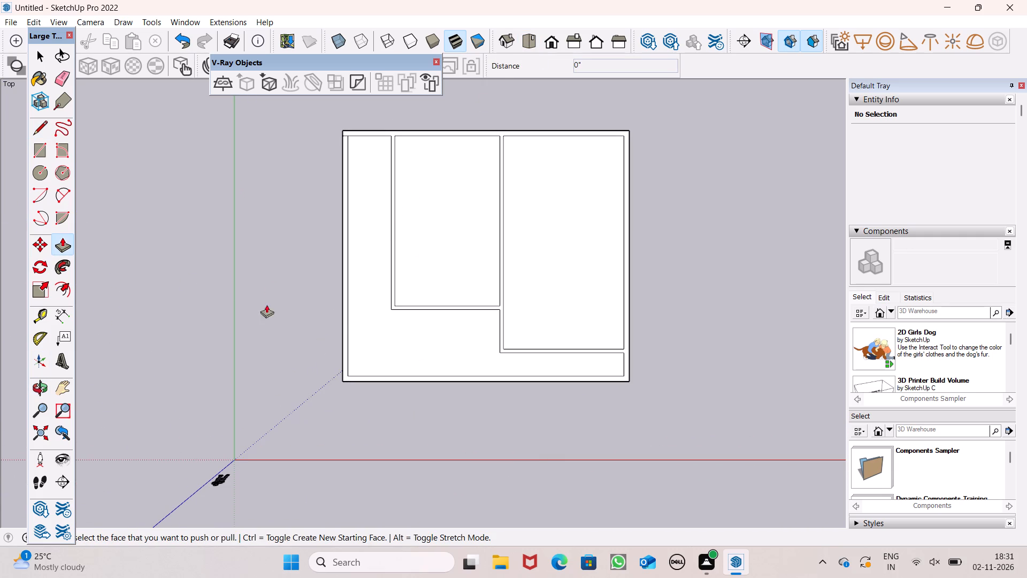
pyautogui.scroll(2, 408, 315)
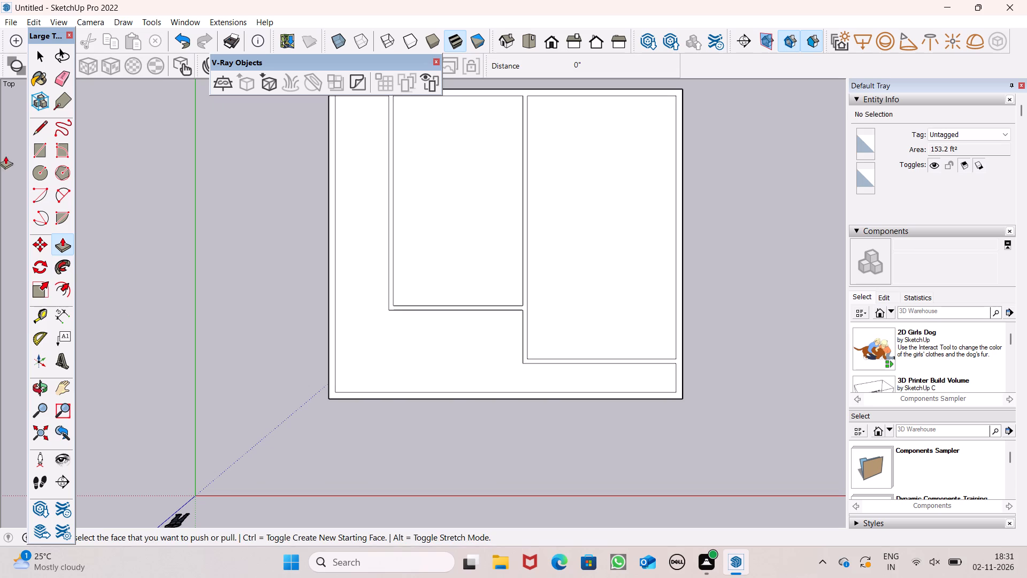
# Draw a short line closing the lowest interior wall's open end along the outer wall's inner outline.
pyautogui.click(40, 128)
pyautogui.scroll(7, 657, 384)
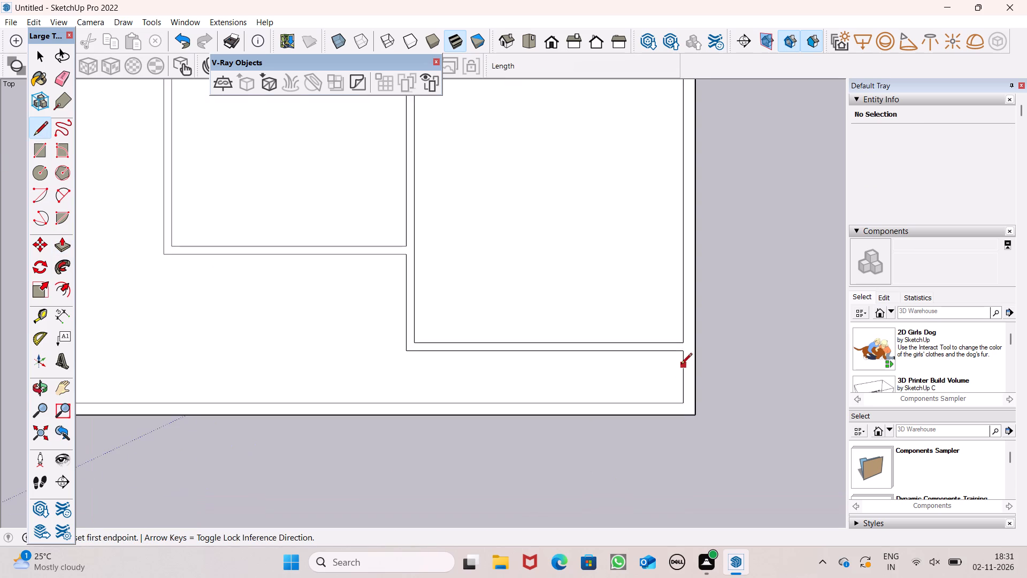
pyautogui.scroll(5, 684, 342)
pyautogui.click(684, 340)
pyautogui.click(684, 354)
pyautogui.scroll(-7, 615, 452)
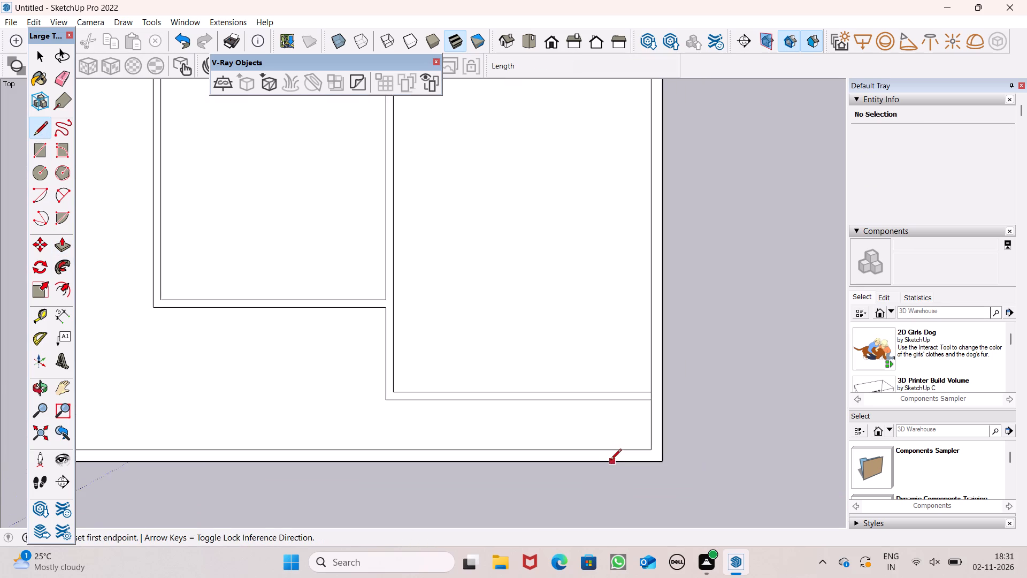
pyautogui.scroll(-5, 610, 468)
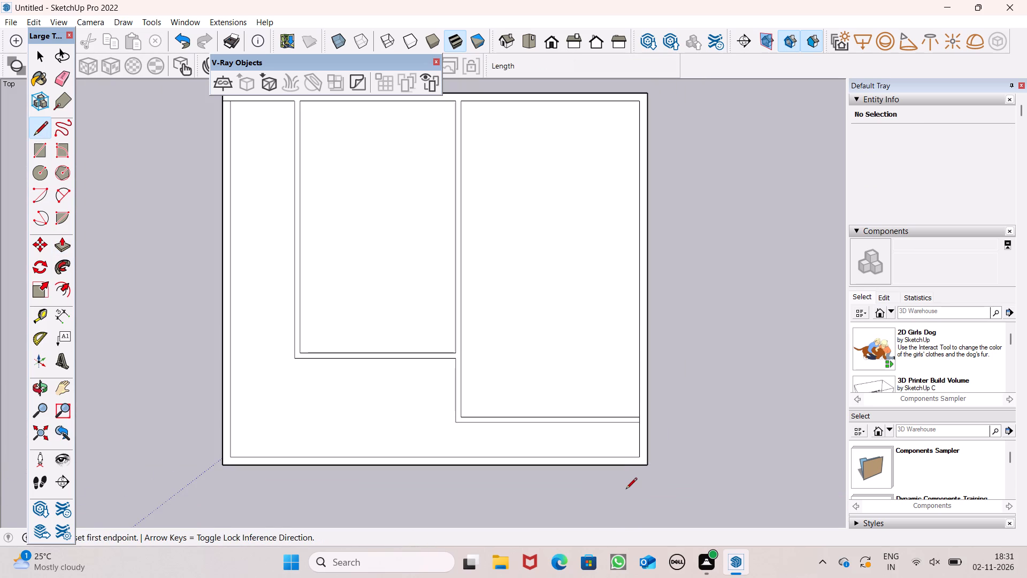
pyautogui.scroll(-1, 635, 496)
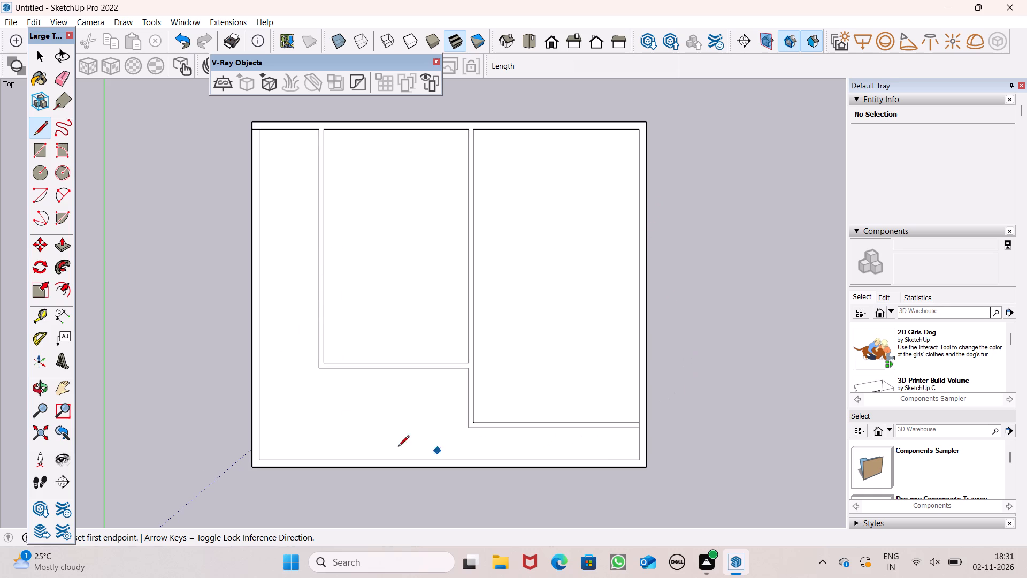
# Draw a 9" line extending the lowest interior wall's edge nearest the red axis across the outer wall to its outer edge.
pyautogui.scroll(13, 633, 429)
pyautogui.click(642, 425)
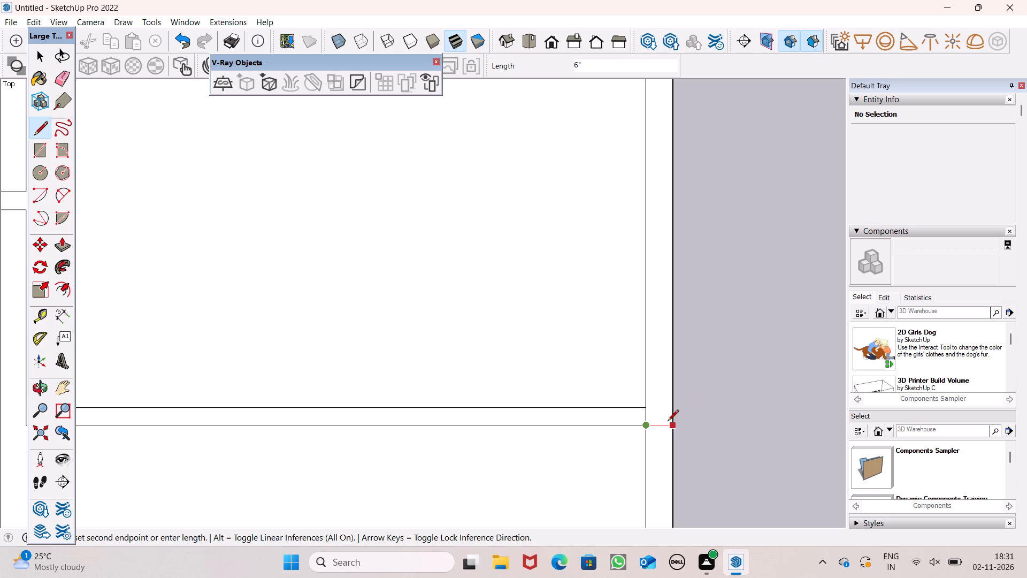
pyautogui.click(669, 427)
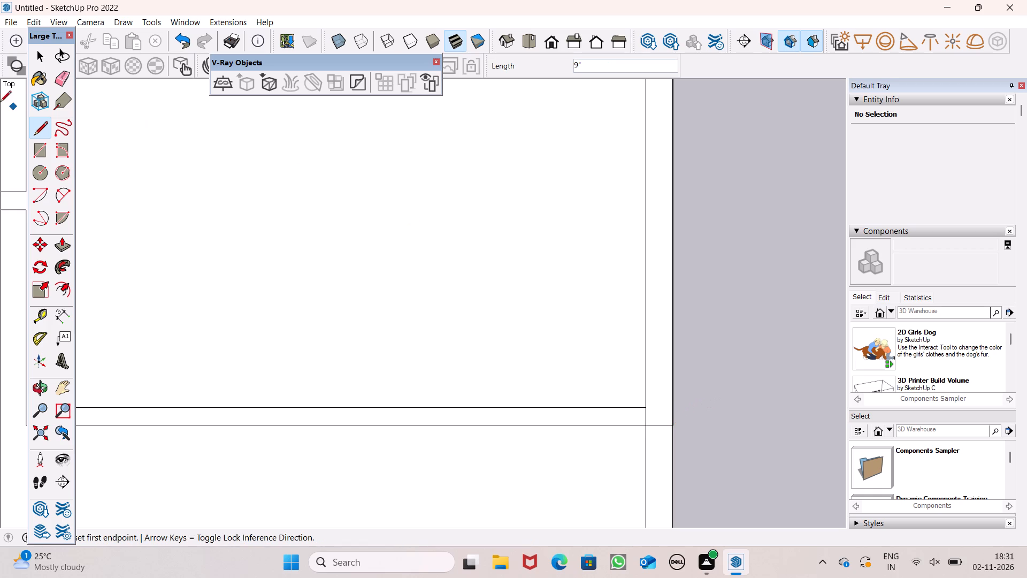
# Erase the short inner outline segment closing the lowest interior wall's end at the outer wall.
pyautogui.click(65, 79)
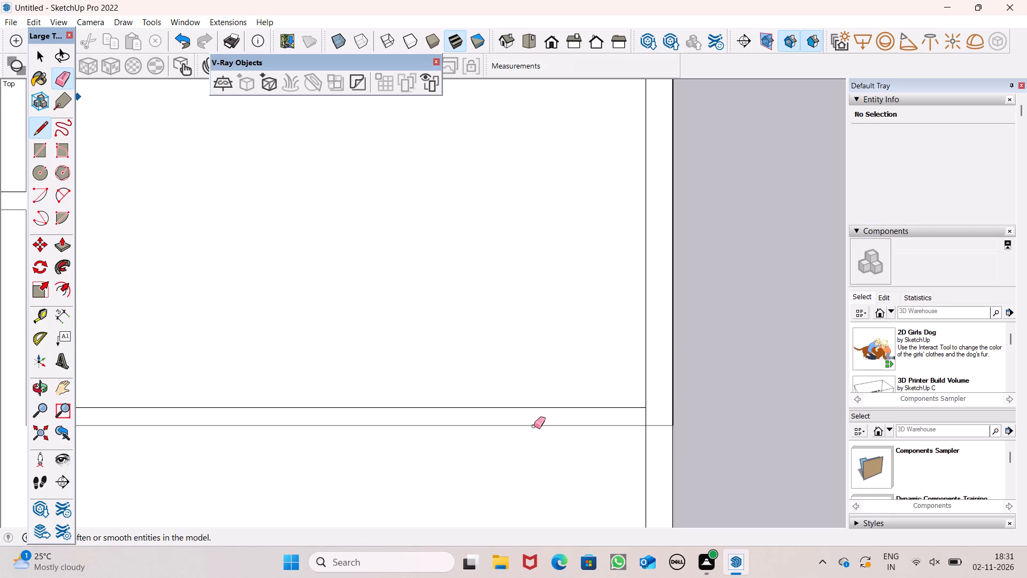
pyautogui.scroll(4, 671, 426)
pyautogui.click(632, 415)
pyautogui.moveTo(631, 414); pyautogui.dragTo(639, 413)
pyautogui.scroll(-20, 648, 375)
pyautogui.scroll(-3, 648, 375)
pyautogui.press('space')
# Examine the wall layout and its junctions with the outer wall from several angles.
pyautogui.scroll(1, 646, 469)
pyautogui.moveTo(646, 468); pyautogui.dragTo(648, 444, button='middle')
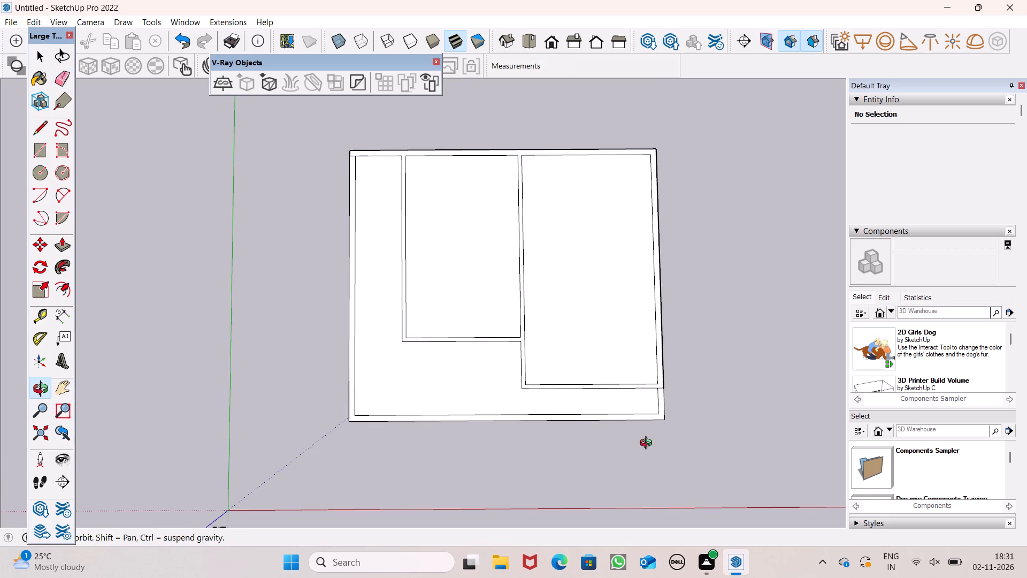
pyautogui.moveTo(648, 444); pyautogui.dragTo(653, 573, button='middle')
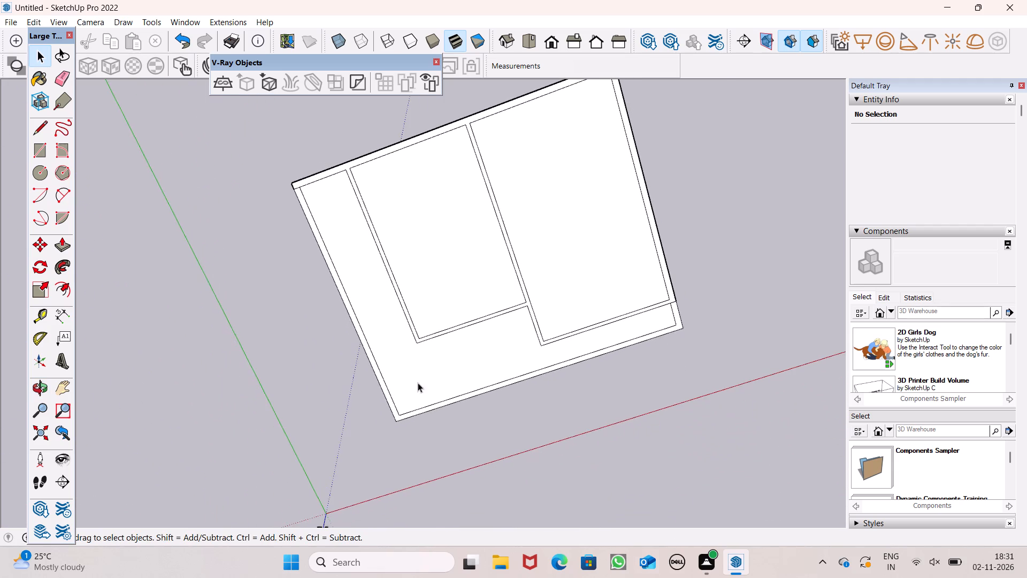
pyautogui.scroll(7, 397, 245)
pyautogui.scroll(-8, 300, 209)
pyautogui.scroll(9, 287, 280)
pyautogui.scroll(-5, 310, 241)
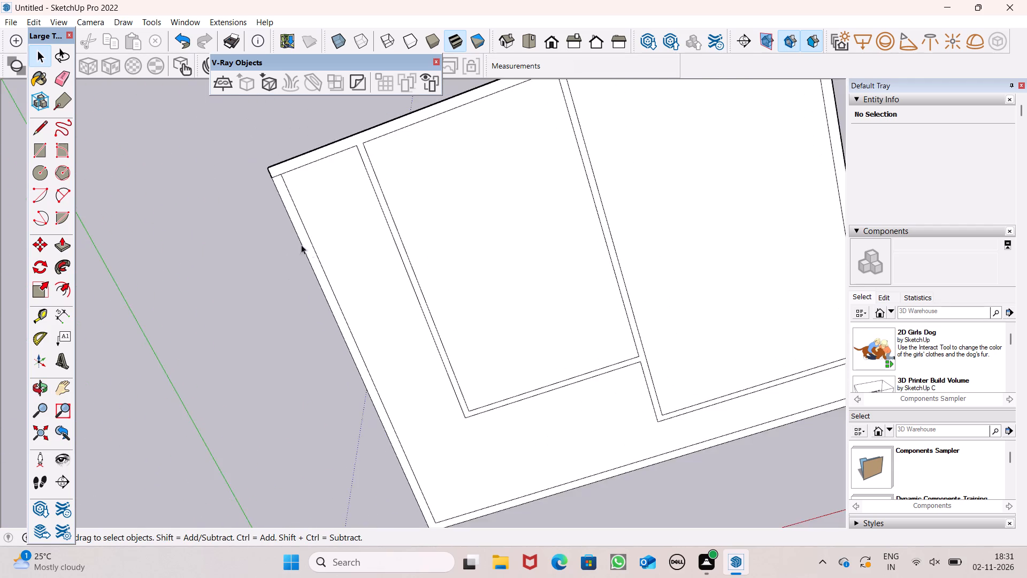
pyautogui.moveTo(262, 230); pyautogui.dragTo(325, 342, button='middle')
pyautogui.scroll(1, 325, 352)
pyautogui.moveTo(325, 342); pyautogui.dragTo(335, 217, button='middle')
pyautogui.scroll(1, 335, 217)
pyautogui.scroll(-5, 325, 207)
pyautogui.moveTo(376, 369); pyautogui.dragTo(381, 166, button='middle')
pyautogui.scroll(1, 380, 164)
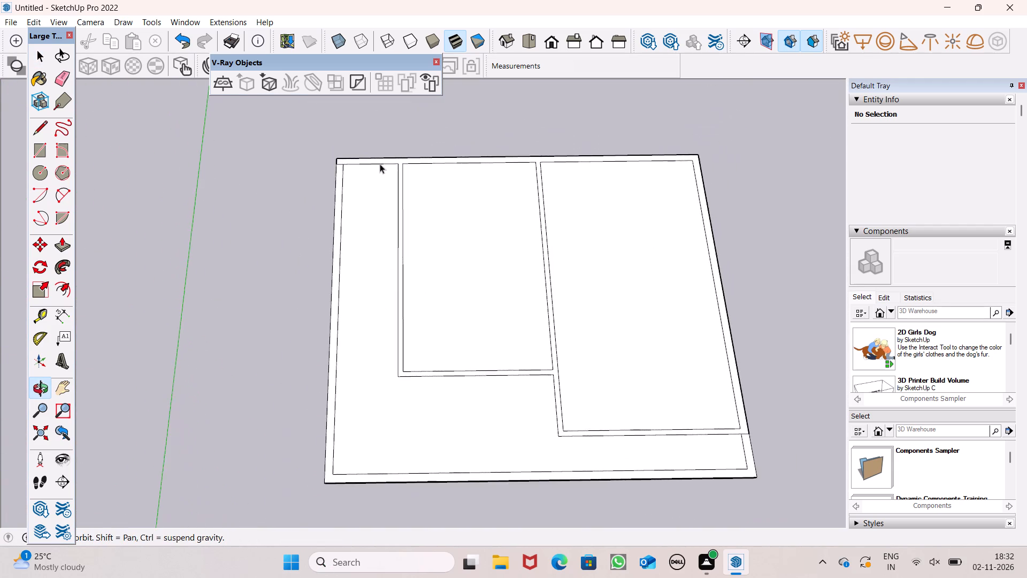
# Examine the wall outlines and the slab corner by the lowest interior wall from low and high angles.
pyautogui.scroll(-5, 350, 233)
pyautogui.moveTo(535, 326); pyautogui.dragTo(494, 196, button='middle')
pyautogui.scroll(4, 552, 374)
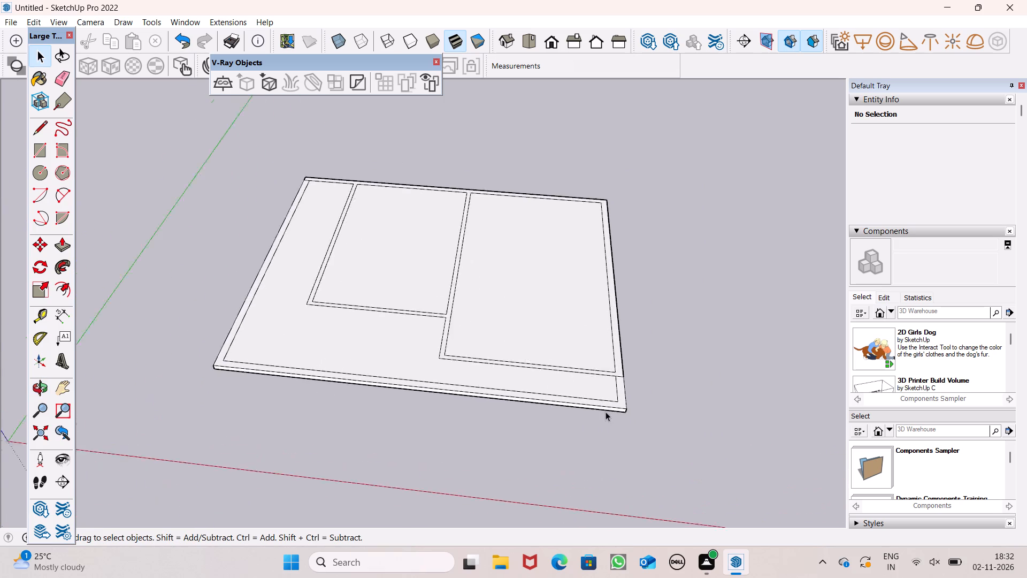
pyautogui.scroll(5, 606, 412)
pyautogui.moveTo(612, 384); pyautogui.dragTo(427, 226, button='middle')
pyautogui.scroll(1, 568, 334)
pyautogui.scroll(8, 463, 294)
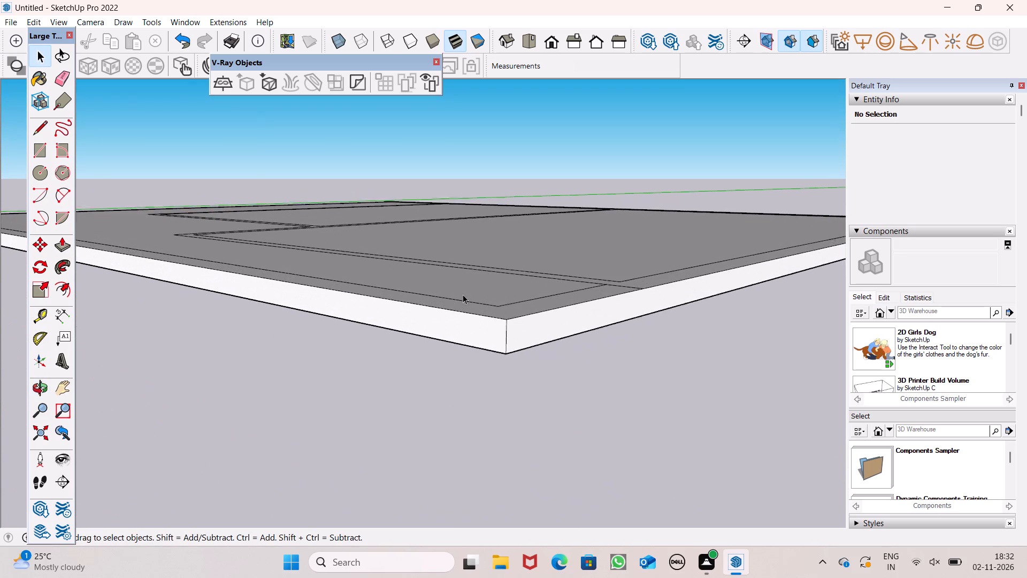
pyautogui.scroll(2, 463, 294)
pyautogui.moveTo(472, 320); pyautogui.dragTo(692, 435, button='middle')
pyautogui.scroll(-6, 666, 375)
pyautogui.scroll(-7, 738, 366)
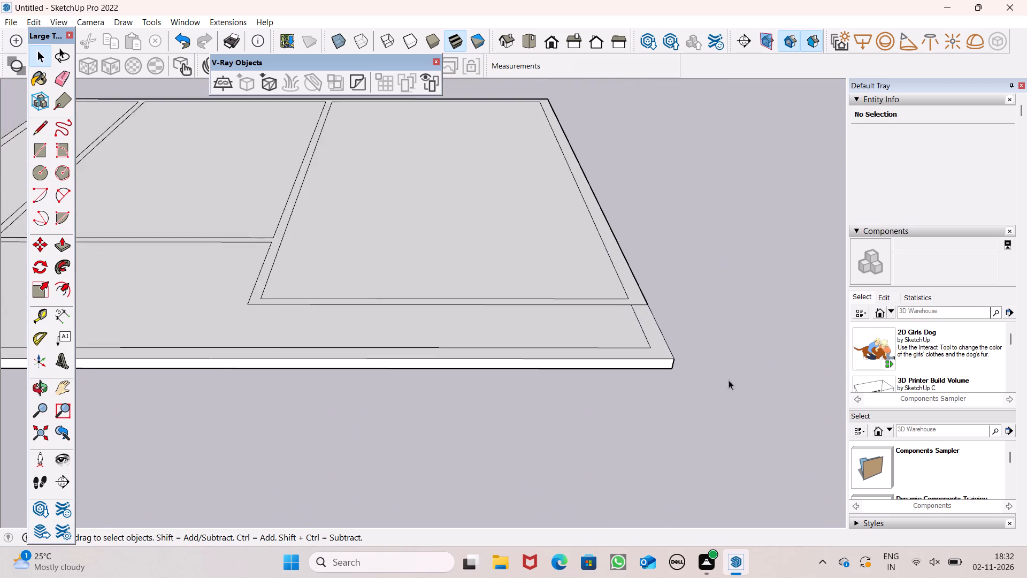
pyautogui.scroll(-6, 731, 409)
pyautogui.scroll(-6, 511, 253)
pyautogui.scroll(6, 271, 194)
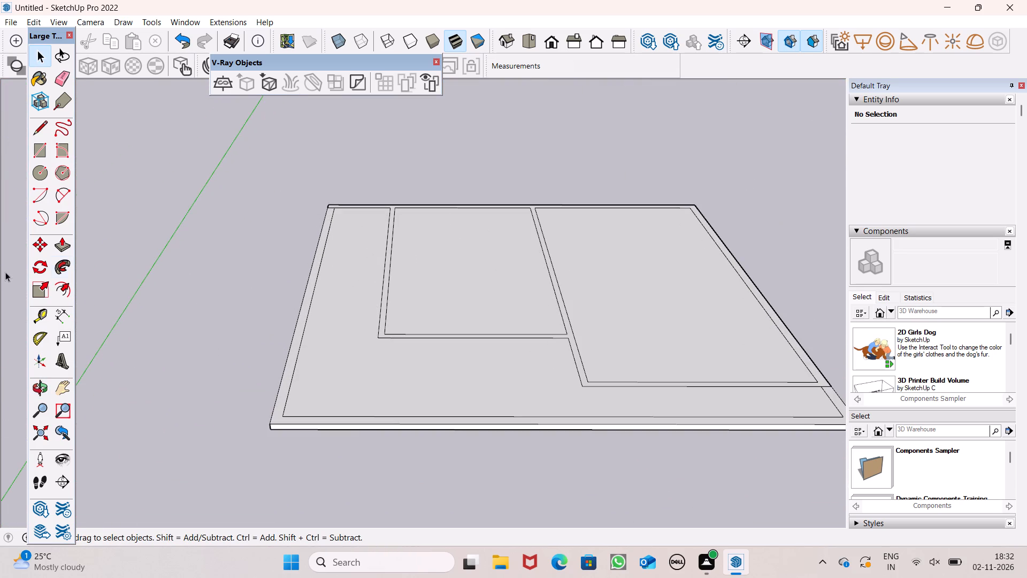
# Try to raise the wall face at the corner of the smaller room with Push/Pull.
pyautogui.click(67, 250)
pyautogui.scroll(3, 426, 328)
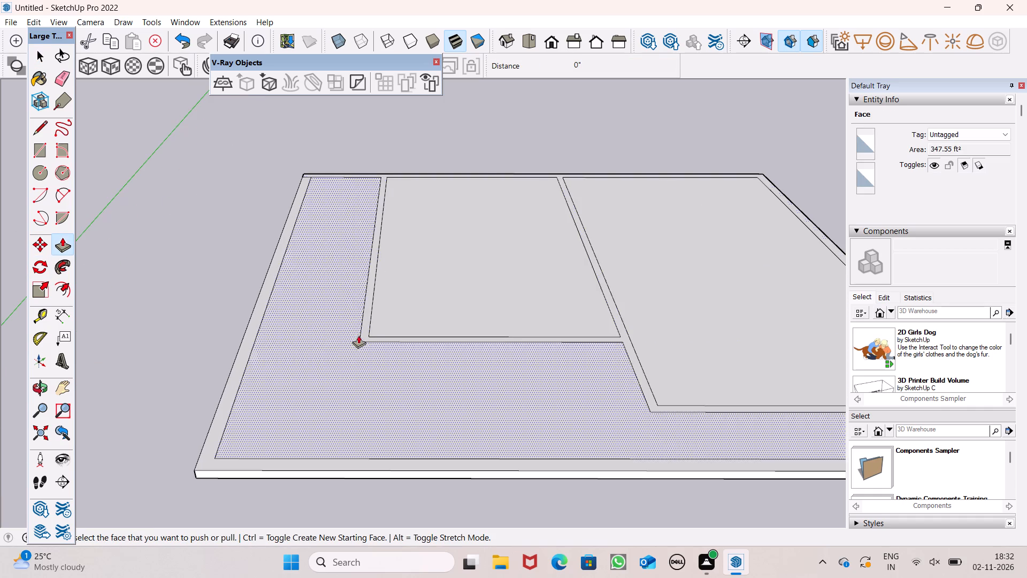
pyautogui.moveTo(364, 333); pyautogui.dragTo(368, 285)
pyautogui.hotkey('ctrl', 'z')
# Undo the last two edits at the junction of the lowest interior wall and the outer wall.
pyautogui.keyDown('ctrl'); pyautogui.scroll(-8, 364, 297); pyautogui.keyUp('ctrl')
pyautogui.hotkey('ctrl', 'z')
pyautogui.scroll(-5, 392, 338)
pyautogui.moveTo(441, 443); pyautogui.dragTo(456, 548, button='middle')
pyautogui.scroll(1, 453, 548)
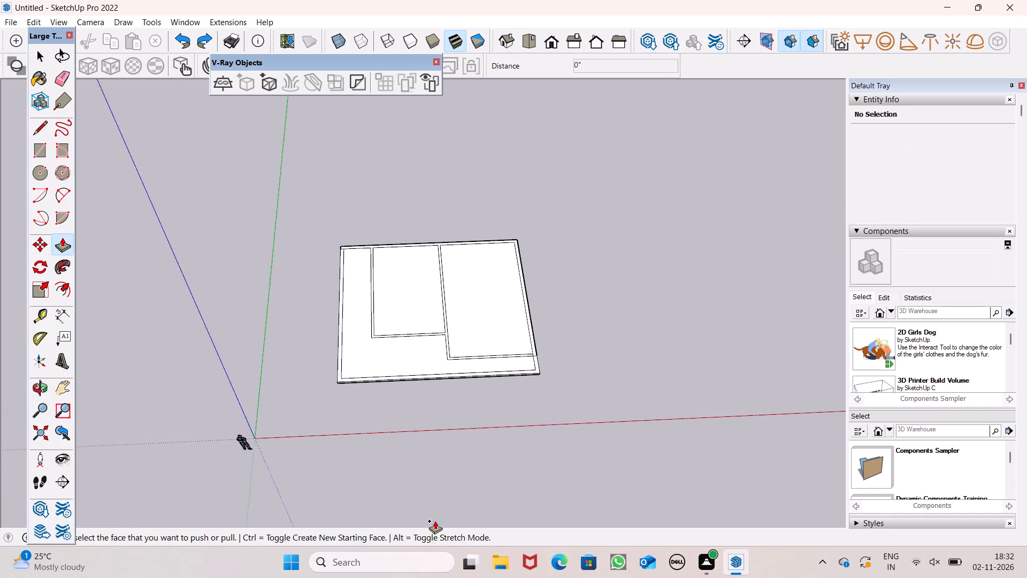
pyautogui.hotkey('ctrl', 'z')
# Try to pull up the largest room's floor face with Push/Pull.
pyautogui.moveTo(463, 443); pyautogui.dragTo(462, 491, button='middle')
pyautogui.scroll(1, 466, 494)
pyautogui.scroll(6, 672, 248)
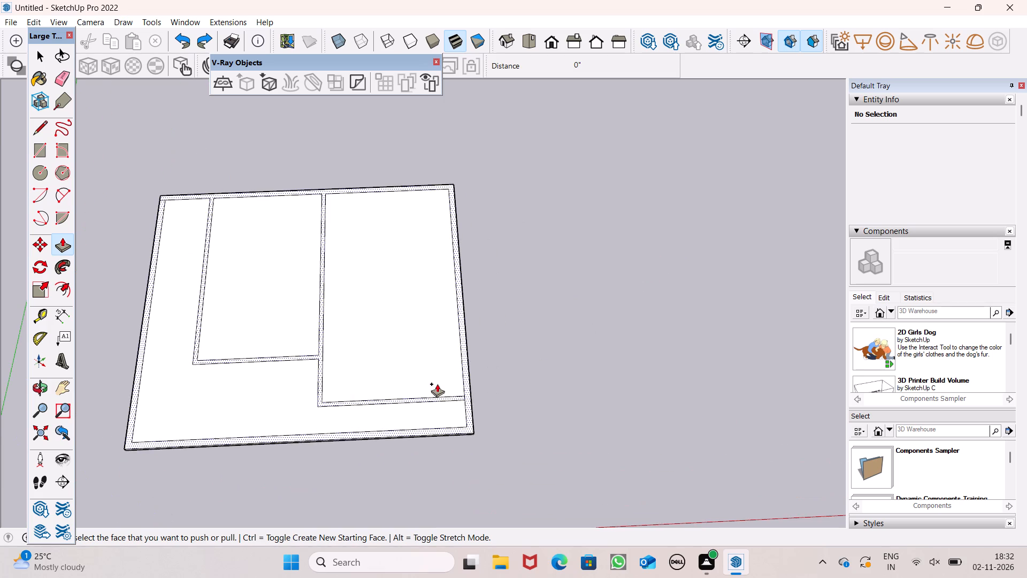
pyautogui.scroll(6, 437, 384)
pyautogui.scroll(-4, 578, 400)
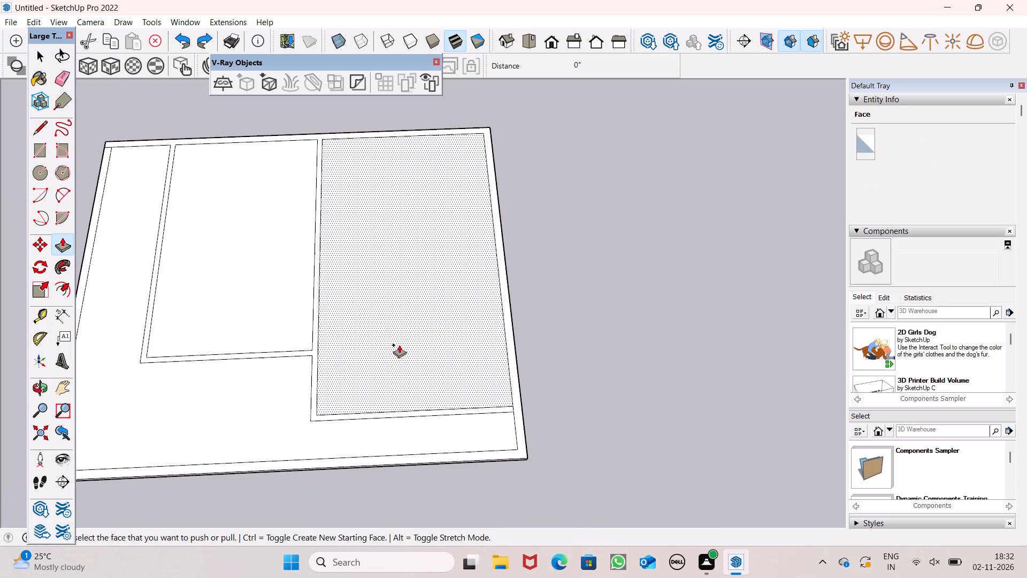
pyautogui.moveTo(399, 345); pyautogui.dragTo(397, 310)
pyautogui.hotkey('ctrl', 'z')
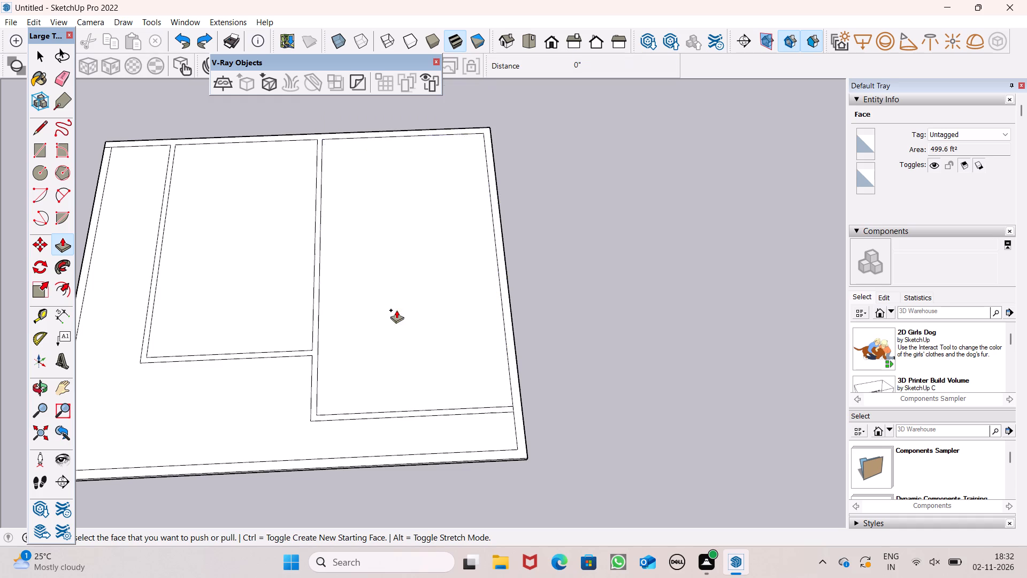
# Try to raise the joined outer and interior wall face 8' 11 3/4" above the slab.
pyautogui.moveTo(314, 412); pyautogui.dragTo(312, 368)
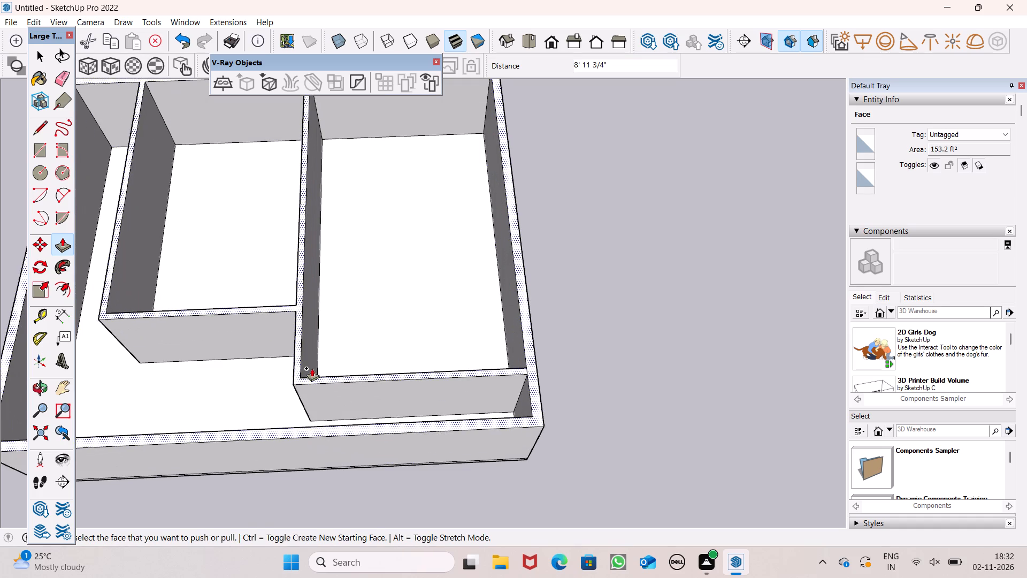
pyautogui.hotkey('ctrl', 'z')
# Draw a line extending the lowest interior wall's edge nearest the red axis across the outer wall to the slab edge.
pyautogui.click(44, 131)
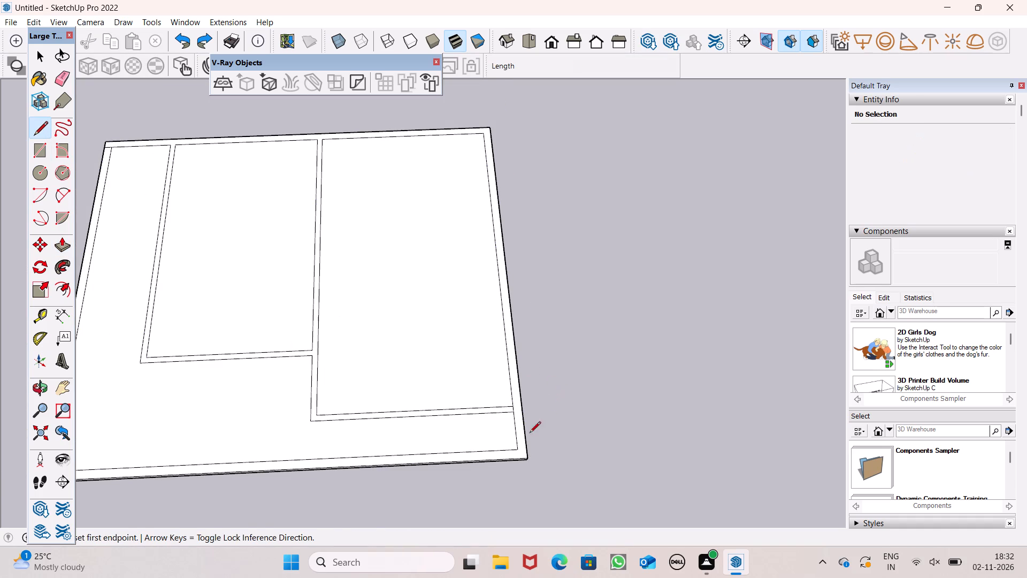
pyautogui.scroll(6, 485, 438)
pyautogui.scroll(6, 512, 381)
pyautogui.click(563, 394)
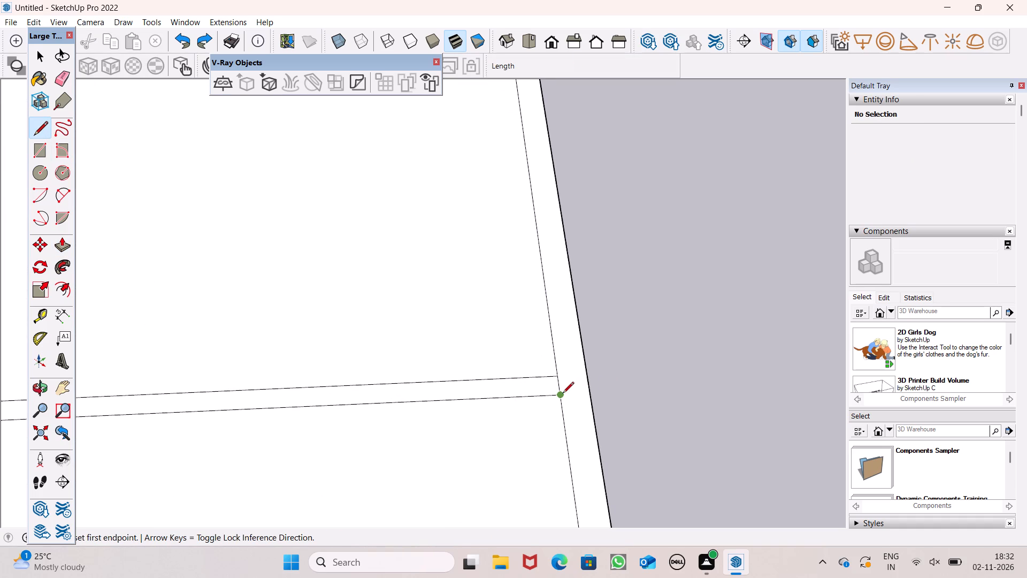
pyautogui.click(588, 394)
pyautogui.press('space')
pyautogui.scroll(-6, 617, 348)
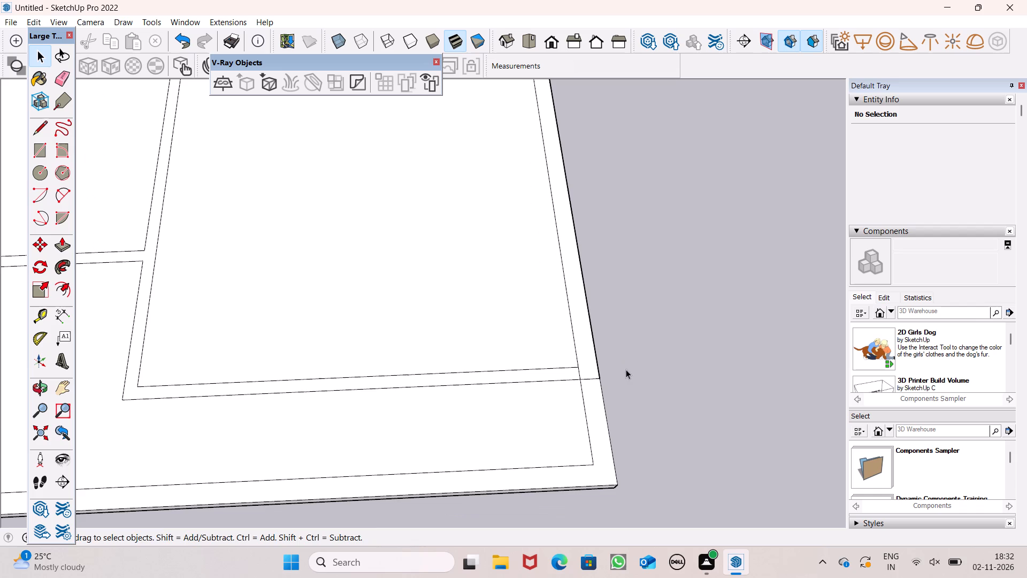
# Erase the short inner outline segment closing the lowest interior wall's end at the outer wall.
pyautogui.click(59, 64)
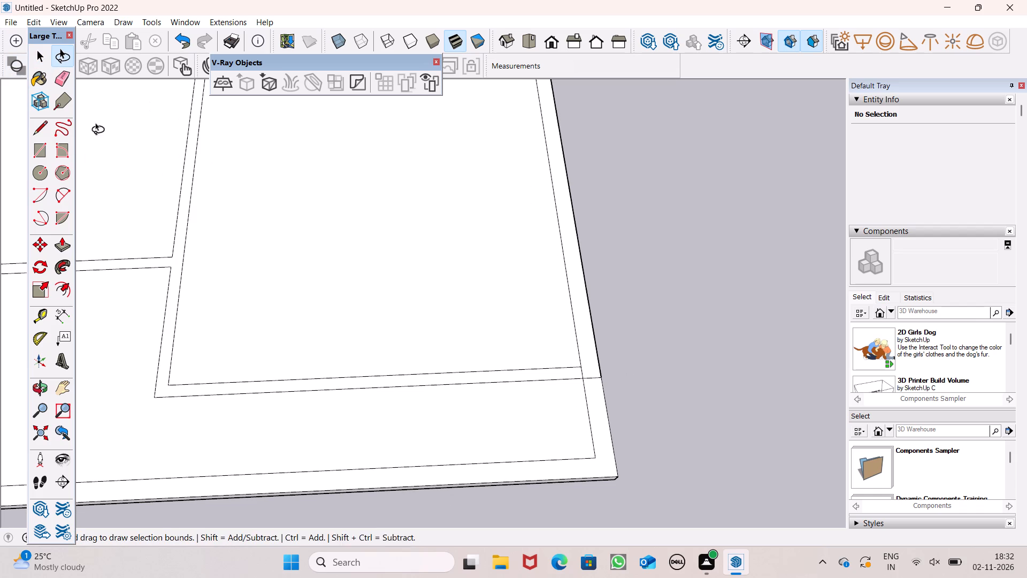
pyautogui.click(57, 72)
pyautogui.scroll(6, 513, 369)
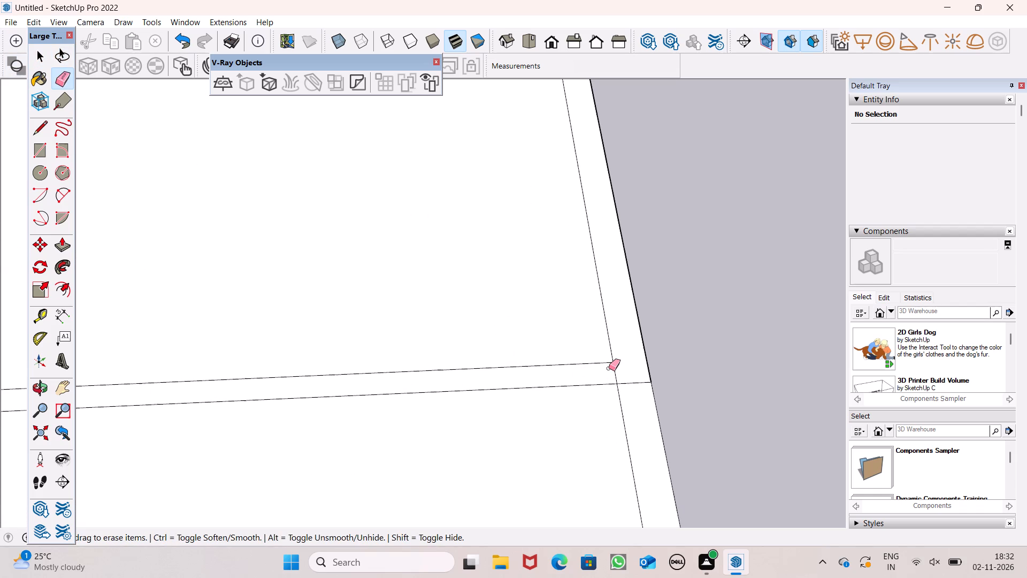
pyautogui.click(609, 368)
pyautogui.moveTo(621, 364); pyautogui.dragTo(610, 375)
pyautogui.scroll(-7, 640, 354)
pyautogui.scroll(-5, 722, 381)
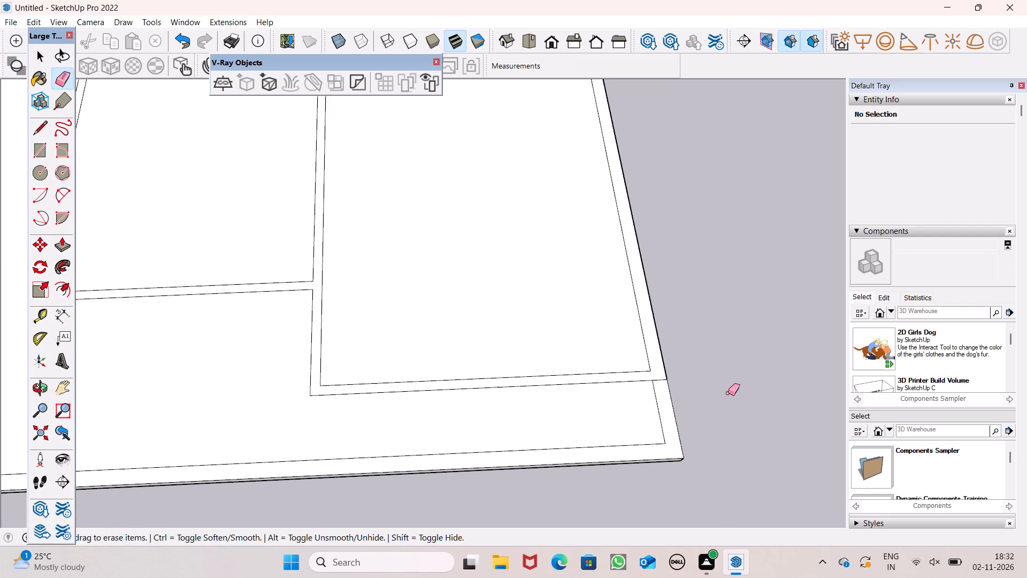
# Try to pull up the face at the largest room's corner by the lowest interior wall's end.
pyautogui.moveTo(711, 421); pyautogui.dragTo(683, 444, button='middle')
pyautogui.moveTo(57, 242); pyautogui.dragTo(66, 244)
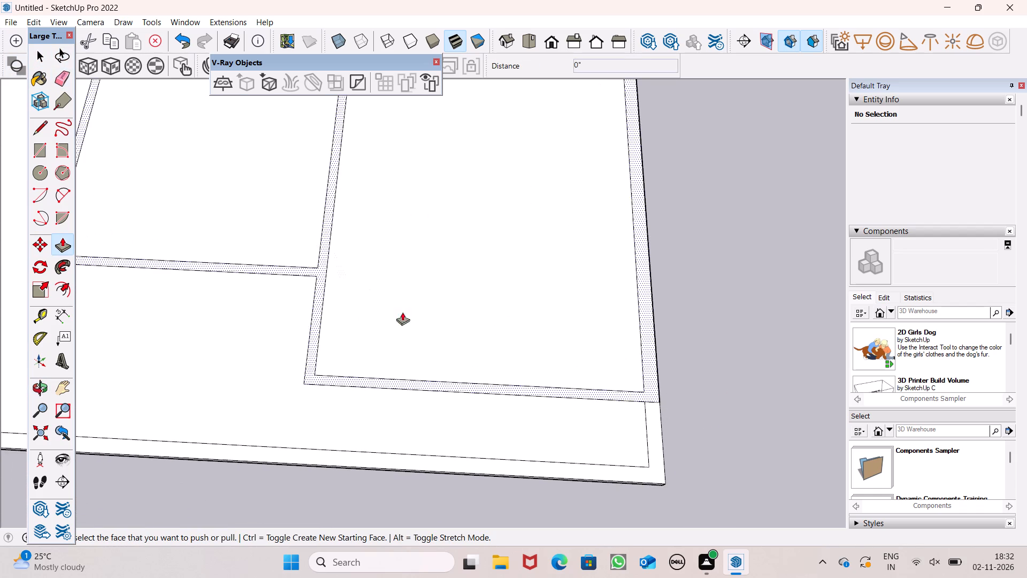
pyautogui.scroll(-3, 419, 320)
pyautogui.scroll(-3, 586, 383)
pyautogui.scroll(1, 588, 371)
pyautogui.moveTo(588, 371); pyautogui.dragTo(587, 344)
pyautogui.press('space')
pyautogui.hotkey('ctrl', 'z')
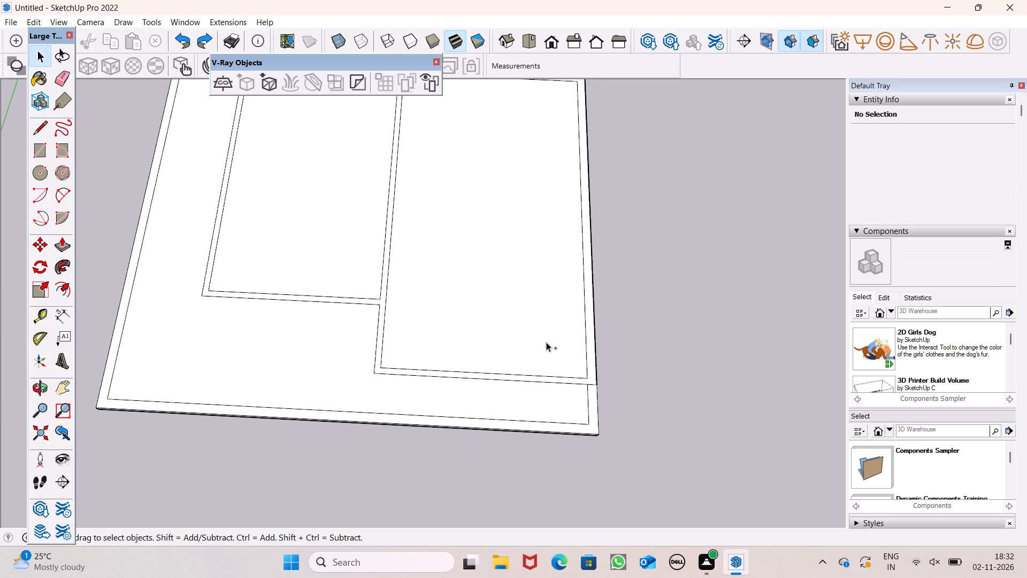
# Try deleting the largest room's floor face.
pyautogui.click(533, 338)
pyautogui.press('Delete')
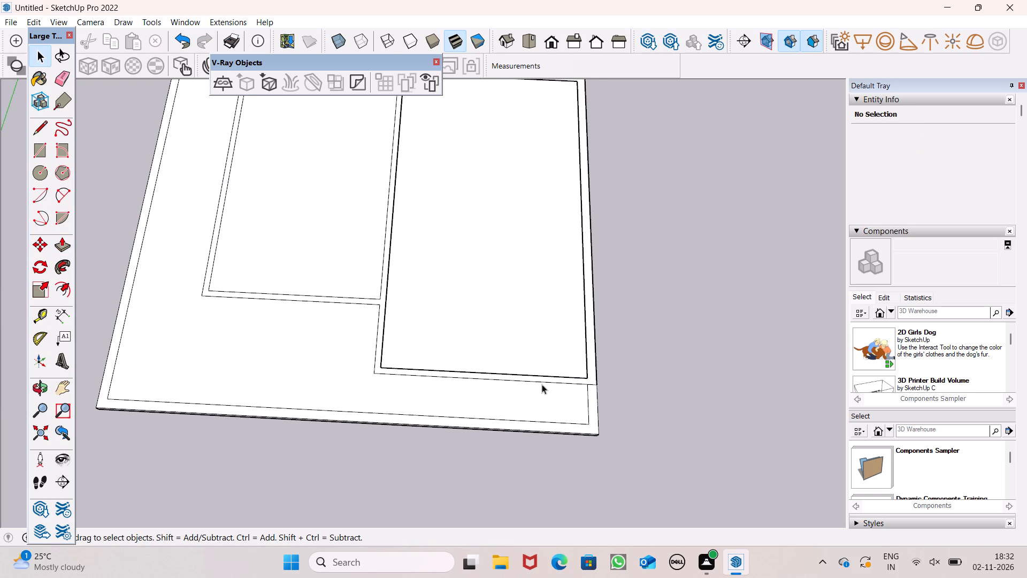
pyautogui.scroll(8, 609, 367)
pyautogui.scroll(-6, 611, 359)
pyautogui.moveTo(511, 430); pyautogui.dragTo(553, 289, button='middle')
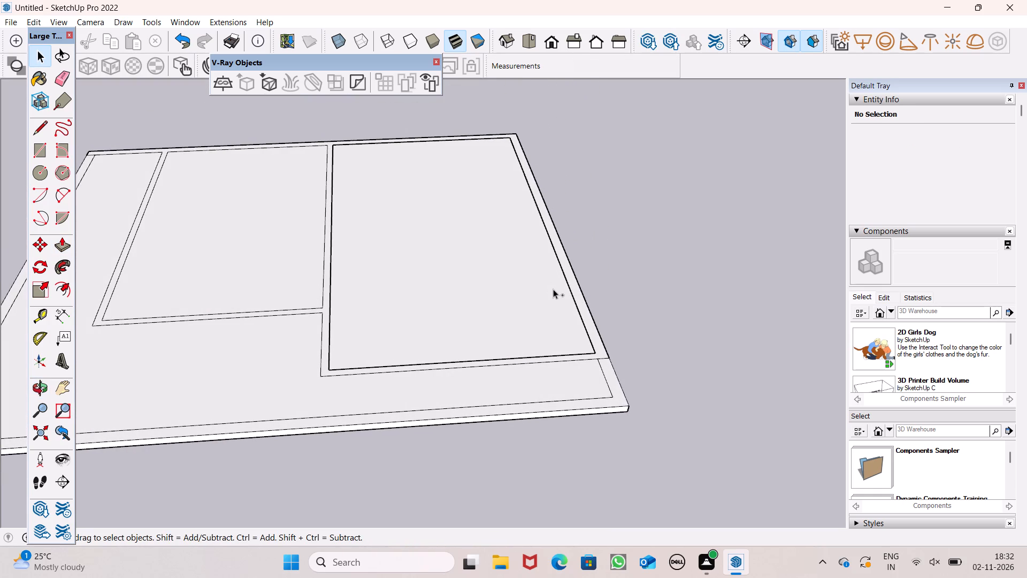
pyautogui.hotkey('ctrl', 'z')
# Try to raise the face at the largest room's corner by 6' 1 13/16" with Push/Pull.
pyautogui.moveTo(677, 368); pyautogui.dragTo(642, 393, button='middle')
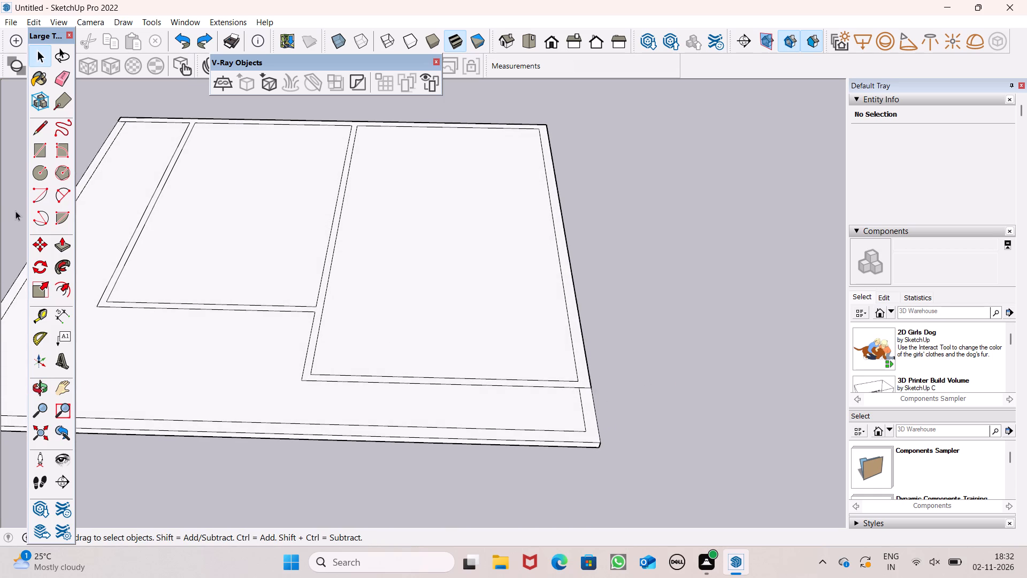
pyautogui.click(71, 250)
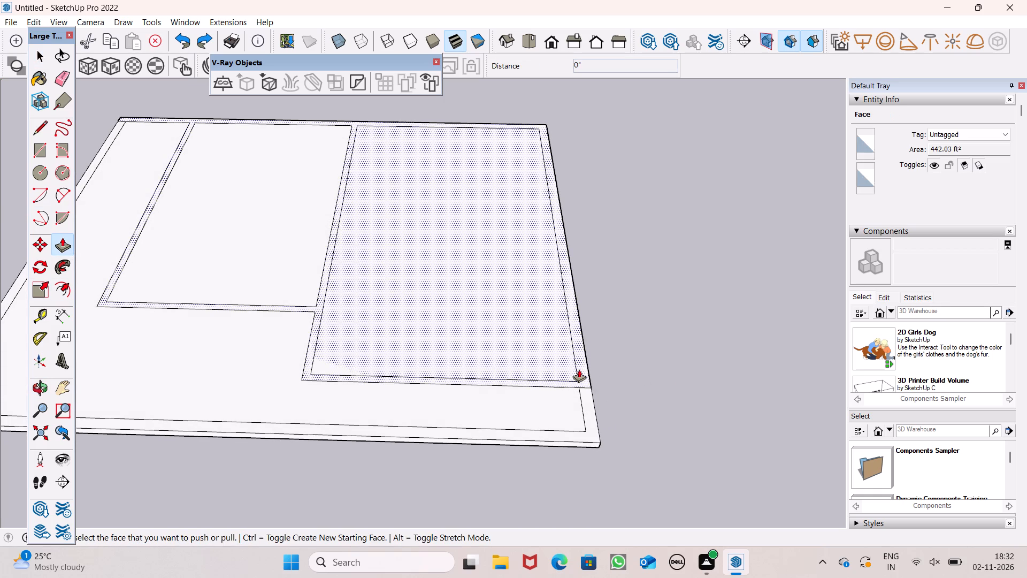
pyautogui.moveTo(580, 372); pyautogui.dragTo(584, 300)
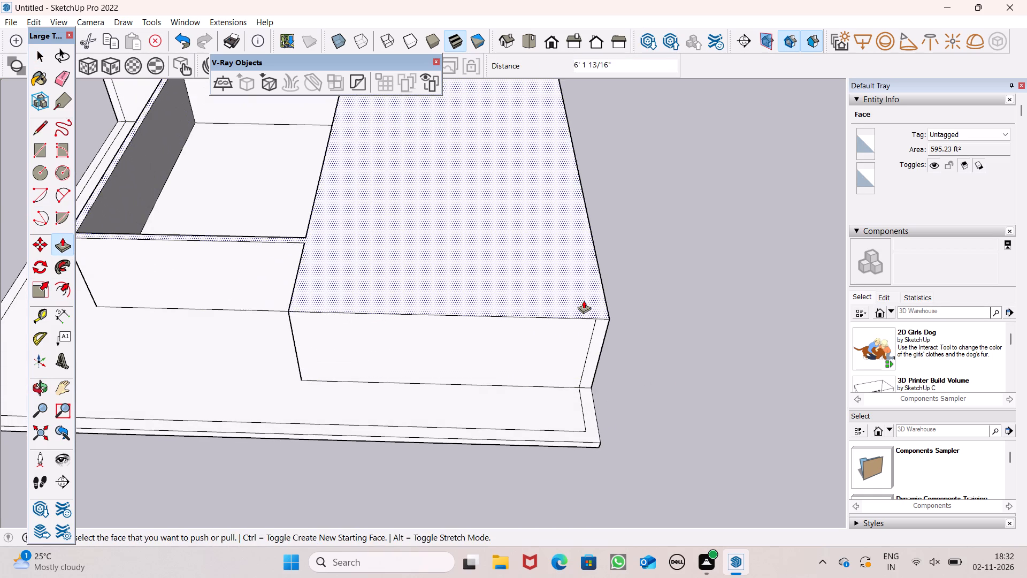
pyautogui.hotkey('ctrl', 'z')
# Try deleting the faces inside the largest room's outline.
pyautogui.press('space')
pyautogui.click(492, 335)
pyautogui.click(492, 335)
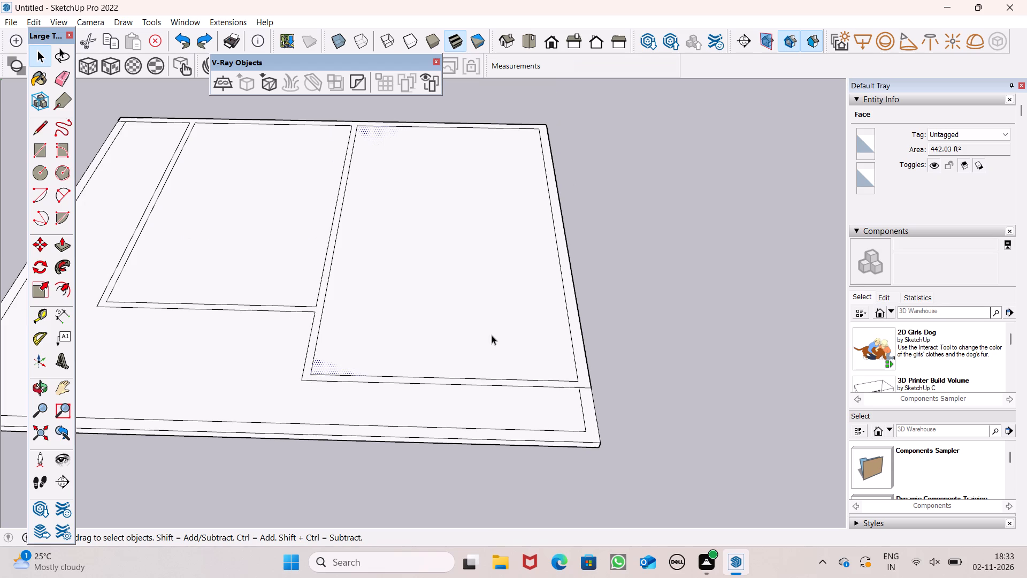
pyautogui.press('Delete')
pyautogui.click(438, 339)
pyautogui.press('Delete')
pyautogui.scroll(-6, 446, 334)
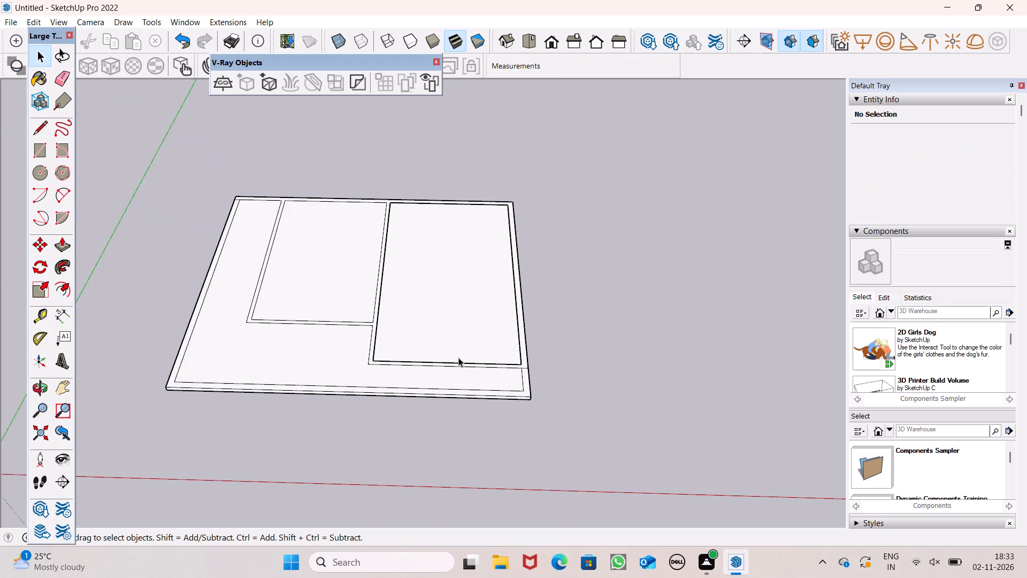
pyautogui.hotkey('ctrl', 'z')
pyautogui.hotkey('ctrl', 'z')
# Undo the earlier edits back to the layout where the middle interior wall's lines still run to the outer edge nearest the red axis.
pyautogui.press('z')
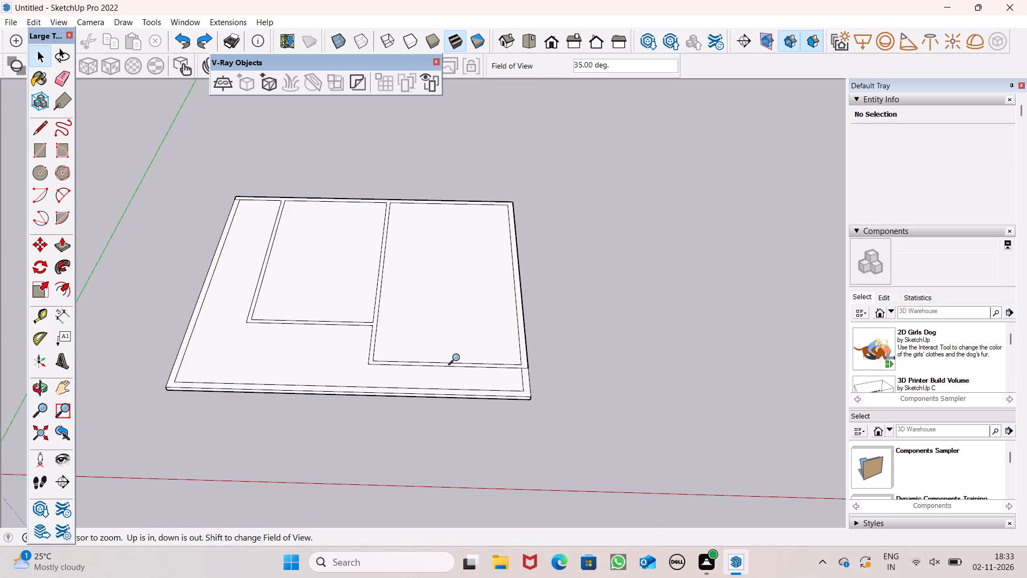
pyautogui.hotkey('ctrl', 'z')
pyautogui.hotkey('ctrl', 'z')
pyautogui.hotkey('ctrl', 'z')
pyautogui.hotkey('ctrl', 'z')
pyautogui.hotkey('ctrl', 'z')
pyautogui.hotkey('ctrl', 'z')
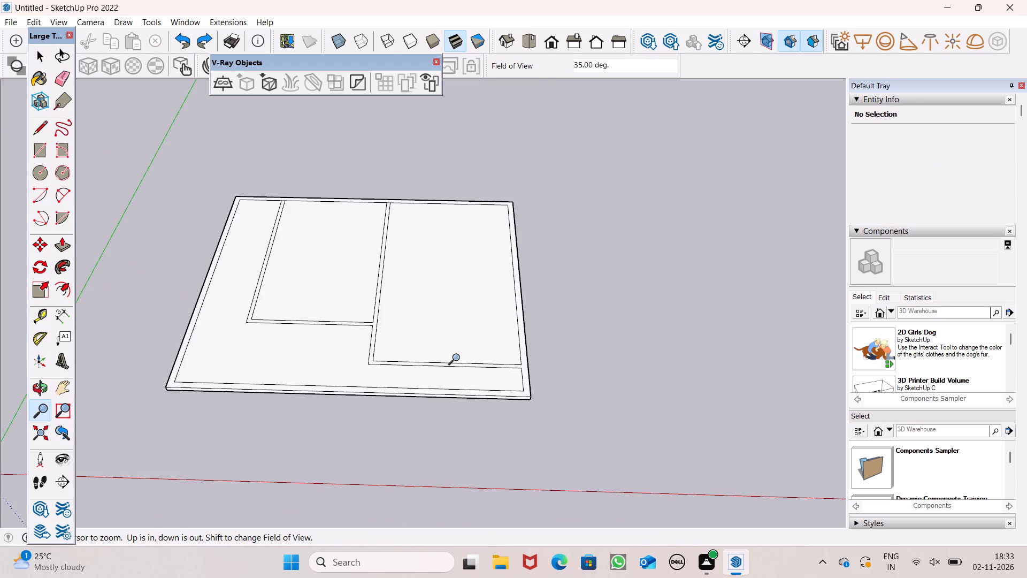
pyautogui.hotkey('ctrl', 'z')
pyautogui.hotkey('ctrl', 'z')
pyautogui.hotkey('ctrl', 'z')
pyautogui.keyDown('ctrl'); pyautogui.scroll(-4, 467, 353); pyautogui.keyUp('ctrl')
pyautogui.hotkey('ctrl', 'z')
# Erase the short inner outline segments closing the two parallel interior walls' ends at the outer wall farthest from the red axis.
pyautogui.moveTo(526, 363); pyautogui.dragTo(537, 423, button='middle')
pyautogui.scroll(8, 462, 321)
pyautogui.scroll(-4, 502, 232)
pyautogui.moveTo(569, 317); pyautogui.dragTo(578, 415, button='middle')
pyautogui.scroll(1, 560, 386)
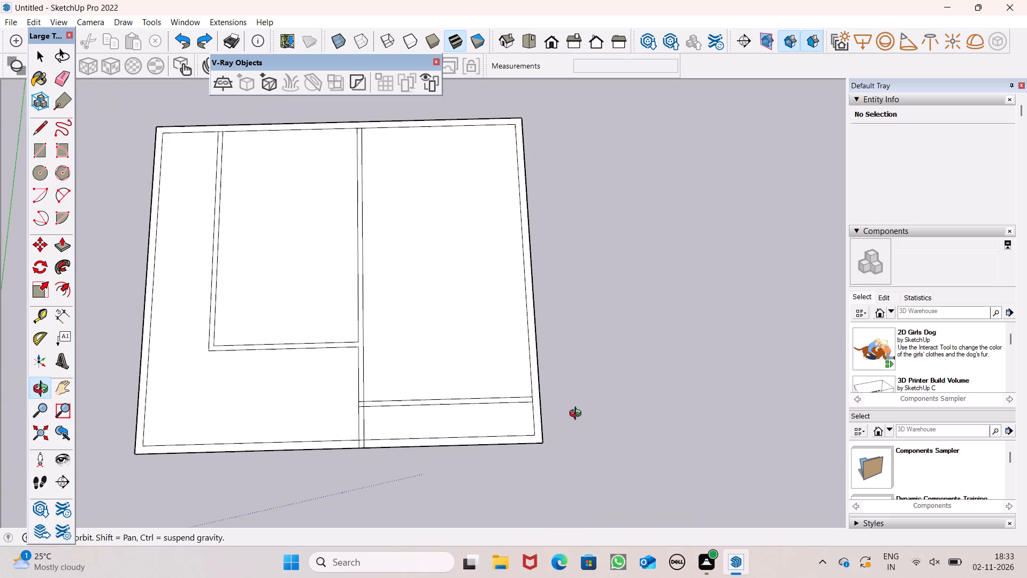
pyautogui.moveTo(578, 415); pyautogui.dragTo(573, 422, button='middle')
pyautogui.scroll(1, 578, 415)
pyautogui.click(66, 72)
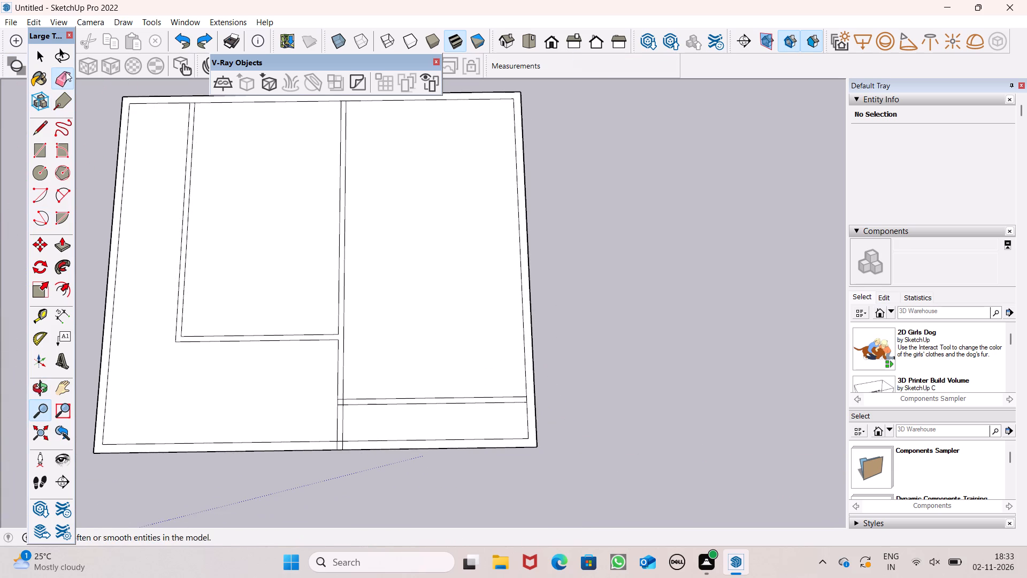
pyautogui.scroll(7, 179, 131)
pyautogui.scroll(-7, 195, 167)
pyautogui.scroll(6, 221, 113)
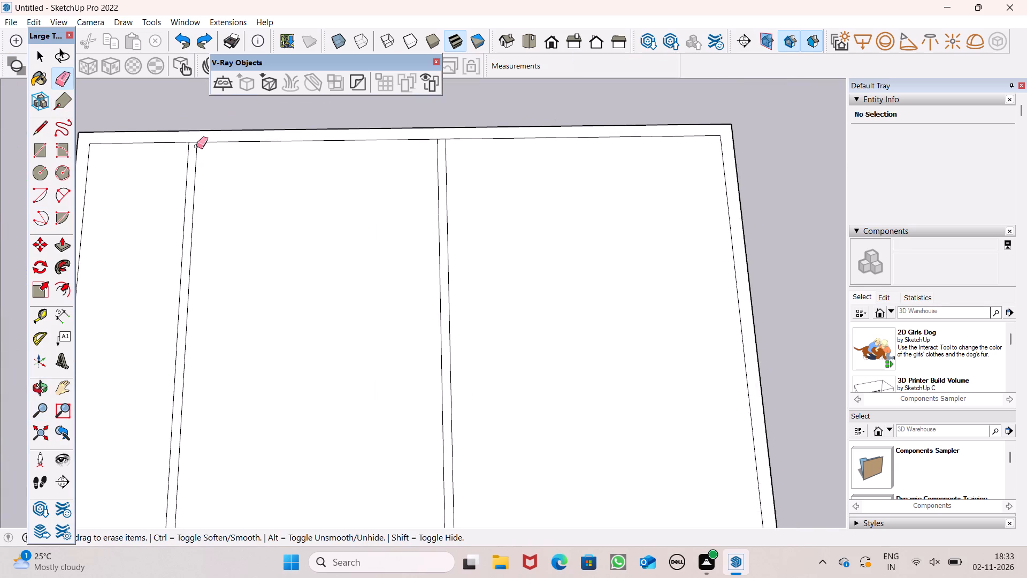
pyautogui.scroll(6, 196, 146)
pyautogui.click(189, 140)
pyautogui.scroll(-6, 206, 187)
pyautogui.scroll(5, 472, 169)
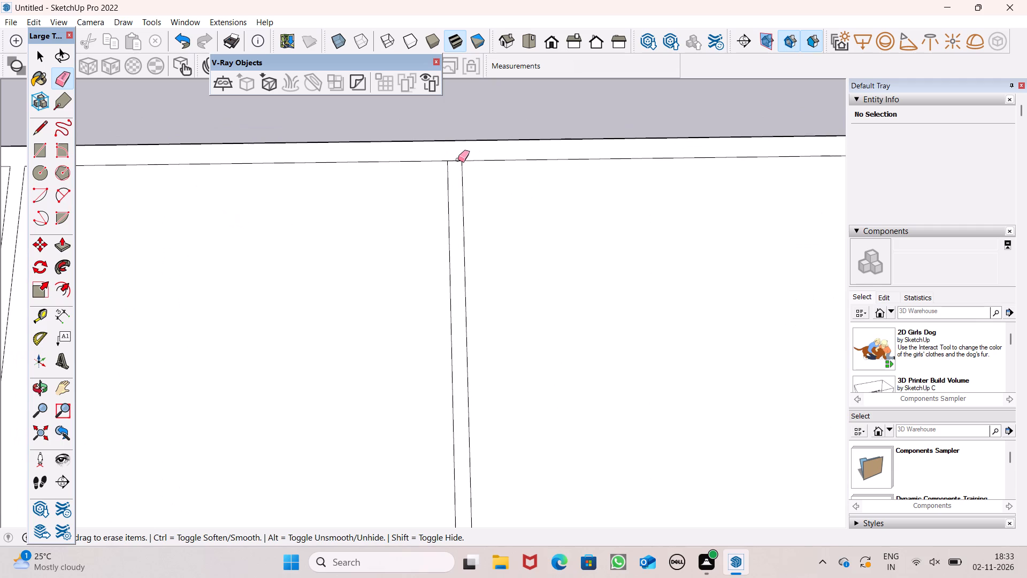
pyautogui.click(458, 159)
# Draw a 9" line from the inner outline's corner beside the narrow space across the outer wall to its outer edge.
pyautogui.scroll(-7, 522, 123)
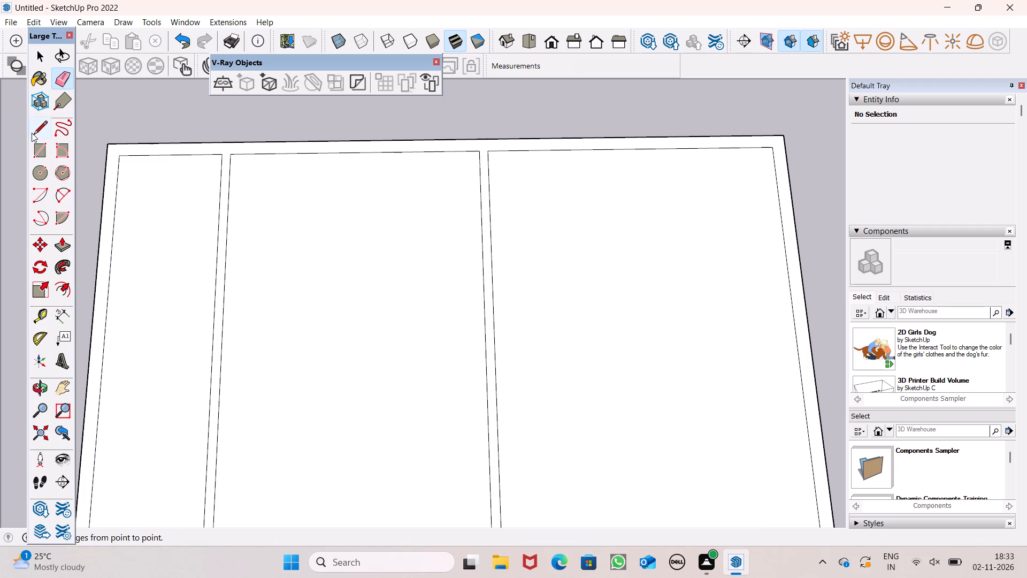
pyautogui.moveTo(32, 133); pyautogui.dragTo(37, 133)
pyautogui.scroll(-3, 265, 136)
pyautogui.scroll(13, 141, 134)
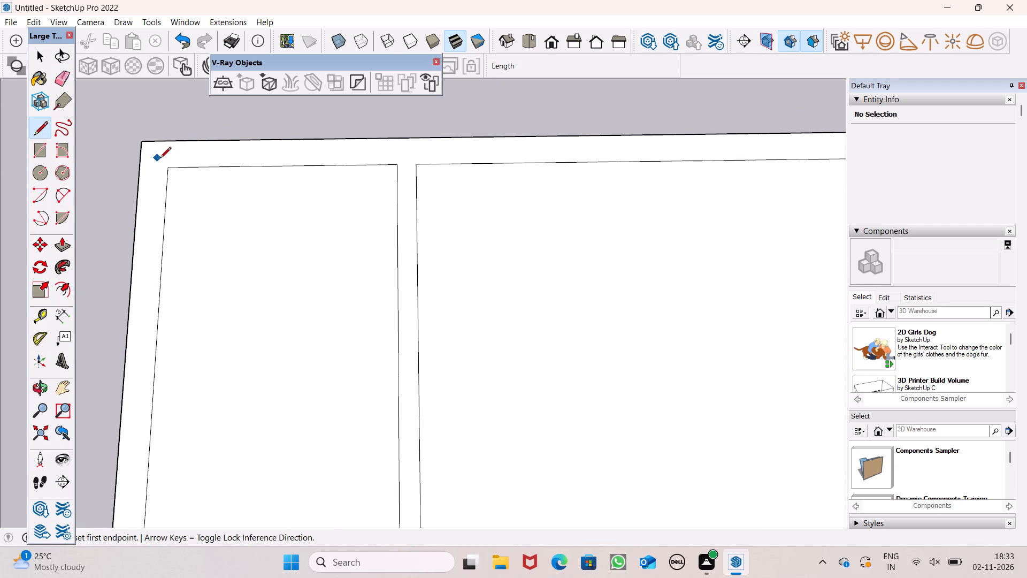
pyautogui.click(169, 166)
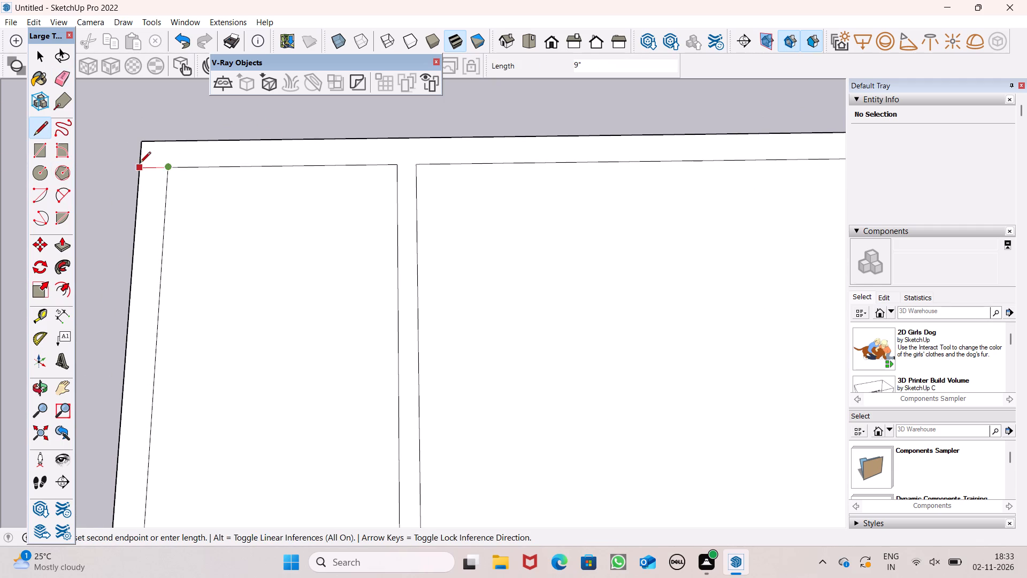
pyautogui.click(140, 164)
# Draw a line extending the cross wall's edge nearest the red axis from the inner outline across the outer wall to its outer edge.
pyautogui.scroll(-13, 127, 103)
pyautogui.scroll(-7, 320, 173)
pyautogui.scroll(-5, 149, 183)
pyautogui.scroll(8, 434, 333)
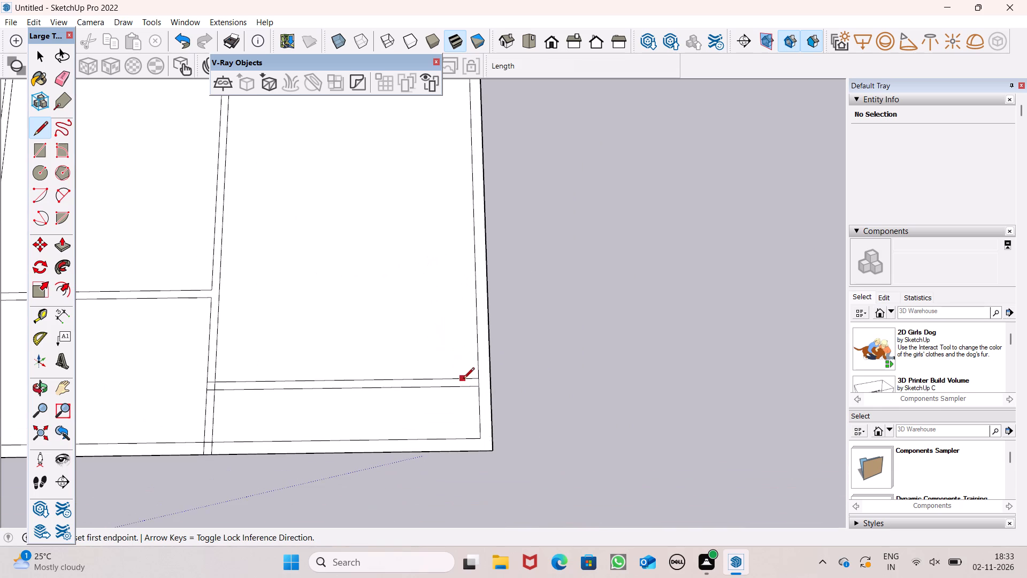
pyautogui.scroll(5, 465, 382)
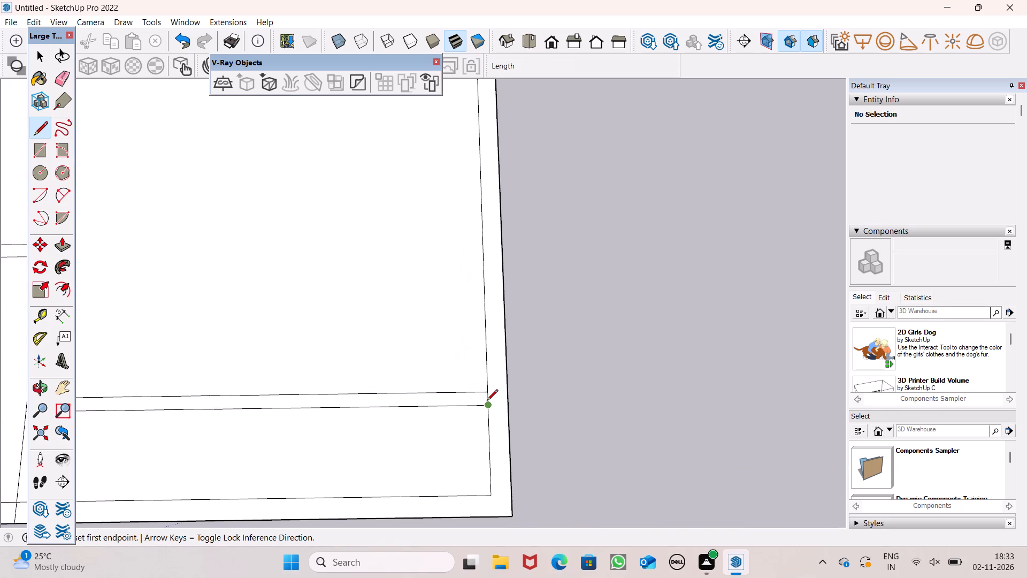
pyautogui.click(487, 402)
pyautogui.scroll(4, 496, 409)
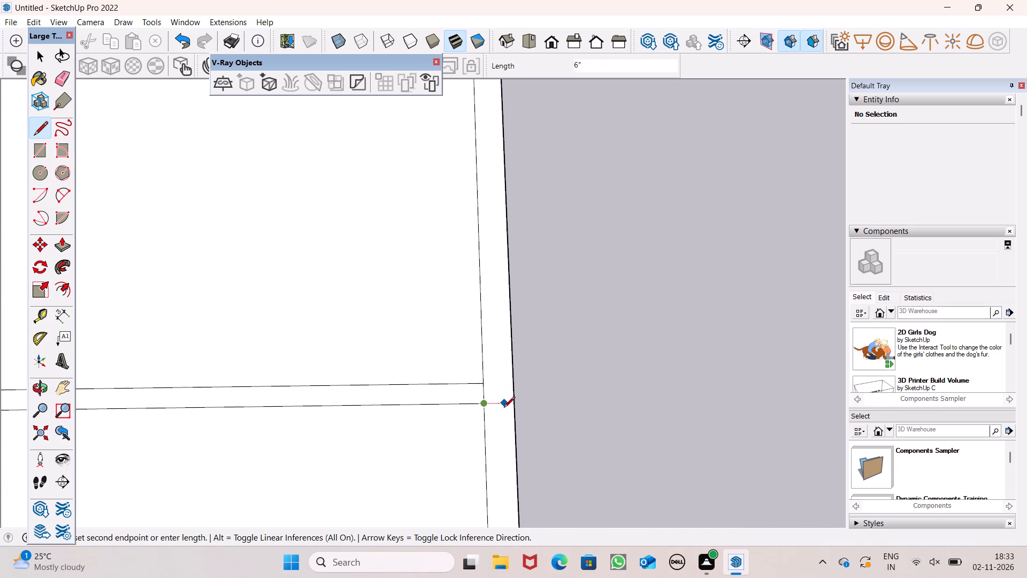
pyautogui.click(512, 408)
pyautogui.scroll(-13, 533, 325)
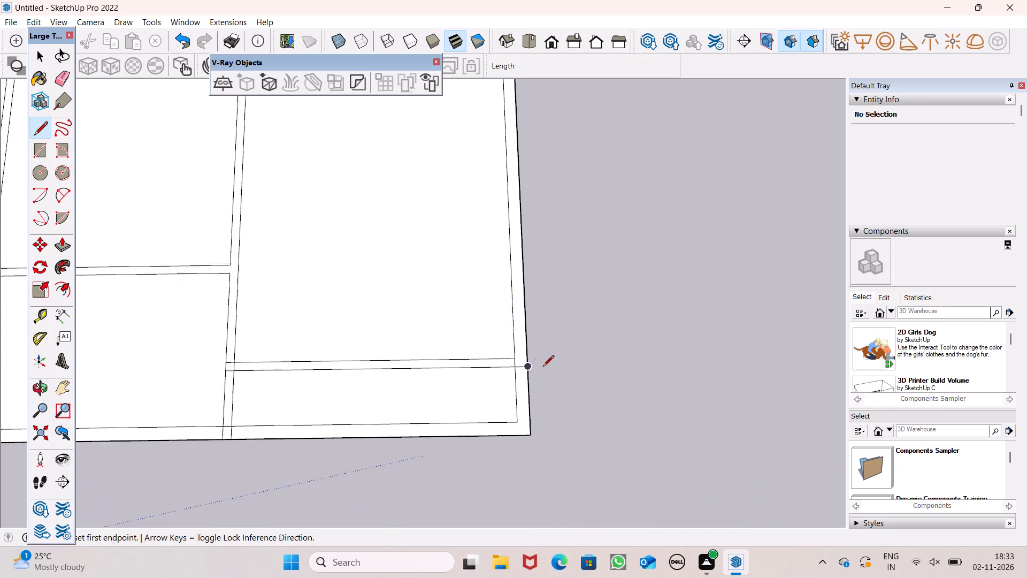
# Erase the middle interior wall's two parallel lines between the cross wall and the outer wall nearest the red axis.
pyautogui.scroll(-3, 543, 367)
pyautogui.scroll(-4, 544, 412)
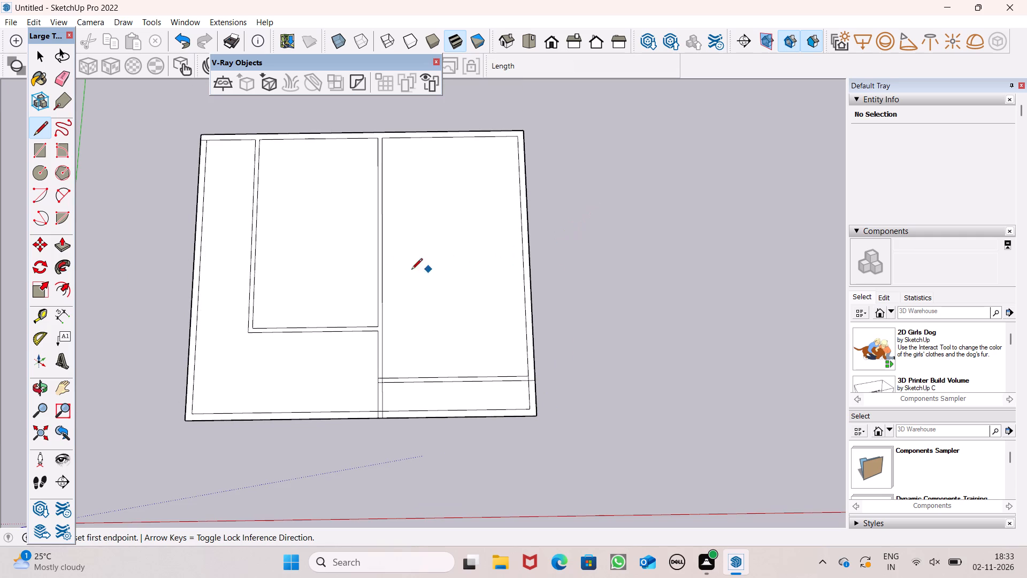
pyautogui.scroll(6, 213, 127)
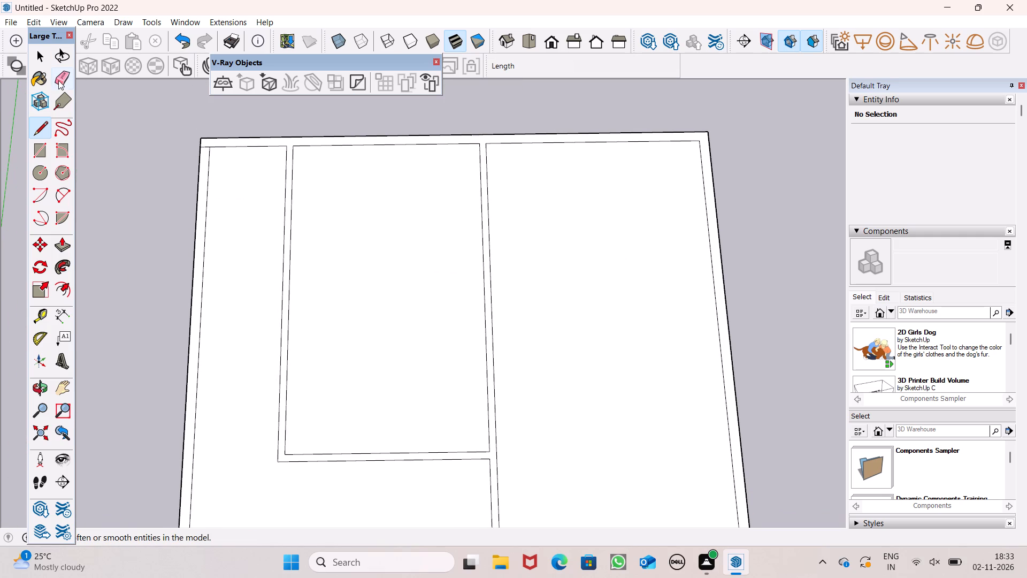
pyautogui.click(63, 79)
pyautogui.scroll(-7, 333, 118)
pyautogui.scroll(6, 434, 368)
pyautogui.click(422, 376)
pyautogui.click(424, 369)
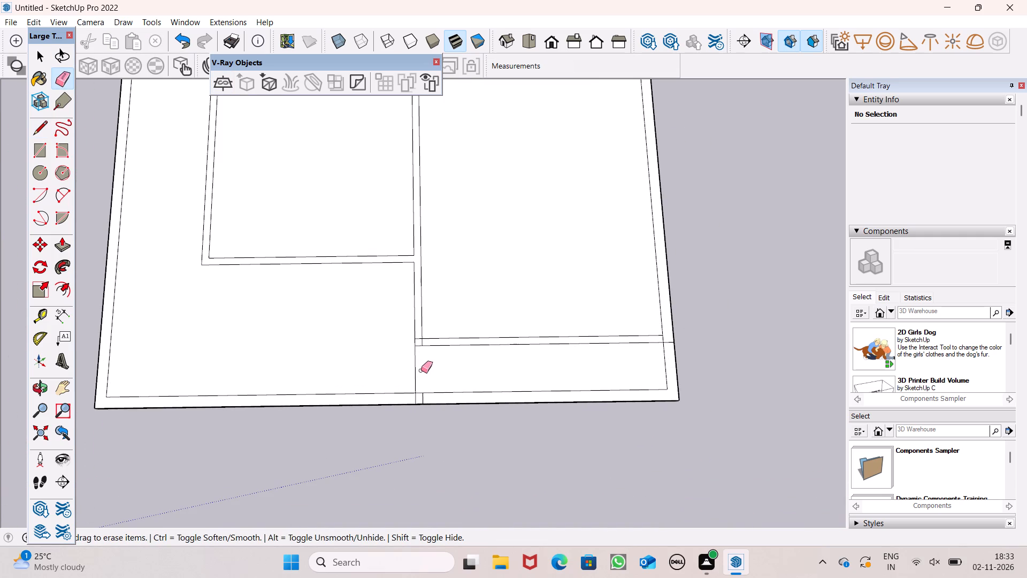
pyautogui.doubleClick(417, 369)
pyautogui.scroll(5, 424, 338)
pyautogui.moveTo(413, 359); pyautogui.dragTo(411, 364)
# Erase the short overlapping segments inside the corner where the middle wall meets the cross wall.
pyautogui.scroll(3, 425, 343)
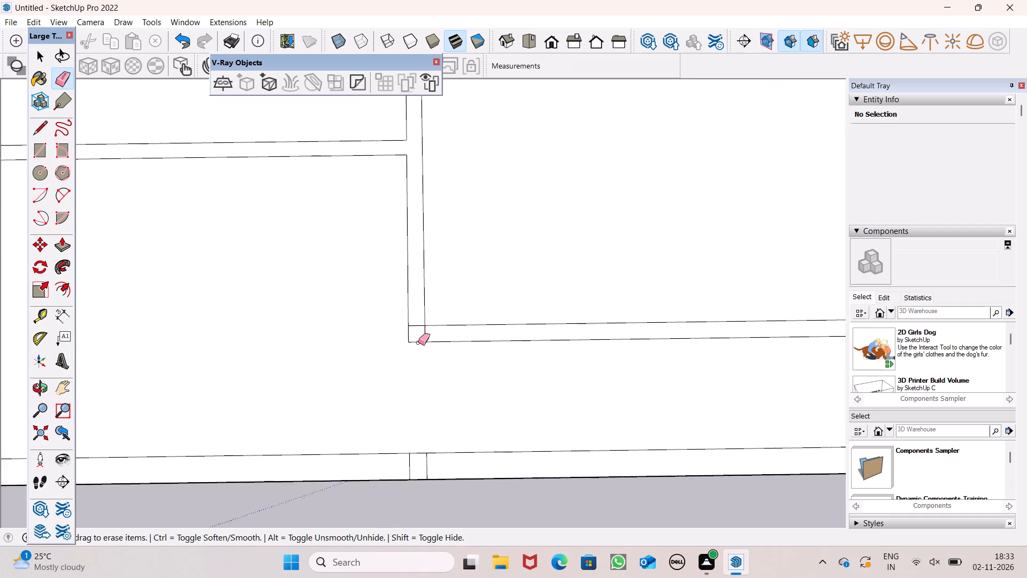
pyautogui.scroll(3, 418, 343)
pyautogui.moveTo(411, 321); pyautogui.dragTo(428, 329)
# Erase one of the two short leftover lines crossing the outer wall nearest the red axis, on the large room's side.
pyautogui.scroll(-10, 385, 357)
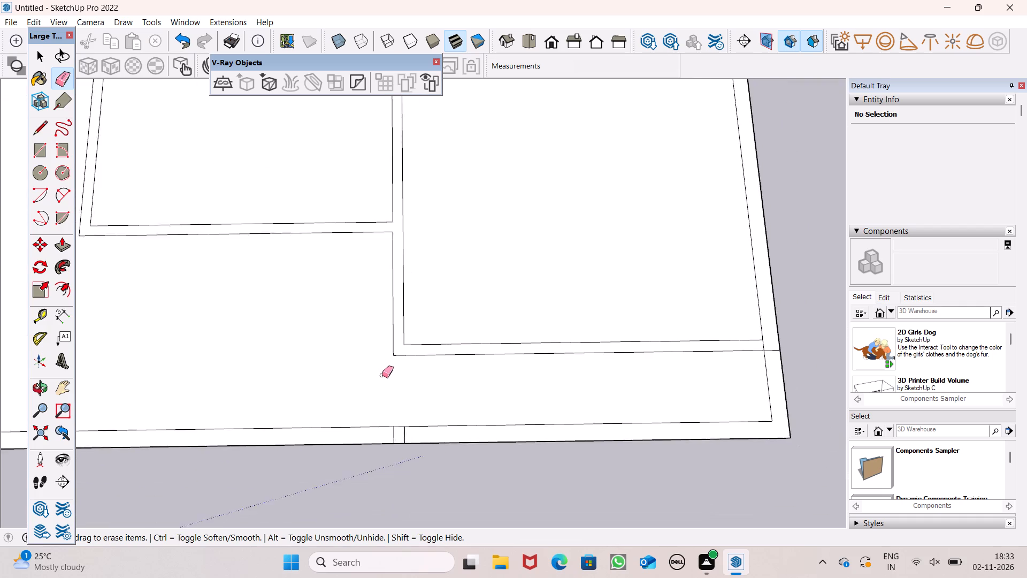
pyautogui.scroll(-3, 382, 375)
pyautogui.scroll(6, 390, 426)
pyautogui.click(400, 401)
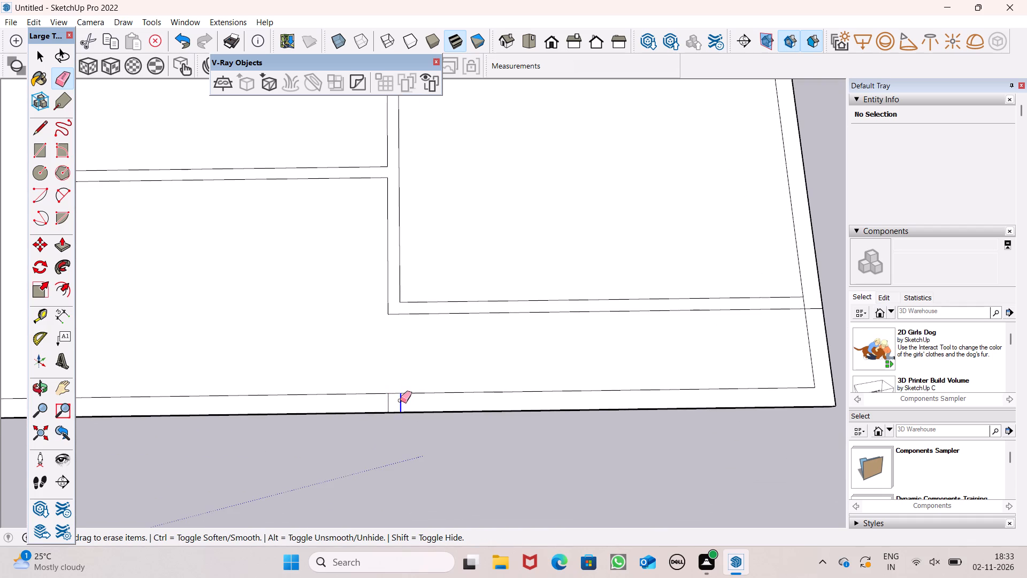
# Raise the connected wall face around the two enclosed rooms by 10' with Push/Pull.
pyautogui.scroll(-12, 411, 404)
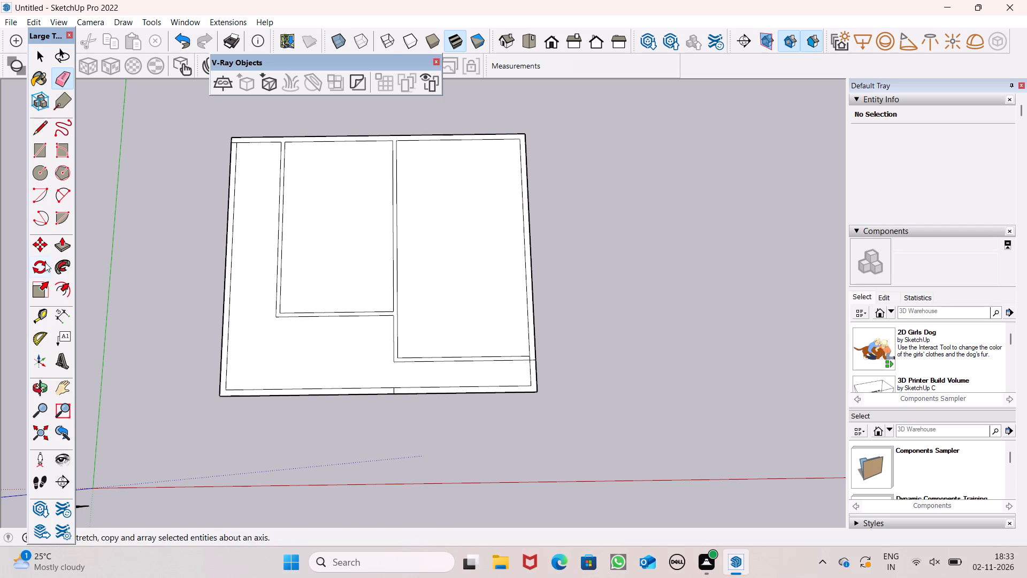
pyautogui.click(65, 249)
pyautogui.scroll(5, 406, 339)
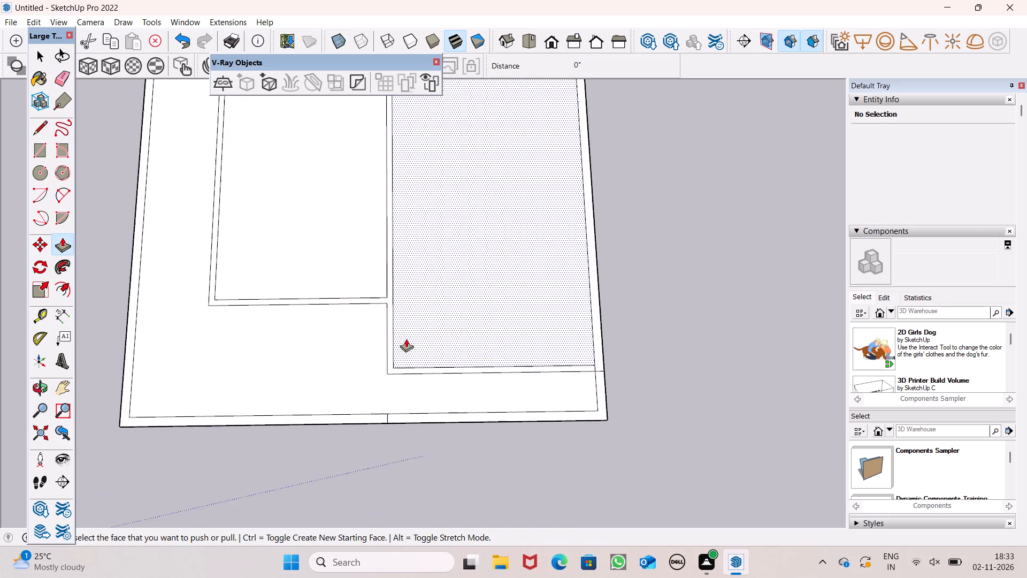
pyautogui.scroll(-4, 394, 367)
pyautogui.scroll(4, 392, 310)
pyautogui.scroll(-4, 392, 346)
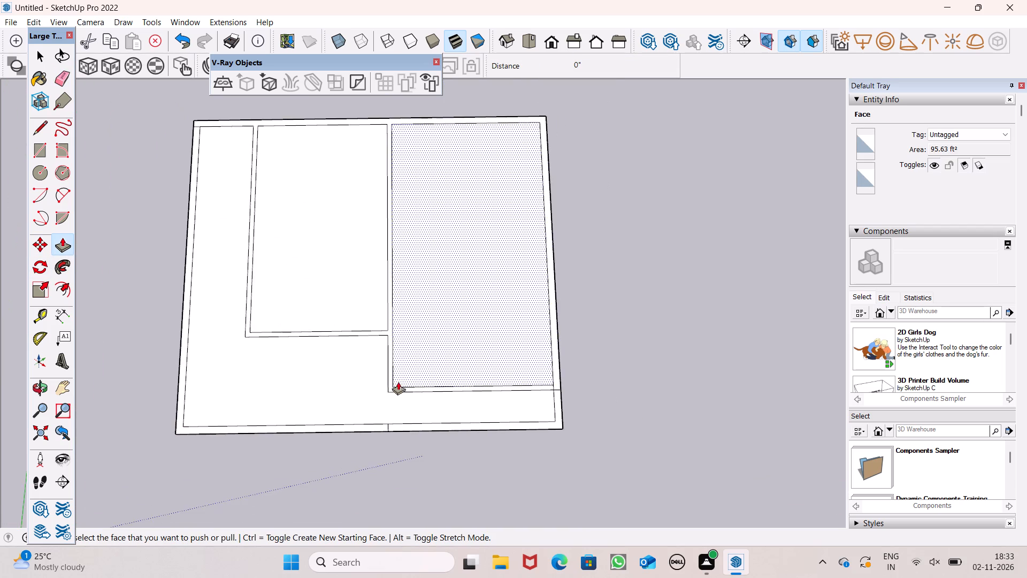
pyautogui.scroll(-4, 398, 383)
pyautogui.scroll(6, 380, 333)
pyautogui.scroll(-5, 389, 372)
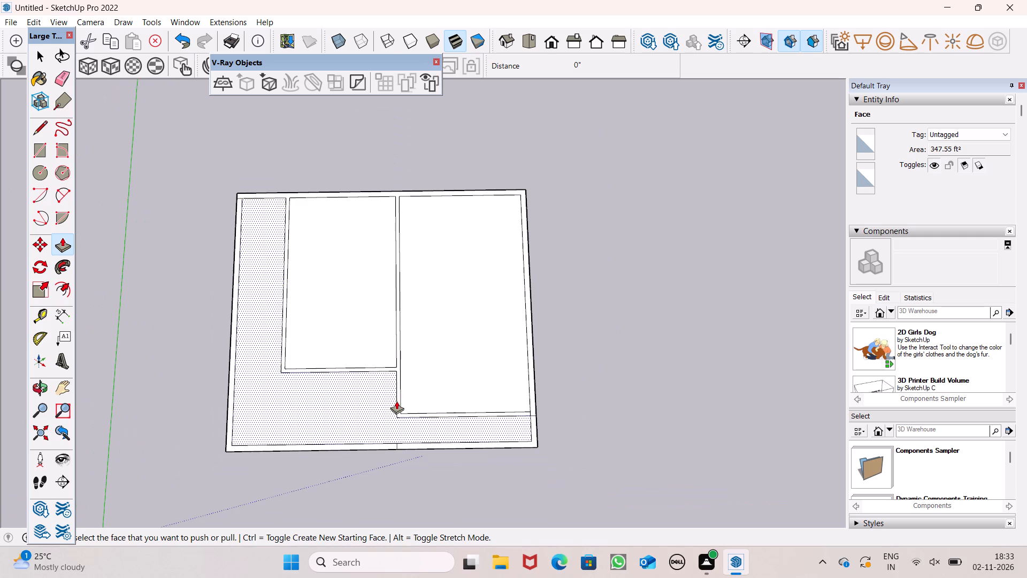
pyautogui.scroll(6, 400, 398)
pyautogui.scroll(-6, 400, 401)
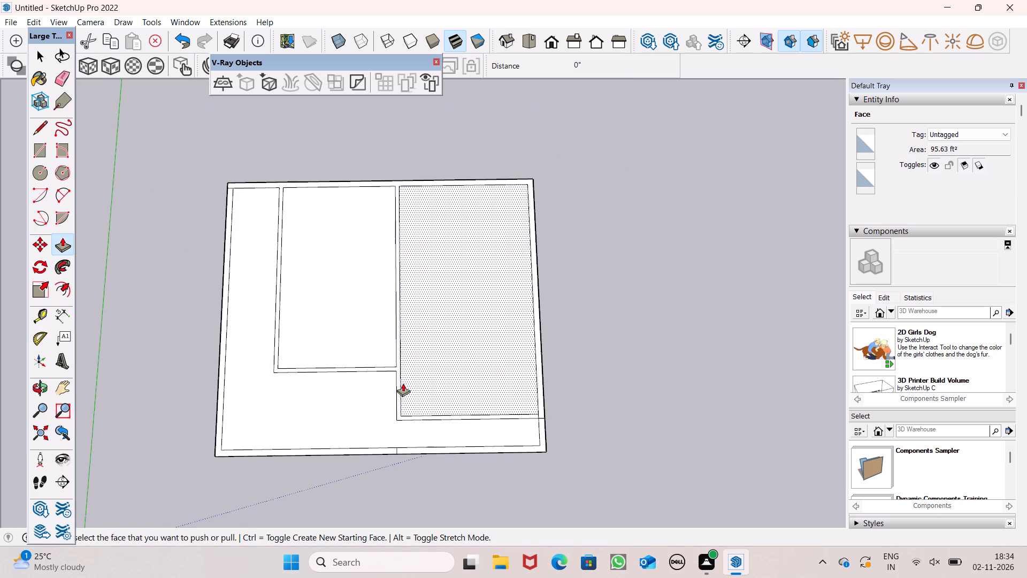
pyautogui.scroll(-3, 404, 373)
pyautogui.moveTo(428, 387); pyautogui.dragTo(455, 294, button='middle')
pyautogui.scroll(5, 500, 363)
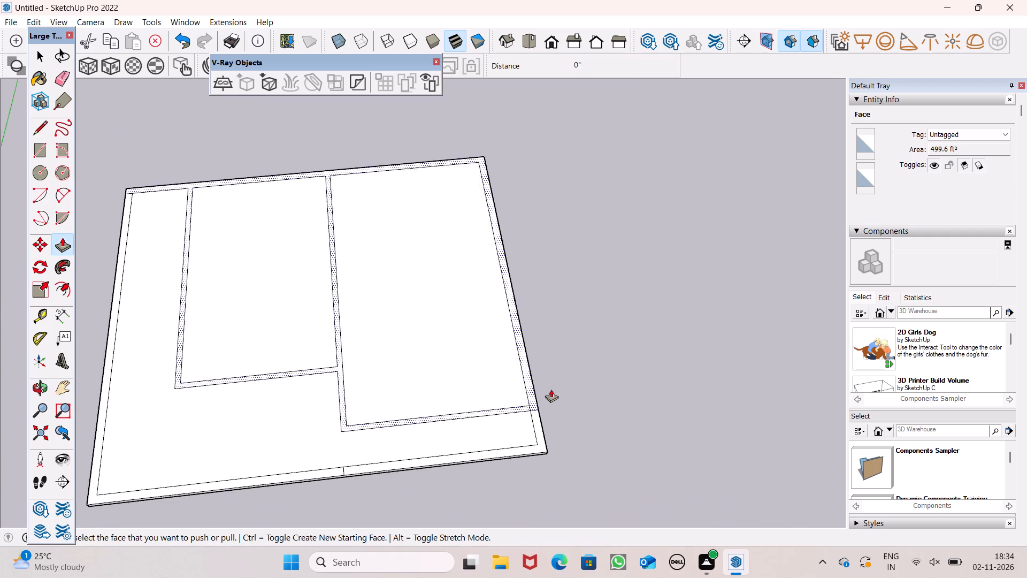
pyautogui.scroll(-3, 551, 389)
pyautogui.moveTo(590, 398); pyautogui.dragTo(542, 406, button='middle')
pyautogui.scroll(6, 532, 410)
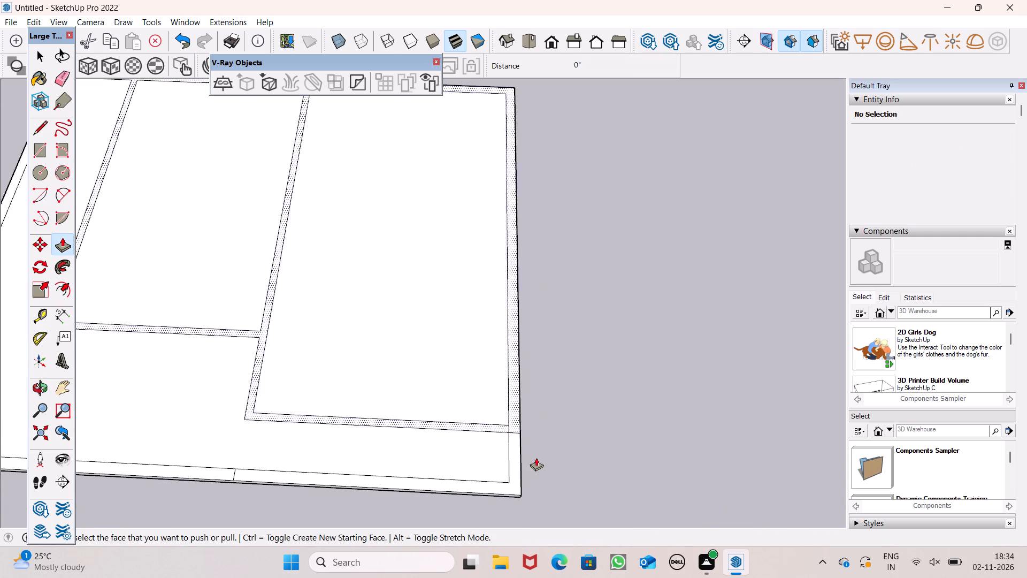
pyautogui.scroll(-3, 536, 458)
pyautogui.scroll(6, 503, 427)
pyautogui.scroll(-1, 542, 430)
pyautogui.moveTo(541, 430); pyautogui.dragTo(537, 387)
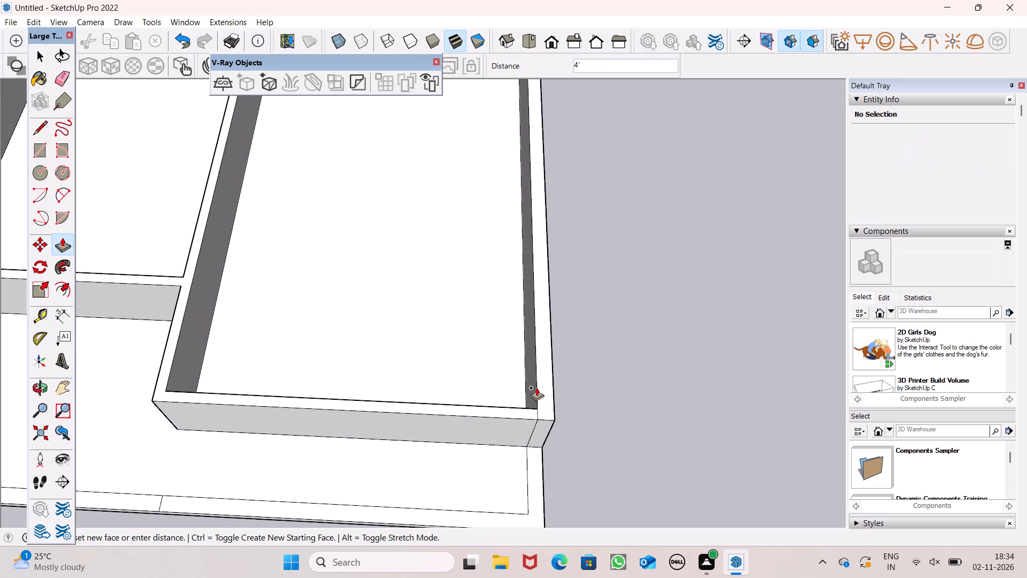
pyautogui.moveTo(537, 387); pyautogui.dragTo(530, 347)
pyautogui.press('1')
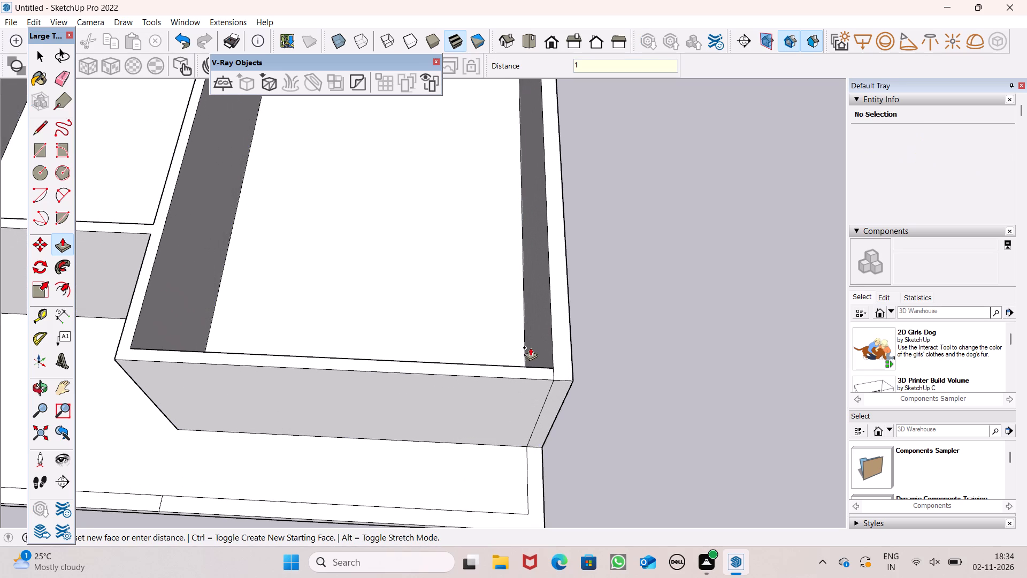
pyautogui.moveTo(530, 347); pyautogui.dragTo(530, 351)
pyautogui.write("0'")
pyautogui.press('Return')
# Check the raised wall's height at the large room's corner beside the smaller room with the Dimension tool, without placing a dimension.
pyautogui.scroll(-7, 530, 351)
pyautogui.moveTo(540, 410); pyautogui.dragTo(553, 250, button='middle')
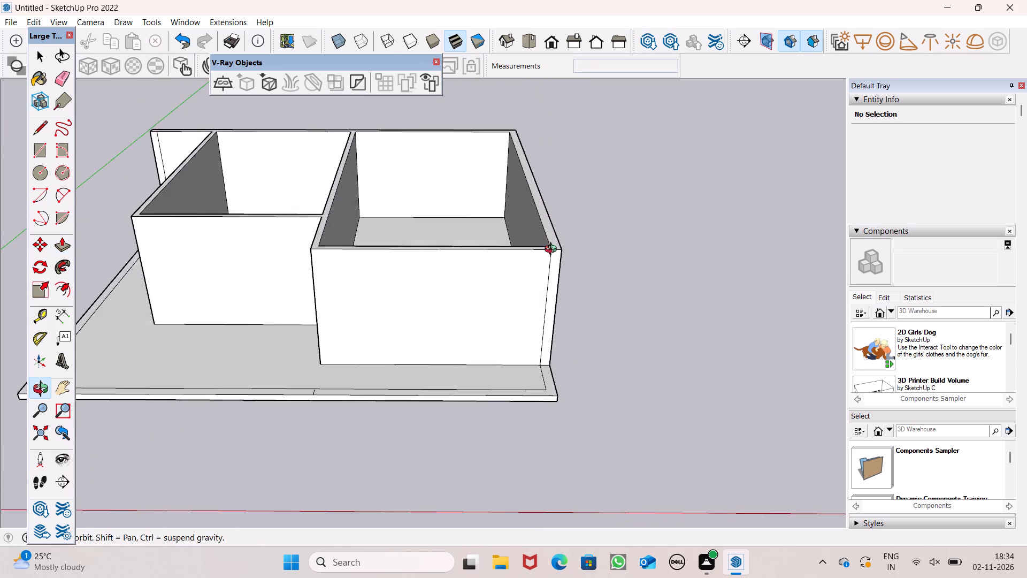
pyautogui.moveTo(553, 250); pyautogui.dragTo(553, 250, button='middle')
pyautogui.press('space')
pyautogui.scroll(-5, 557, 272)
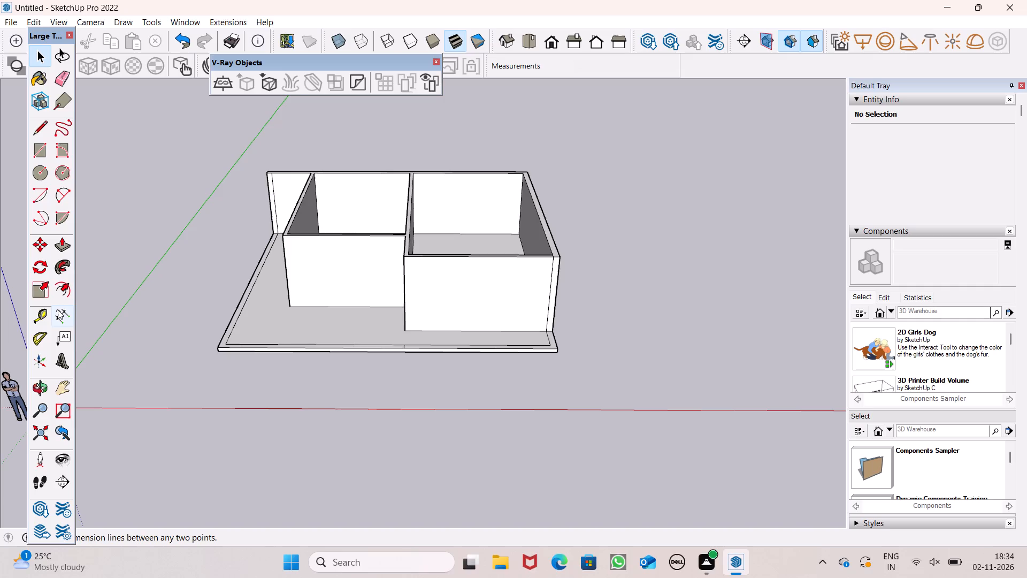
pyautogui.click(58, 310)
pyautogui.scroll(6, 294, 272)
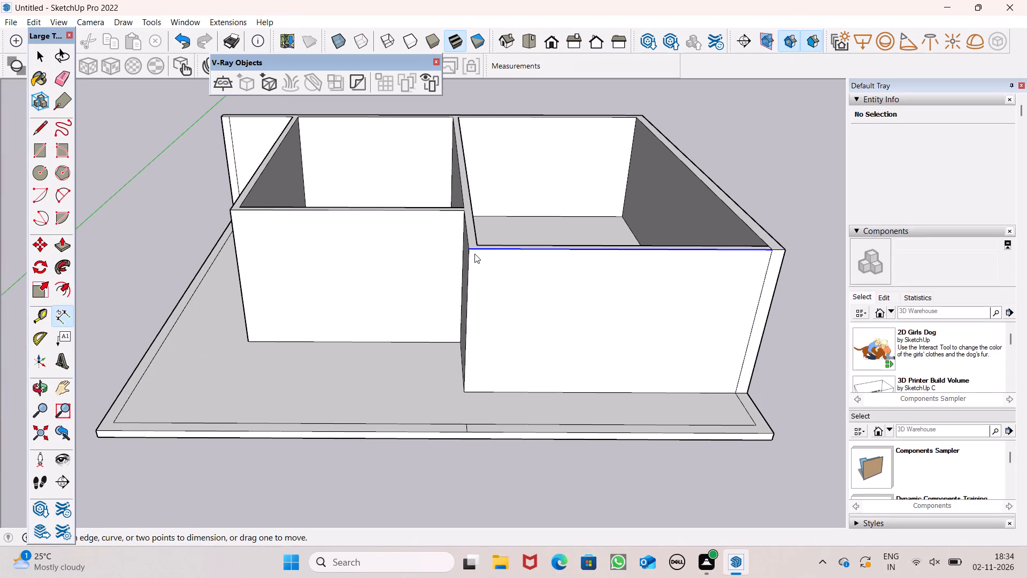
pyautogui.click(474, 254)
pyautogui.moveTo(462, 390); pyautogui.dragTo(462, 385)
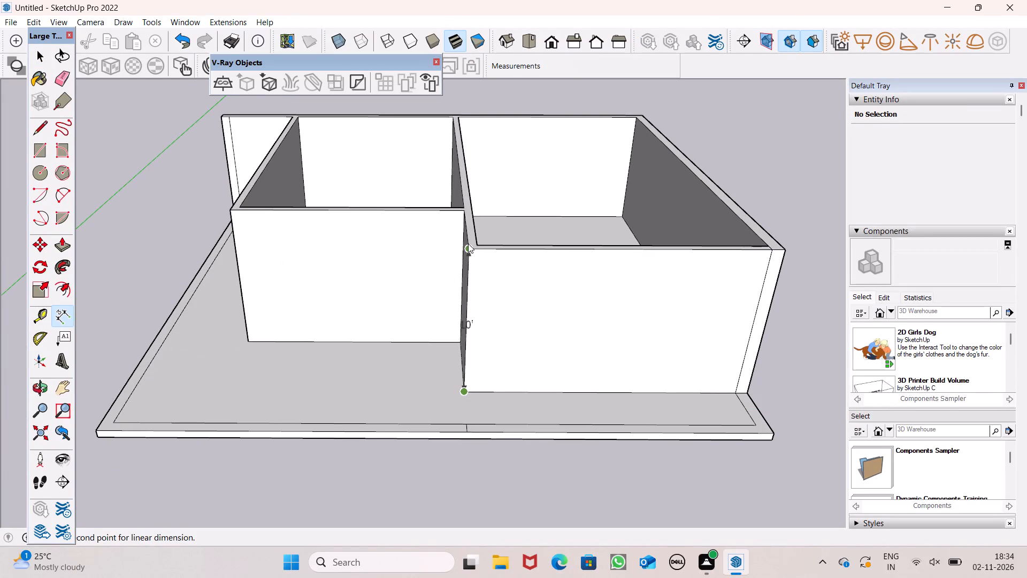
pyautogui.click(468, 244)
pyautogui.press('space')
# Examine the raised walls and slab from eye level and from above.
pyautogui.scroll(-6, 473, 294)
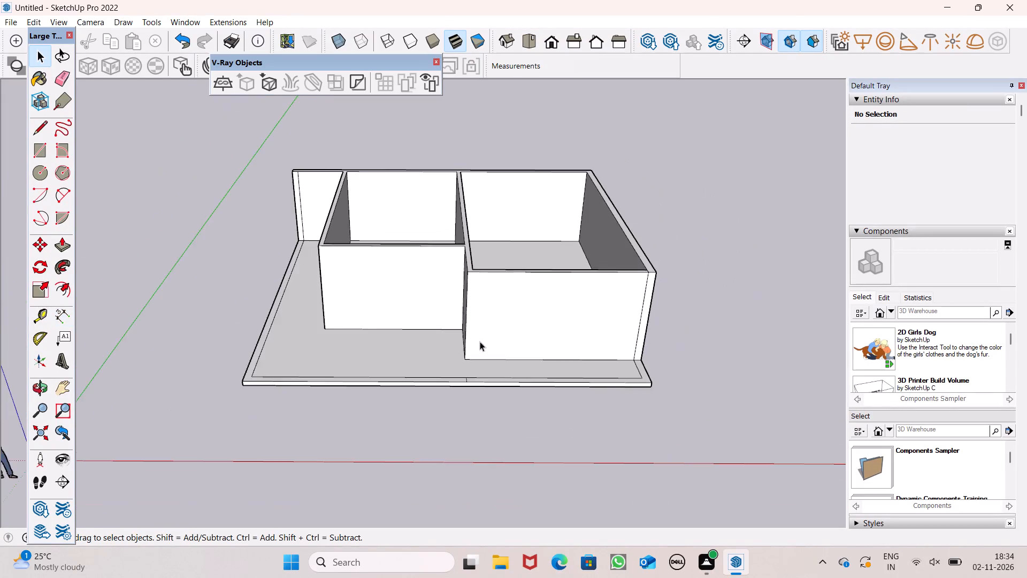
pyautogui.moveTo(484, 342); pyautogui.dragTo(415, 331, button='middle')
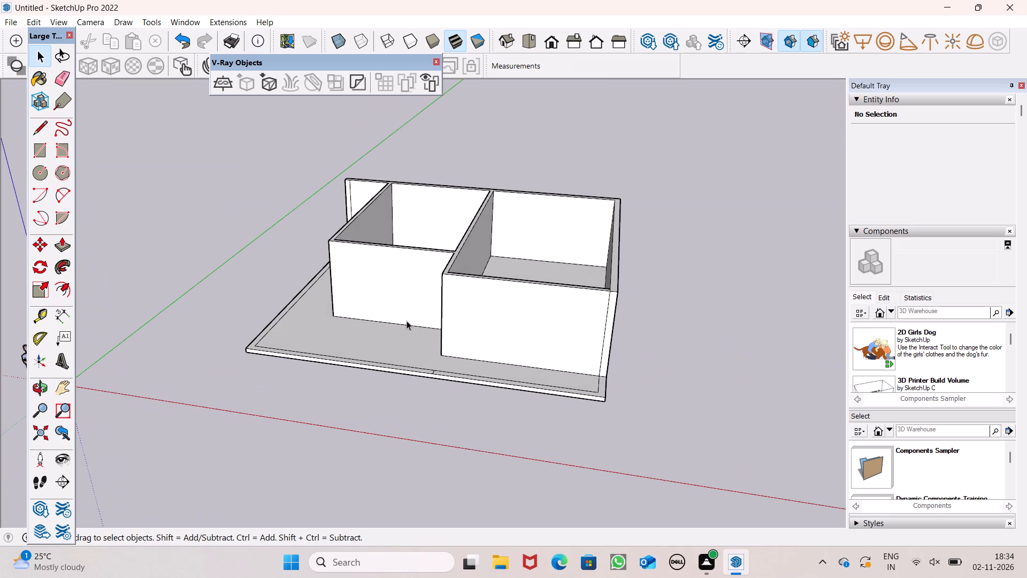
pyautogui.scroll(-4, 367, 386)
pyautogui.moveTo(403, 399); pyautogui.dragTo(471, 314, button='middle')
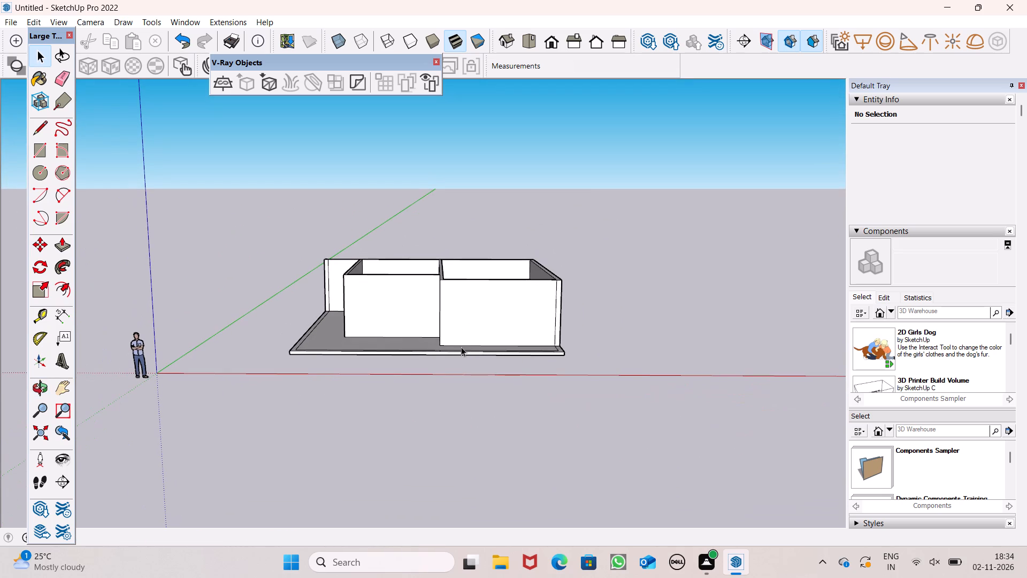
pyautogui.moveTo(442, 379); pyautogui.dragTo(451, 336, button='middle')
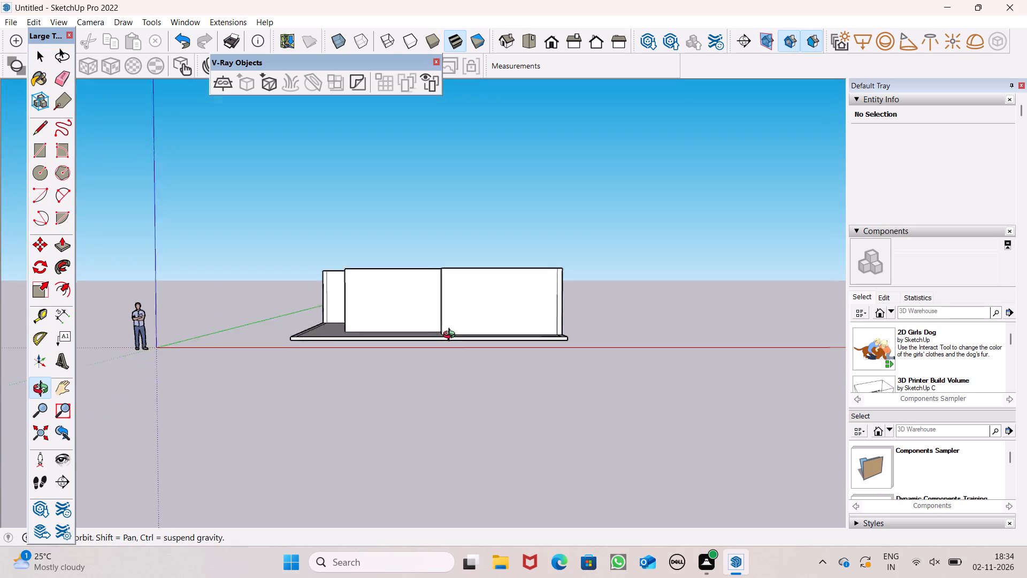
pyautogui.moveTo(451, 336); pyautogui.dragTo(438, 424, button='middle')
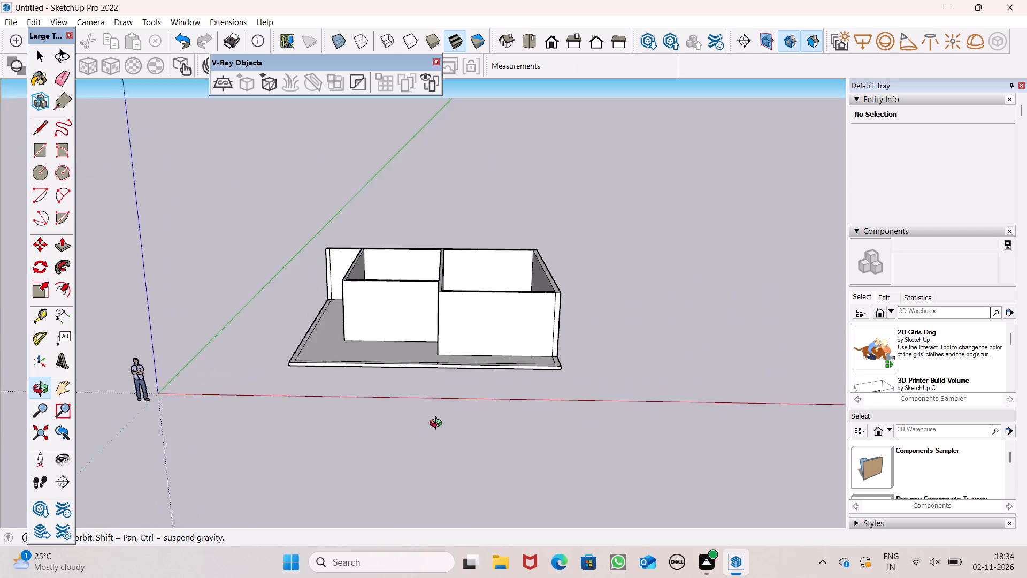
pyautogui.moveTo(438, 424); pyautogui.dragTo(447, 467, button='middle')
pyautogui.scroll(3, 435, 280)
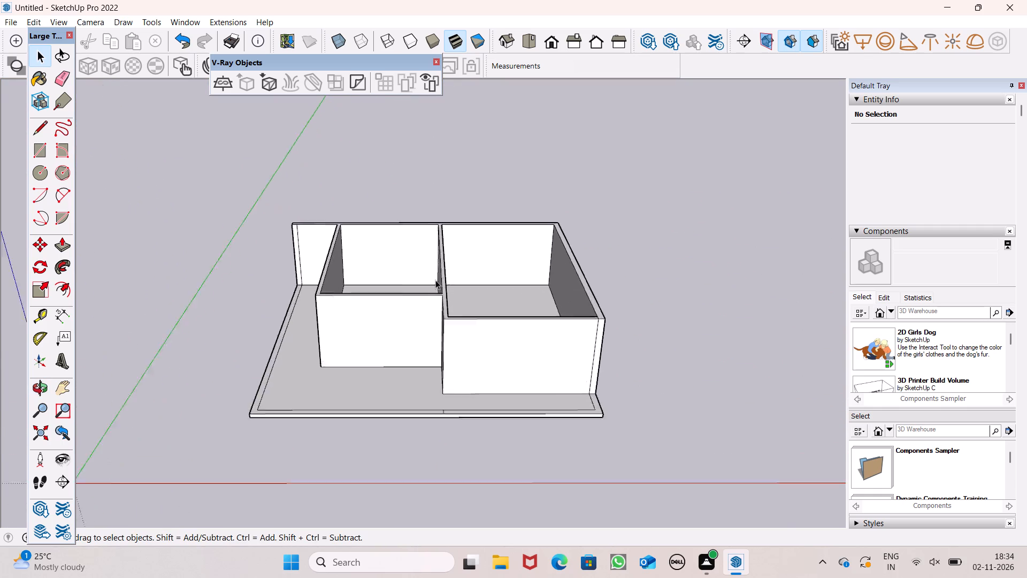
pyautogui.scroll(4, 435, 280)
pyautogui.scroll(-7, 435, 280)
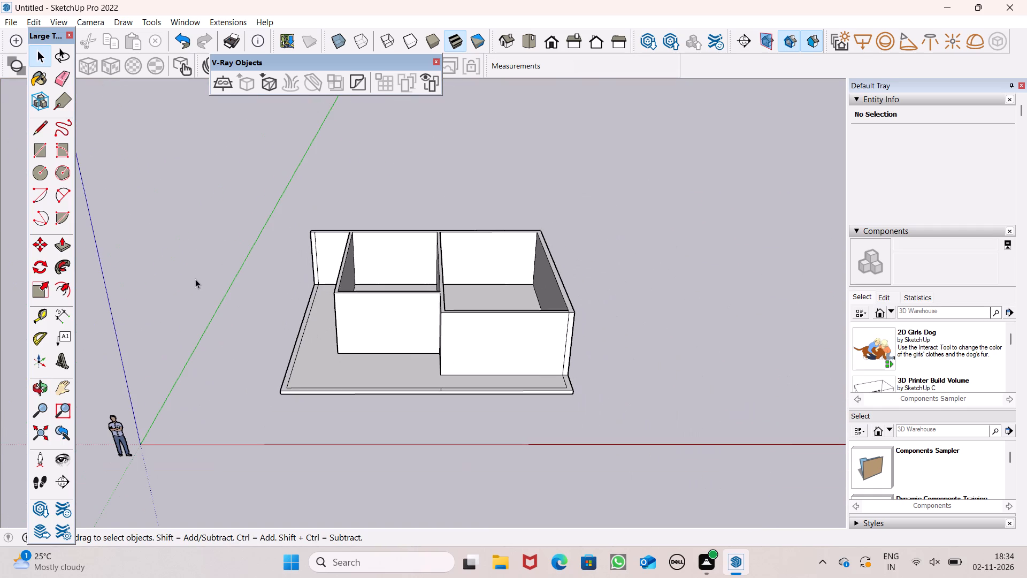
# Raise the walls' top face by a further 2' with Push/Pull.
pyautogui.click(61, 249)
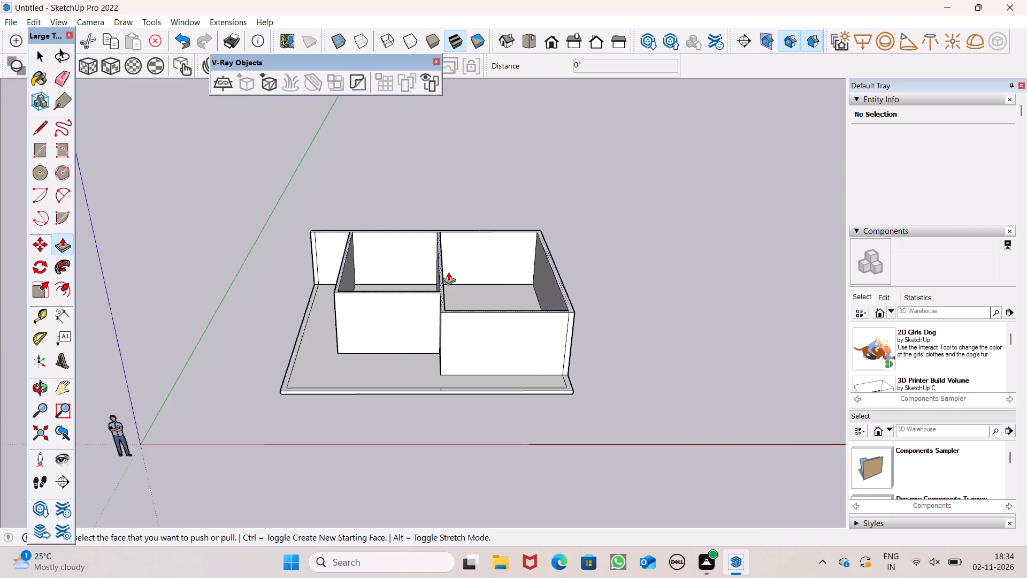
pyautogui.scroll(6, 448, 272)
pyautogui.click(435, 358)
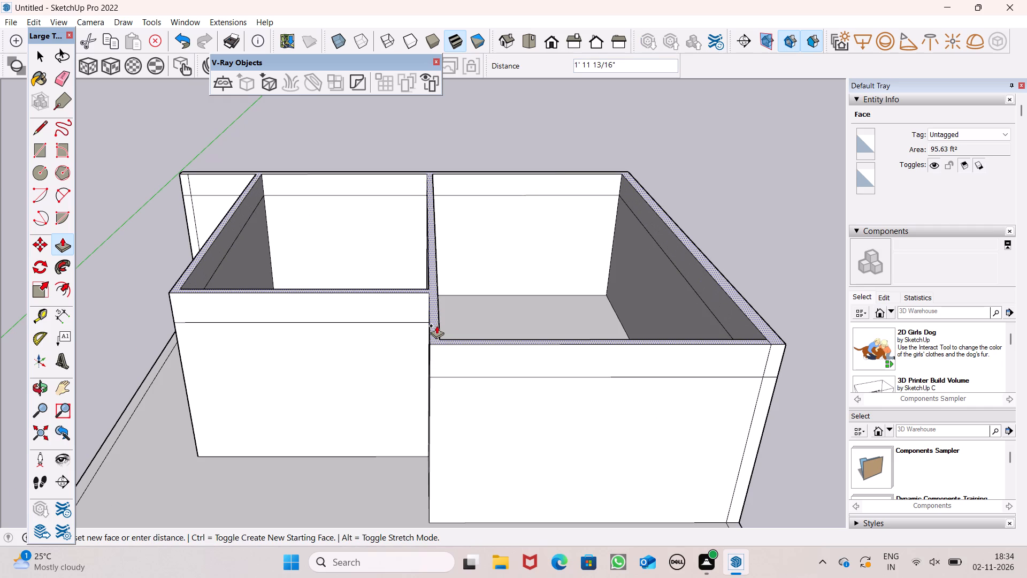
pyautogui.write("2;'")
pyautogui.press('Return')
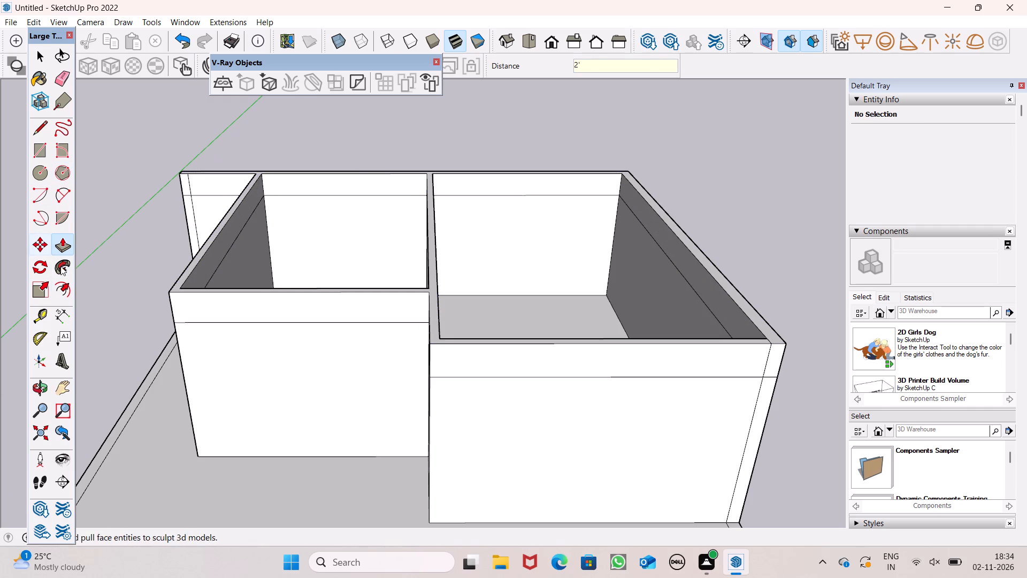
# Check the height of the upper wall band at the smaller room's outer corner with the Dimension tool, without placing a dimension.
pyautogui.click(57, 313)
pyautogui.click(171, 296)
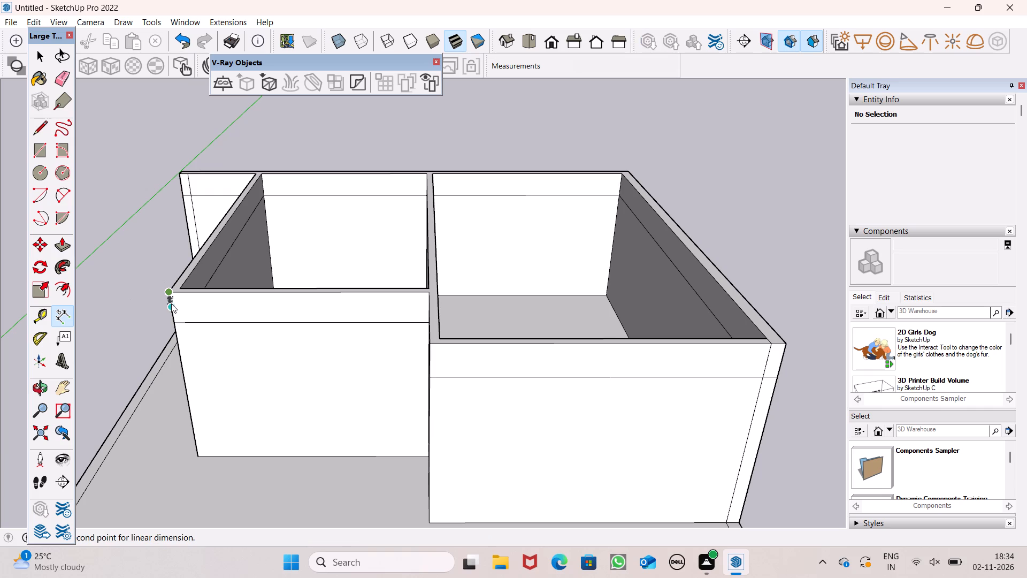
pyautogui.click(177, 320)
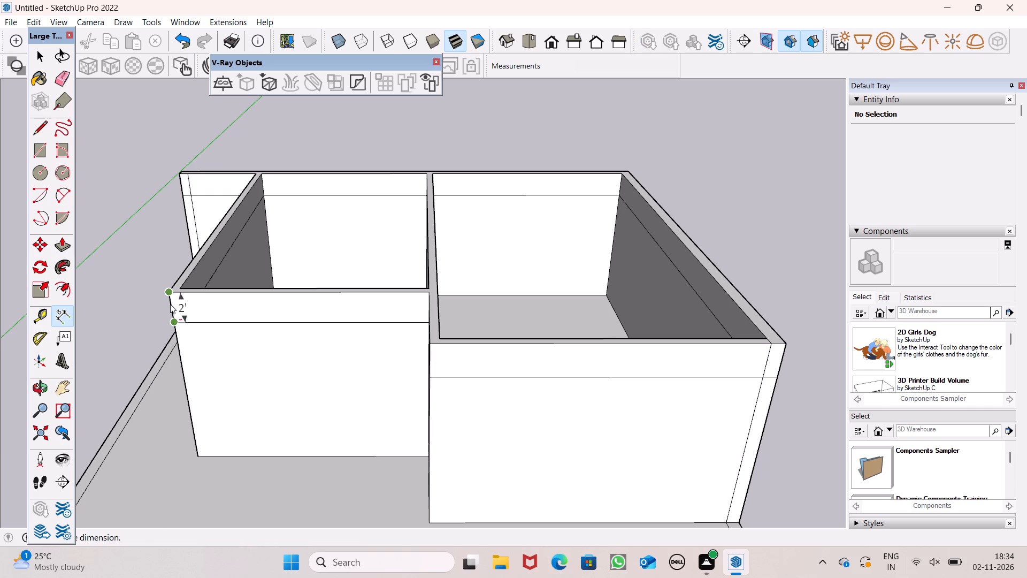
pyautogui.press('space')
# Examine the raised walls and slab from a low angle and from above.
pyautogui.scroll(-4, 147, 284)
pyautogui.moveTo(191, 324); pyautogui.dragTo(239, 199, button='middle')
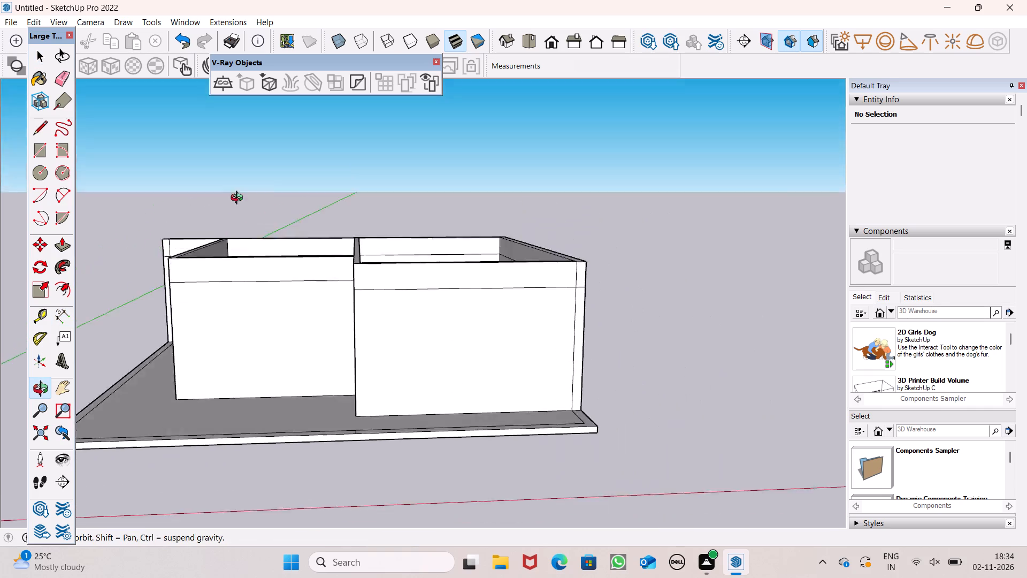
pyautogui.moveTo(239, 199); pyautogui.dragTo(206, 337, button='middle')
pyautogui.scroll(-4, 321, 336)
pyautogui.moveTo(331, 337); pyautogui.dragTo(314, 337, button='middle')
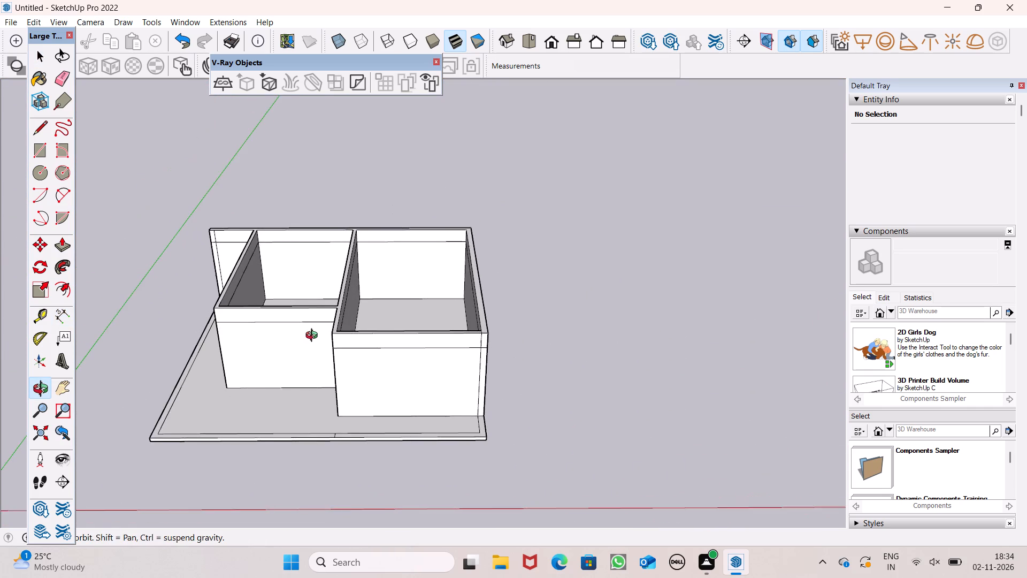
pyautogui.moveTo(314, 337); pyautogui.dragTo(311, 335, button='middle')
pyautogui.scroll(-3, 343, 317)
pyautogui.scroll(5, 293, 290)
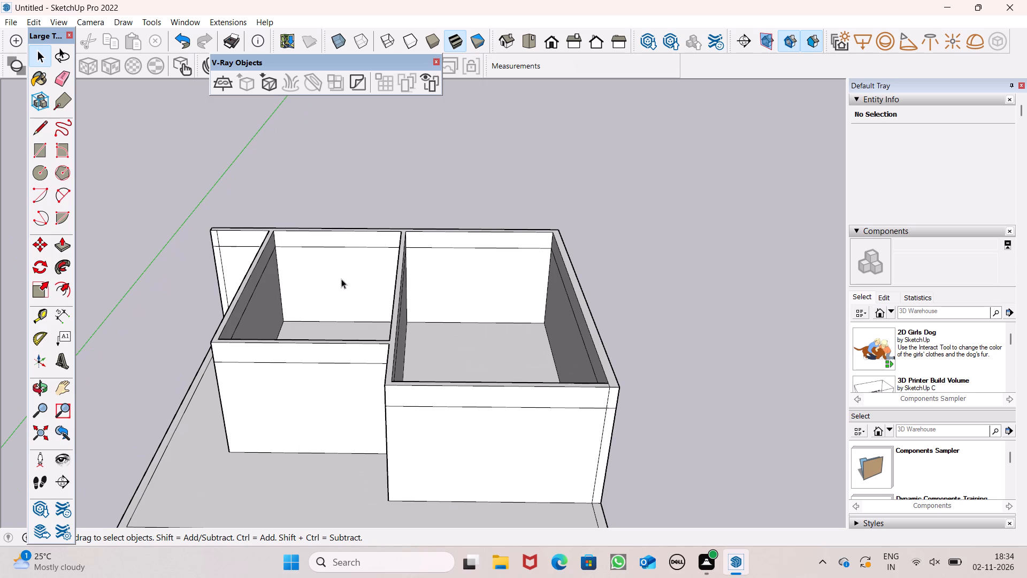
pyautogui.scroll(-3, 382, 297)
pyautogui.moveTo(389, 299); pyautogui.dragTo(403, 252, button='middle')
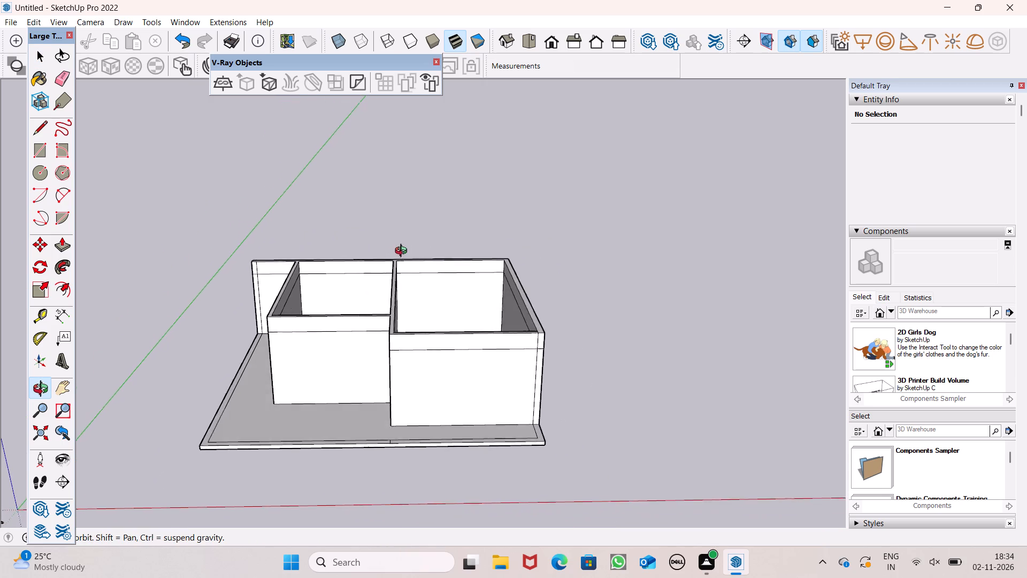
pyautogui.moveTo(403, 252); pyautogui.dragTo(423, 229, button='middle')
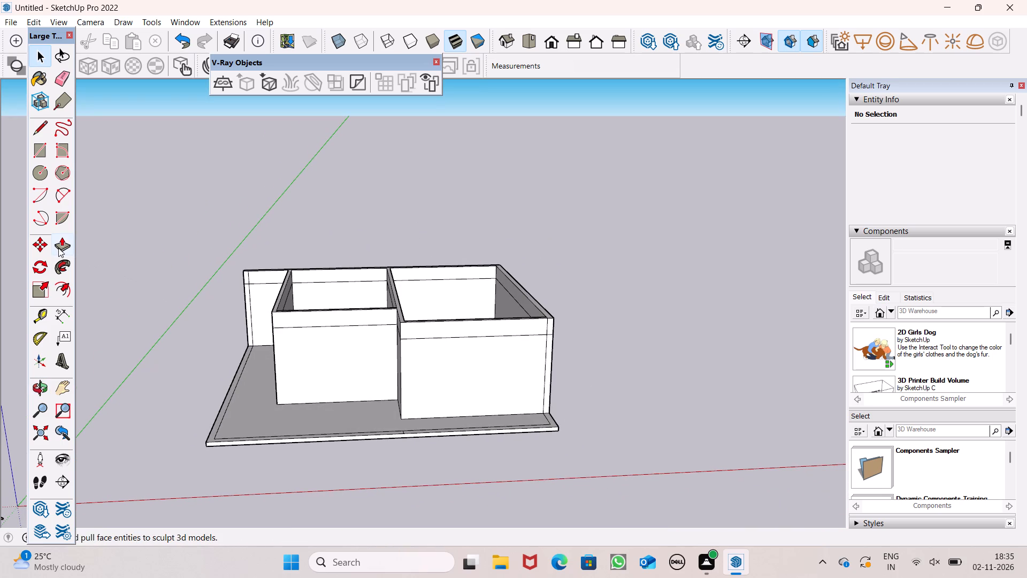
# Raise the walls' connected top face by a further 1' with Push/Pull.
pyautogui.click(58, 248)
pyautogui.scroll(1, 276, 283)
pyautogui.moveTo(388, 316); pyautogui.dragTo(392, 385, button='middle')
pyautogui.scroll(6, 420, 356)
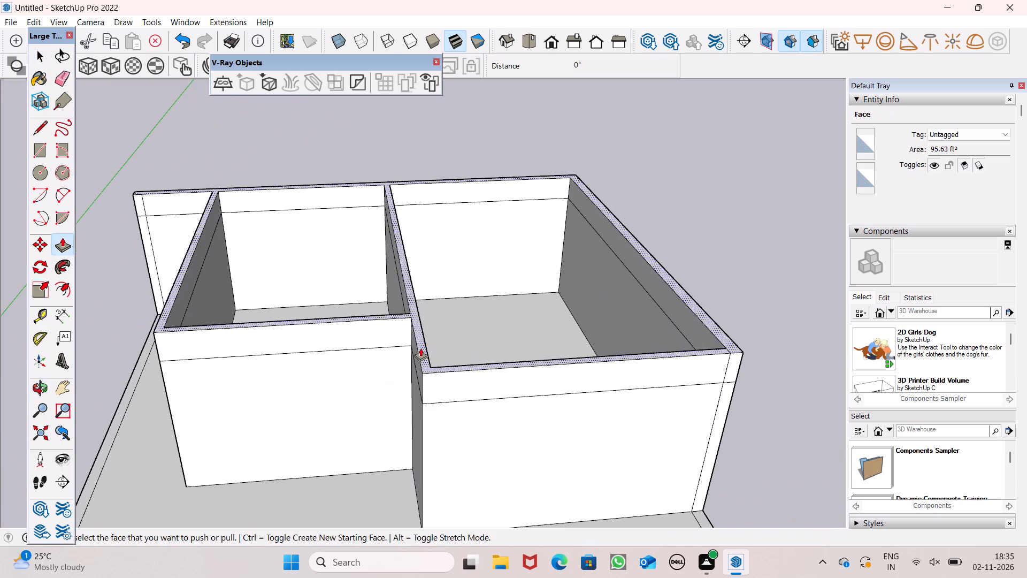
pyautogui.moveTo(420, 348); pyautogui.dragTo(419, 321)
pyautogui.press('1')
pyautogui.press("'")
pyautogui.press('Return')
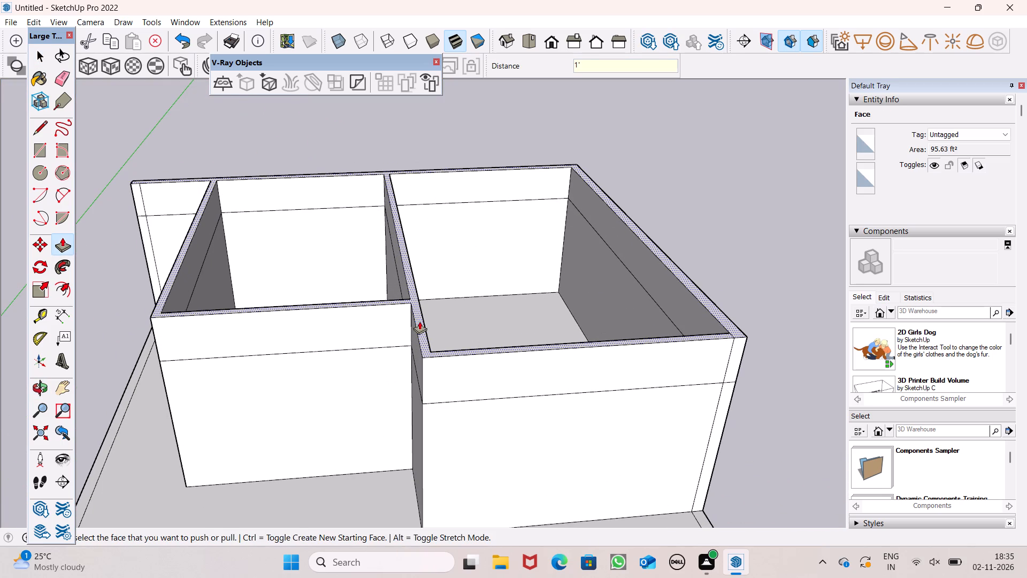
# Check the upper wall band's height again at the smaller room's outer corner with the Dimension tool, without placing a dimension.
pyautogui.click(66, 317)
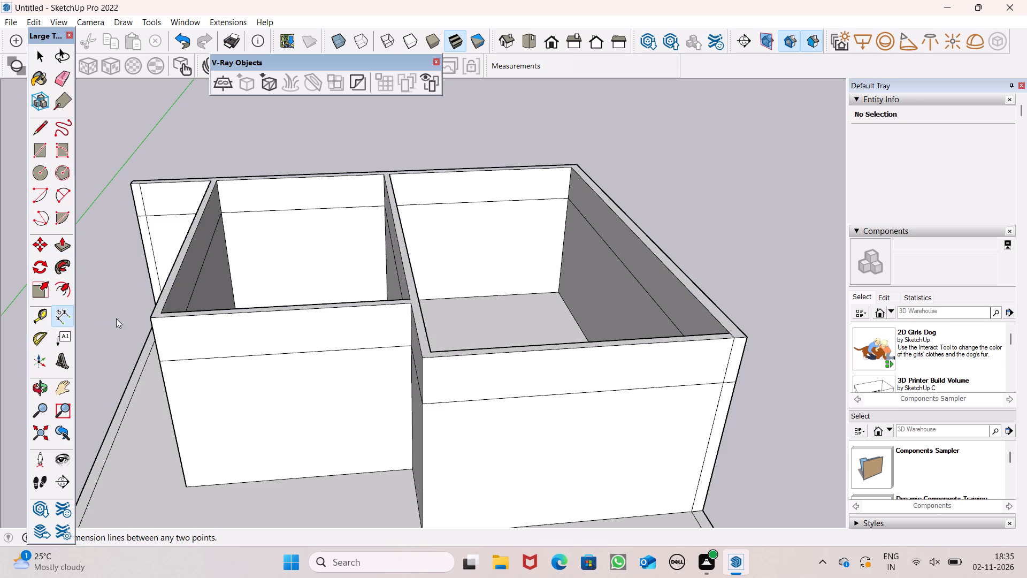
pyautogui.click(150, 318)
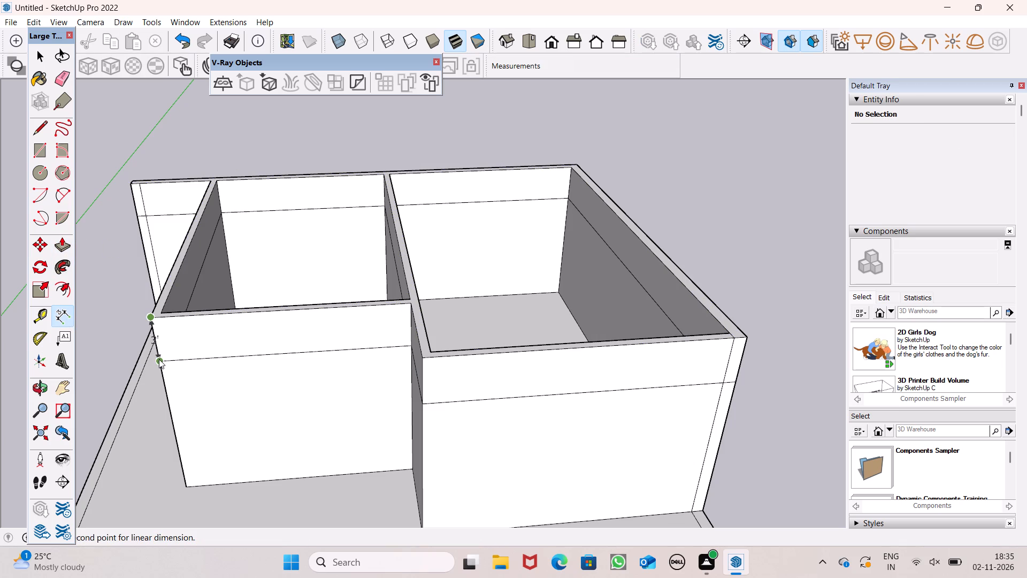
pyautogui.press('space')
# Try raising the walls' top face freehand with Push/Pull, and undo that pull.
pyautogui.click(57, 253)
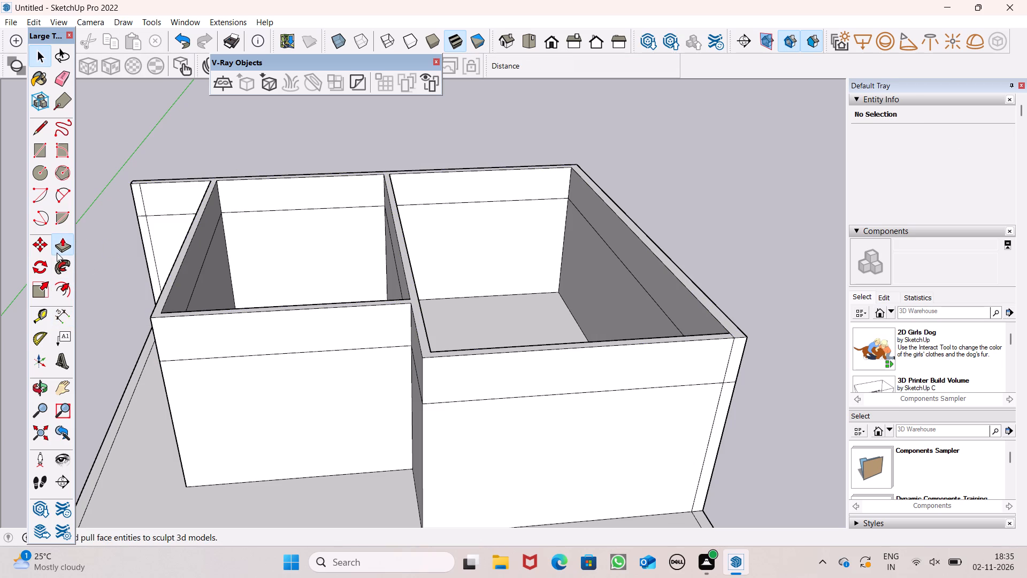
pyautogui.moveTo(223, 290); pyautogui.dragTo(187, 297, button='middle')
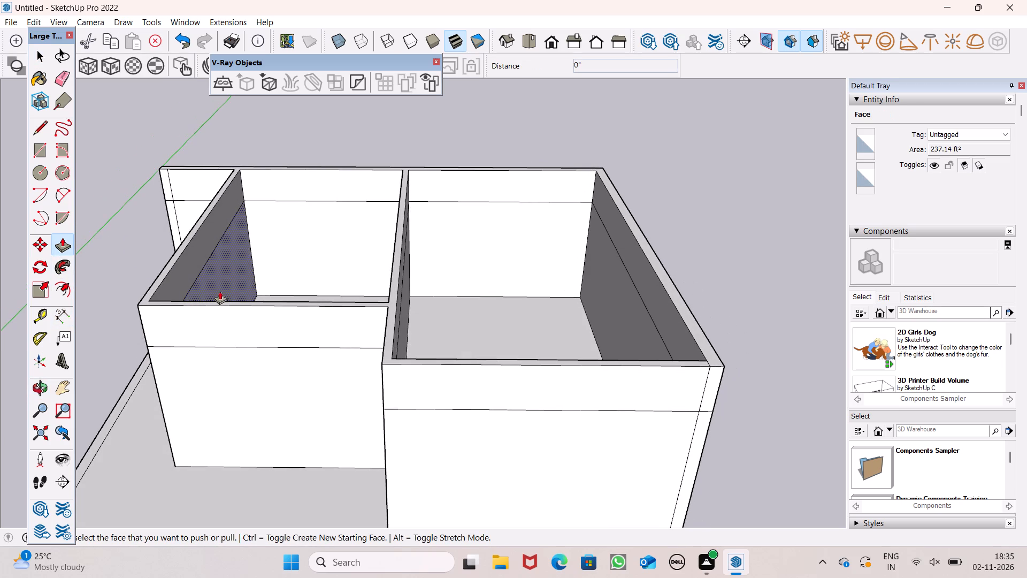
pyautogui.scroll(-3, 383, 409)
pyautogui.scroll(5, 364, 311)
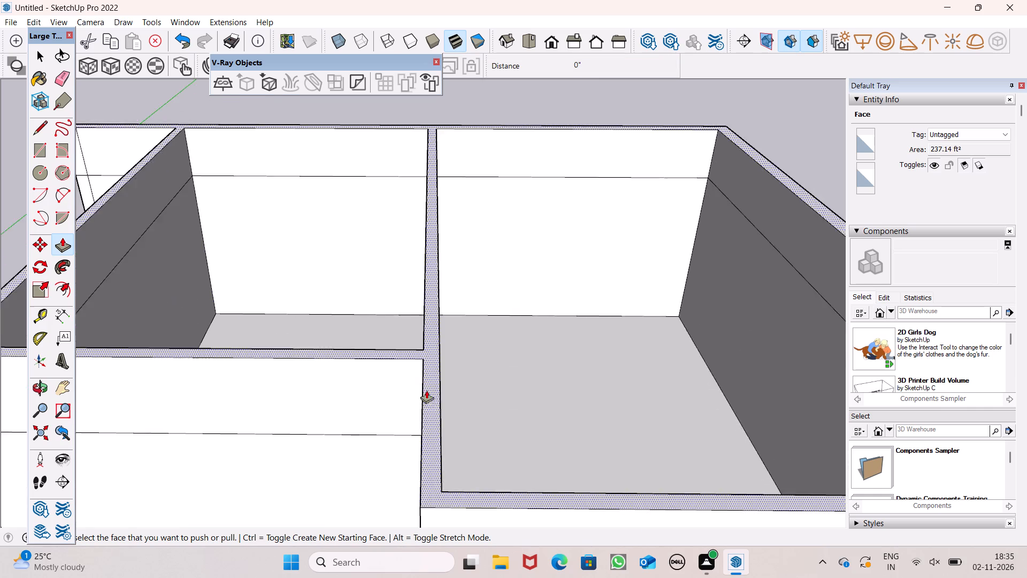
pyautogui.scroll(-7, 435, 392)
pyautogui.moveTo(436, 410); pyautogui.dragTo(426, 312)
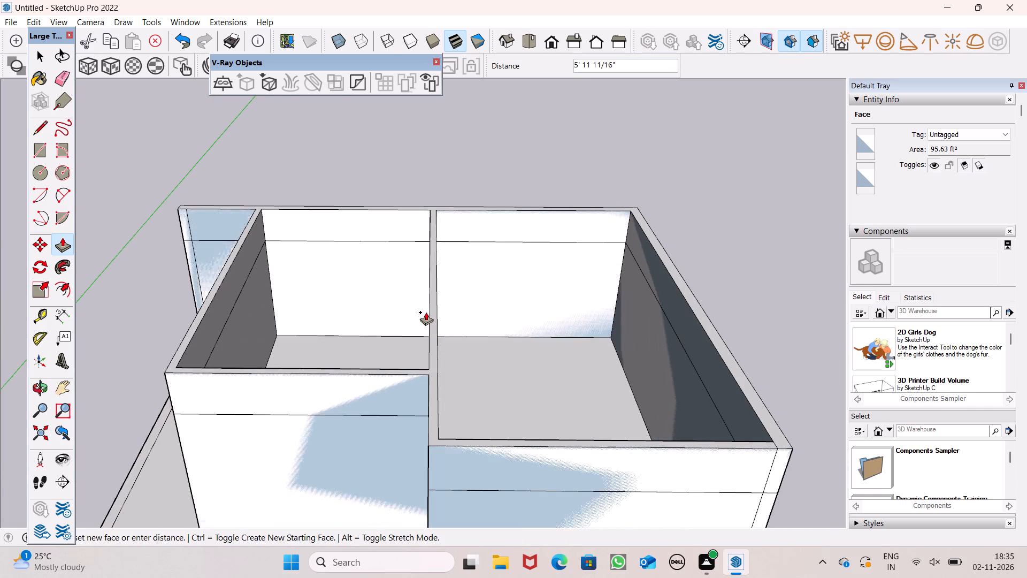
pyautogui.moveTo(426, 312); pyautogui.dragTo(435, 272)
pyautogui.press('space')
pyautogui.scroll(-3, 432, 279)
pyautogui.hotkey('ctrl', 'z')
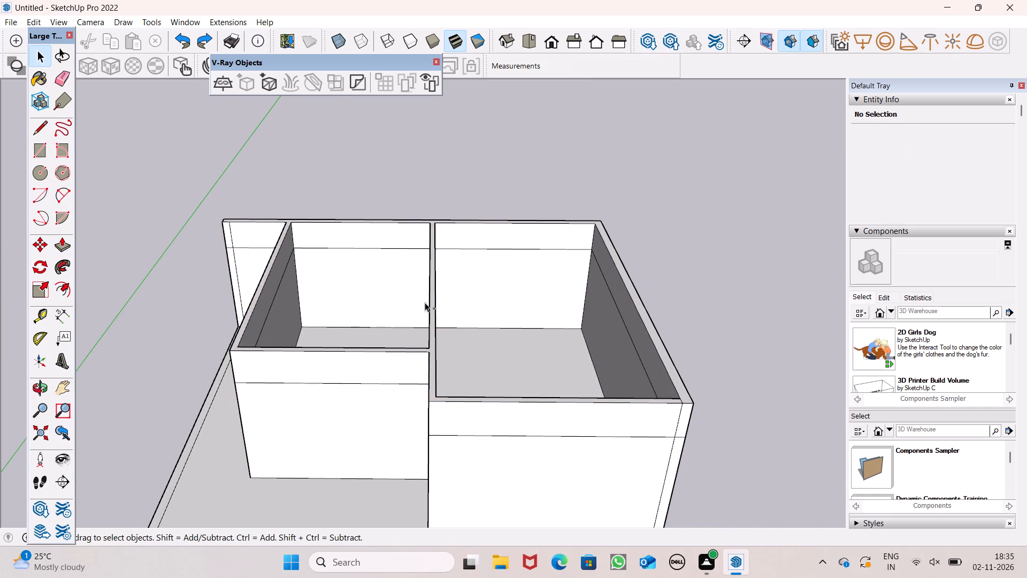
# Raise the walls' connected top face by a further 10' with Push/Pull.
pyautogui.click(63, 246)
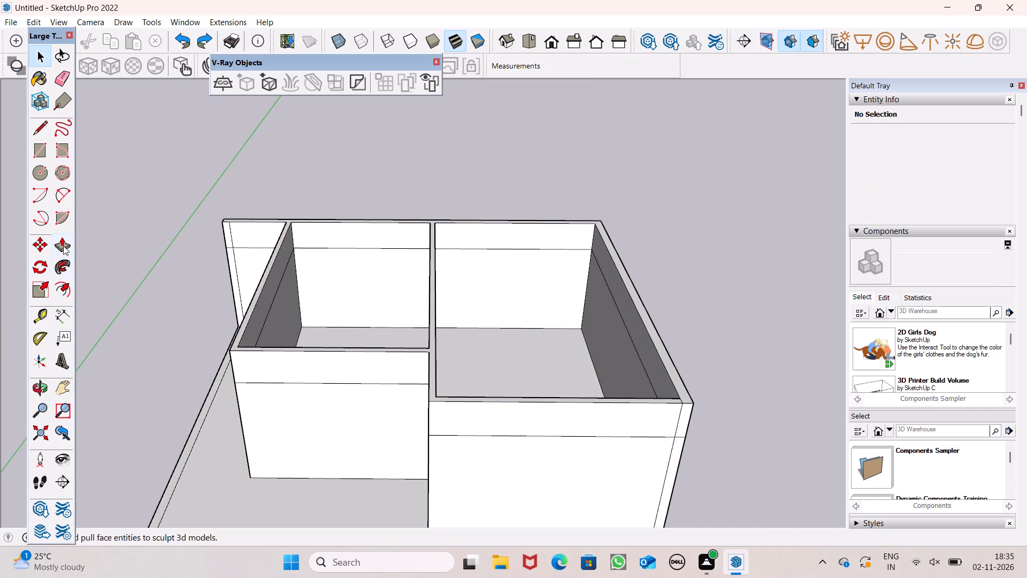
pyautogui.click(436, 380)
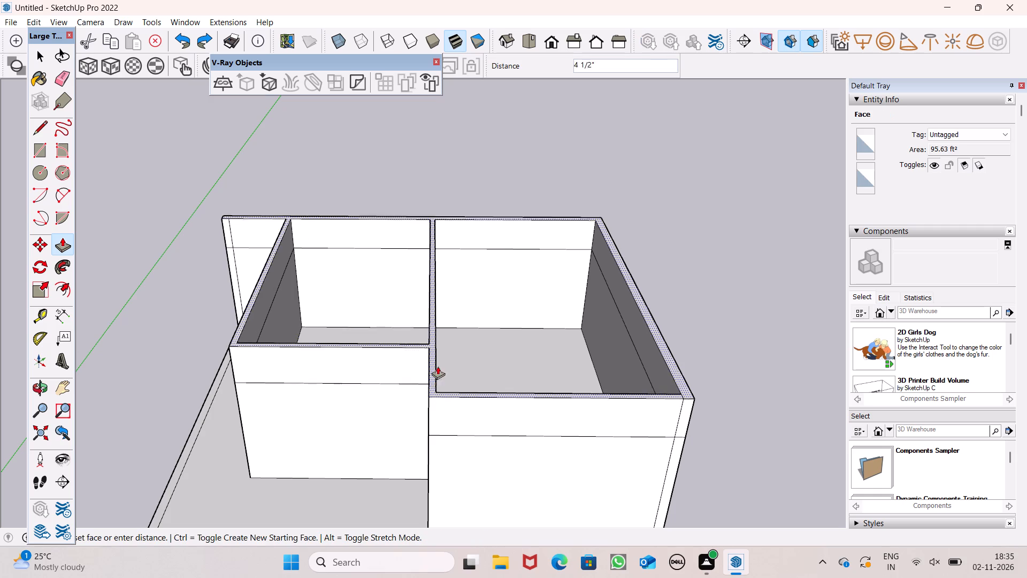
pyautogui.write("10'")
pyautogui.press('Return')
# Examine the heightened walls, both enclosed rooms and the slab from several angles and distances.
pyautogui.scroll(1, 335, 279)
pyautogui.scroll(-4, 334, 279)
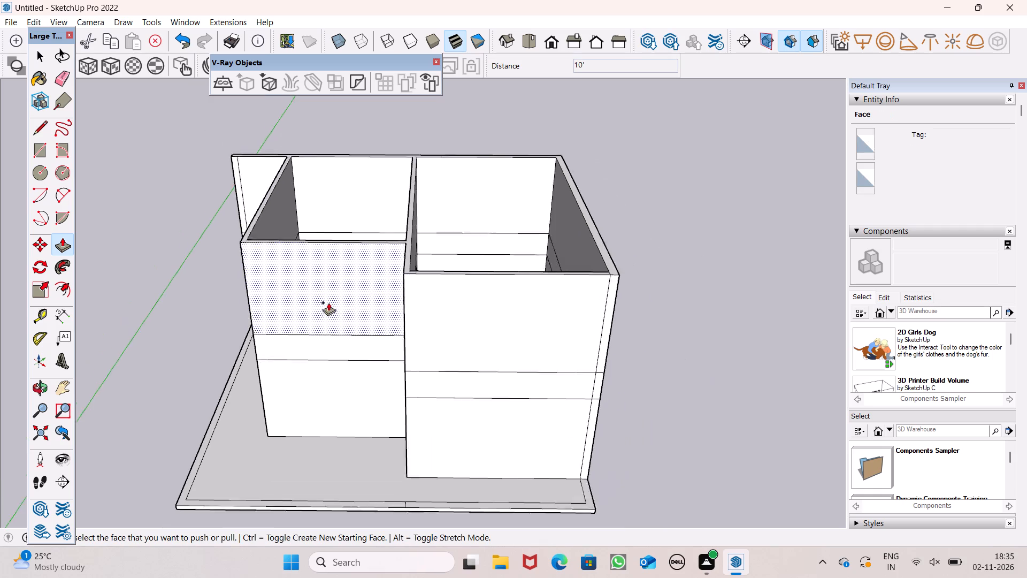
pyautogui.moveTo(336, 286); pyautogui.dragTo(347, 227, button='middle')
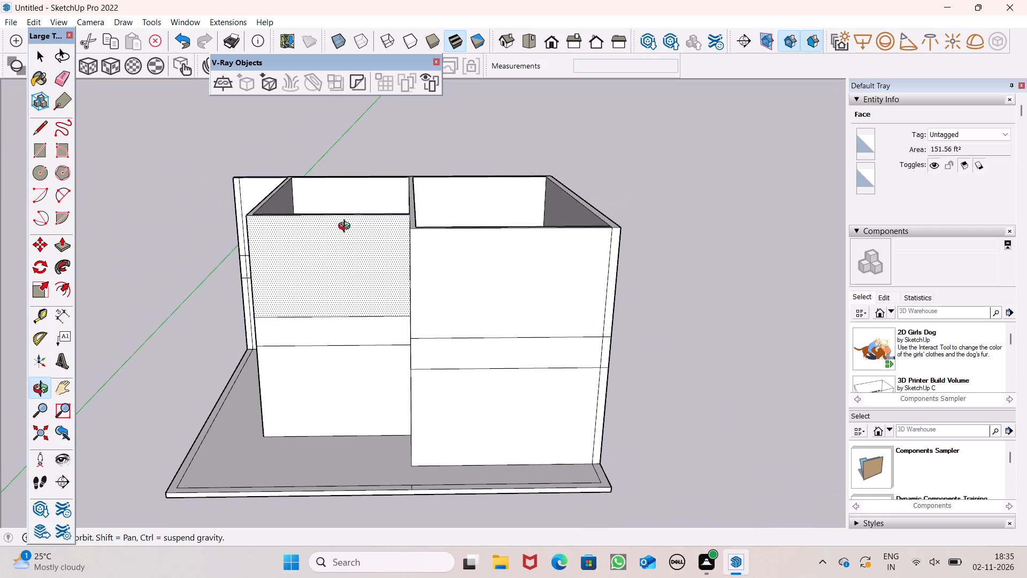
pyautogui.moveTo(347, 227); pyautogui.dragTo(348, 264, button='middle')
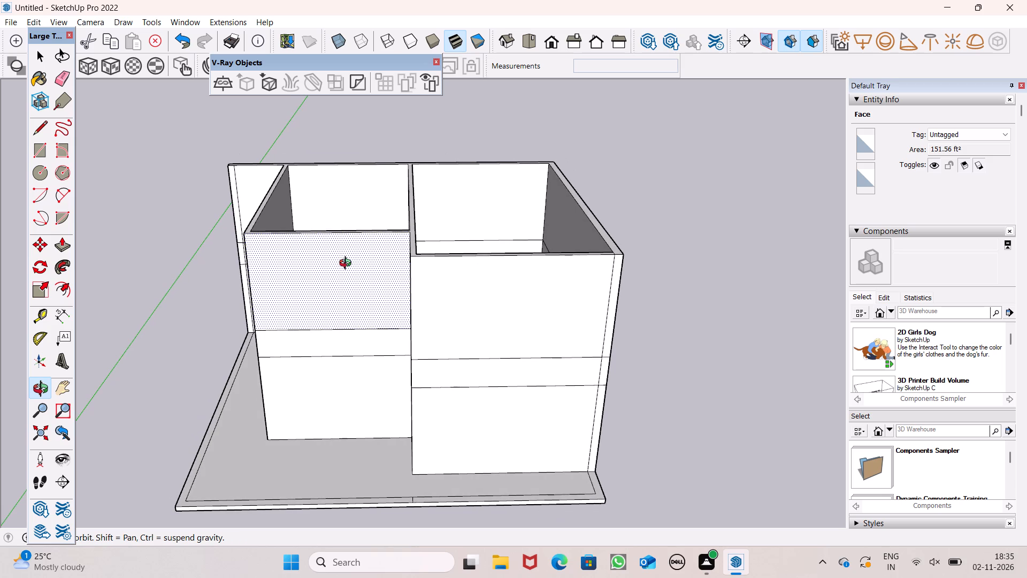
pyautogui.moveTo(348, 264); pyautogui.dragTo(342, 280, button='middle')
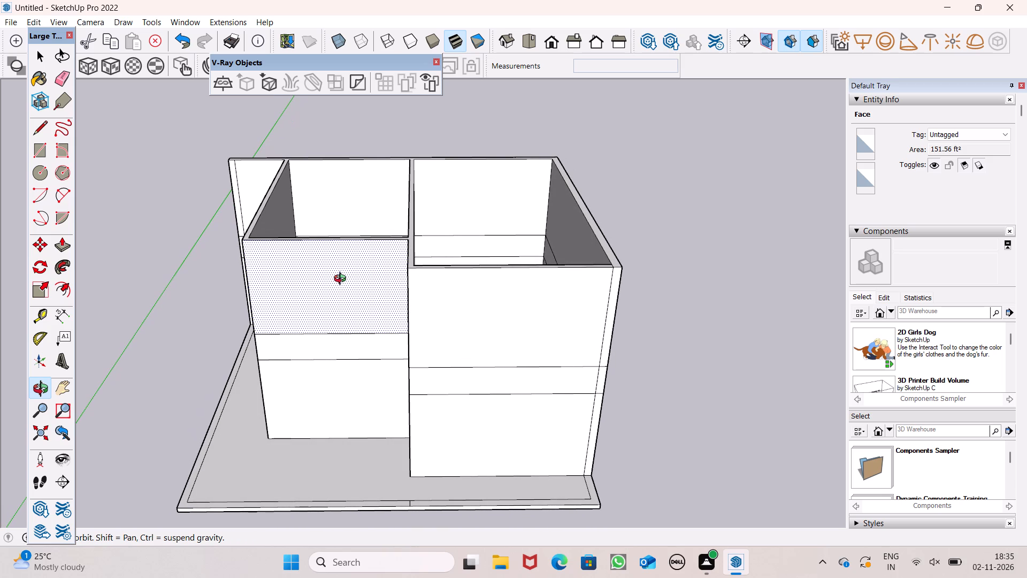
pyautogui.moveTo(342, 280); pyautogui.dragTo(328, 301, button='middle')
pyautogui.scroll(-5, 407, 298)
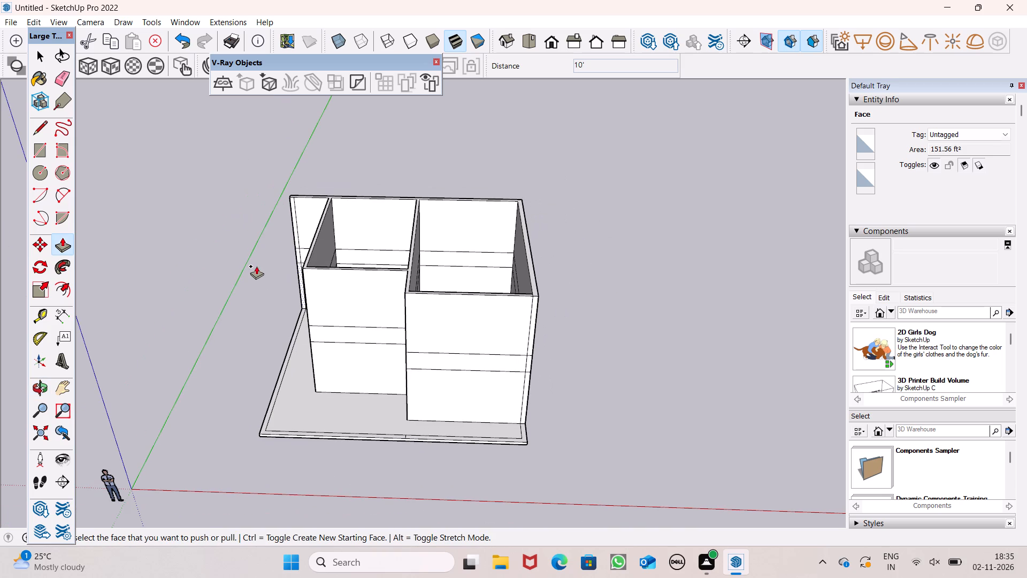
pyautogui.scroll(1, 254, 245)
pyautogui.scroll(-2, 252, 245)
pyautogui.moveTo(266, 264); pyautogui.dragTo(319, 299, button='middle')
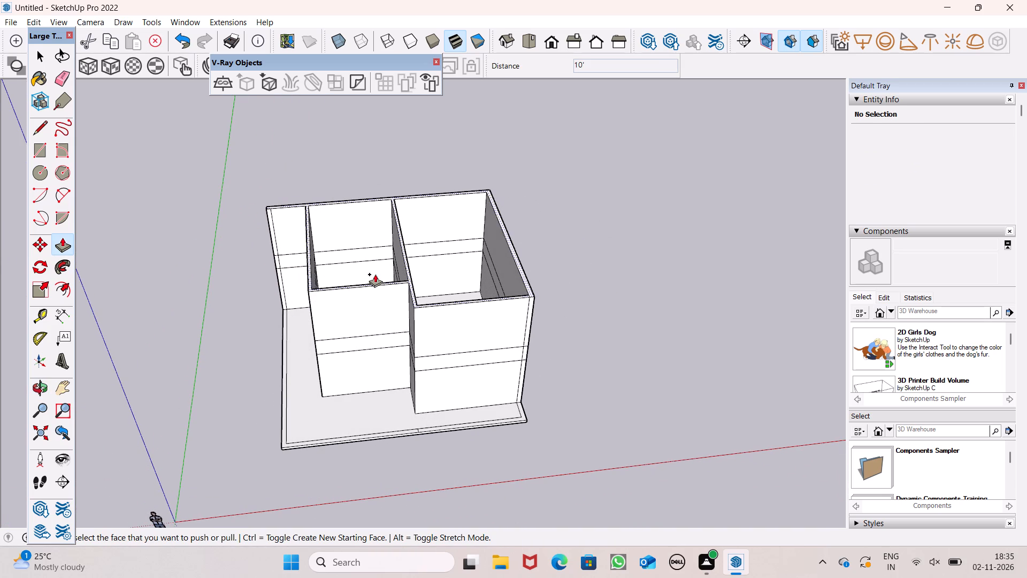
pyautogui.scroll(2, 375, 274)
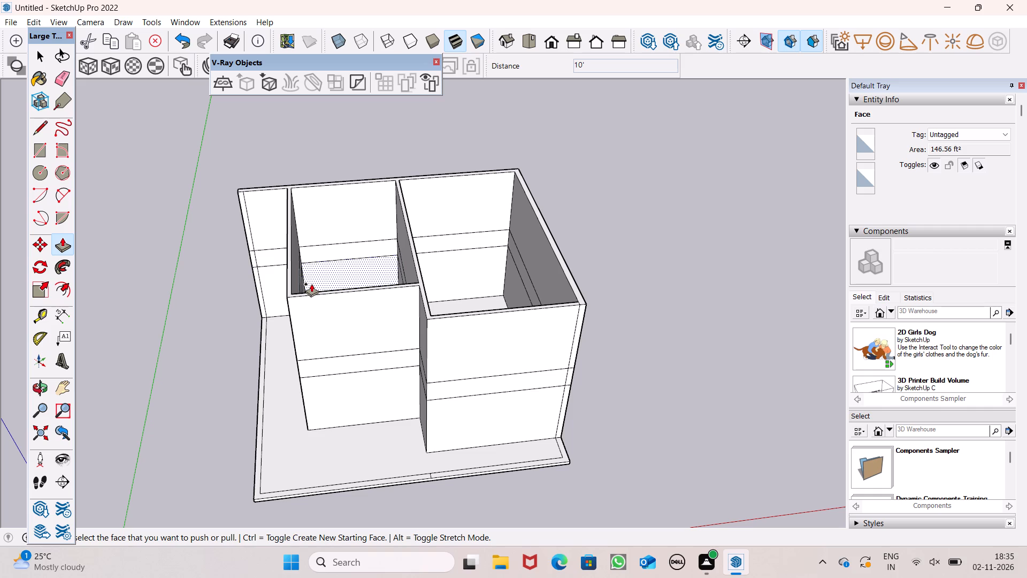
pyautogui.scroll(-3, 409, 288)
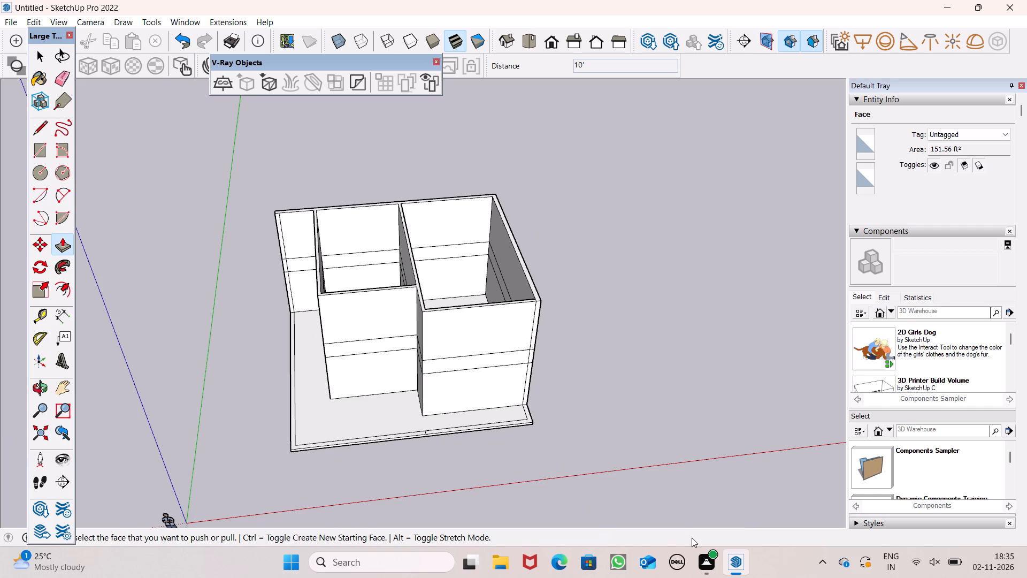
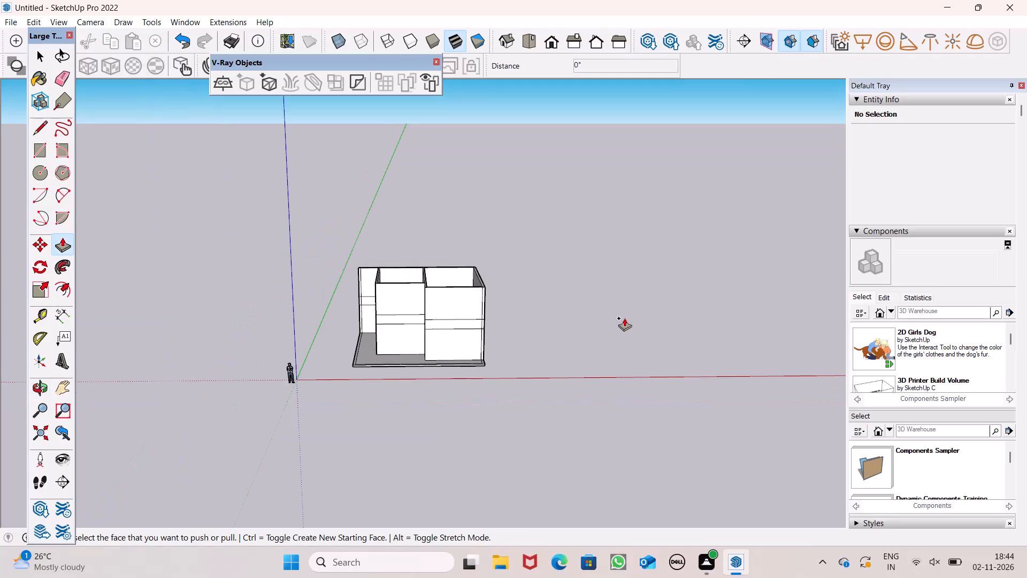
# Raise the walls' connected top face by a further 2' with Push/Pull.
pyautogui.scroll(8, 313, 289)
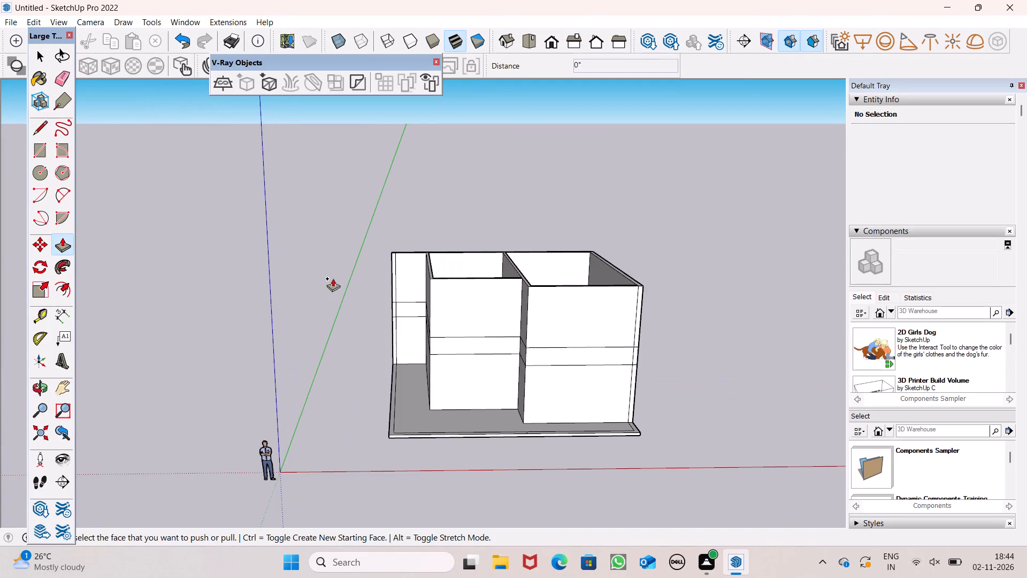
pyautogui.moveTo(530, 352); pyautogui.dragTo(526, 373, button='middle')
pyautogui.scroll(2, 498, 267)
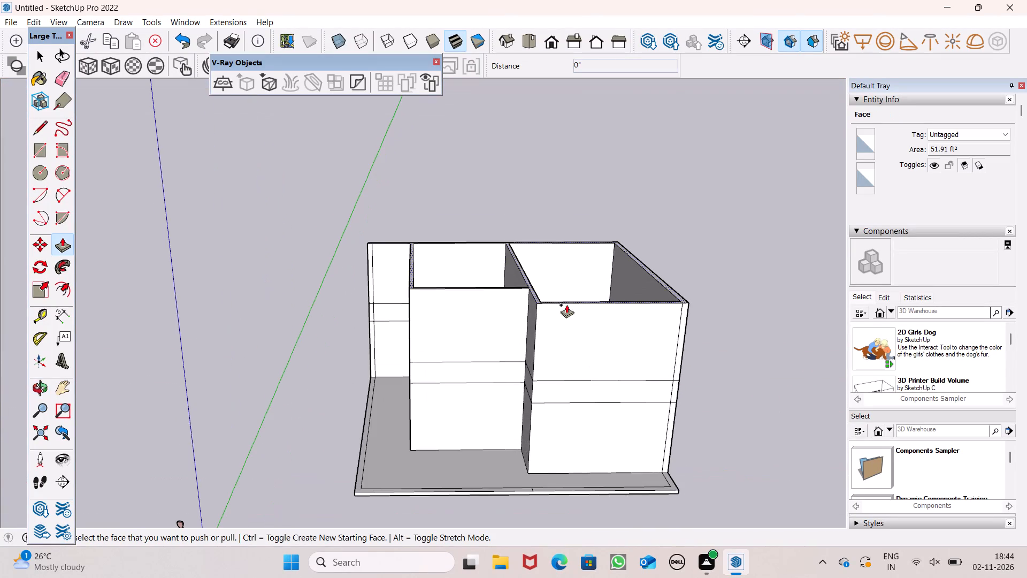
pyautogui.scroll(4, 566, 305)
pyautogui.scroll(-5, 556, 324)
pyautogui.scroll(7, 430, 224)
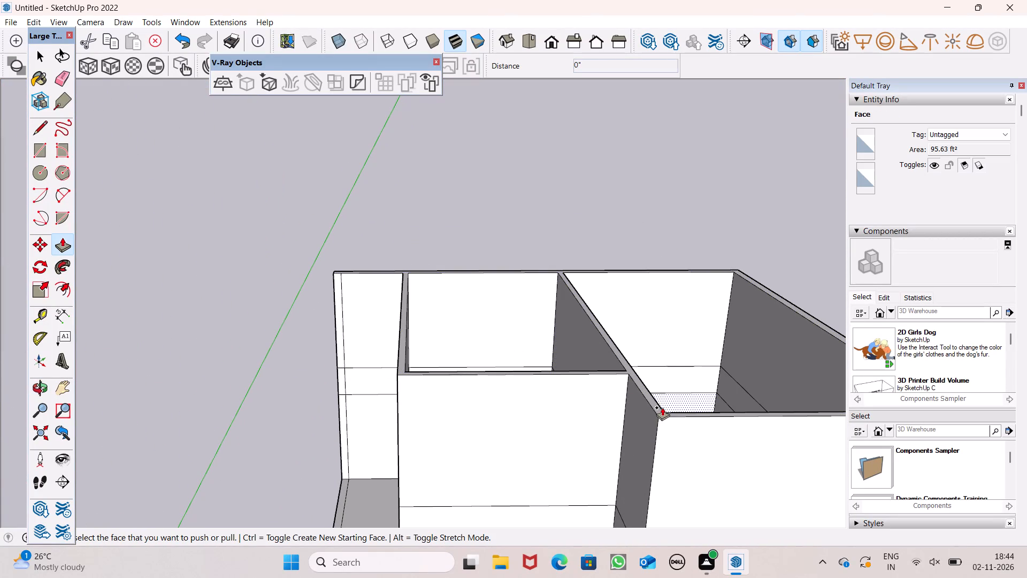
pyautogui.moveTo(662, 408); pyautogui.dragTo(657, 377)
pyautogui.scroll(-4, 513, 363)
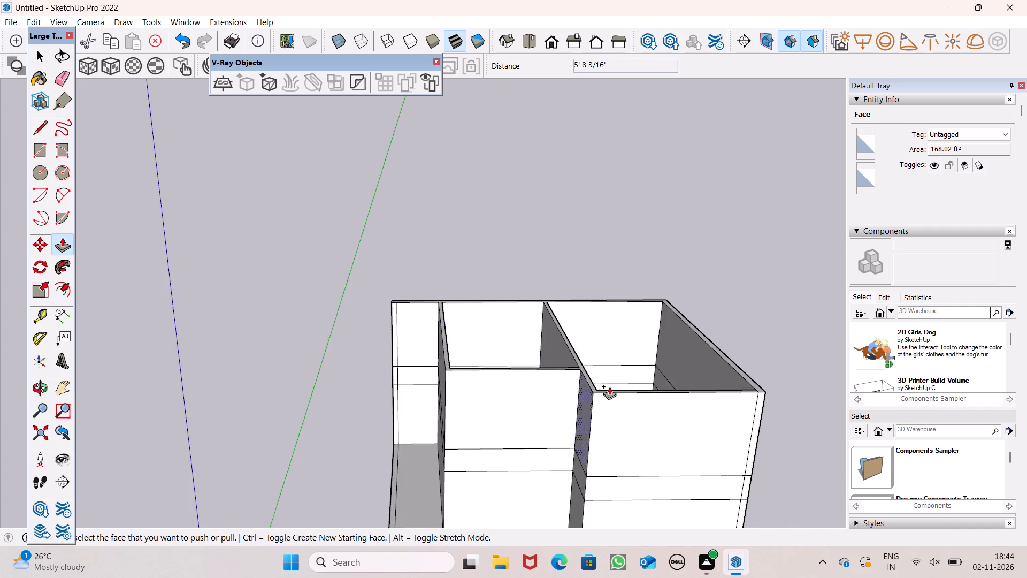
pyautogui.moveTo(610, 397); pyautogui.dragTo(388, 527, button='middle')
pyautogui.scroll(-5, 509, 326)
pyautogui.moveTo(403, 444); pyautogui.dragTo(538, 494, button='middle')
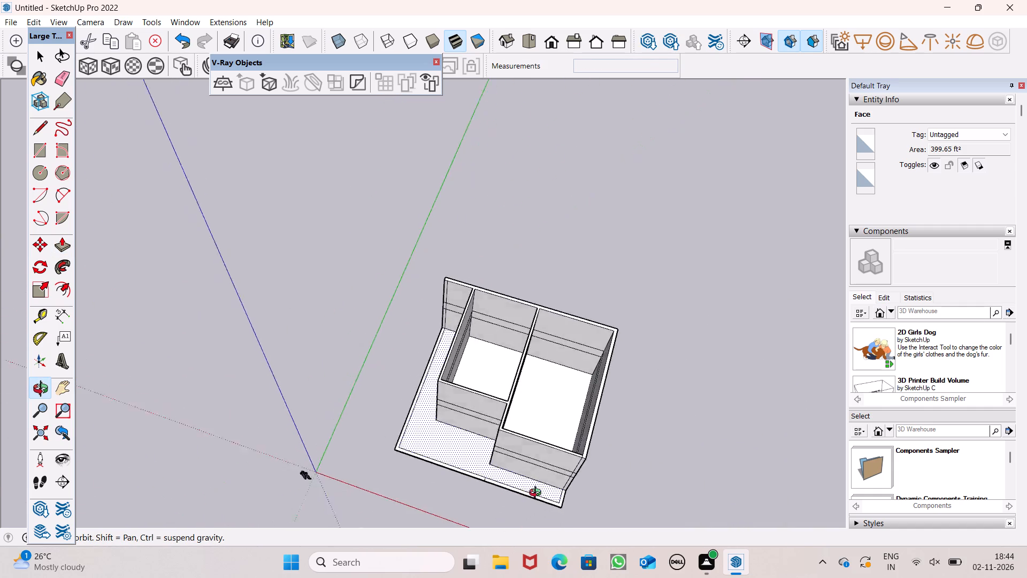
pyautogui.moveTo(538, 494); pyautogui.dragTo(583, 386, button='middle')
pyautogui.scroll(12, 554, 376)
pyautogui.moveTo(508, 390); pyautogui.dragTo(509, 339)
pyautogui.write("2'")
pyautogui.press('Return')
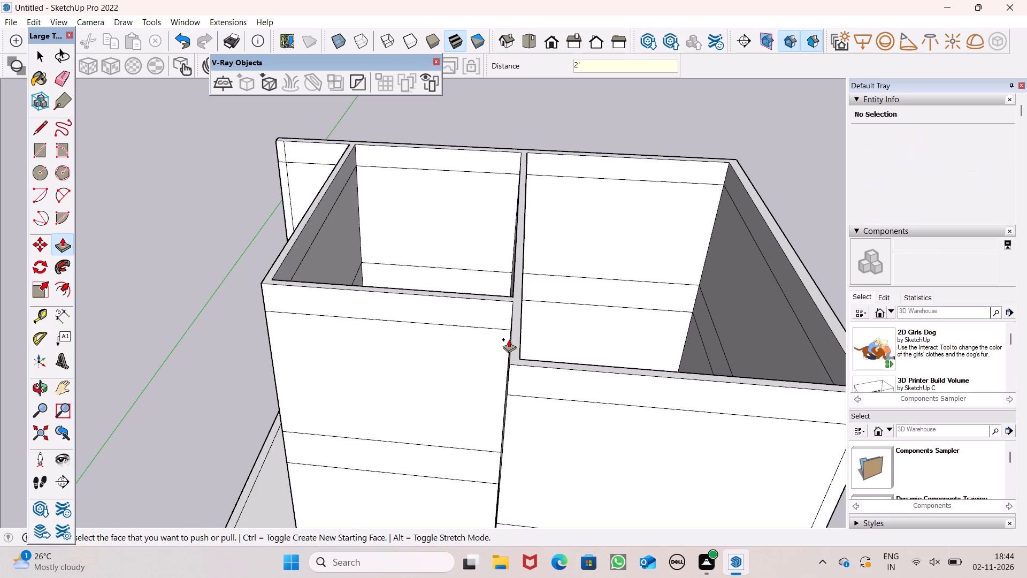
# Examine the raised walls, their stacked height bands and both rooms from above and from the front.
pyautogui.scroll(-1, 509, 339)
pyautogui.moveTo(494, 358); pyautogui.dragTo(527, 307, button='middle')
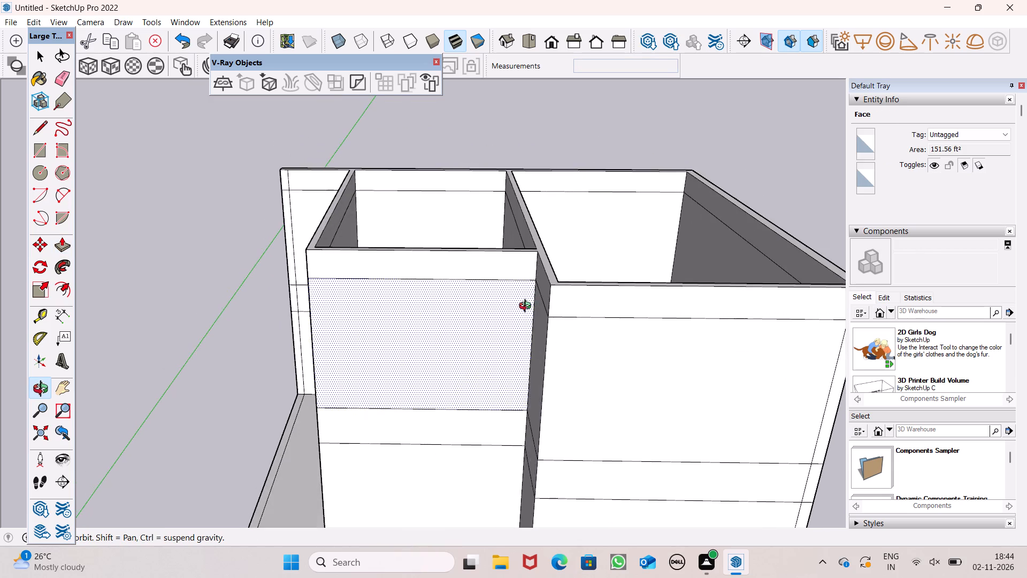
pyautogui.moveTo(527, 307); pyautogui.dragTo(523, 347, button='middle')
pyautogui.scroll(-3, 526, 336)
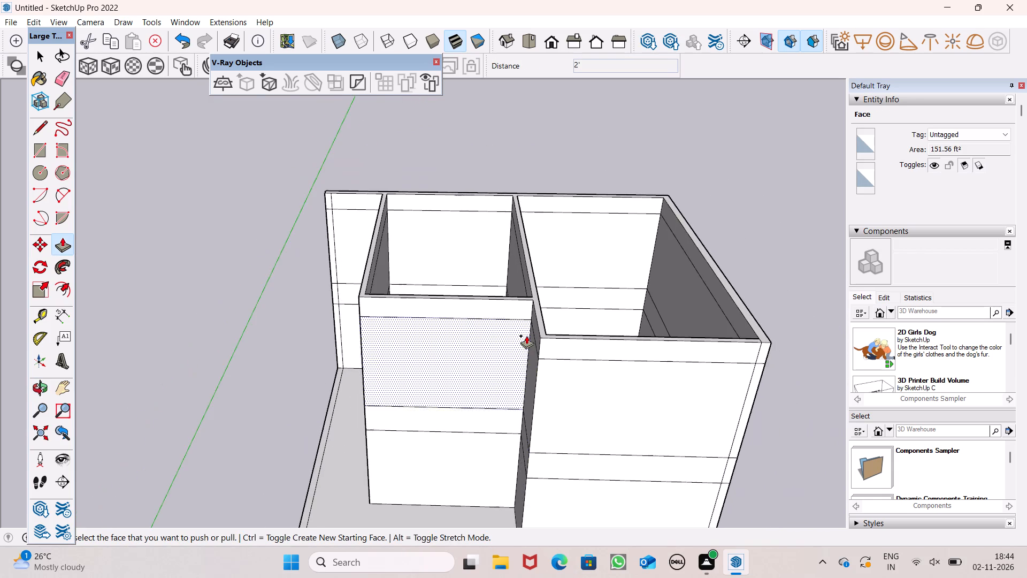
pyautogui.scroll(5, 583, 336)
pyautogui.scroll(-6, 464, 311)
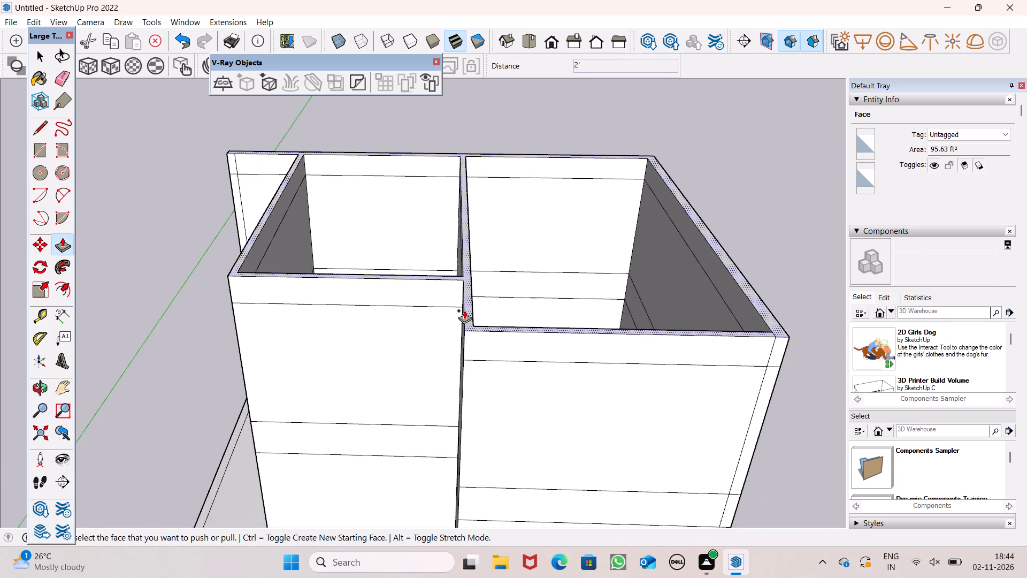
pyautogui.scroll(-2, 464, 310)
pyautogui.moveTo(452, 361); pyautogui.dragTo(473, 388, button='middle')
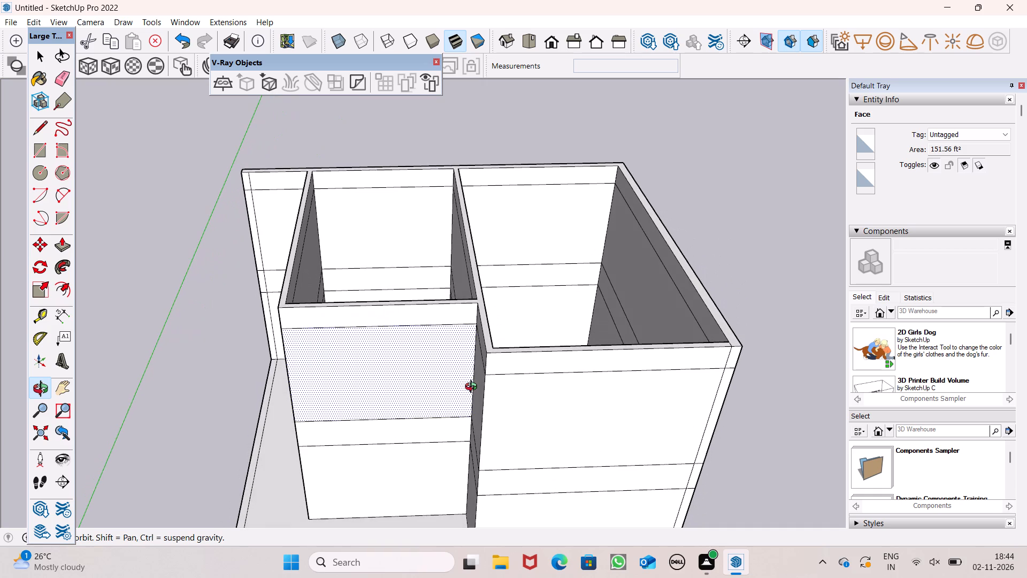
pyautogui.moveTo(473, 388); pyautogui.dragTo(464, 375, button='middle')
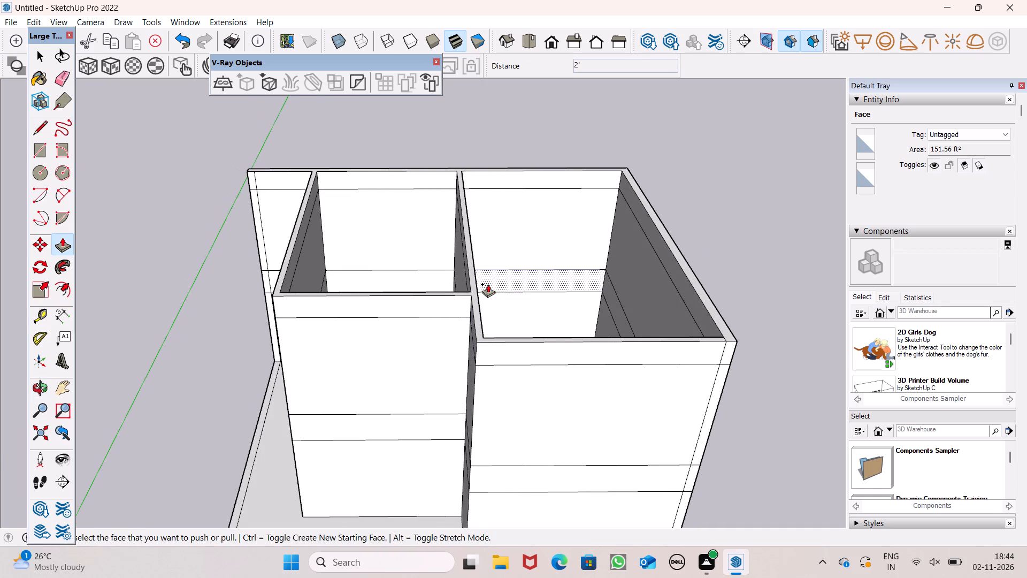
pyautogui.scroll(-2, 488, 284)
pyautogui.scroll(3, 478, 297)
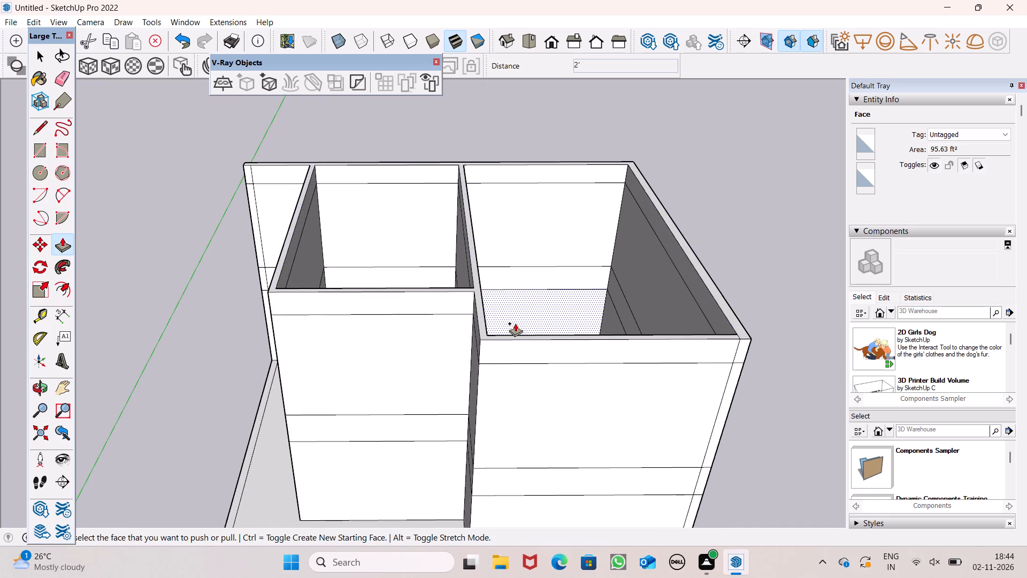
pyautogui.scroll(5, 515, 334)
pyautogui.scroll(-4, 515, 334)
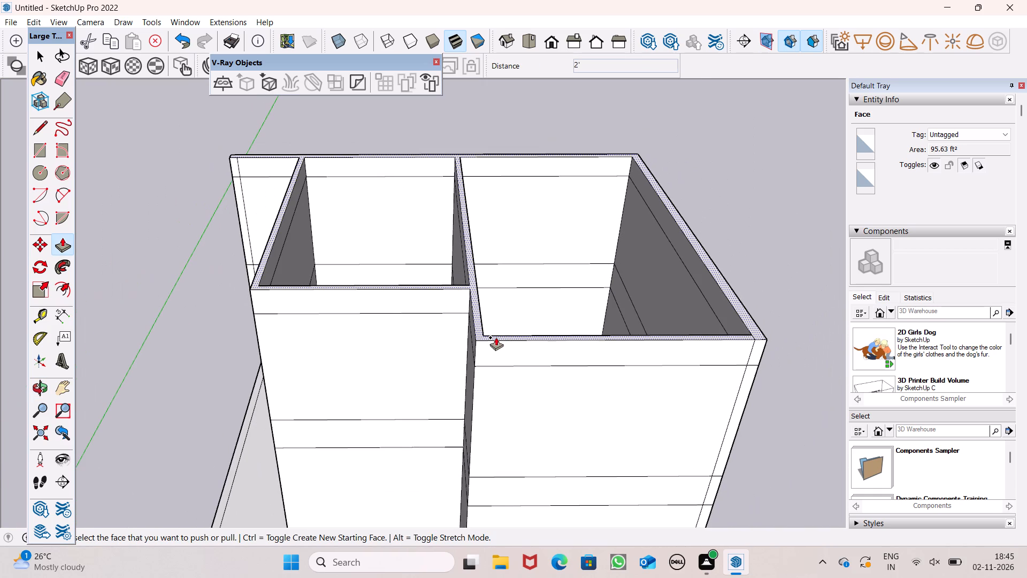
pyautogui.moveTo(495, 338); pyautogui.dragTo(489, 307, button='middle')
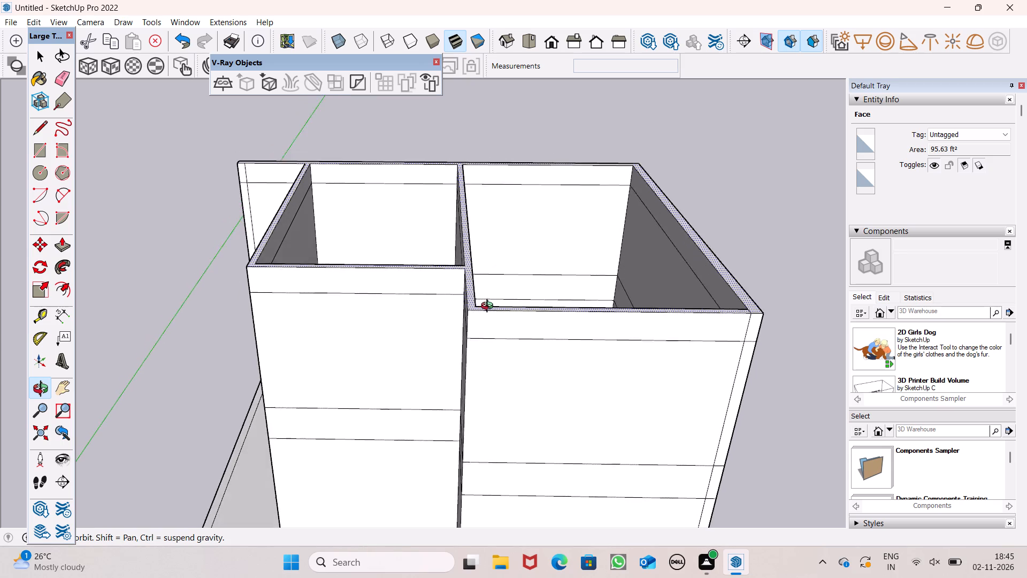
pyautogui.moveTo(489, 307); pyautogui.dragTo(505, 274, button='middle')
pyautogui.scroll(-8, 474, 214)
pyautogui.moveTo(473, 279); pyautogui.dragTo(482, 194, button='middle')
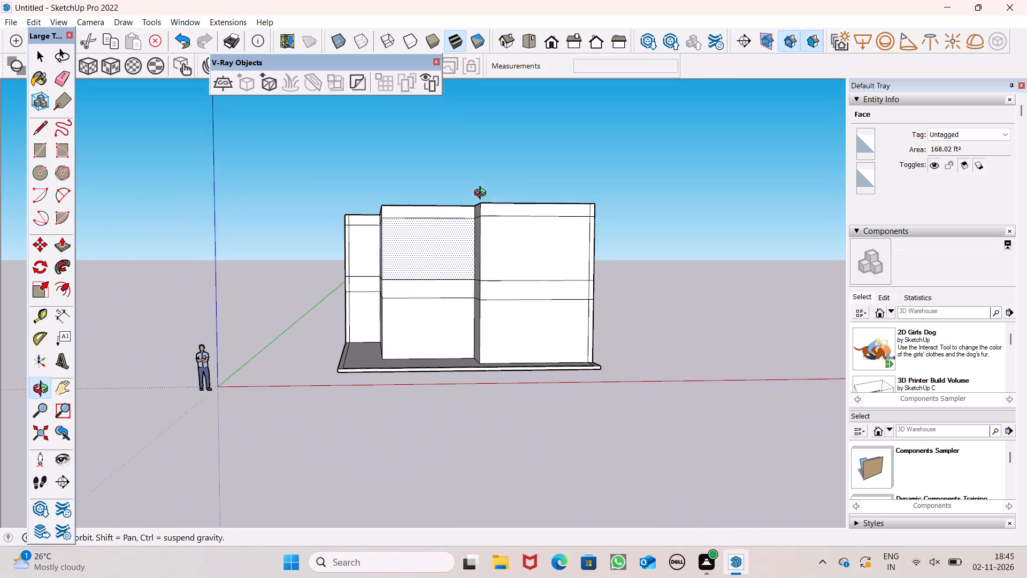
pyautogui.moveTo(482, 194); pyautogui.dragTo(482, 199, button='middle')
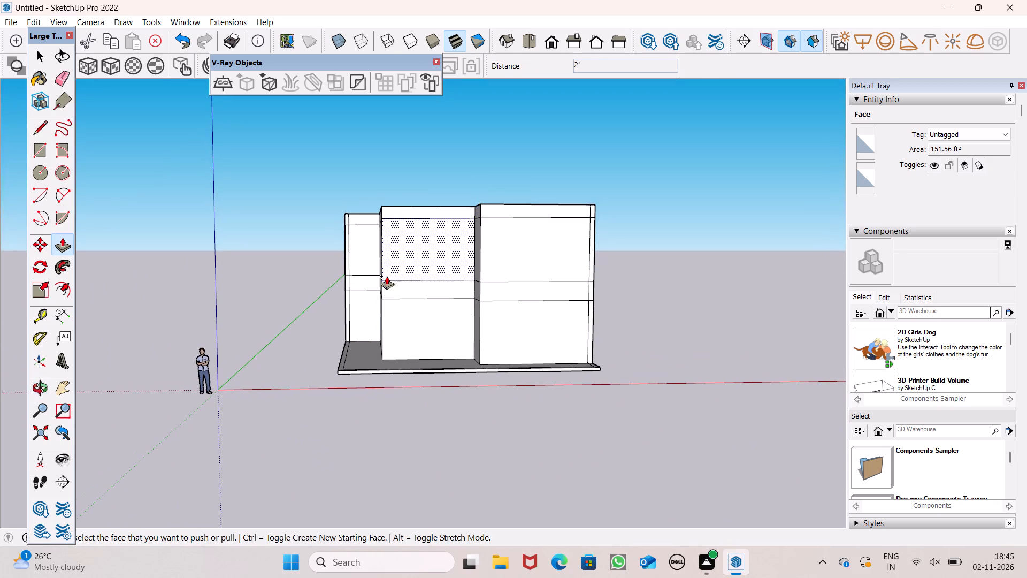
pyautogui.moveTo(458, 345); pyautogui.dragTo(433, 369, button='middle')
pyautogui.press('space')
pyautogui.scroll(4, 371, 304)
pyautogui.scroll(-2, 408, 287)
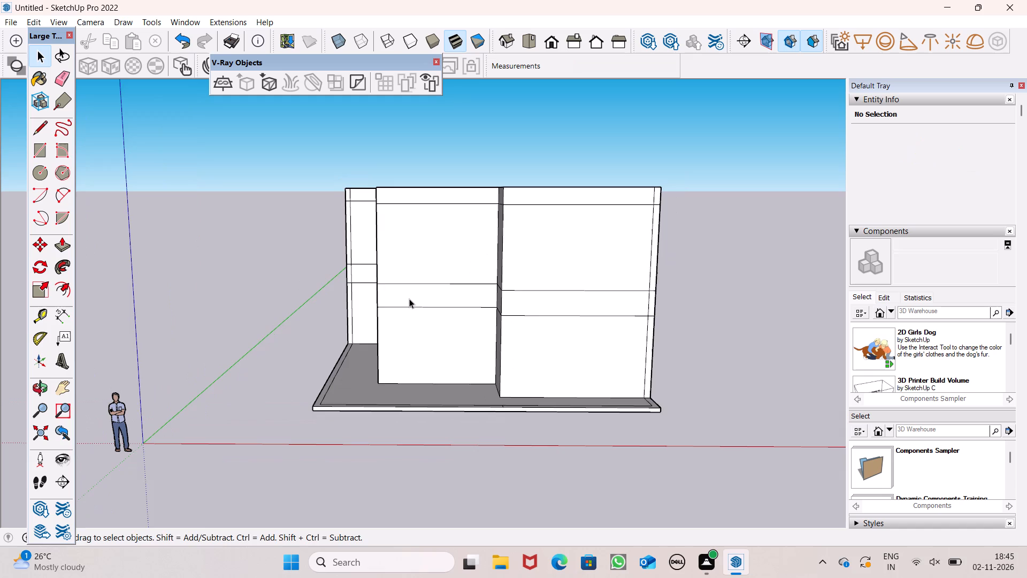
pyautogui.moveTo(435, 351); pyautogui.dragTo(437, 323, button='middle')
pyautogui.scroll(3, 412, 269)
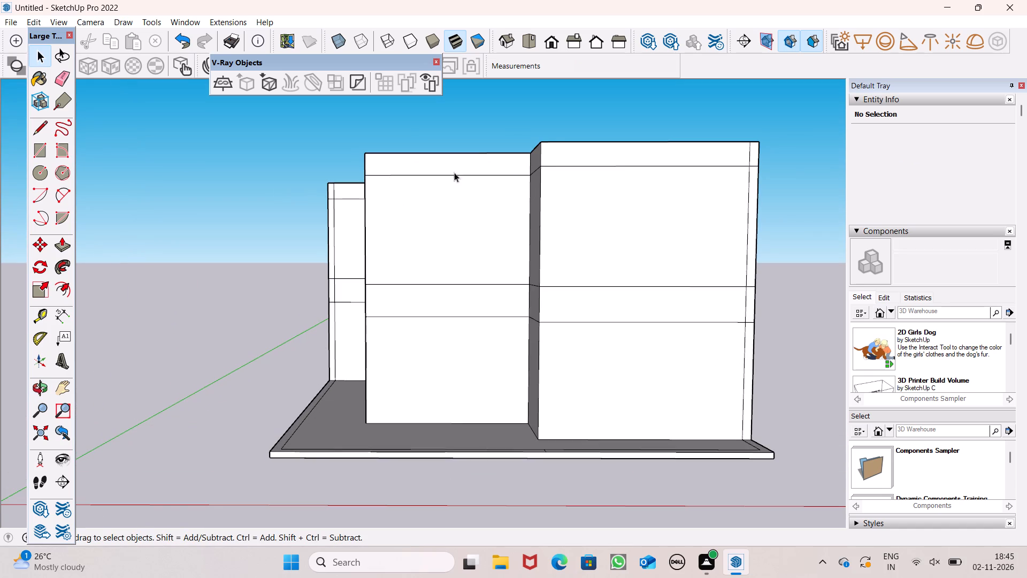
pyautogui.scroll(5, 461, 163)
# Draw a 4' by 7' door rectangle on the smaller room's front wall, standing on its bottom edge near the corner away from the larger room.
pyautogui.click(39, 156)
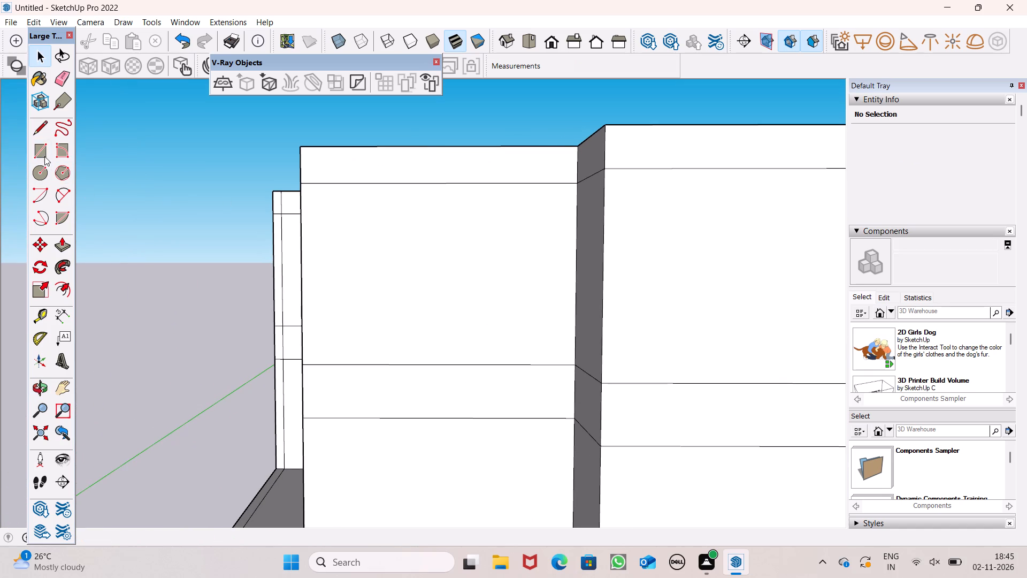
pyautogui.scroll(-4, 349, 266)
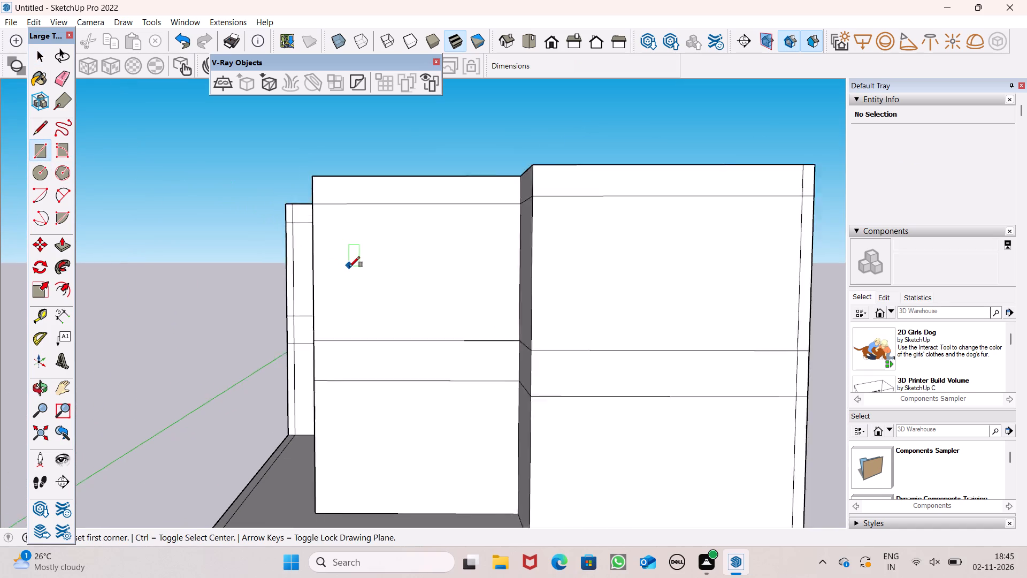
pyautogui.scroll(-1, 349, 267)
pyautogui.moveTo(389, 294); pyautogui.dragTo(385, 325, button='middle')
pyautogui.scroll(7, 374, 324)
pyautogui.scroll(-3, 323, 327)
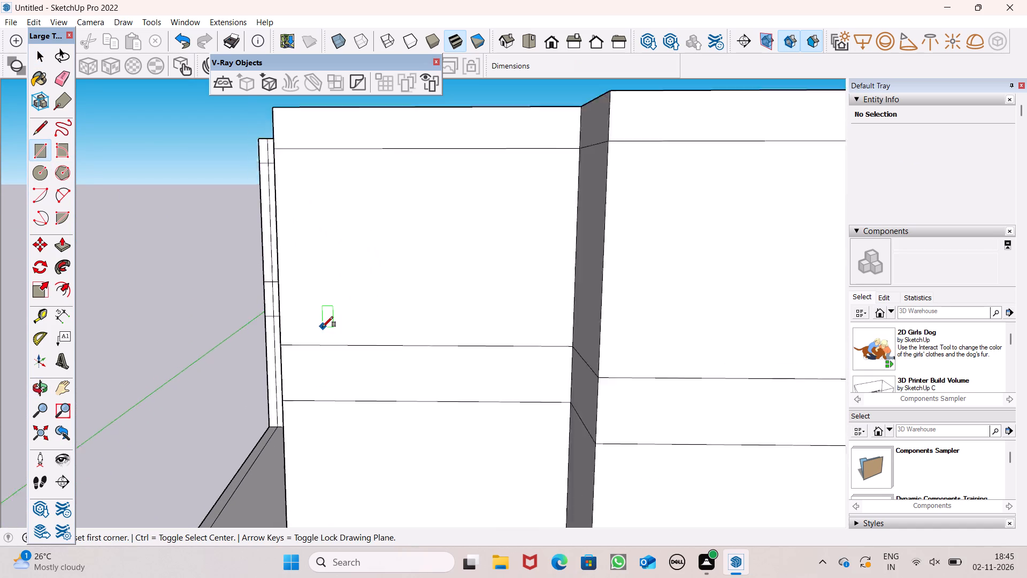
pyautogui.scroll(-2, 323, 327)
pyautogui.scroll(5, 221, 332)
pyautogui.scroll(-6, 310, 333)
pyautogui.scroll(2, 369, 290)
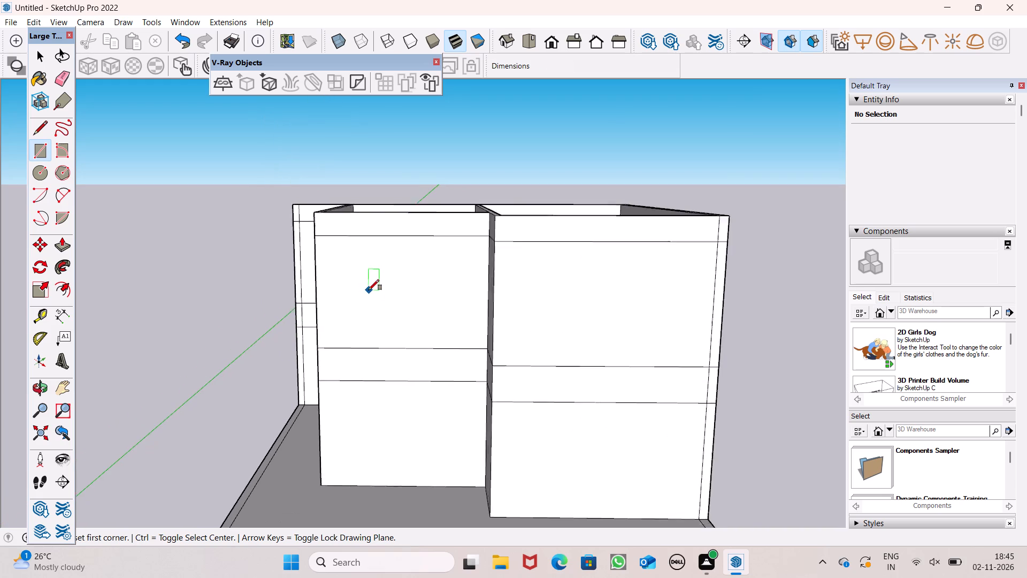
pyautogui.scroll(2, 369, 290)
pyautogui.scroll(-4, 355, 300)
pyautogui.scroll(4, 351, 485)
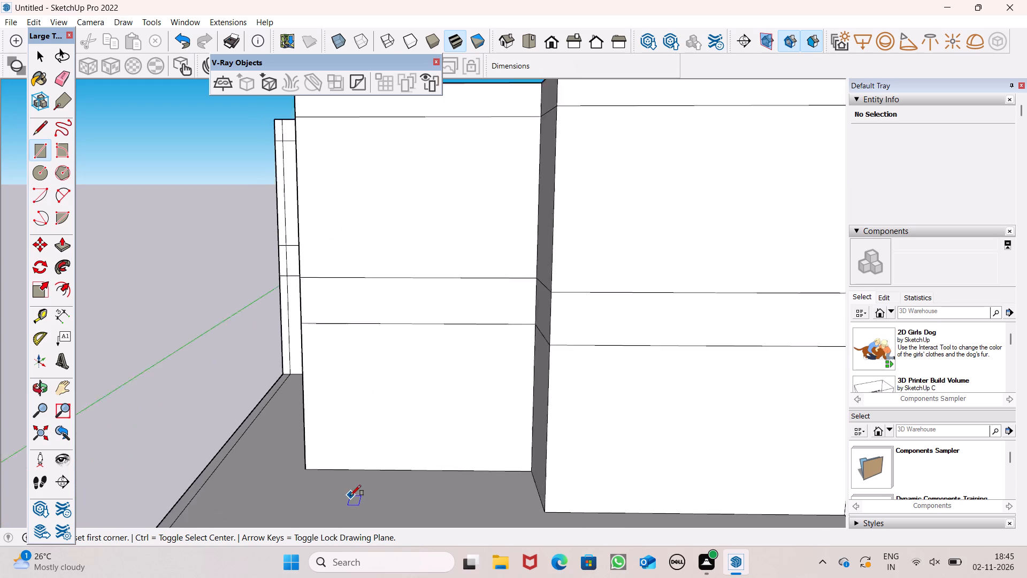
pyautogui.scroll(3, 350, 496)
pyautogui.click(340, 462)
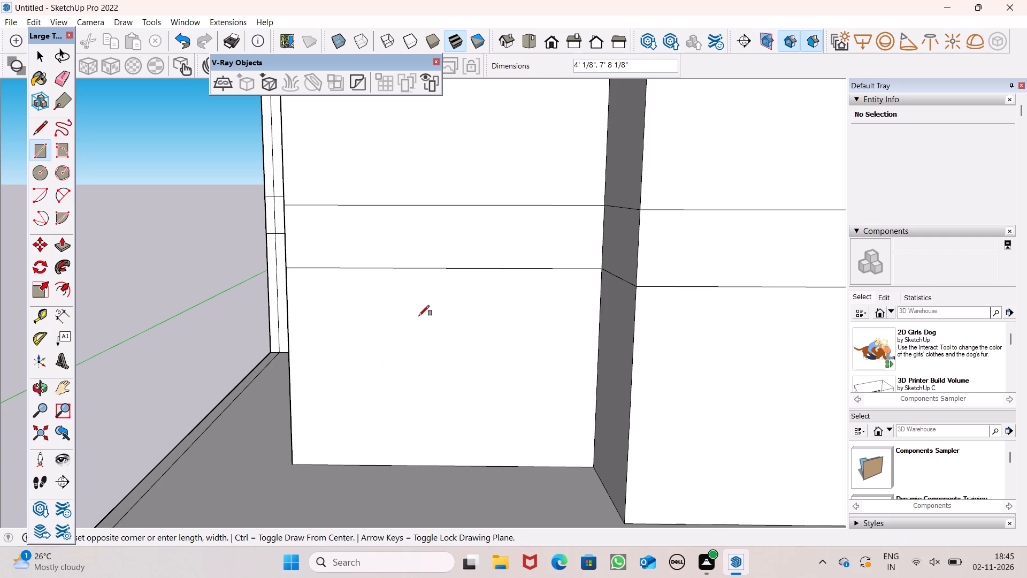
pyautogui.scroll(-1, 404, 344)
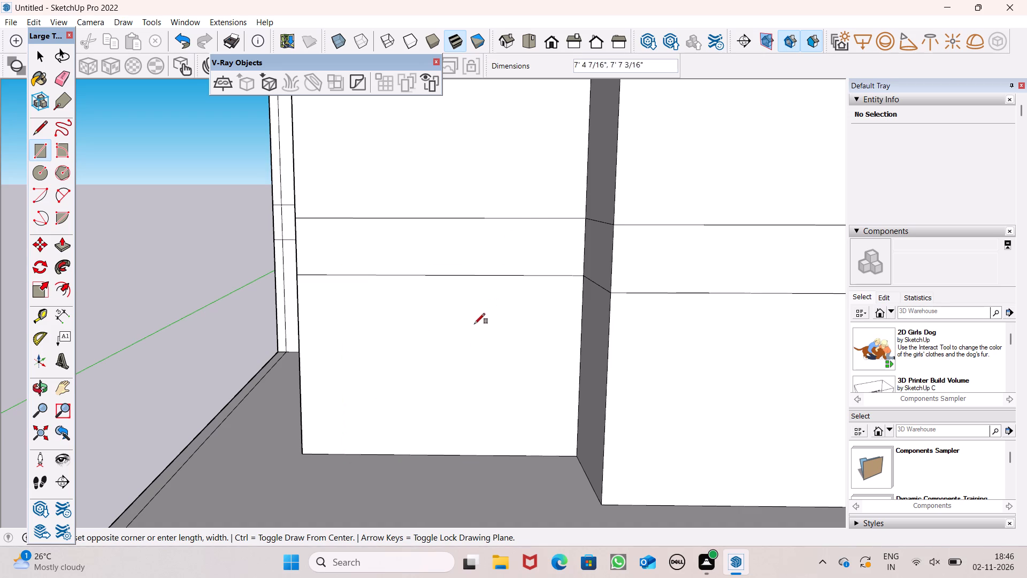
pyautogui.scroll(-1, 421, 332)
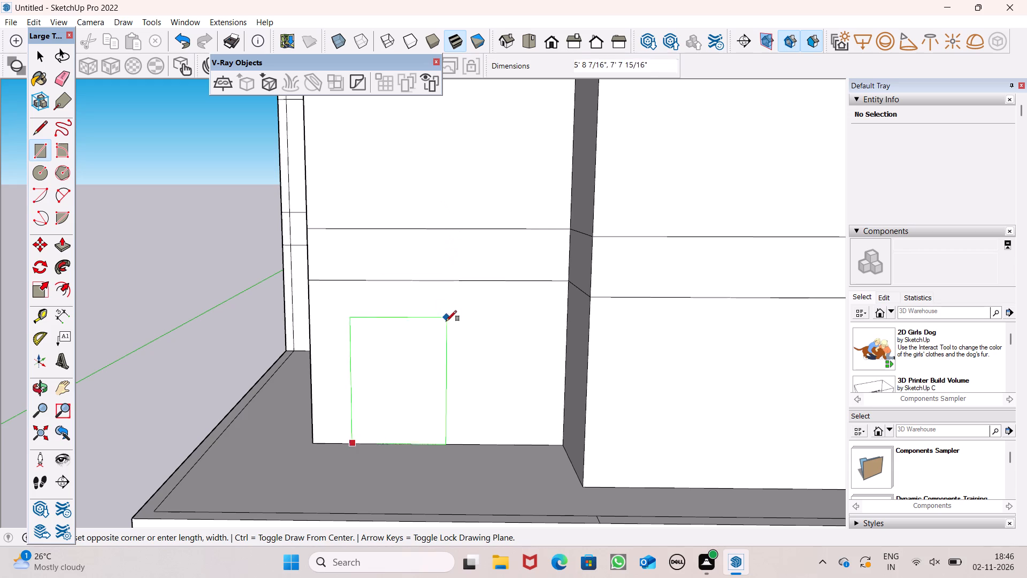
pyautogui.scroll(-4, 538, 323)
pyautogui.scroll(1, 487, 375)
pyautogui.scroll(7, 427, 373)
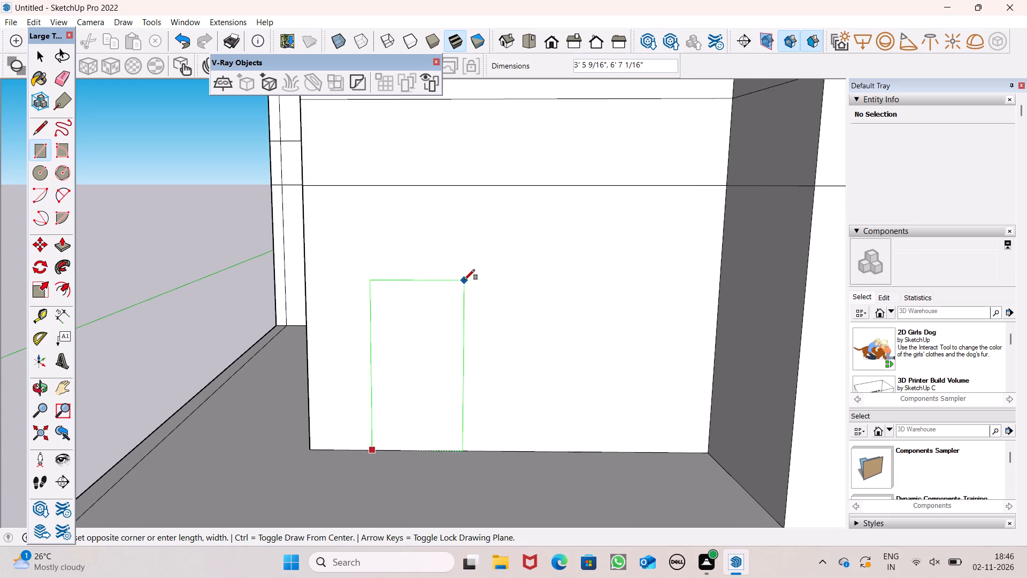
pyautogui.write("4',7'")
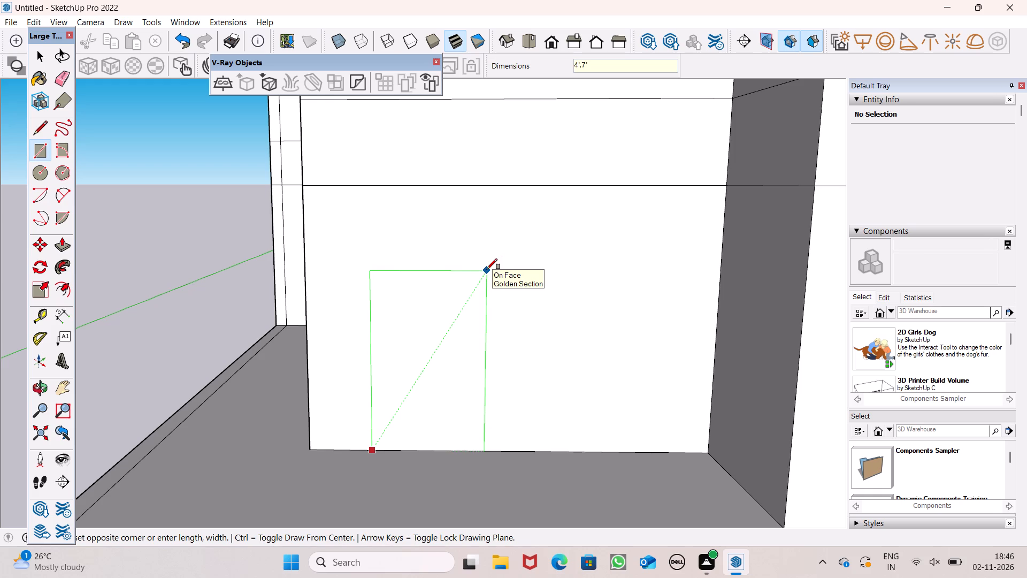
pyautogui.press('Return')
pyautogui.press('space')
pyautogui.scroll(-1, 415, 340)
pyautogui.scroll(1, 552, 334)
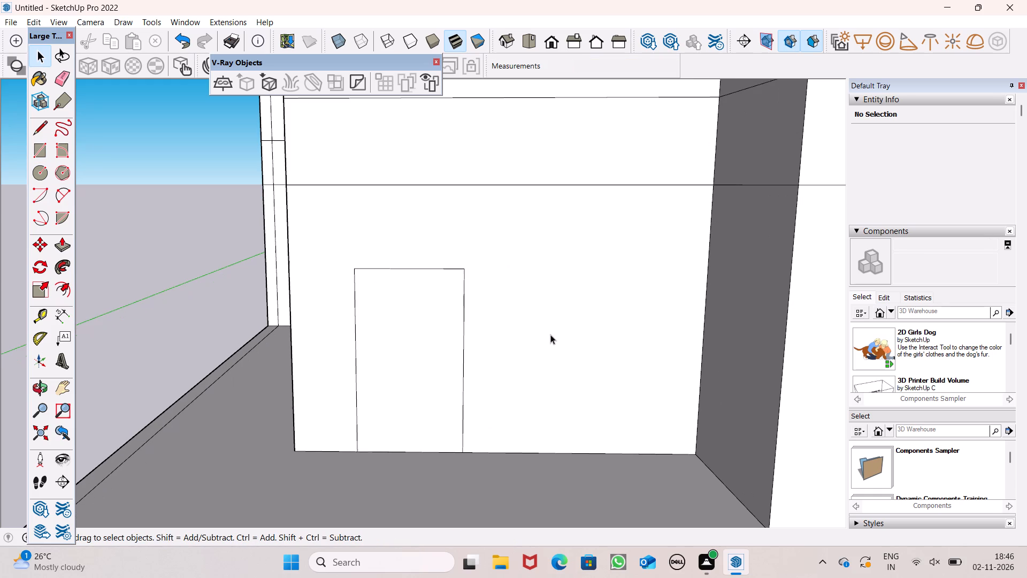
# Draw a window rectangle about 4'2" by 3'10" beside the door outline on the same wall, its top roughly level with the door's.
pyautogui.click(35, 149)
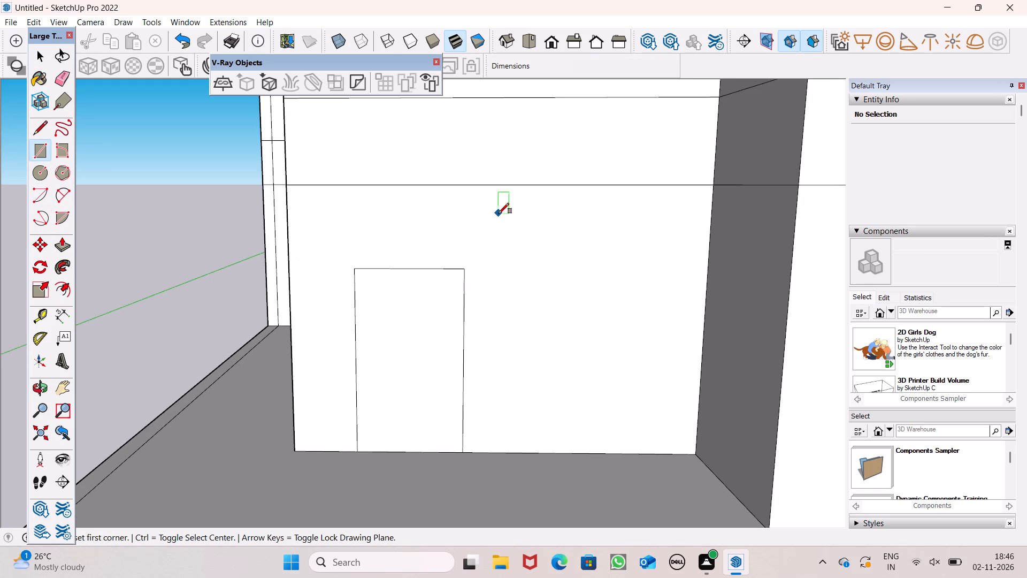
pyautogui.scroll(2, 637, 275)
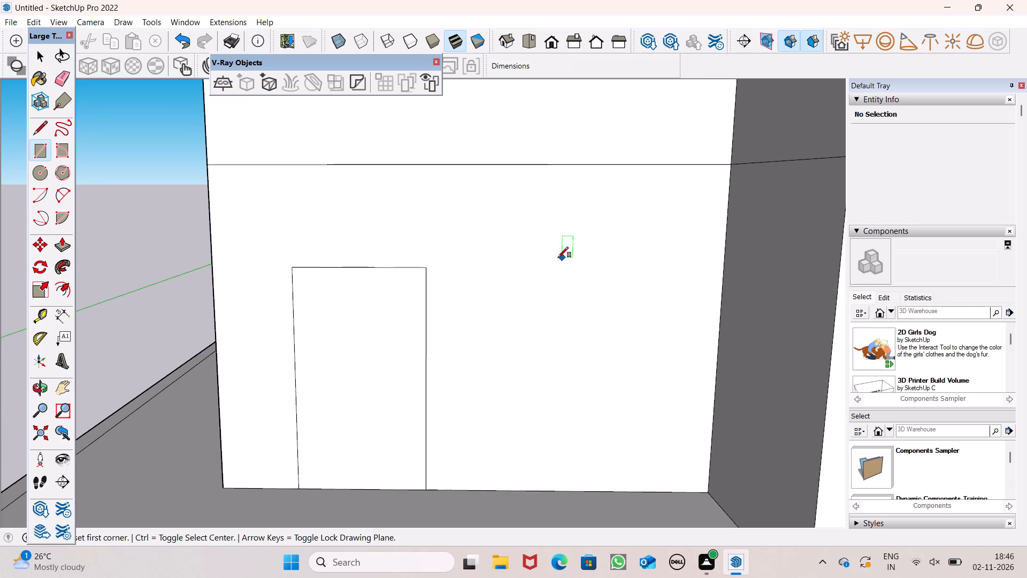
pyautogui.click(545, 264)
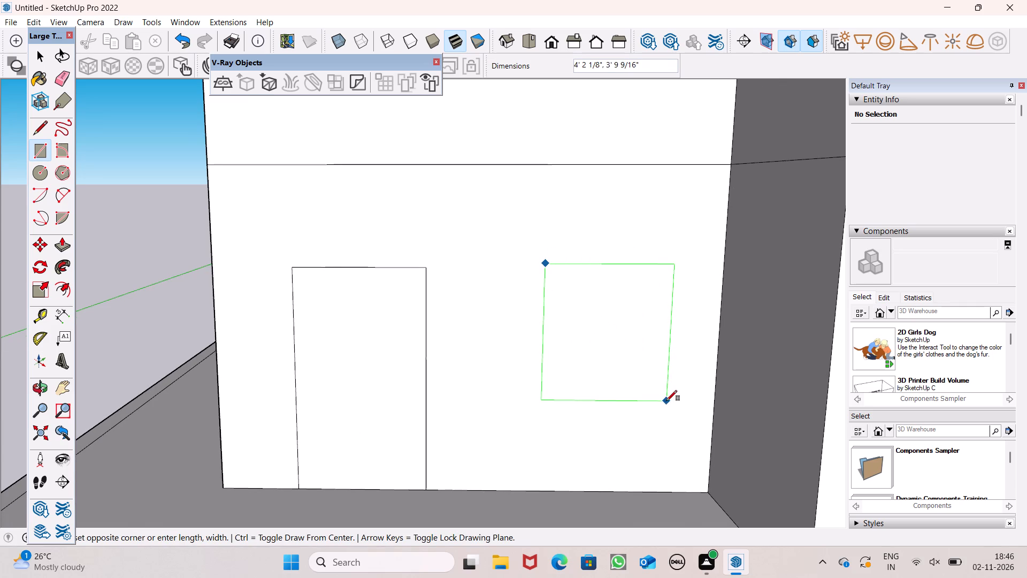
pyautogui.click(666, 400)
pyautogui.press('space')
# Move the window rectangle, face and edges together, slightly along the wall toward the door outline, and clear the selection.
pyautogui.doubleClick(628, 374)
pyautogui.press('m')
pyautogui.press('Return')
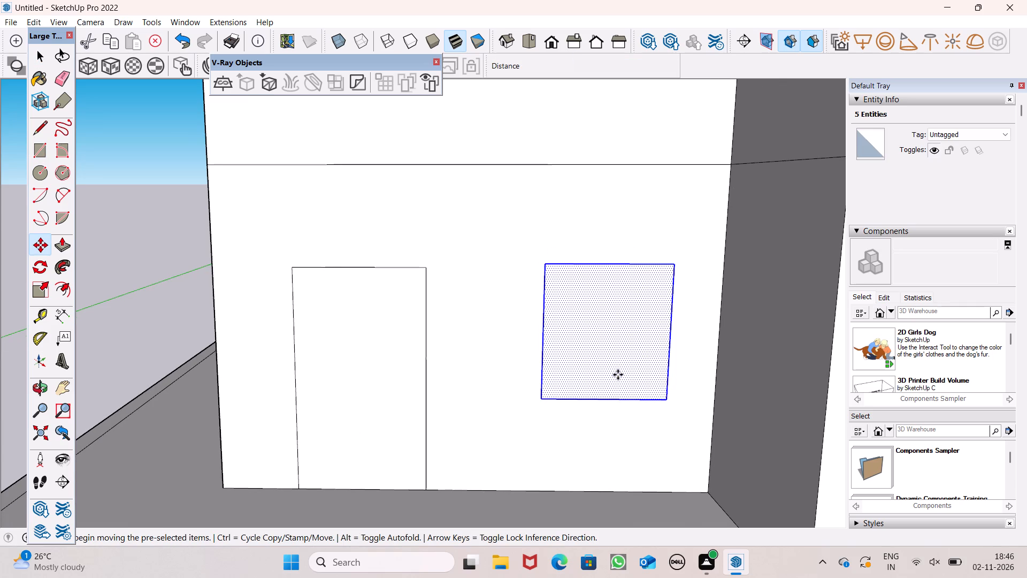
pyautogui.moveTo(615, 371); pyautogui.dragTo(581, 371)
pyautogui.moveTo(581, 369); pyautogui.dragTo(589, 367)
pyautogui.scroll(-5, 581, 370)
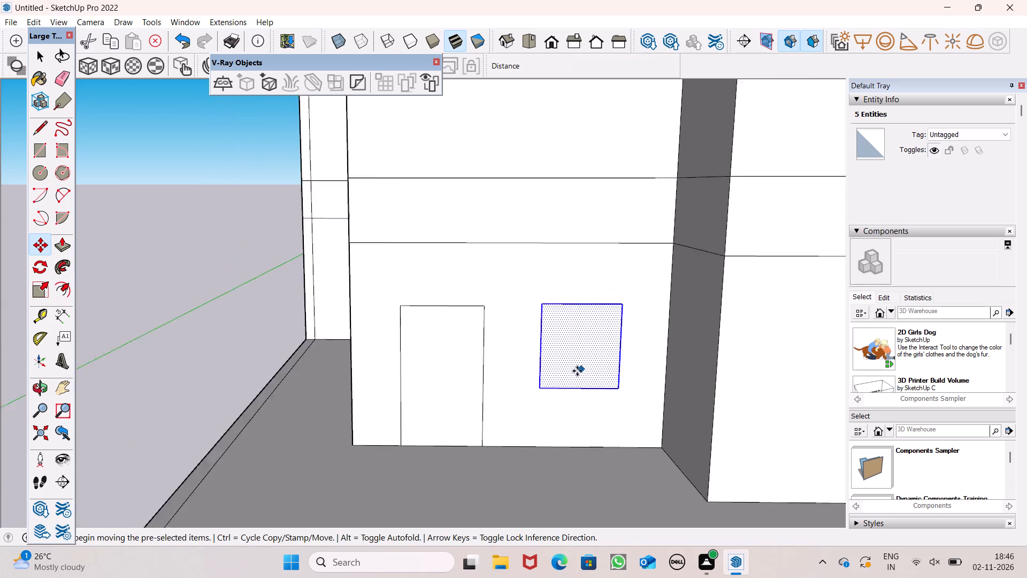
pyautogui.scroll(-1, 577, 371)
pyautogui.press('space')
pyautogui.click(180, 263)
pyautogui.scroll(-4, 403, 417)
pyautogui.scroll(3, 389, 282)
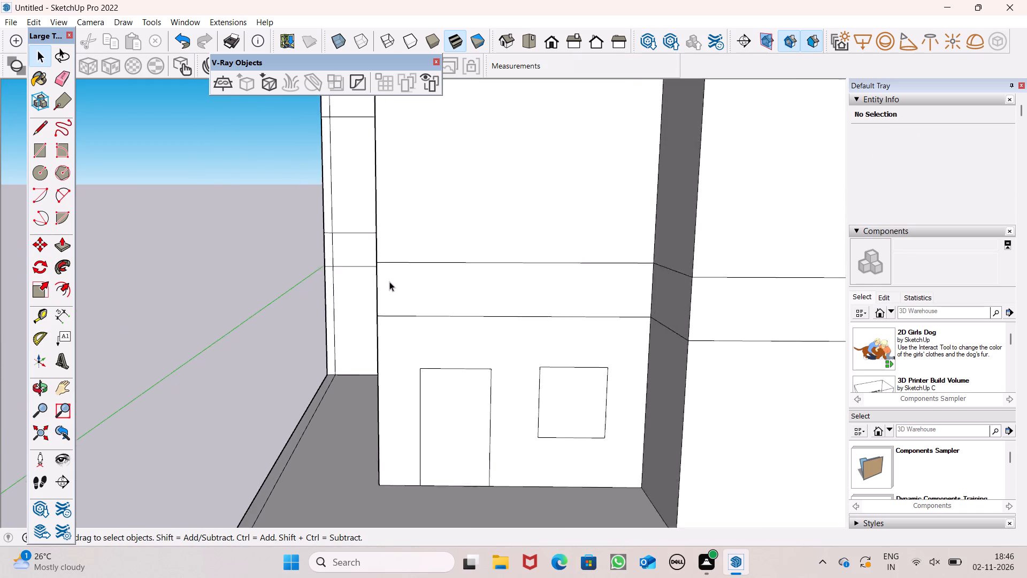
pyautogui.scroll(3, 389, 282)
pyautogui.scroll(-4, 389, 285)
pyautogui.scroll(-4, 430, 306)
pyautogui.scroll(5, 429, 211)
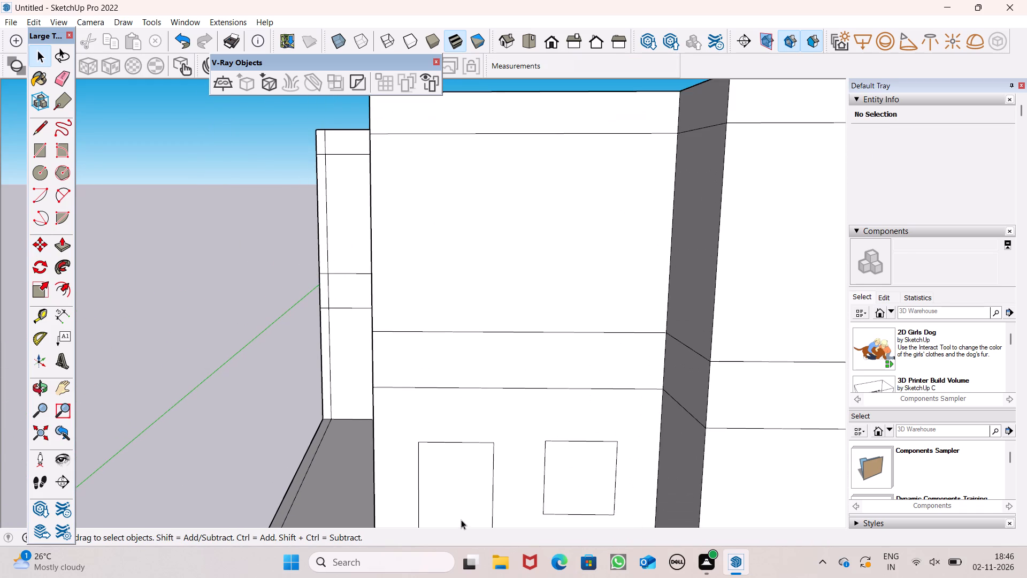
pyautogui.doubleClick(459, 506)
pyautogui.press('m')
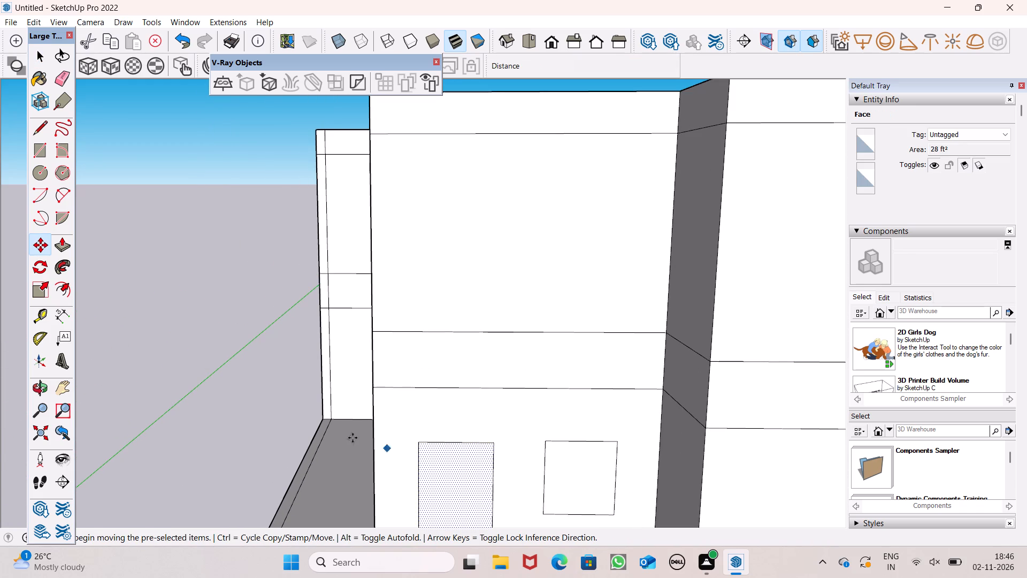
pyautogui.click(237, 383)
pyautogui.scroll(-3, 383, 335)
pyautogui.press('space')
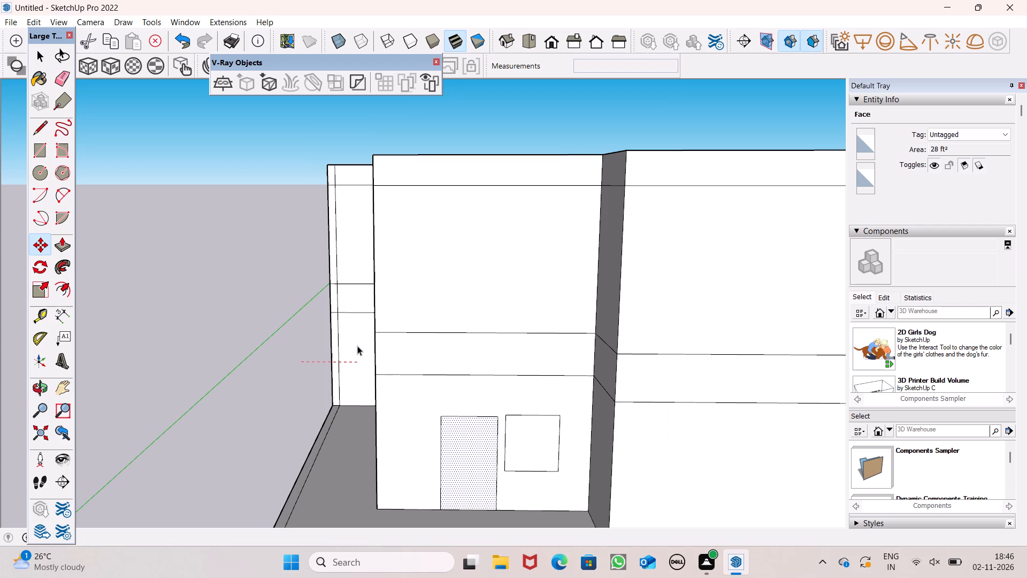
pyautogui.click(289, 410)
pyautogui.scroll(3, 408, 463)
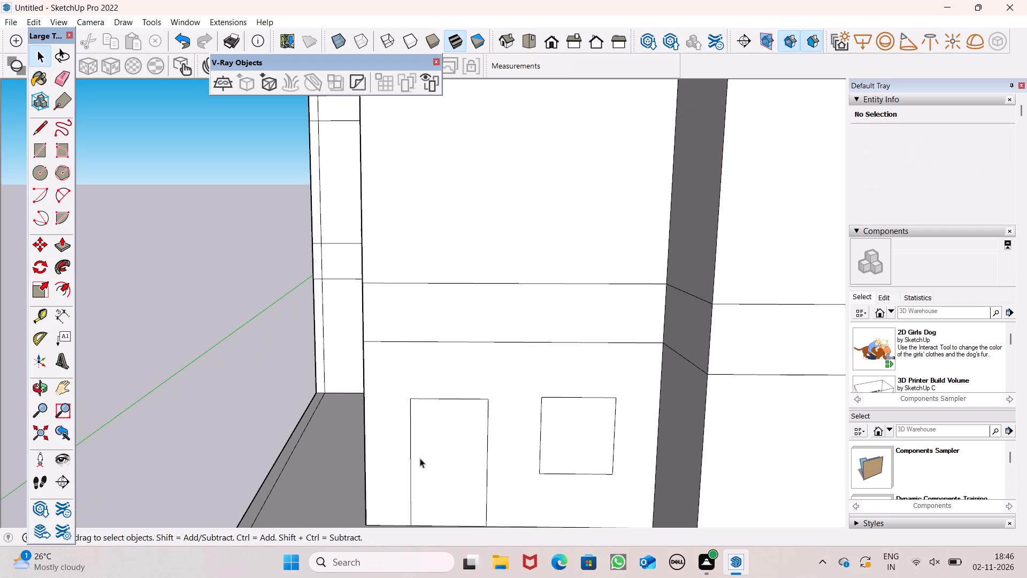
# Copy the door outline, face and edges together, straight up the smaller room's front wall to just above the upper band line.
pyautogui.doubleClick(432, 452)
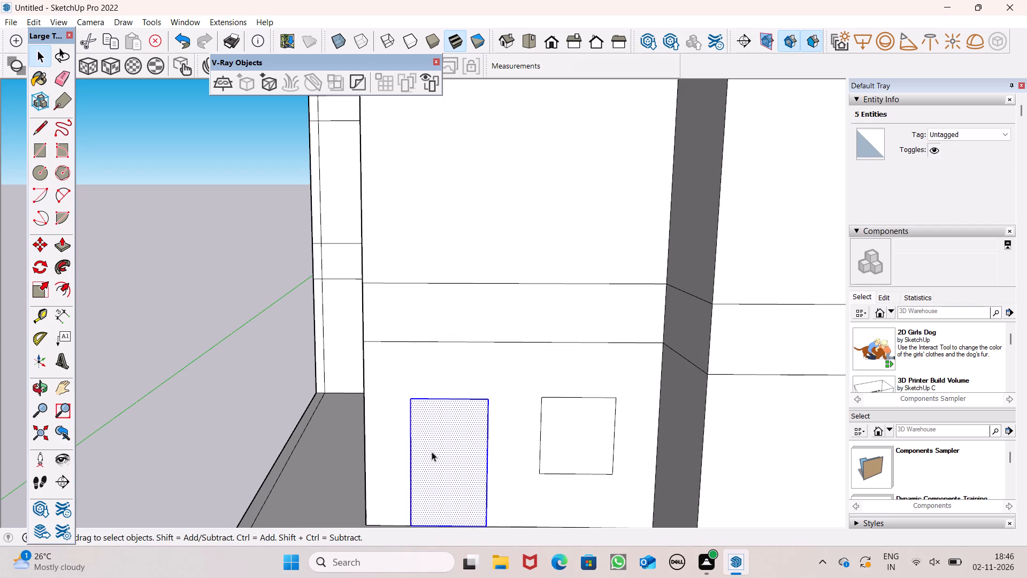
pyautogui.scroll(-9, 433, 435)
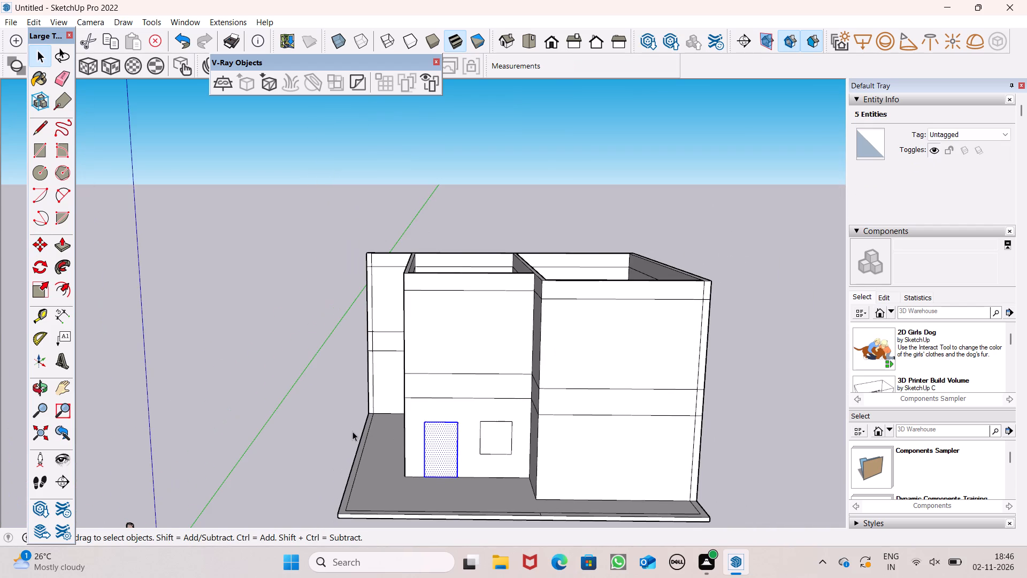
pyautogui.press('m')
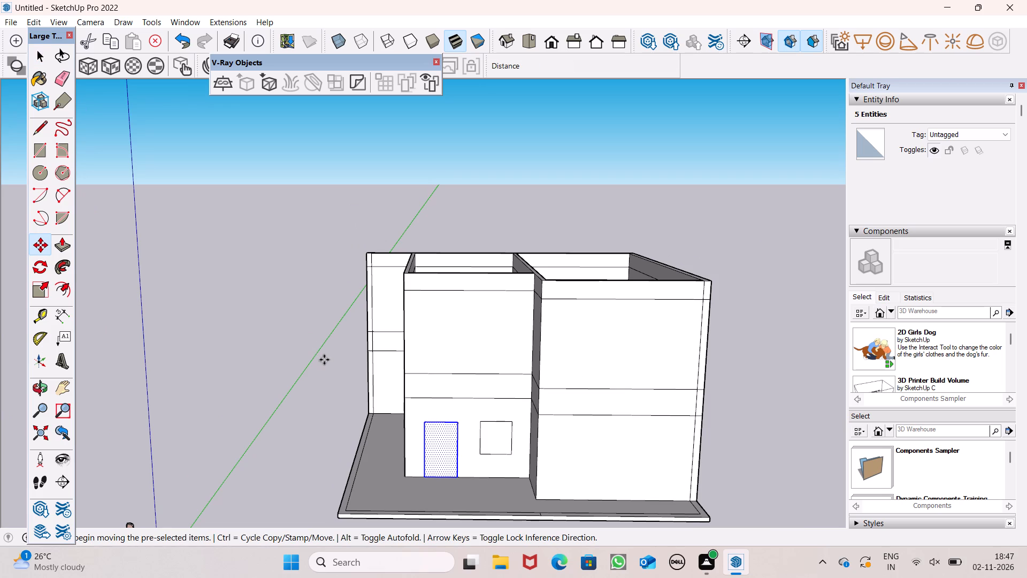
pyautogui.press('Return')
pyautogui.scroll(5, 441, 398)
pyautogui.scroll(-1, 439, 396)
pyautogui.scroll(-2, 399, 370)
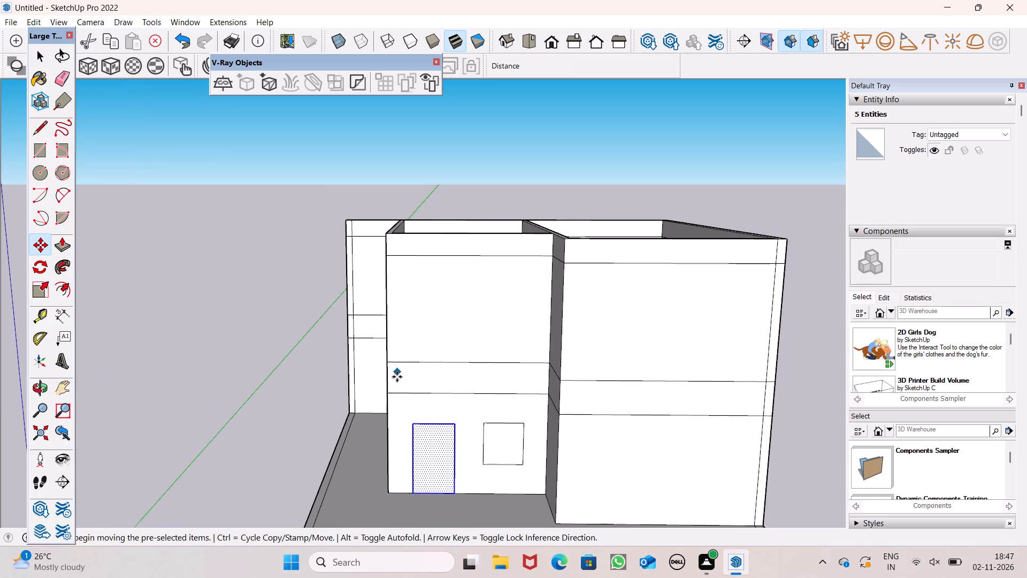
pyautogui.moveTo(411, 431); pyautogui.dragTo(407, 399, button='middle')
pyautogui.scroll(7, 432, 455)
pyautogui.scroll(-6, 430, 459)
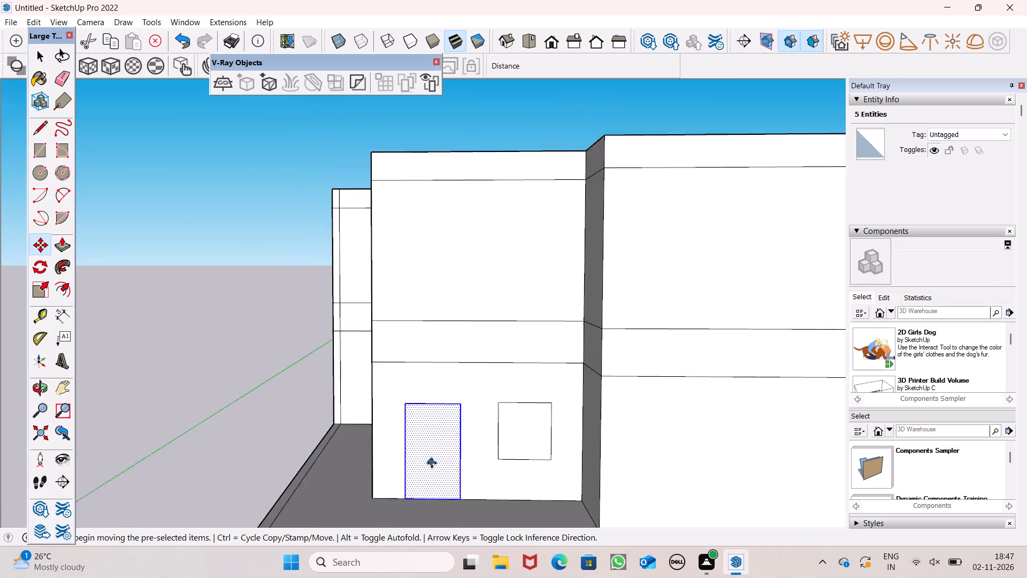
pyautogui.scroll(-5, 398, 381)
pyautogui.moveTo(410, 391); pyautogui.dragTo(412, 431, button='middle')
pyautogui.scroll(7, 406, 402)
pyautogui.scroll(-4, 415, 399)
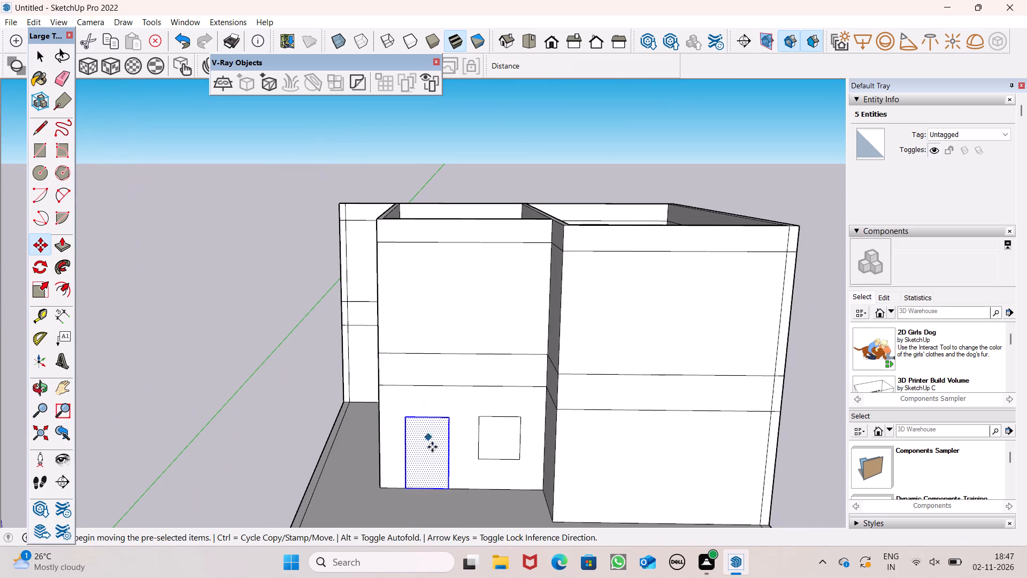
pyautogui.moveTo(441, 469); pyautogui.dragTo(435, 339)
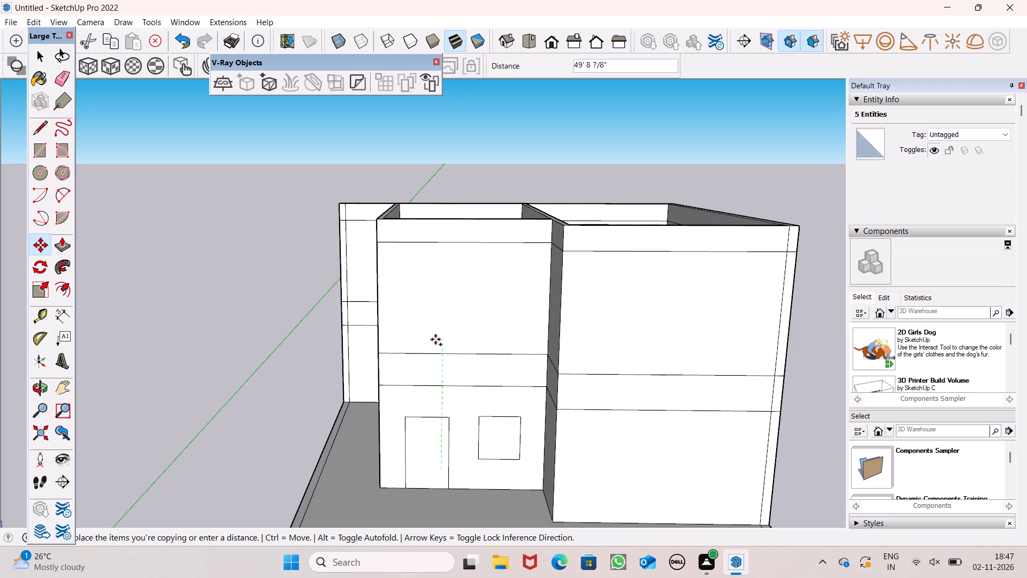
pyautogui.moveTo(435, 339); pyautogui.dragTo(436, 330)
pyautogui.moveTo(436, 330); pyautogui.dragTo(436, 336)
pyautogui.moveTo(436, 336); pyautogui.dragTo(435, 329)
pyautogui.moveTo(435, 329); pyautogui.dragTo(434, 331)
# Move the copied door to stand on the upper band line roughly above the lower door, and clear the selection.
pyautogui.scroll(7, 411, 361)
pyautogui.scroll(8, 474, 335)
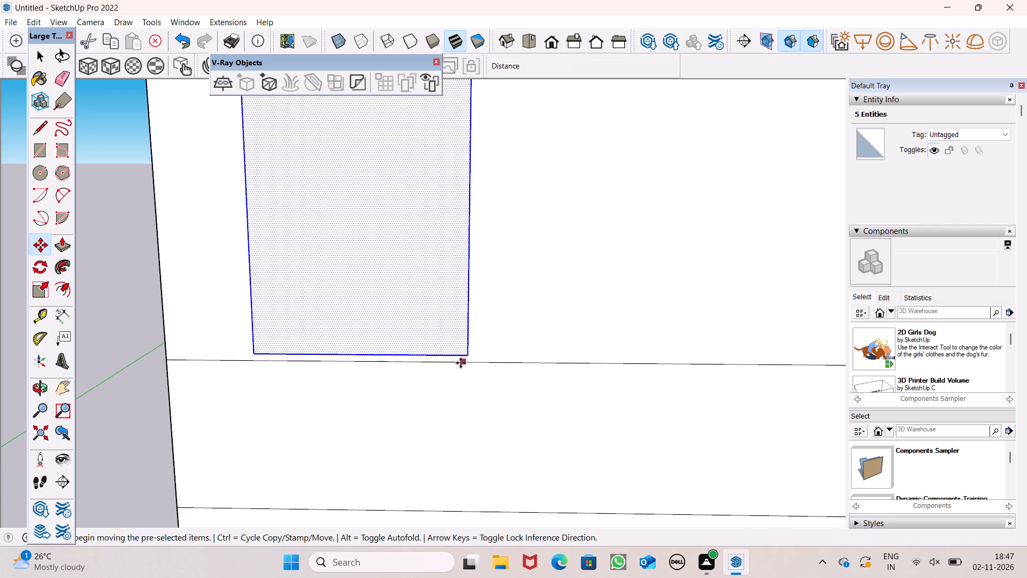
pyautogui.moveTo(464, 358); pyautogui.dragTo(535, 358)
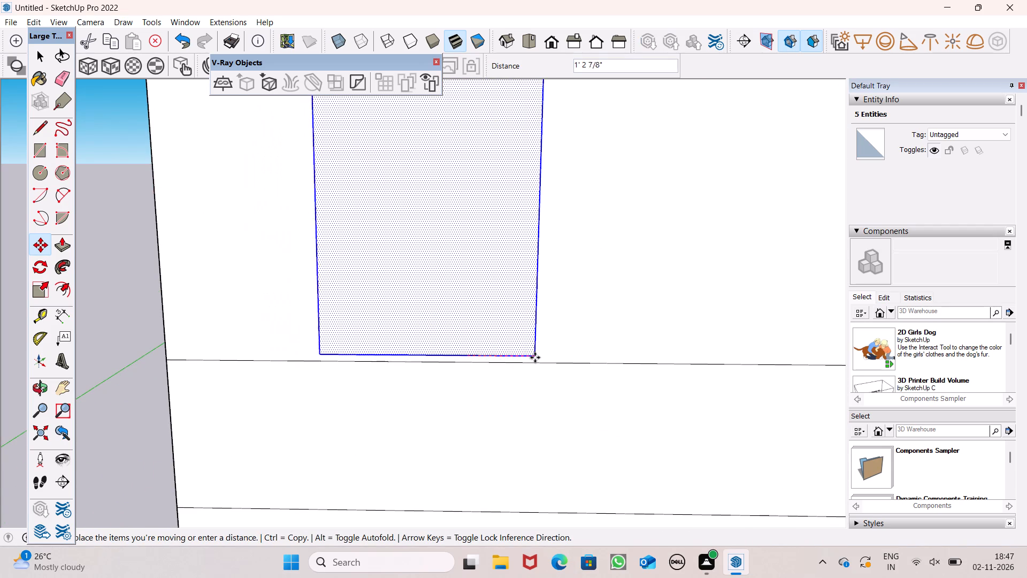
pyautogui.moveTo(535, 358); pyautogui.dragTo(541, 361)
pyautogui.scroll(-7, 418, 305)
pyautogui.scroll(-1, 456, 326)
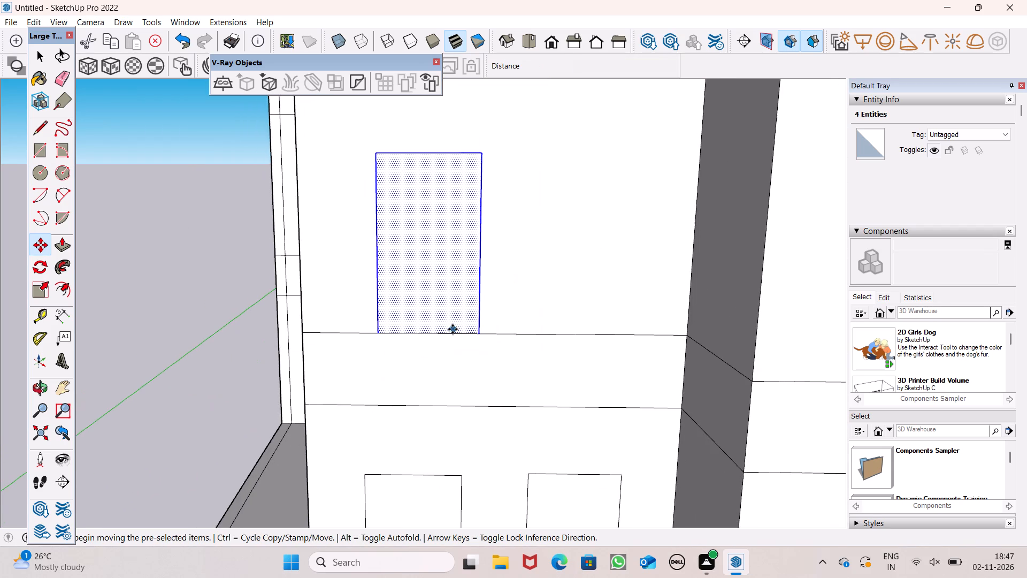
pyautogui.scroll(-1, 453, 329)
pyautogui.moveTo(392, 346); pyautogui.dragTo(440, 341, button='middle')
pyautogui.scroll(7, 440, 337)
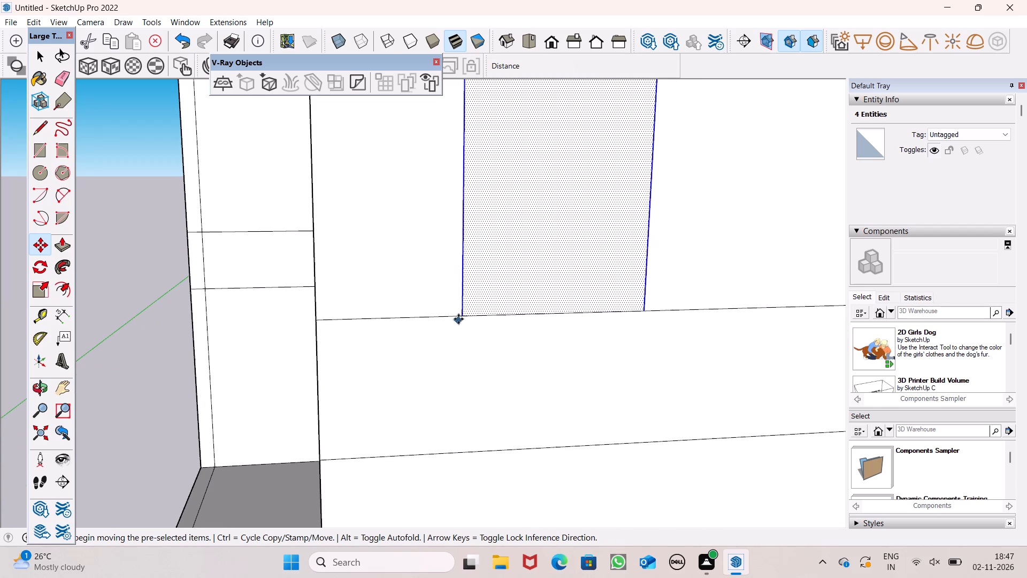
pyautogui.moveTo(463, 315); pyautogui.dragTo(444, 320)
pyautogui.scroll(-11, 444, 320)
pyautogui.moveTo(511, 368); pyautogui.dragTo(478, 389, button='middle')
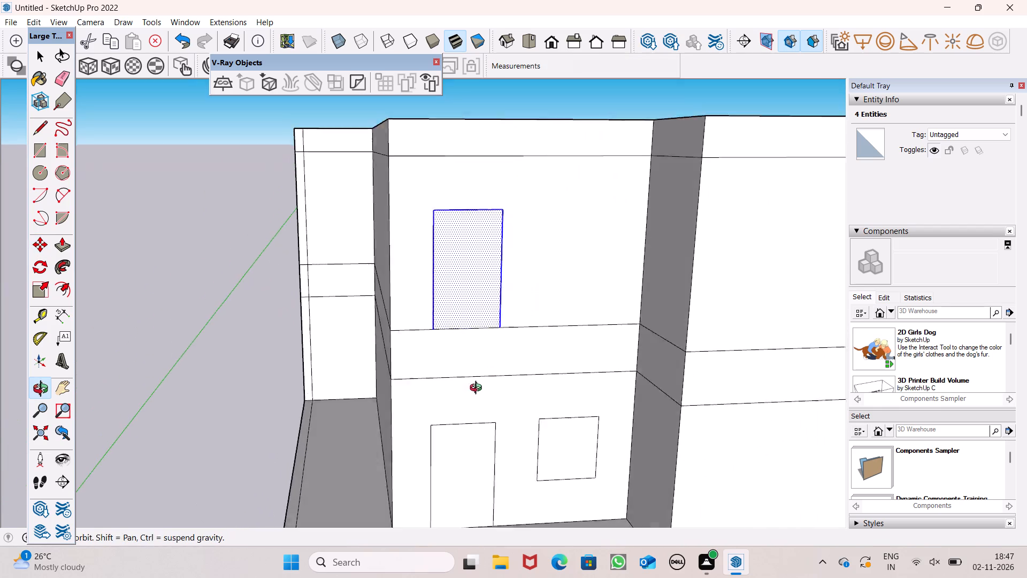
pyautogui.moveTo(478, 389); pyautogui.dragTo(466, 392, button='middle')
pyautogui.press('space')
pyautogui.click(237, 306)
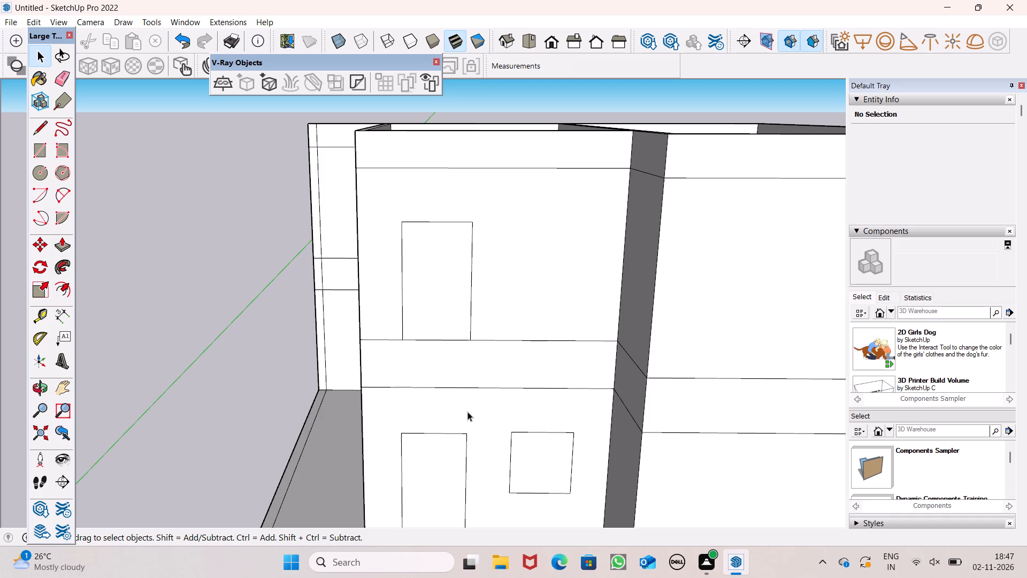
# Copy the window, face and edges together, about 13' up the same wall with its top level with the upper door's, and clear the selection.
pyautogui.scroll(1, 562, 473)
pyautogui.doubleClick(522, 474)
pyautogui.press('m')
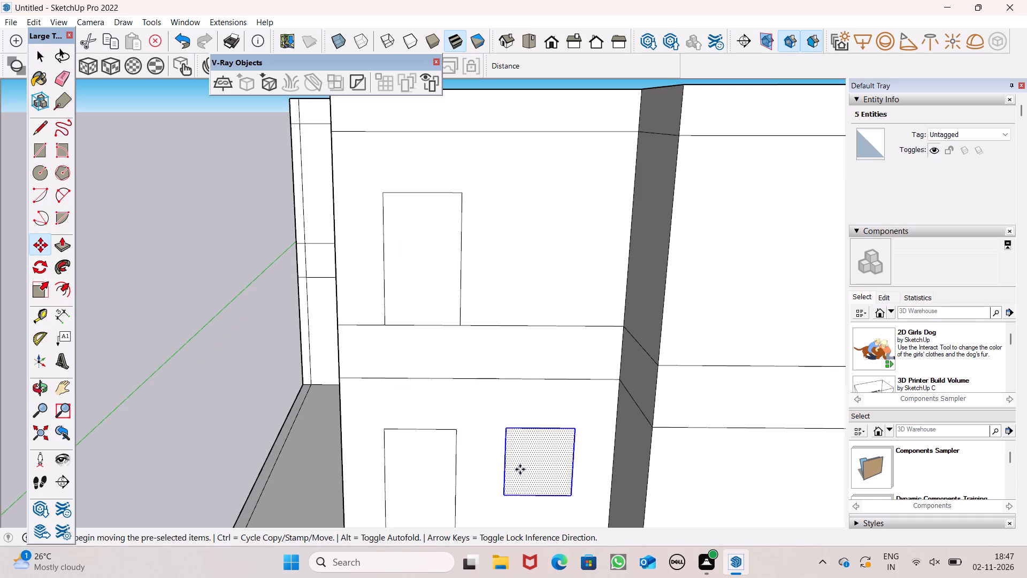
pyautogui.press('Return')
pyautogui.moveTo(540, 479); pyautogui.dragTo(530, 245)
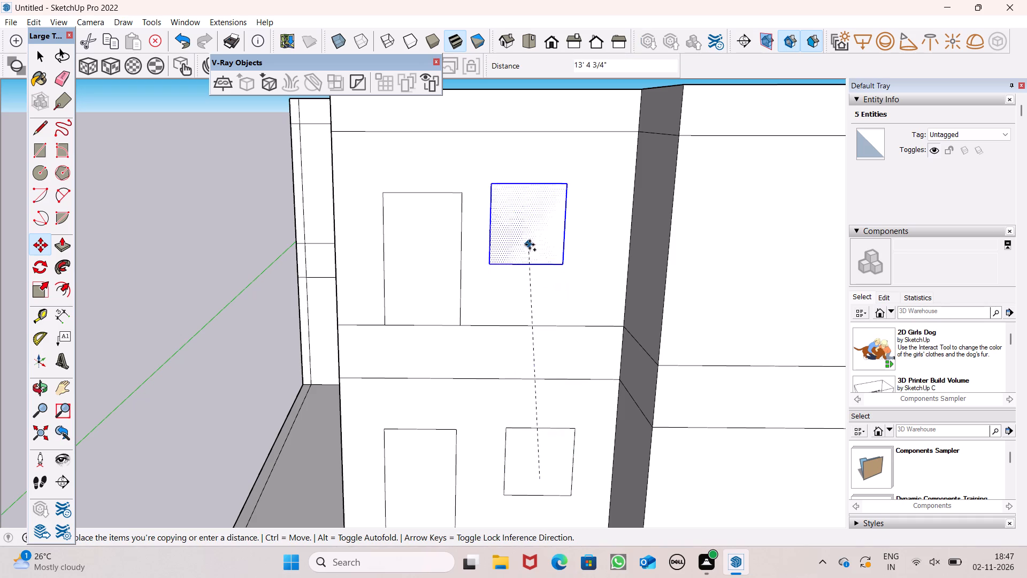
pyautogui.moveTo(530, 245); pyautogui.dragTo(538, 255)
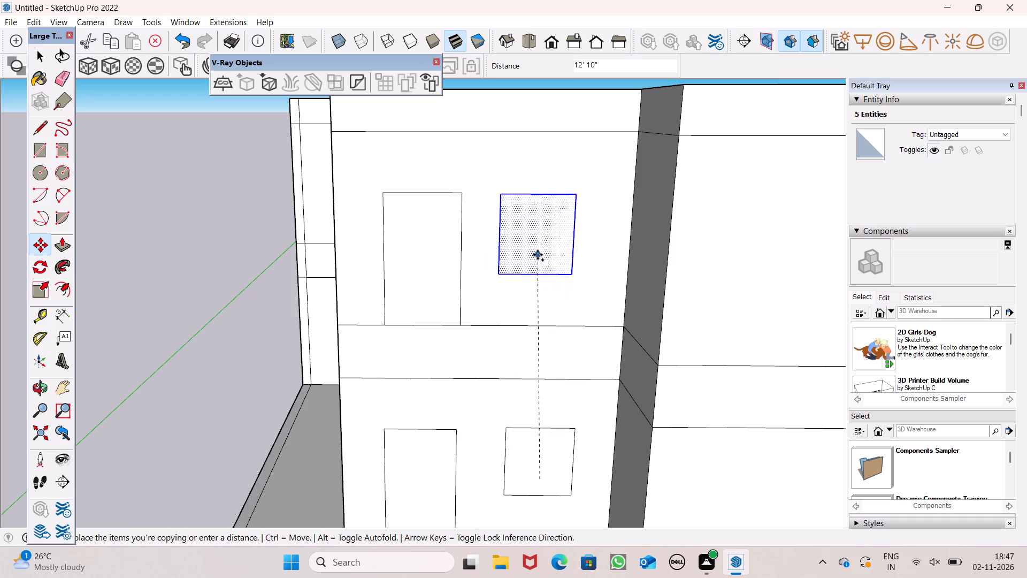
pyautogui.moveTo(538, 255); pyautogui.dragTo(546, 253)
pyautogui.press('space')
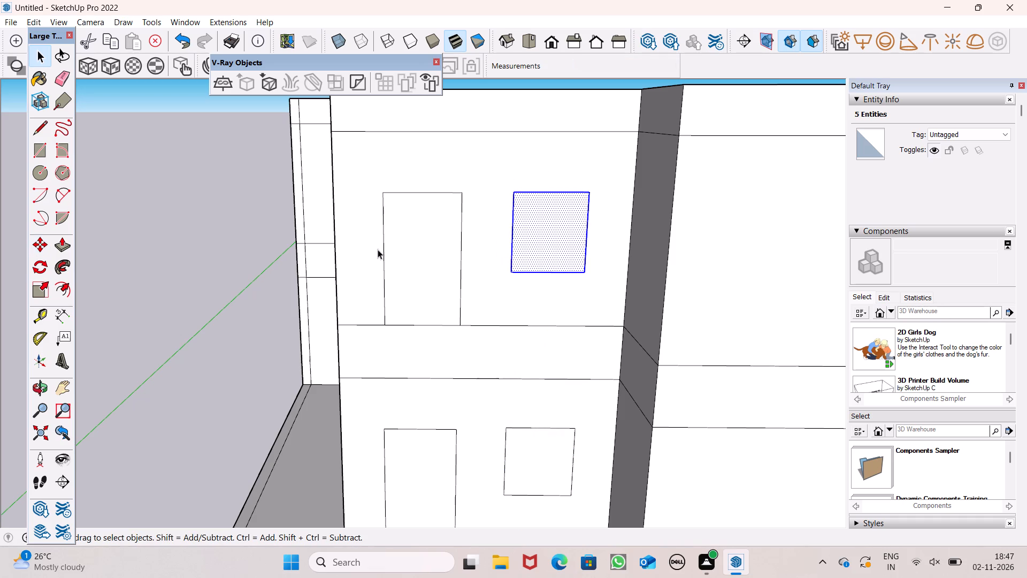
pyautogui.click(215, 267)
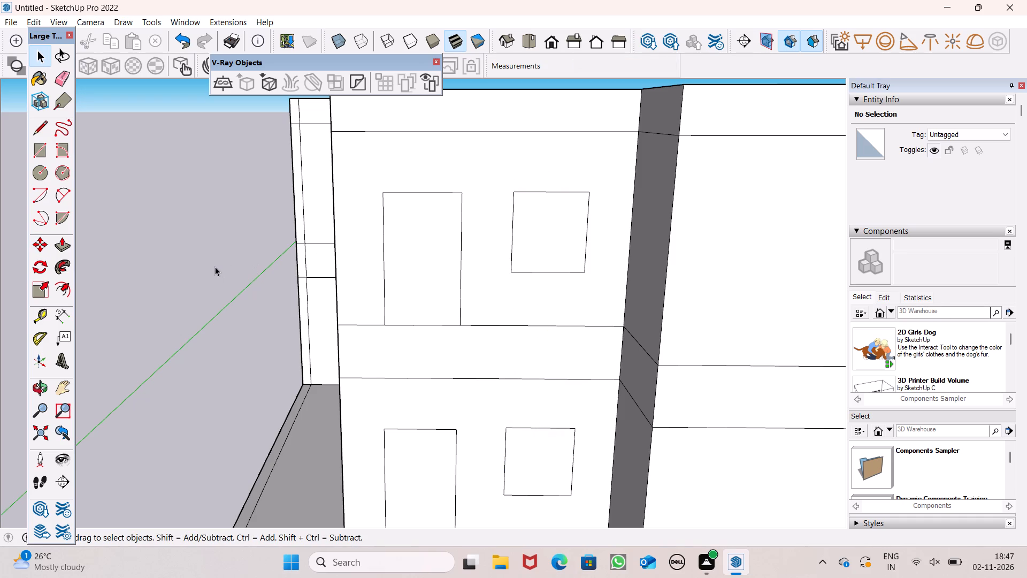
# Examine the front walls of both rooms and the laid-out door and window outlines from low and raised viewpoints.
pyautogui.scroll(-6, 218, 363)
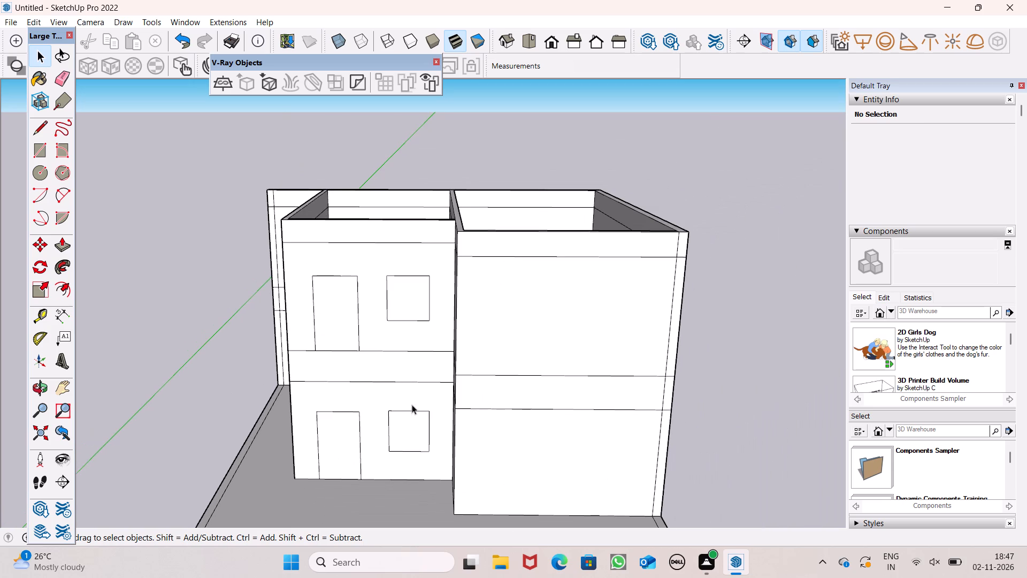
pyautogui.scroll(-2, 412, 368)
pyautogui.scroll(2, 515, 420)
pyautogui.scroll(-2, 496, 396)
pyautogui.moveTo(505, 395); pyautogui.dragTo(443, 301, button='middle')
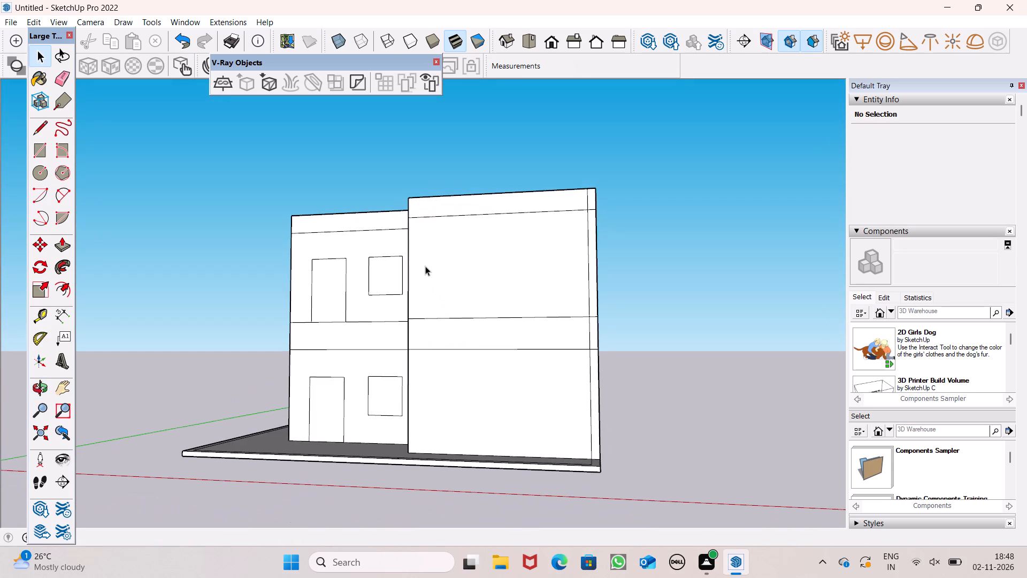
pyautogui.moveTo(442, 274); pyautogui.dragTo(471, 322, button='middle')
pyautogui.moveTo(484, 316); pyautogui.dragTo(499, 335, button='middle')
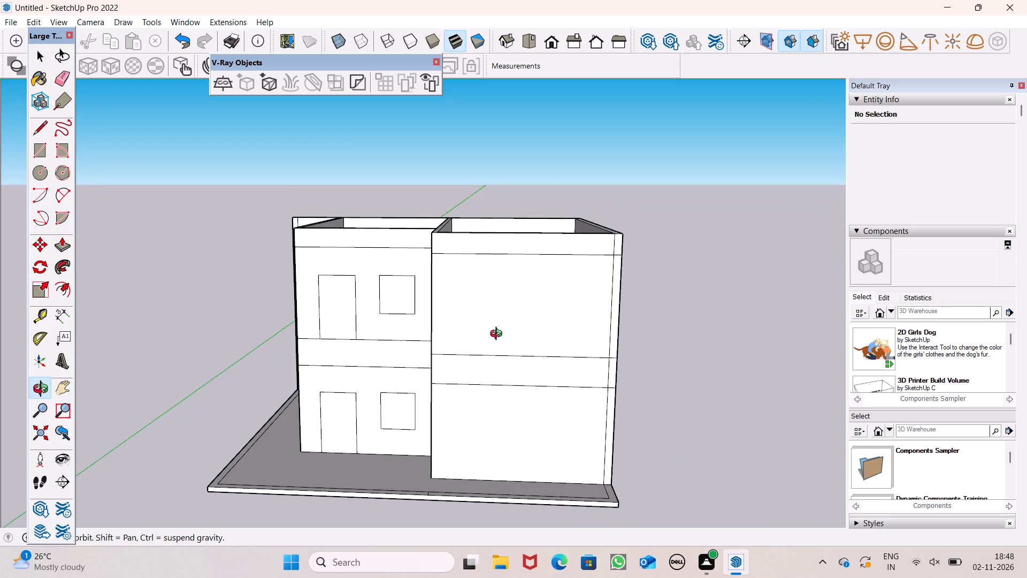
pyautogui.moveTo(499, 335); pyautogui.dragTo(511, 325, button='middle')
# Draw a window rectangle about 4'6" wide by 5'5" high on the larger room's upper front wall, near the corner adjoining the smaller room.
pyautogui.scroll(4, 507, 328)
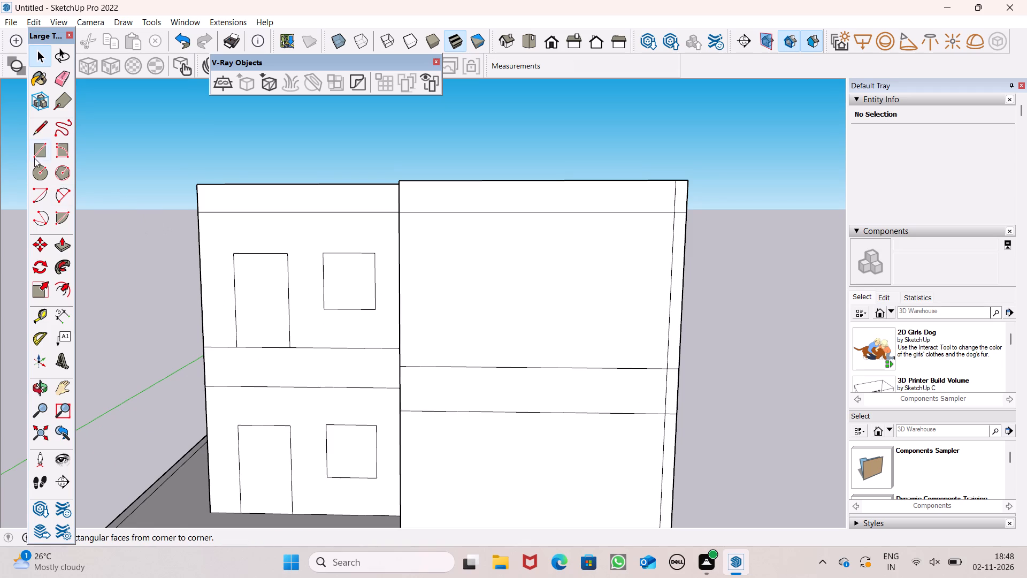
pyautogui.click(41, 151)
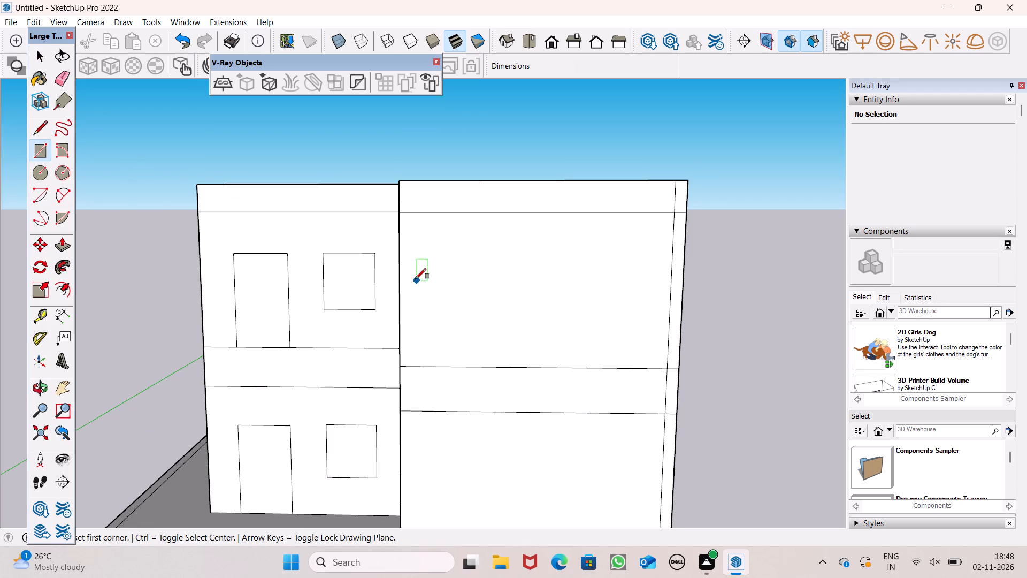
pyautogui.scroll(2, 415, 255)
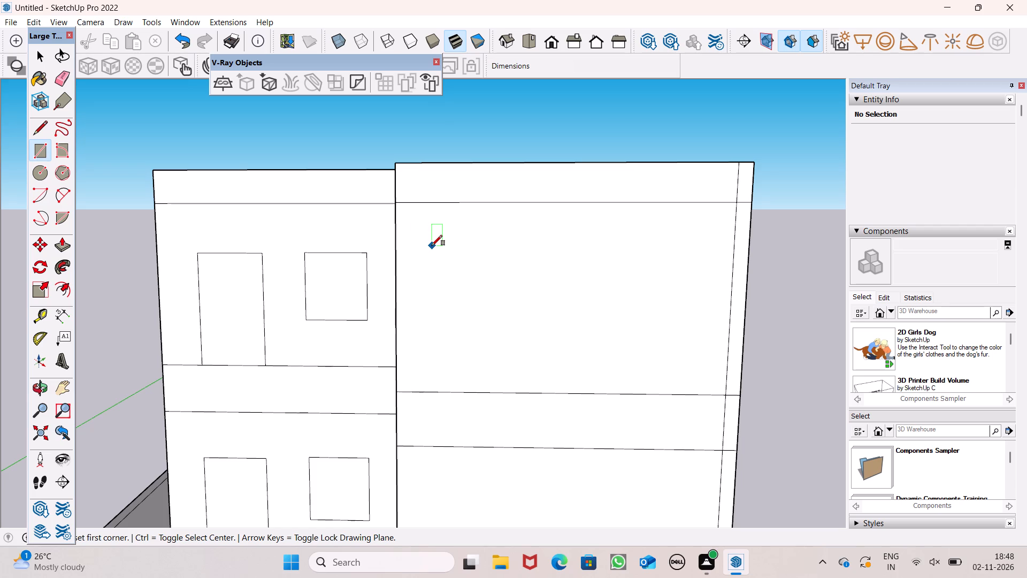
pyautogui.click(431, 246)
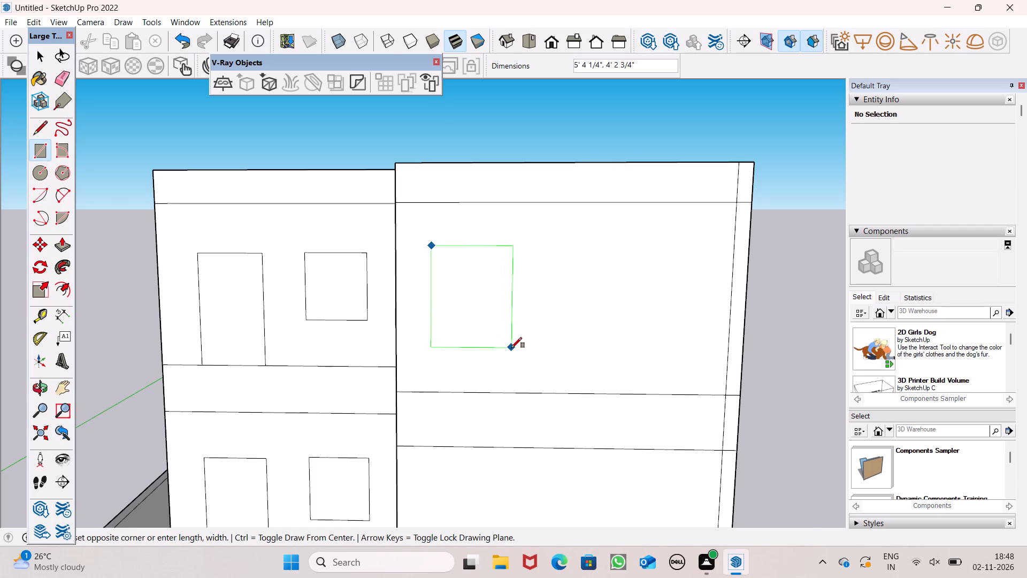
pyautogui.scroll(3, 511, 348)
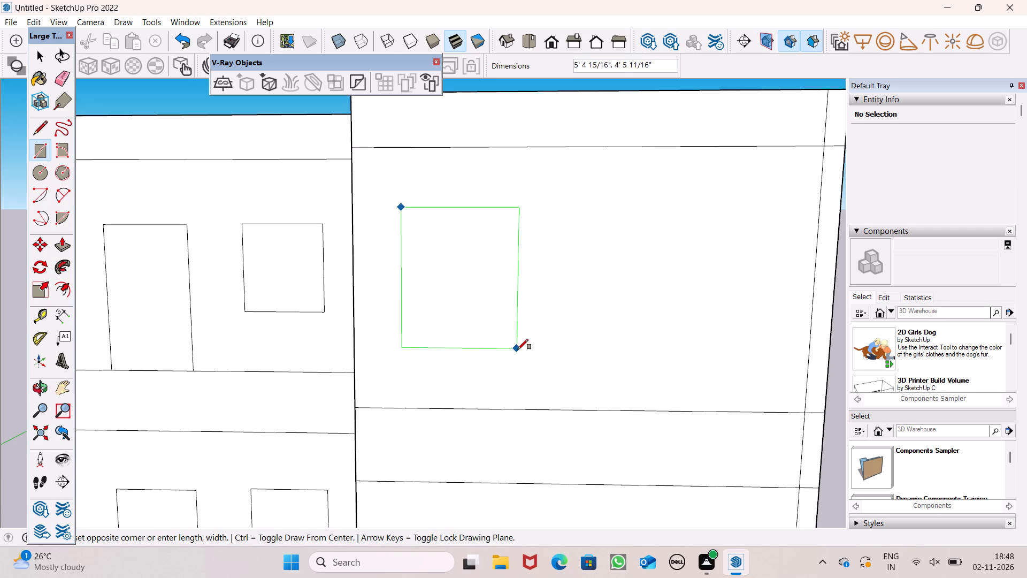
pyautogui.click(516, 351)
pyautogui.press('space')
pyautogui.scroll(-6, 515, 271)
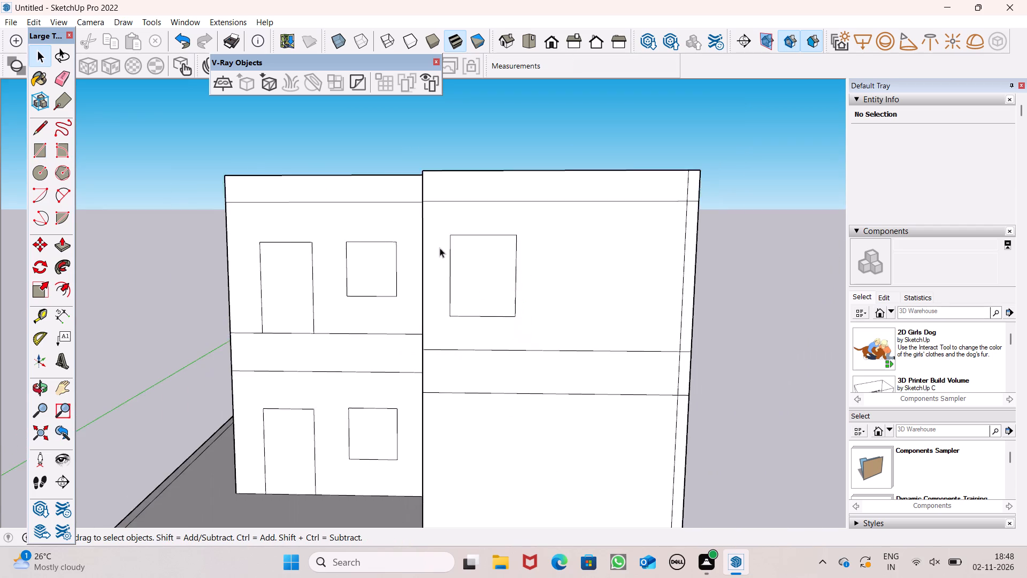
# Copy the larger room's upper window, face and edges together, about 12' straight down onto the lower front wall, and clear the selection.
pyautogui.scroll(-9, 439, 248)
pyautogui.scroll(5, 443, 367)
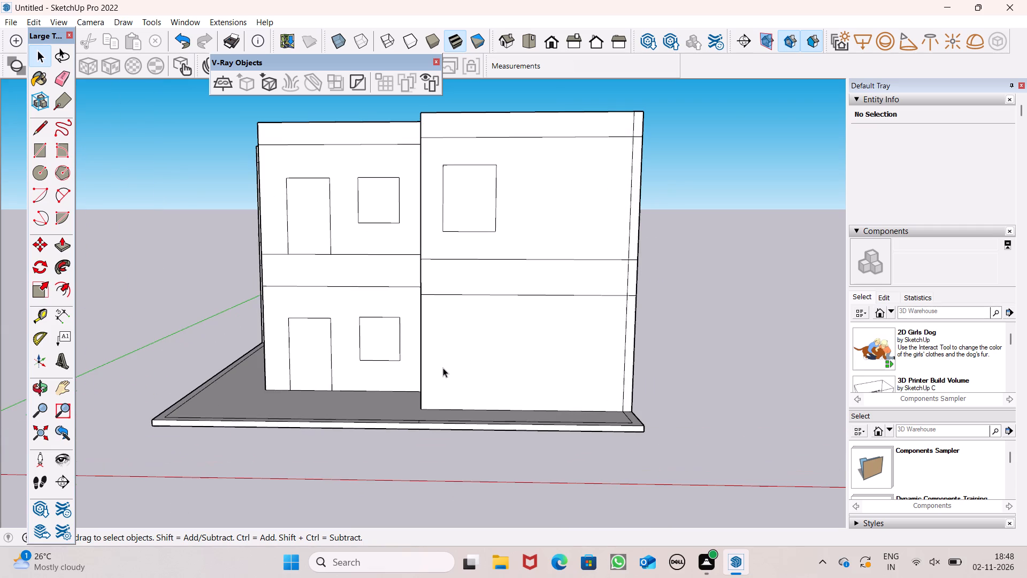
pyautogui.scroll(5, 443, 368)
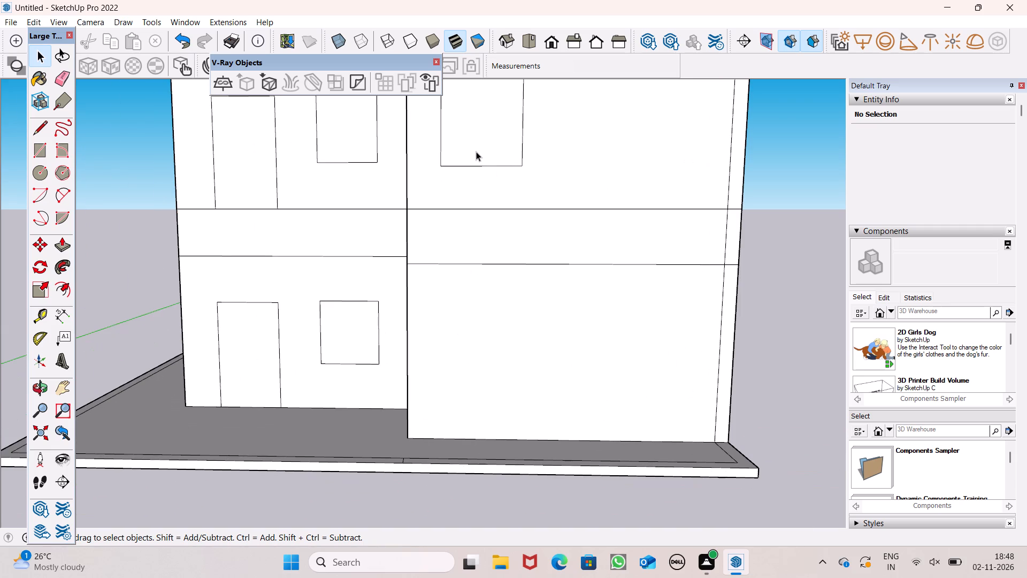
pyautogui.doubleClick(476, 151)
pyautogui.press('m')
pyautogui.press('Return')
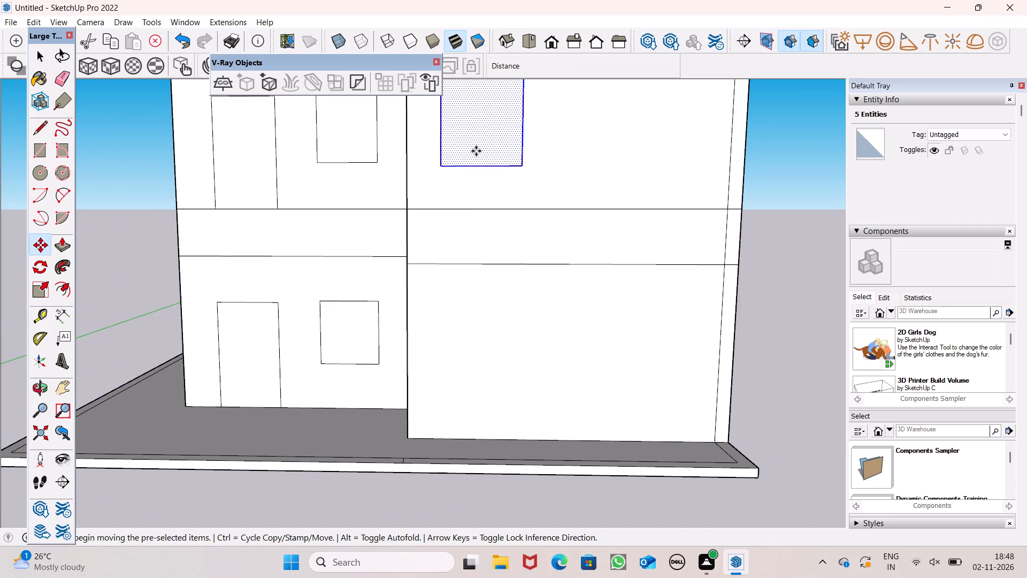
pyautogui.moveTo(476, 151); pyautogui.dragTo(462, 372)
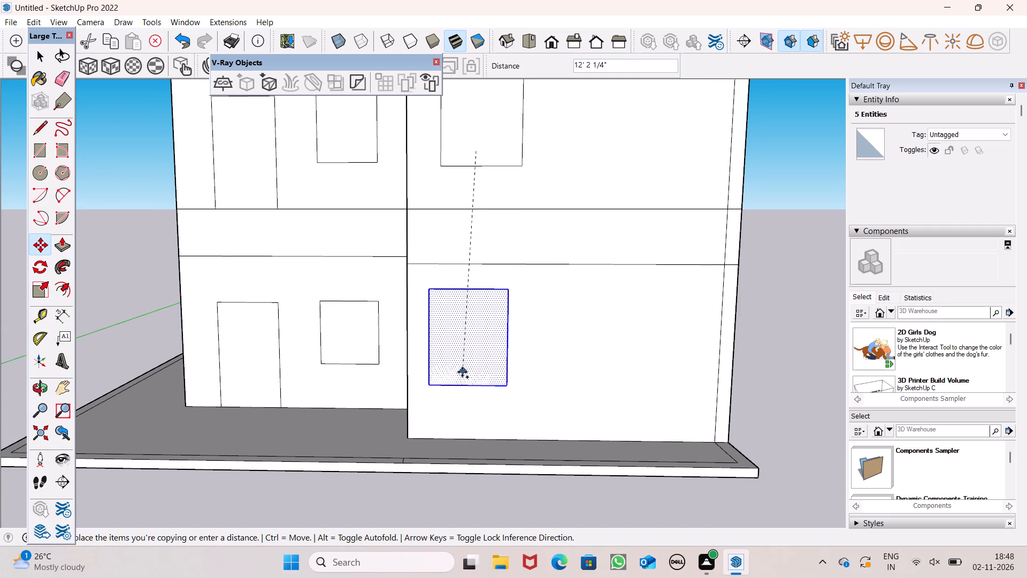
pyautogui.moveTo(462, 372); pyautogui.dragTo(476, 368)
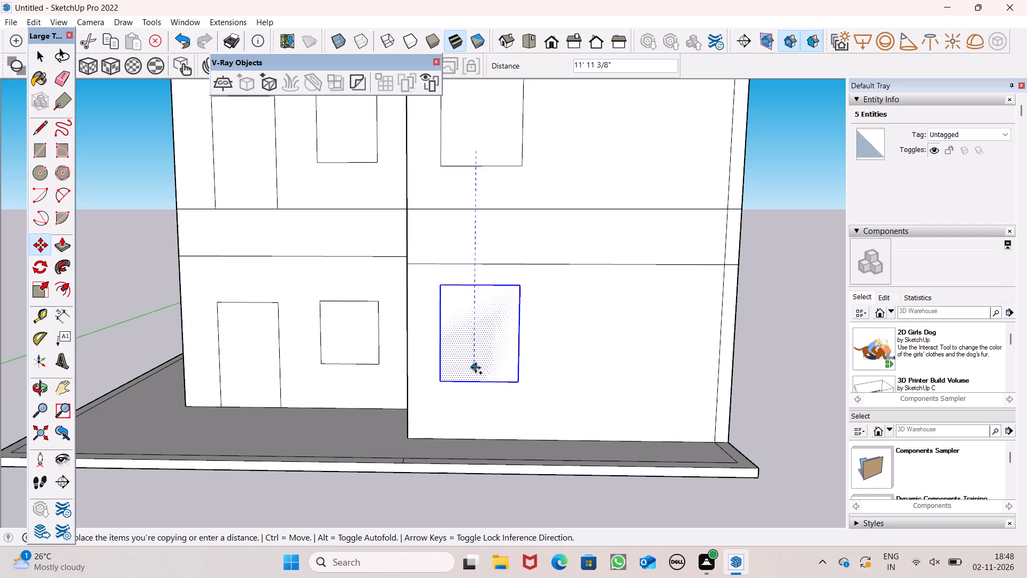
pyautogui.moveTo(476, 368); pyautogui.dragTo(476, 372)
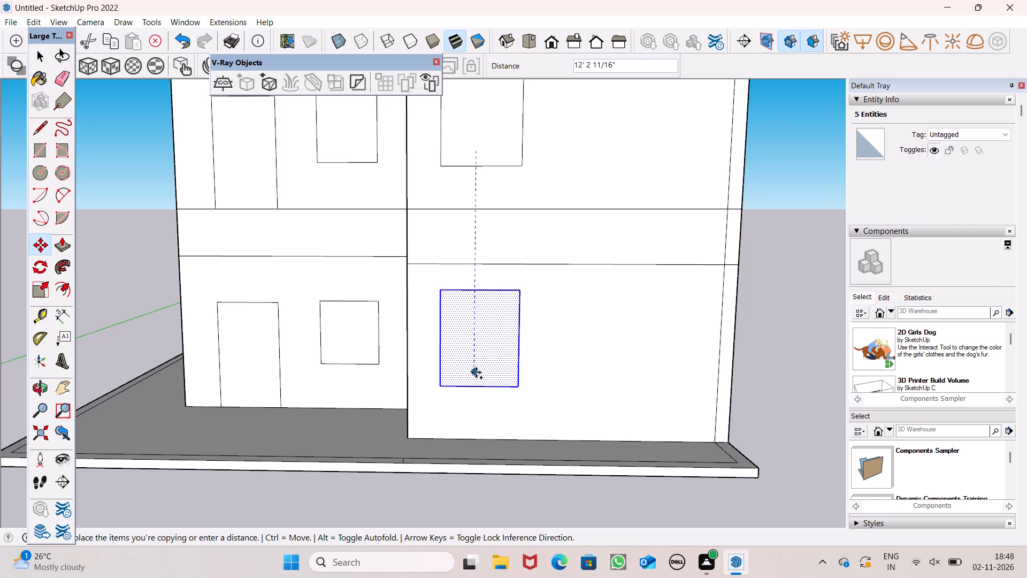
pyautogui.moveTo(476, 372); pyautogui.dragTo(476, 375)
pyautogui.scroll(-6, 464, 341)
pyautogui.press('space')
pyautogui.click(799, 362)
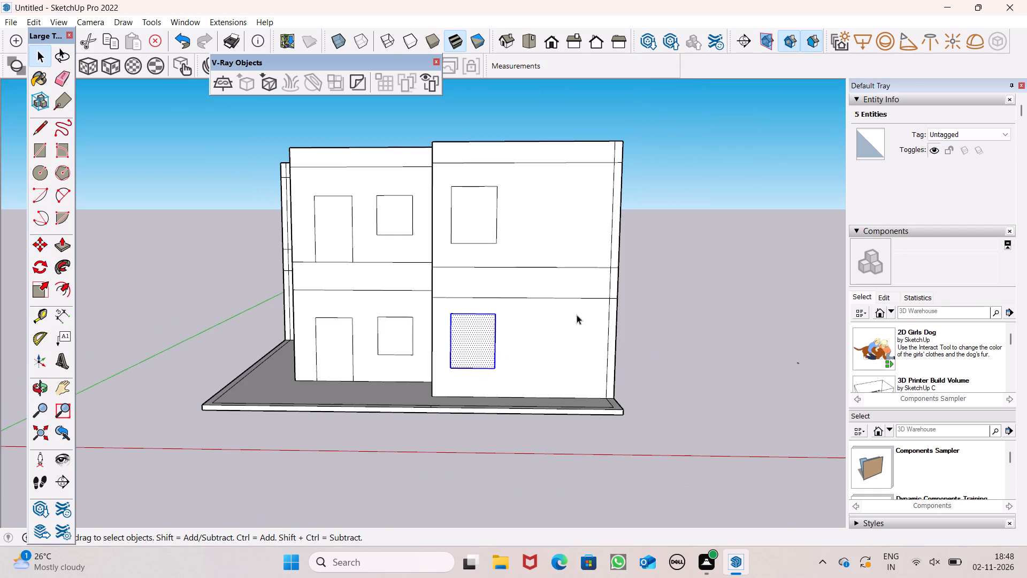
# Examine the front walls of both rooms, their door and window outlines and the open wall tops from several viewpoints.
pyautogui.scroll(2, 474, 267)
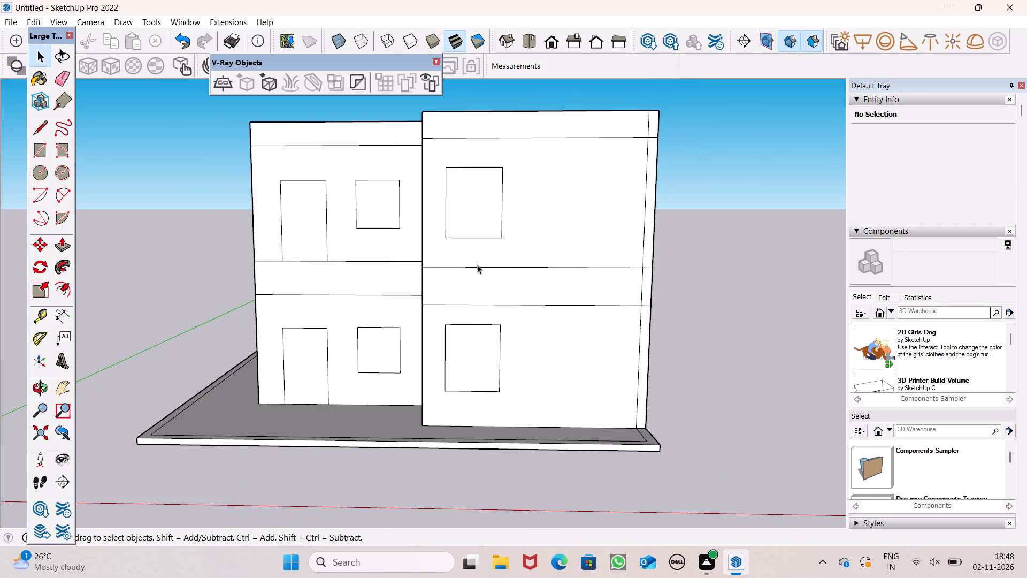
pyautogui.moveTo(517, 303); pyautogui.dragTo(523, 339, button='middle')
pyautogui.scroll(2, 503, 221)
pyautogui.scroll(-4, 503, 221)
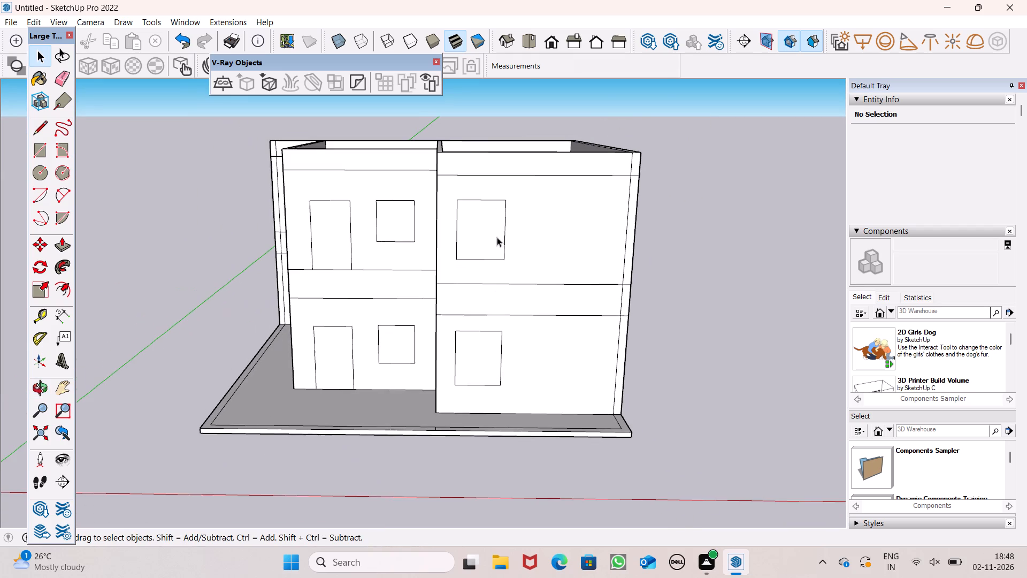
pyautogui.scroll(-3, 484, 260)
pyautogui.scroll(5, 573, 273)
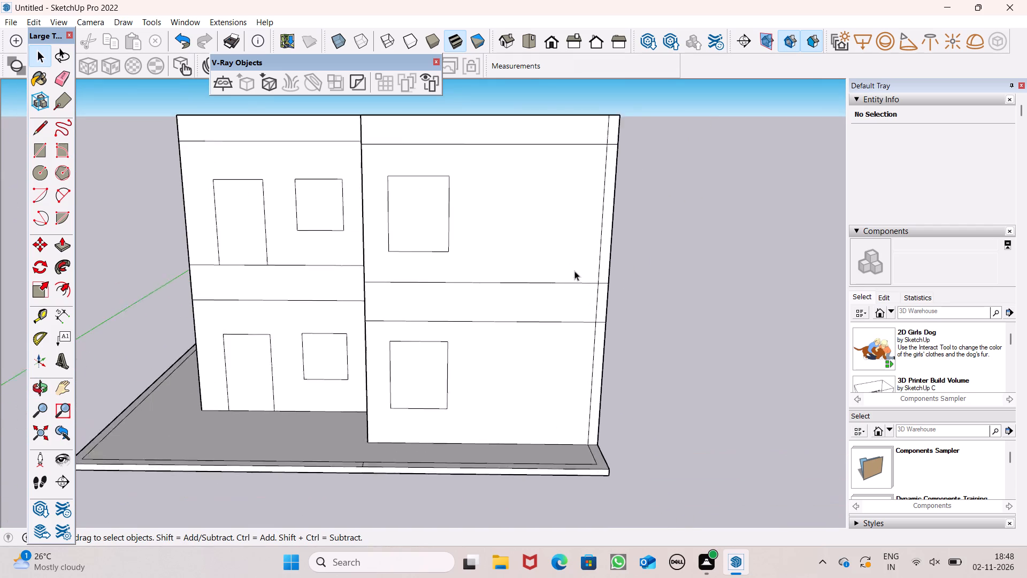
pyautogui.scroll(1, 570, 270)
pyautogui.click(38, 133)
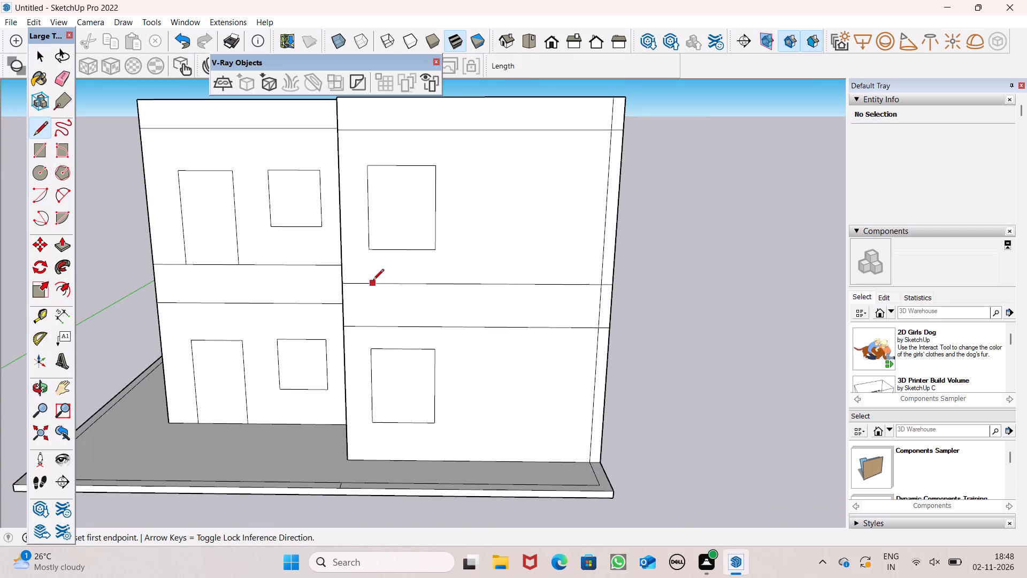
pyautogui.scroll(-1, 377, 292)
pyautogui.moveTo(420, 356); pyautogui.dragTo(441, 339, button='middle')
pyautogui.scroll(1, 434, 351)
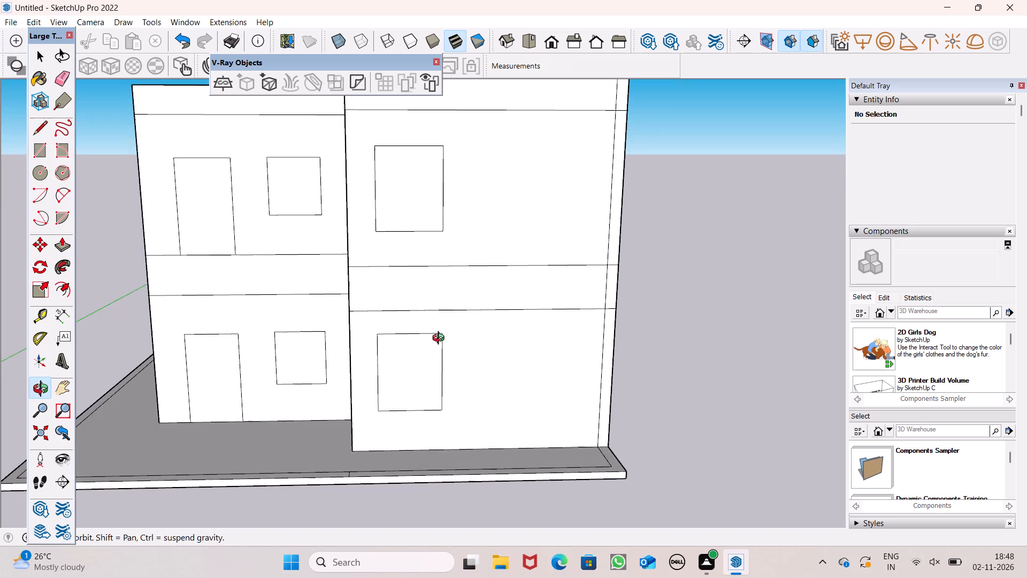
pyautogui.moveTo(441, 339); pyautogui.dragTo(428, 365, button='middle')
pyautogui.scroll(-2, 421, 370)
pyautogui.scroll(3, 507, 229)
pyautogui.scroll(-1, 485, 244)
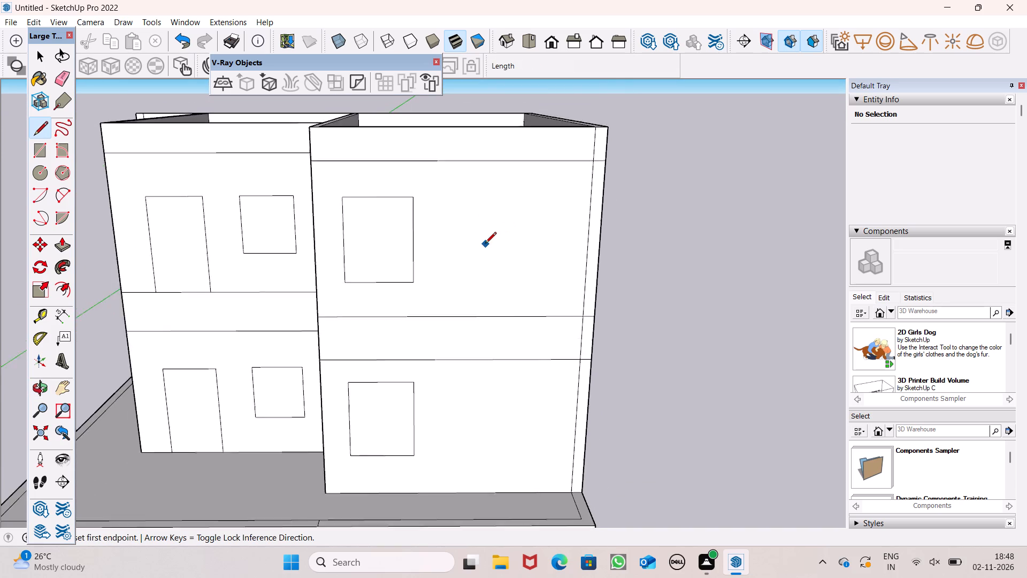
pyautogui.scroll(-2, 485, 244)
pyautogui.scroll(5, 460, 232)
pyautogui.scroll(-5, 436, 201)
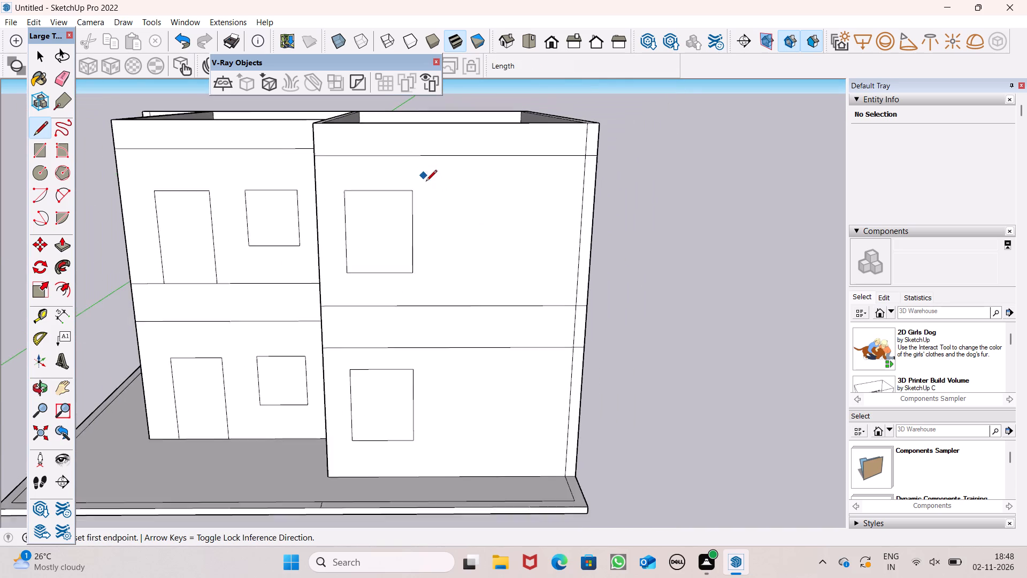
pyautogui.moveTo(492, 238); pyautogui.dragTo(478, 242, button='middle')
pyautogui.scroll(3, 426, 180)
pyautogui.scroll(-1, 421, 172)
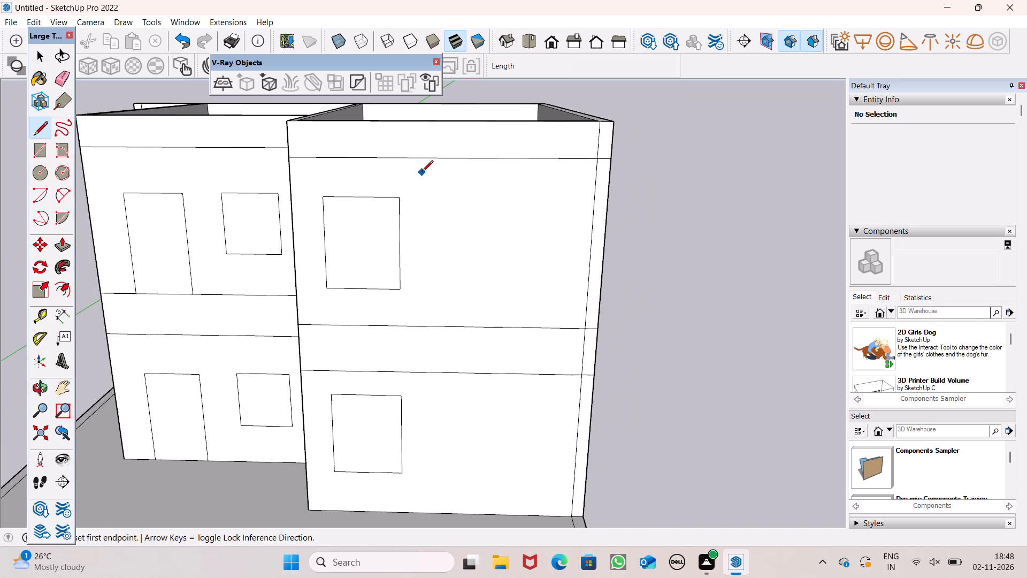
pyautogui.scroll(-4, 442, 202)
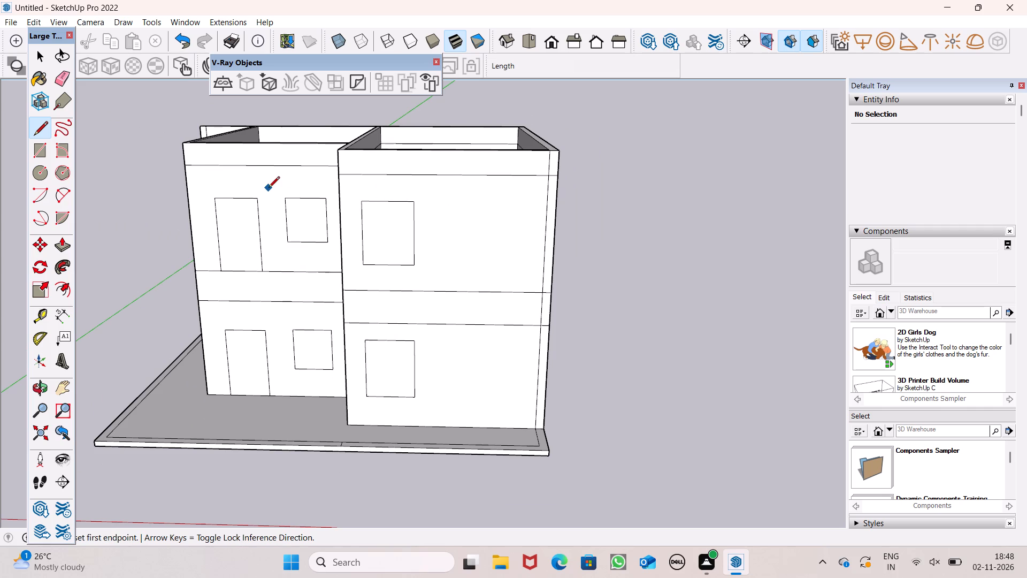
pyautogui.press('space')
pyautogui.scroll(-4, 363, 208)
pyautogui.scroll(3, 360, 151)
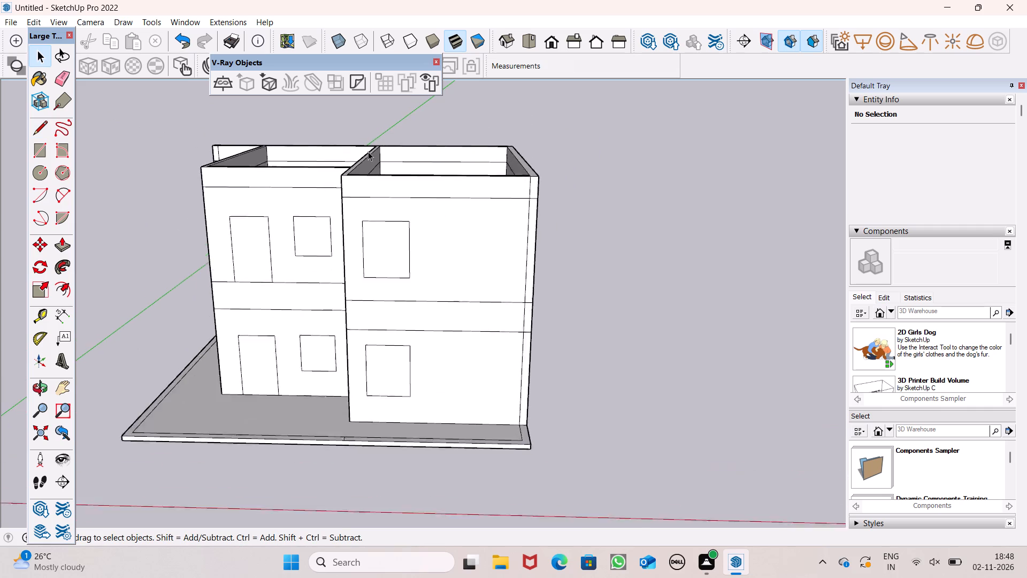
# Lower the top face of the building's walls by 5" with Push/Pull.
pyautogui.scroll(3, 368, 151)
pyautogui.click(61, 247)
pyautogui.moveTo(420, 202); pyautogui.dragTo(420, 226, button='middle')
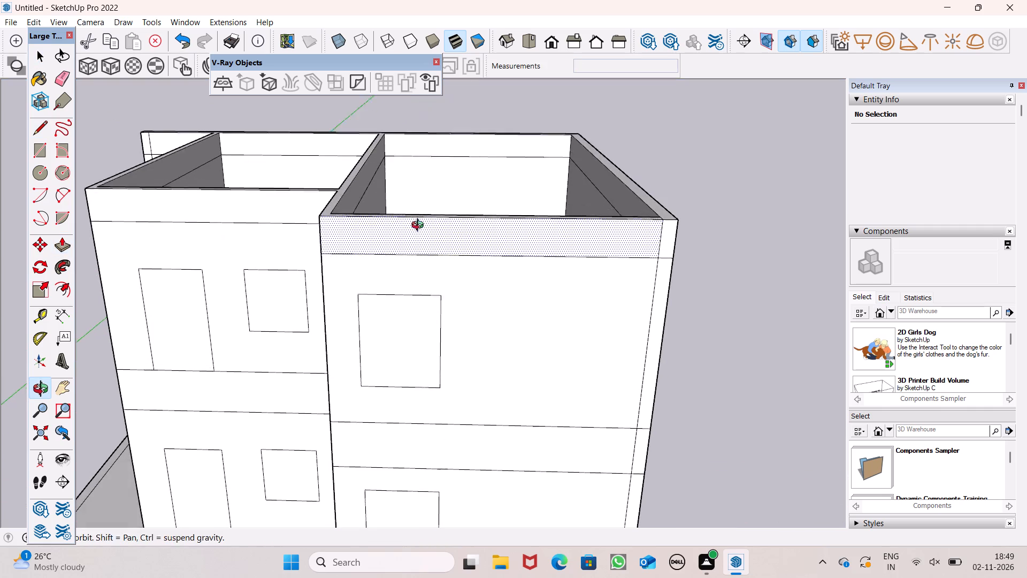
pyautogui.moveTo(420, 226); pyautogui.dragTo(416, 228, button='middle')
pyautogui.scroll(5, 375, 226)
pyautogui.moveTo(302, 212); pyautogui.dragTo(301, 223)
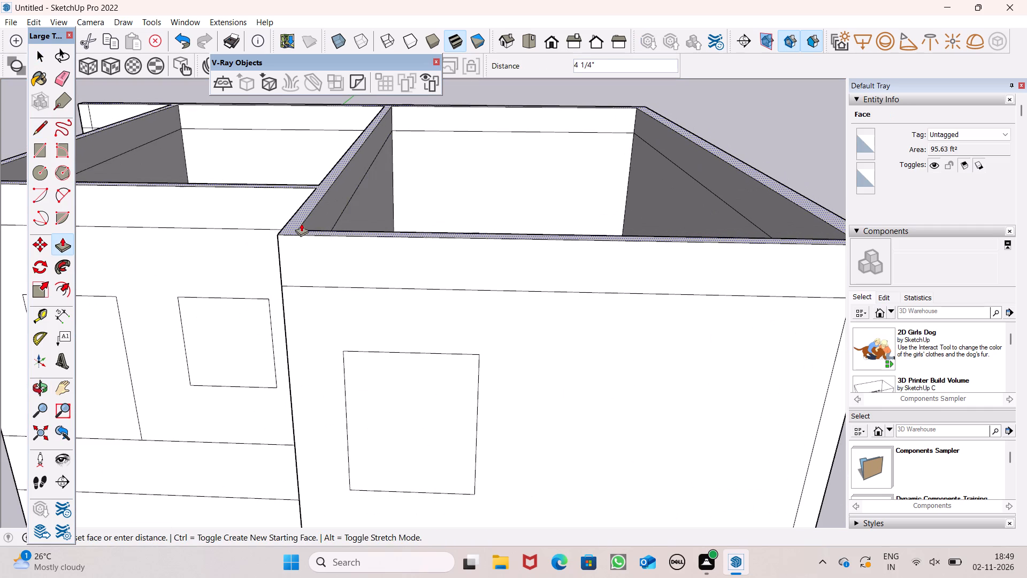
pyautogui.moveTo(301, 223); pyautogui.dragTo(302, 223)
pyautogui.write('5"')
pyautogui.press('Return')
pyautogui.scroll(-4, 306, 203)
pyautogui.moveTo(331, 228); pyautogui.dragTo(342, 164, button='middle')
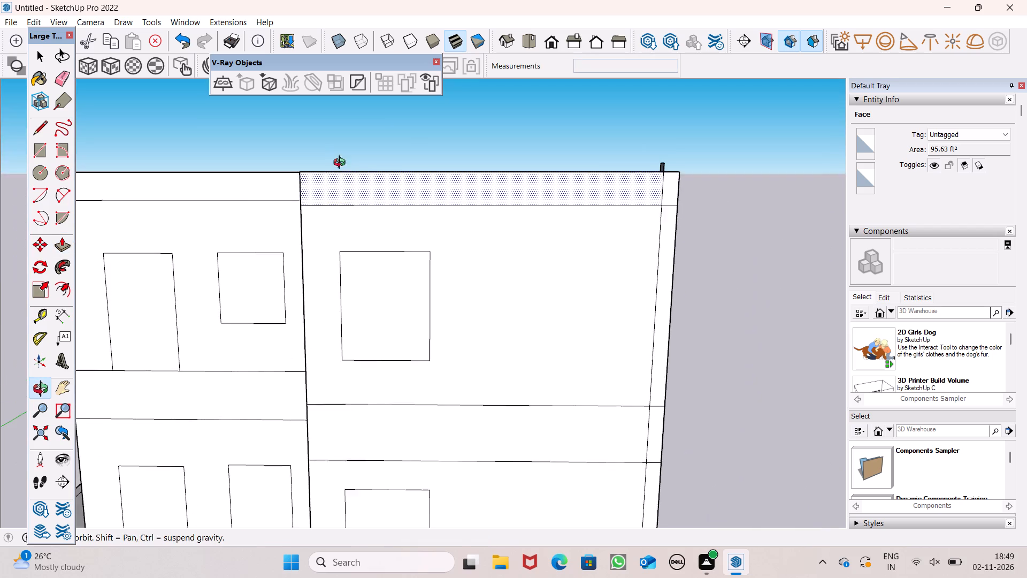
pyautogui.moveTo(342, 164); pyautogui.dragTo(342, 163, button='middle')
pyautogui.scroll(-2, 311, 195)
pyautogui.scroll(-2, 503, 237)
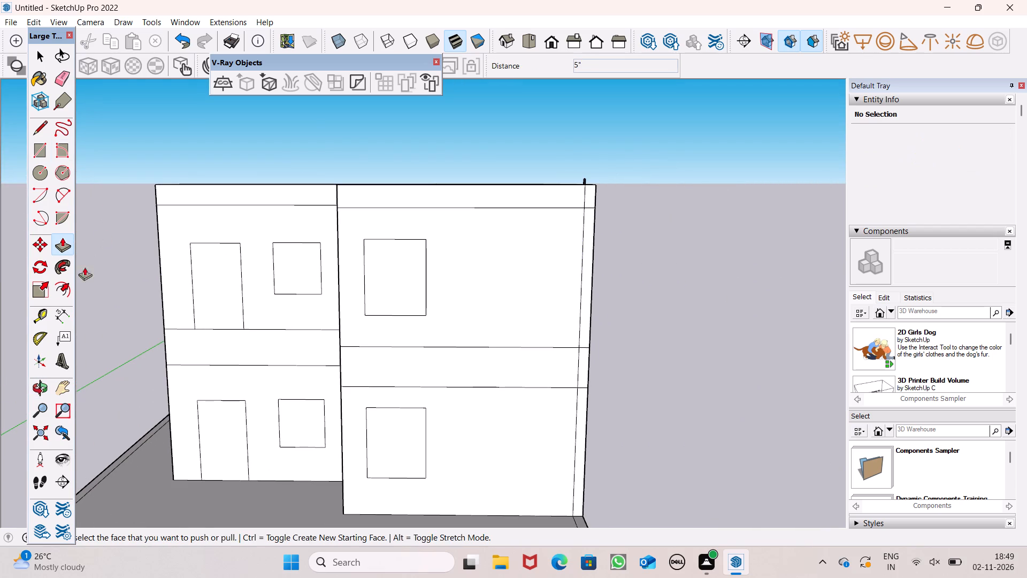
# Measure the height from the wall top to the band line below it at the larger room's outer front corner.
pyautogui.click(61, 321)
pyautogui.moveTo(582, 217); pyautogui.dragTo(568, 237, button='middle')
pyautogui.scroll(3, 581, 210)
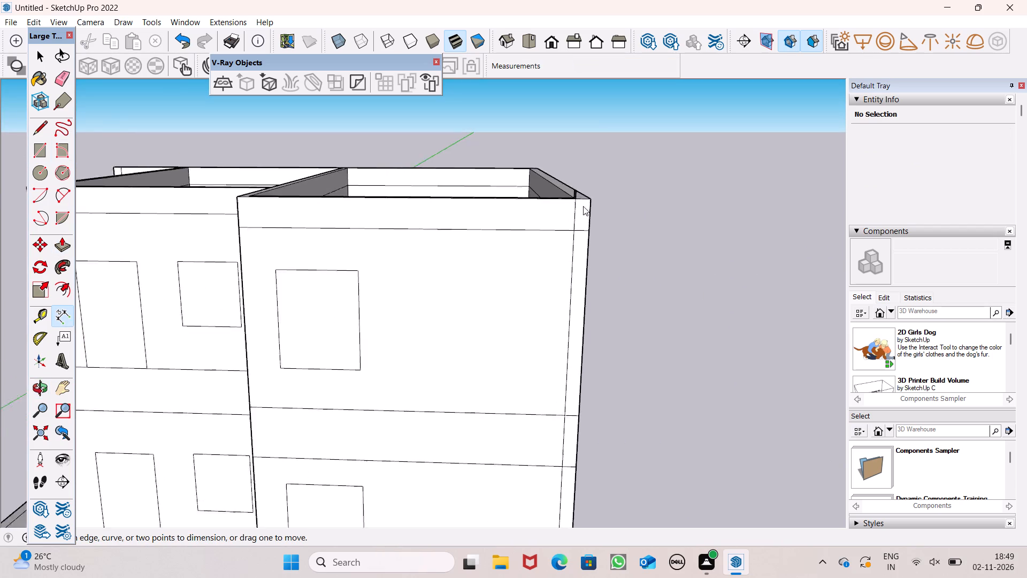
pyautogui.scroll(11, 583, 206)
pyautogui.click(598, 200)
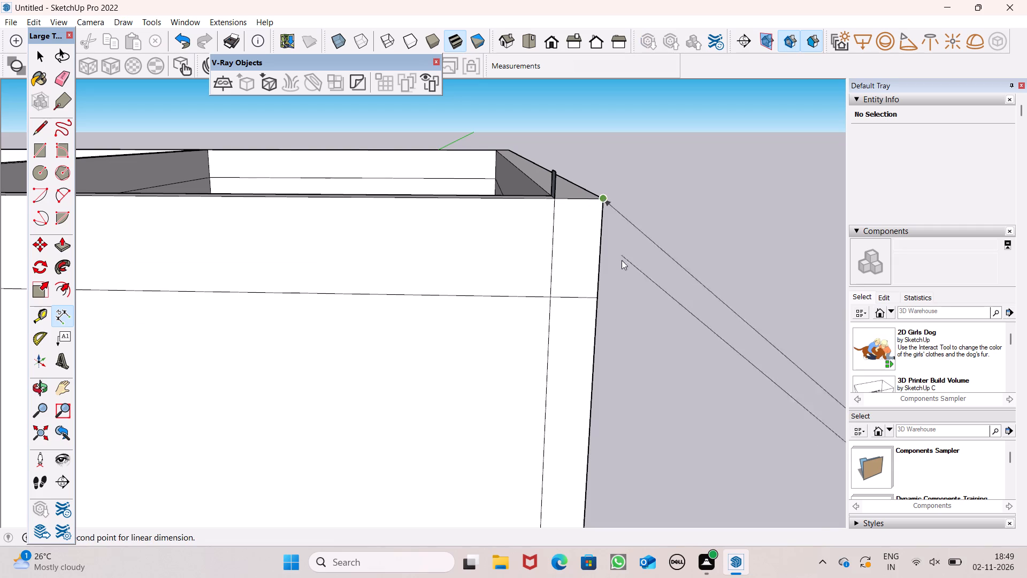
pyautogui.click(594, 303)
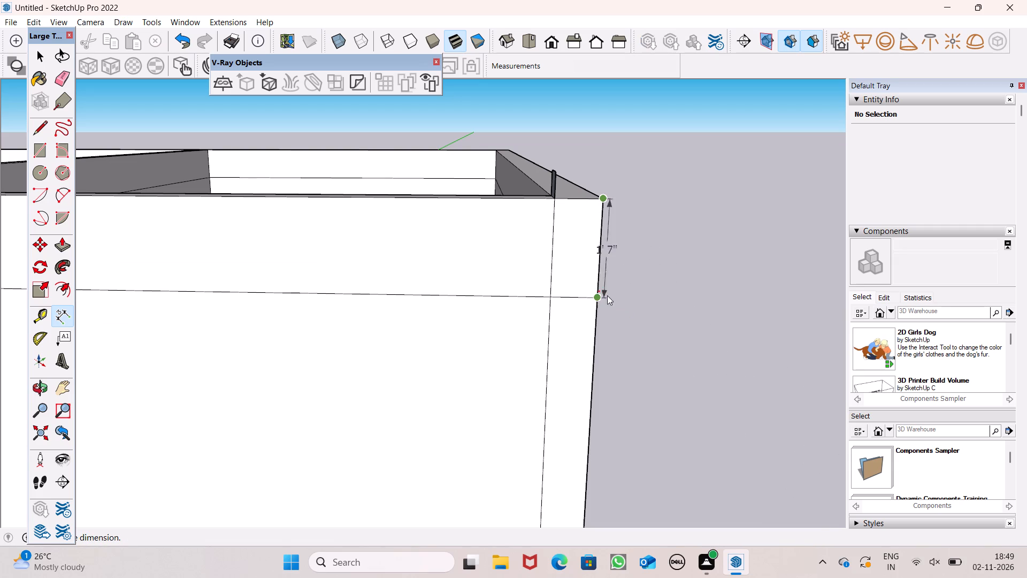
pyautogui.press('space')
# Select the outer vertical edge of the thin face sticking up from the wall top near the larger room's outer front corner.
pyautogui.scroll(-7, 659, 254)
pyautogui.moveTo(657, 237); pyautogui.dragTo(656, 251, button='middle')
pyautogui.scroll(3, 631, 241)
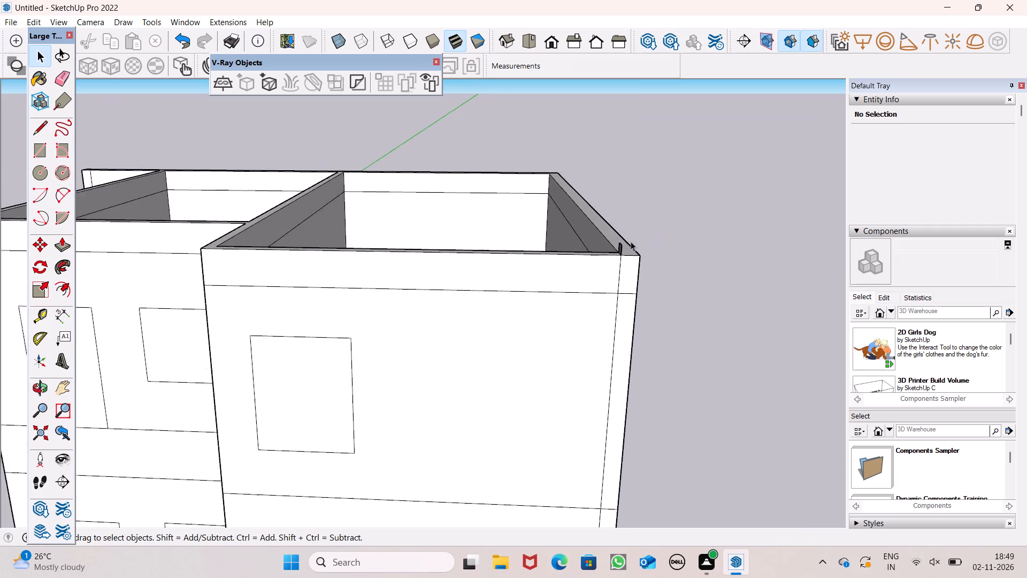
pyautogui.scroll(9, 631, 241)
pyautogui.click(592, 262)
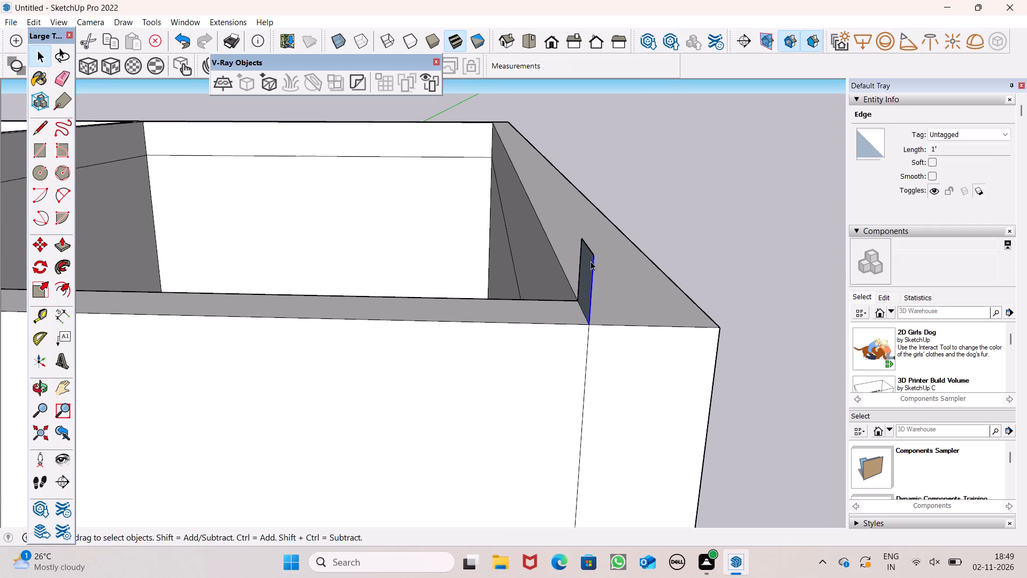
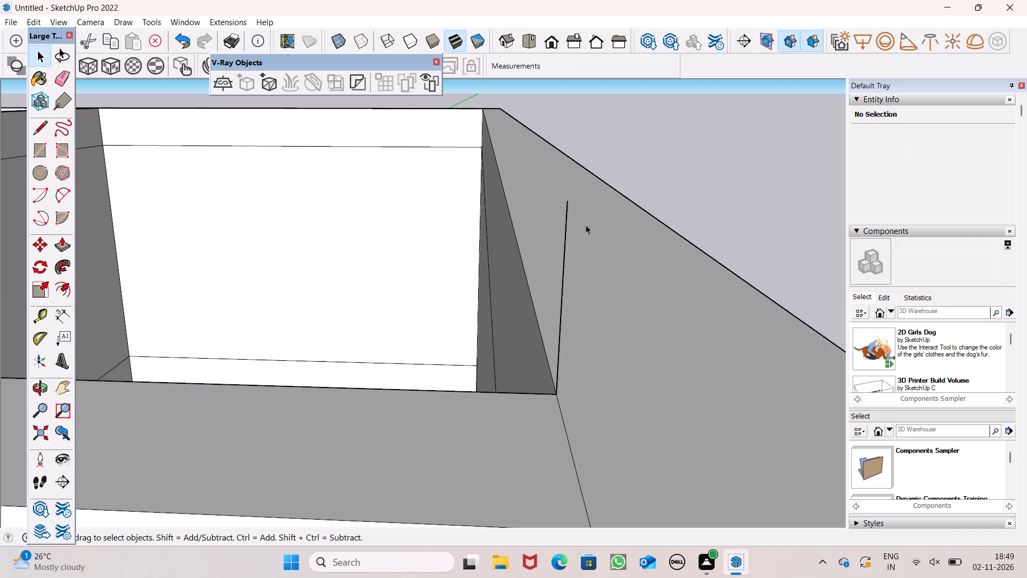
# Delete the freestanding vertical edge left above the wall top near the larger room's outer front corner.
pyautogui.click(564, 242)
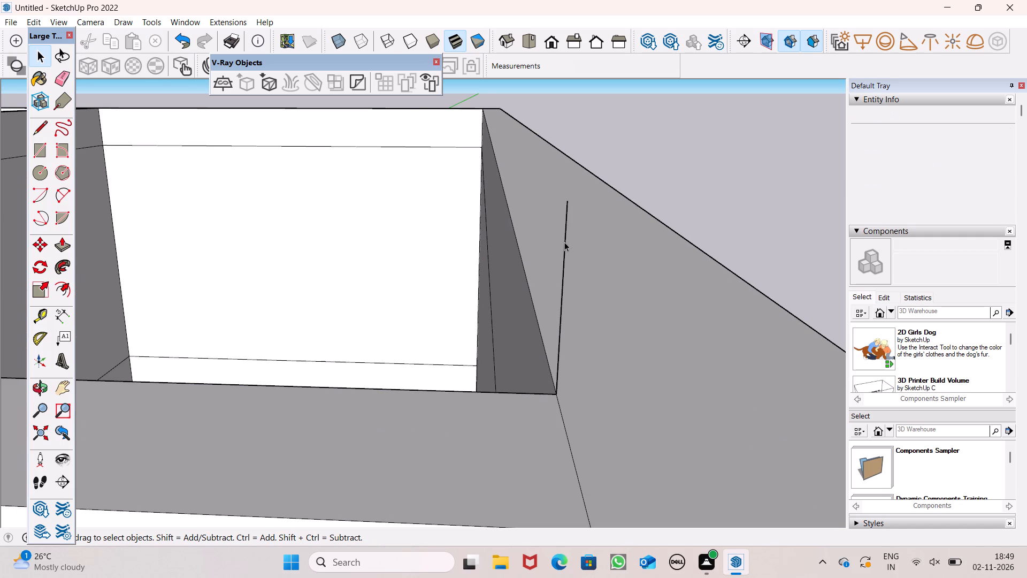
pyautogui.press('Delete')
# Examine the building's front walls, their door and window outlines and the wall tops from several viewpoints.
pyautogui.scroll(-19, 587, 210)
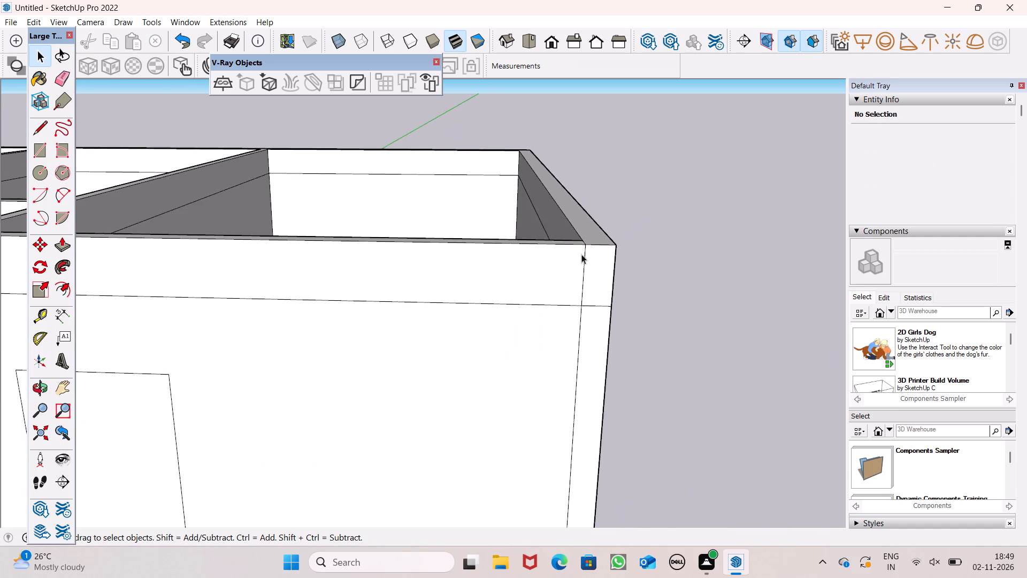
pyautogui.moveTo(579, 262); pyautogui.dragTo(641, 238, button='middle')
pyautogui.scroll(-11, 647, 247)
pyautogui.moveTo(647, 260); pyautogui.dragTo(648, 260, button='middle')
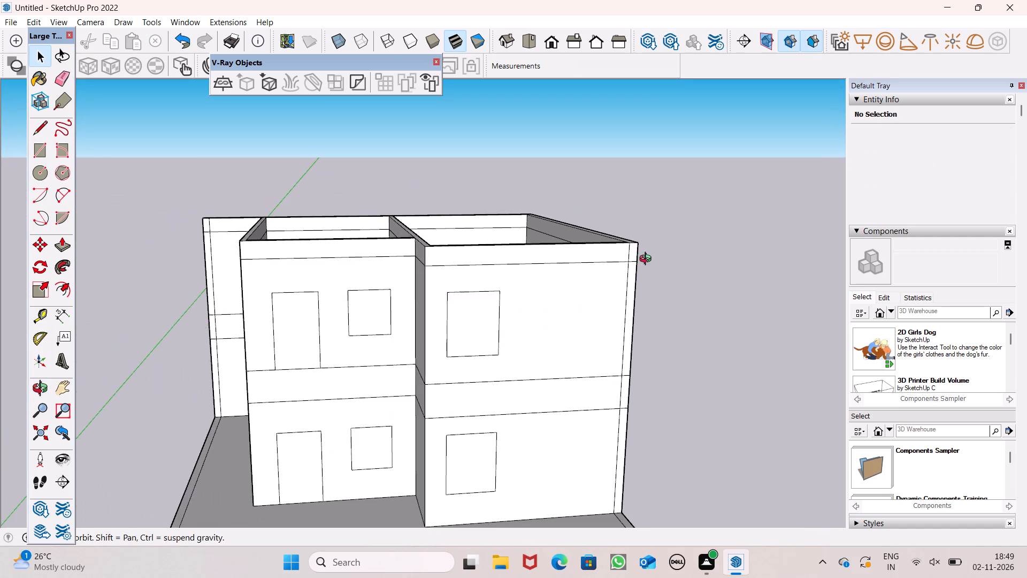
pyautogui.moveTo(648, 260); pyautogui.dragTo(612, 244, button='middle')
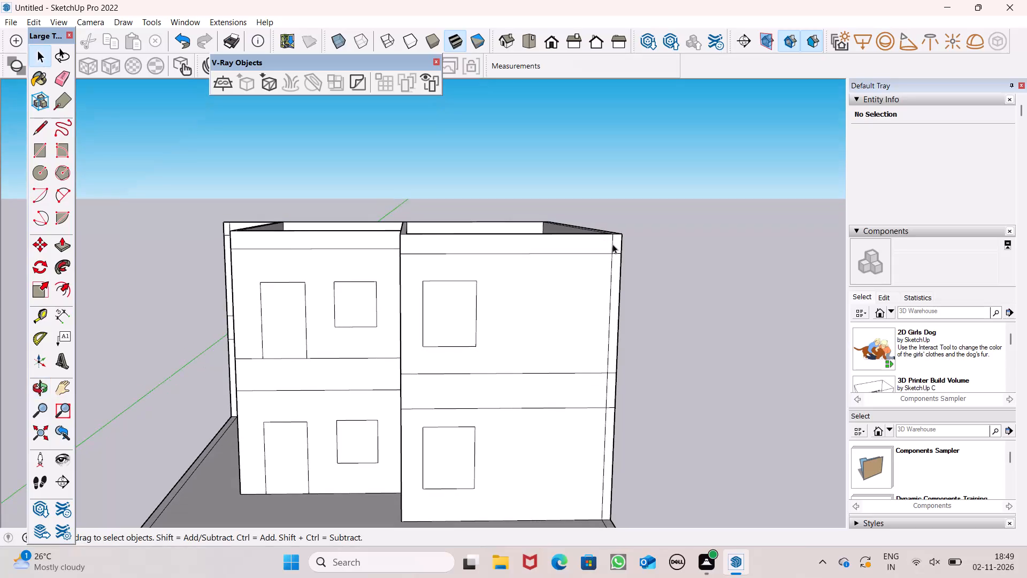
pyautogui.scroll(-2, 531, 270)
pyautogui.moveTo(683, 269); pyautogui.dragTo(688, 237, button='middle')
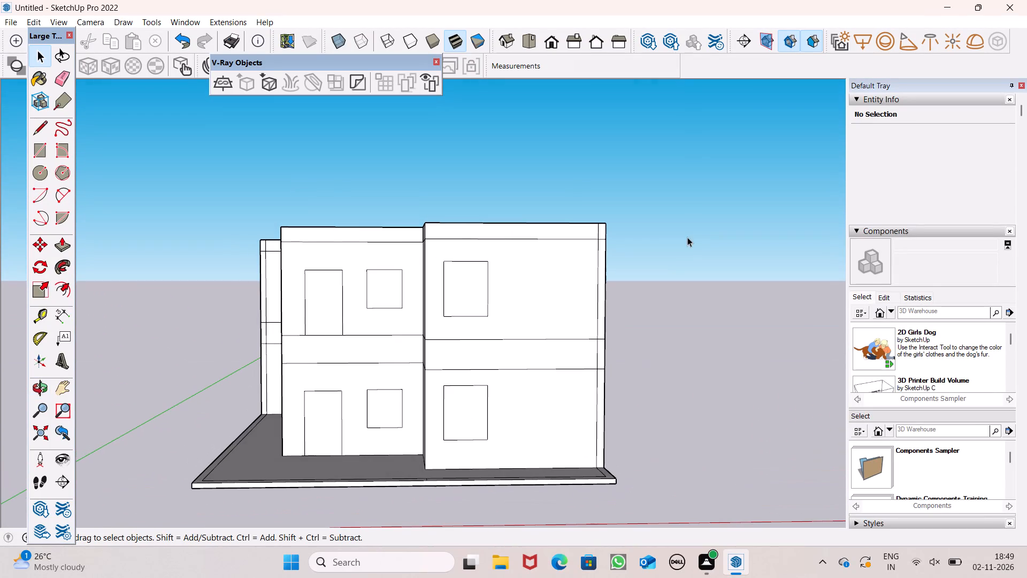
pyautogui.scroll(-3, 555, 250)
pyautogui.moveTo(568, 271); pyautogui.dragTo(573, 311, button='middle')
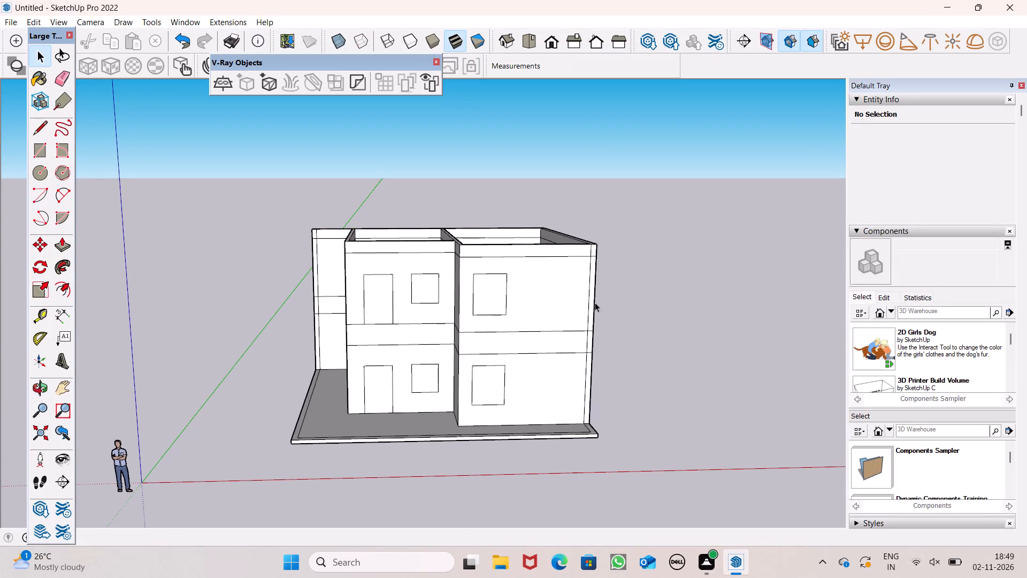
pyautogui.scroll(5, 640, 246)
pyautogui.scroll(-2, 541, 232)
pyautogui.moveTo(640, 268); pyautogui.dragTo(623, 296, button='middle')
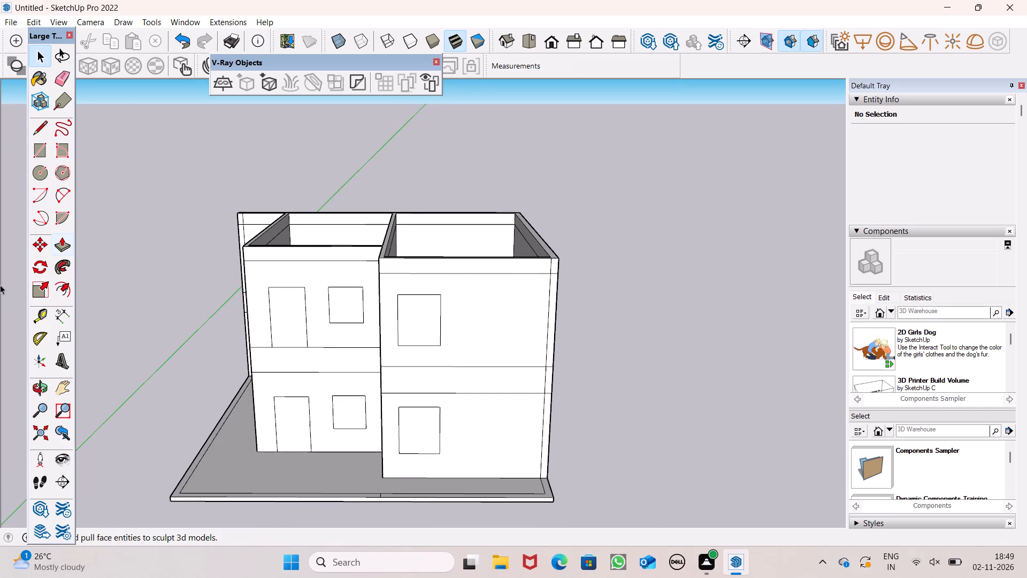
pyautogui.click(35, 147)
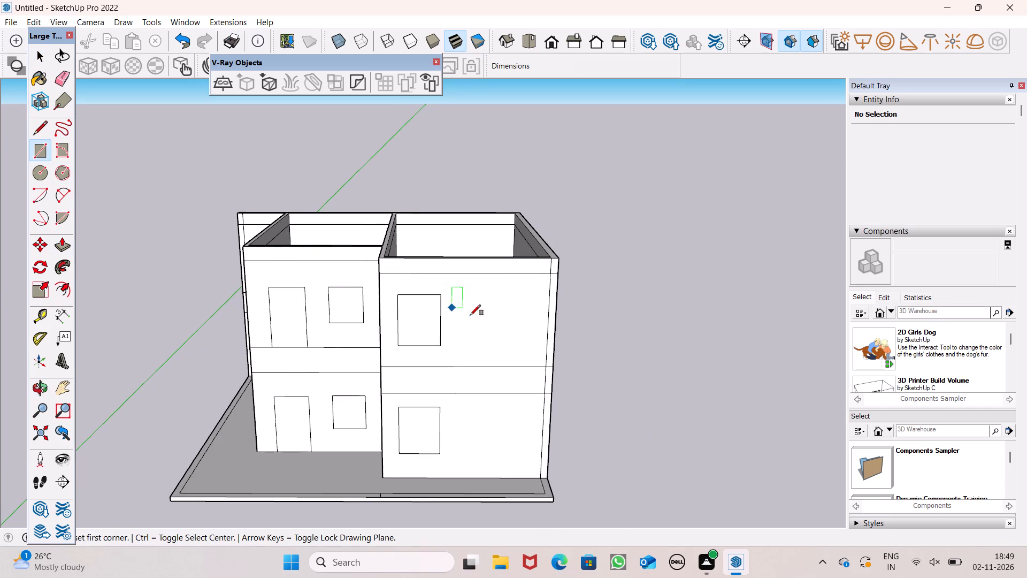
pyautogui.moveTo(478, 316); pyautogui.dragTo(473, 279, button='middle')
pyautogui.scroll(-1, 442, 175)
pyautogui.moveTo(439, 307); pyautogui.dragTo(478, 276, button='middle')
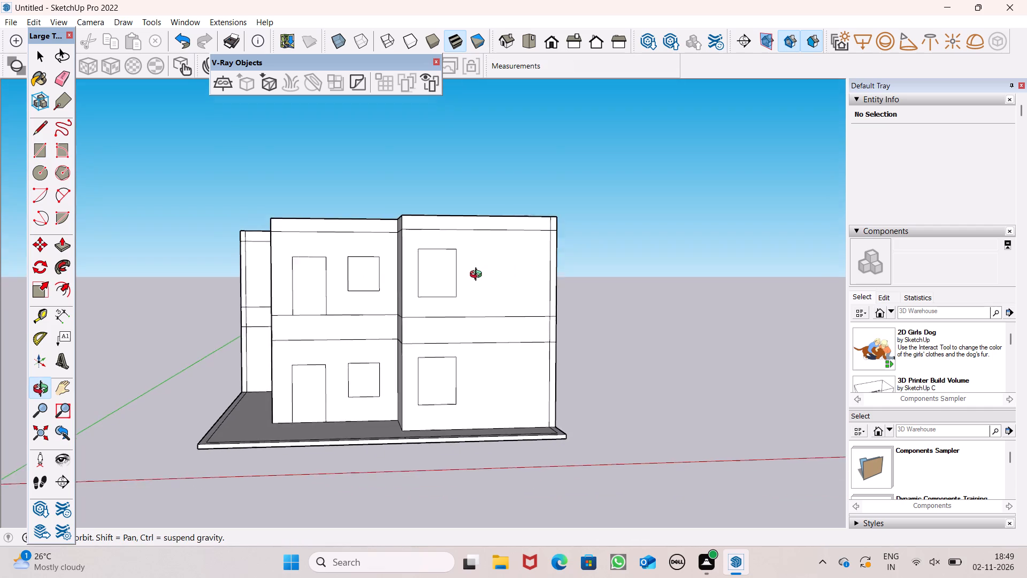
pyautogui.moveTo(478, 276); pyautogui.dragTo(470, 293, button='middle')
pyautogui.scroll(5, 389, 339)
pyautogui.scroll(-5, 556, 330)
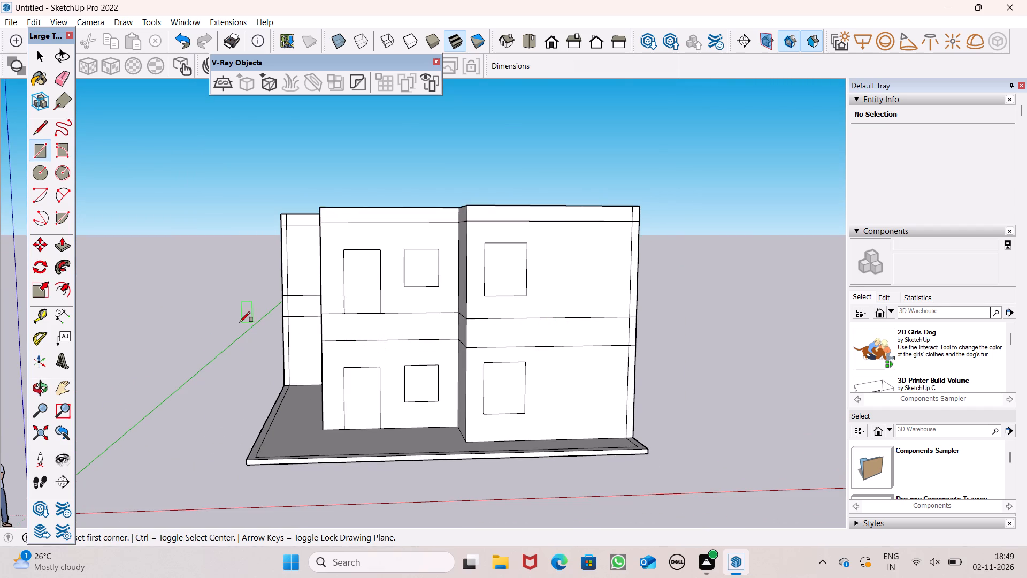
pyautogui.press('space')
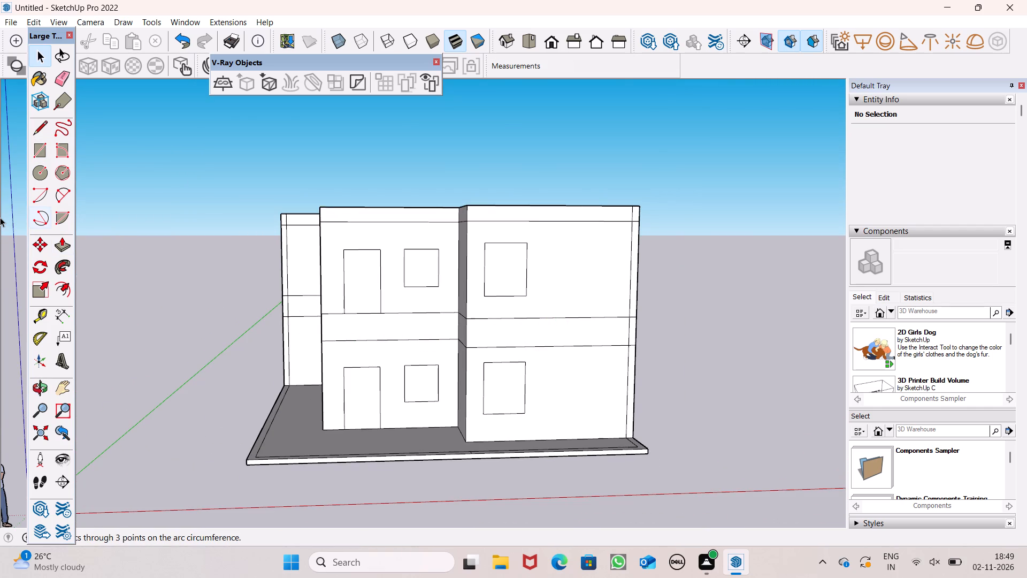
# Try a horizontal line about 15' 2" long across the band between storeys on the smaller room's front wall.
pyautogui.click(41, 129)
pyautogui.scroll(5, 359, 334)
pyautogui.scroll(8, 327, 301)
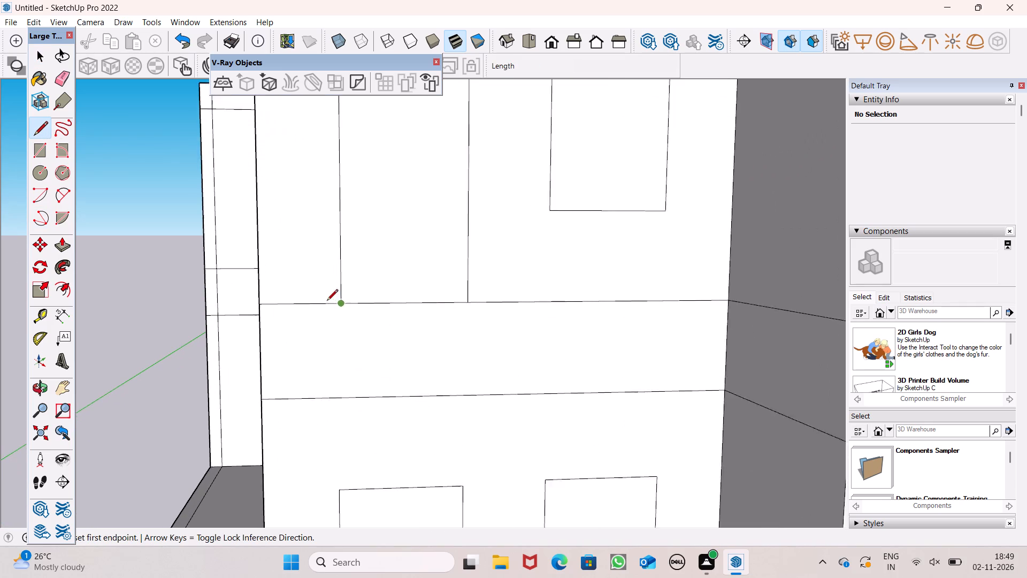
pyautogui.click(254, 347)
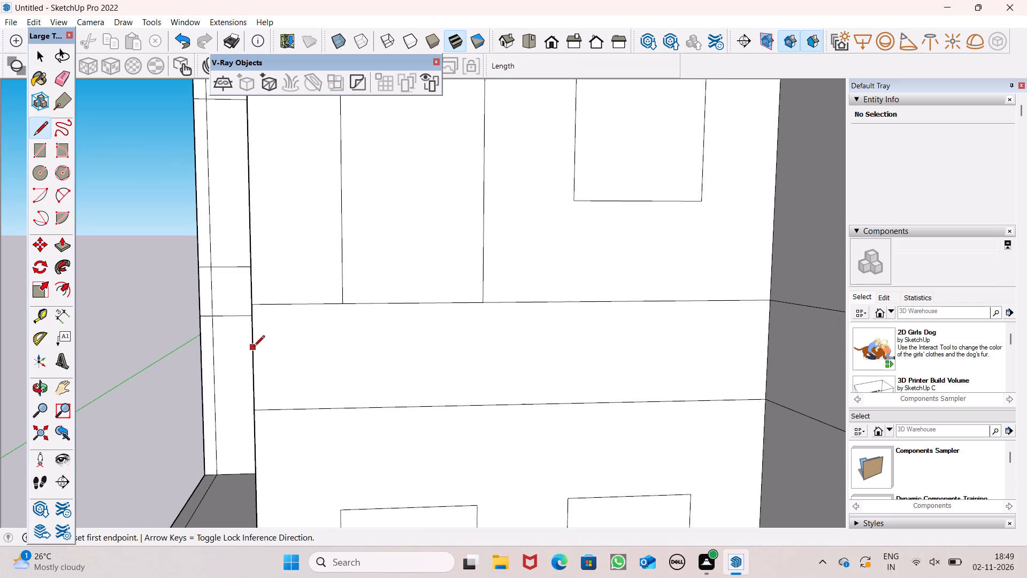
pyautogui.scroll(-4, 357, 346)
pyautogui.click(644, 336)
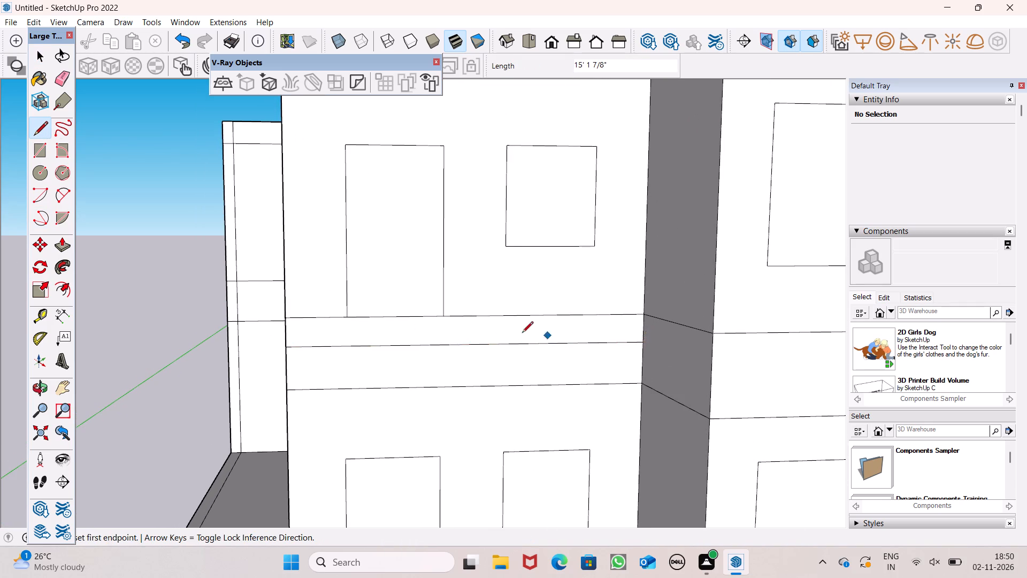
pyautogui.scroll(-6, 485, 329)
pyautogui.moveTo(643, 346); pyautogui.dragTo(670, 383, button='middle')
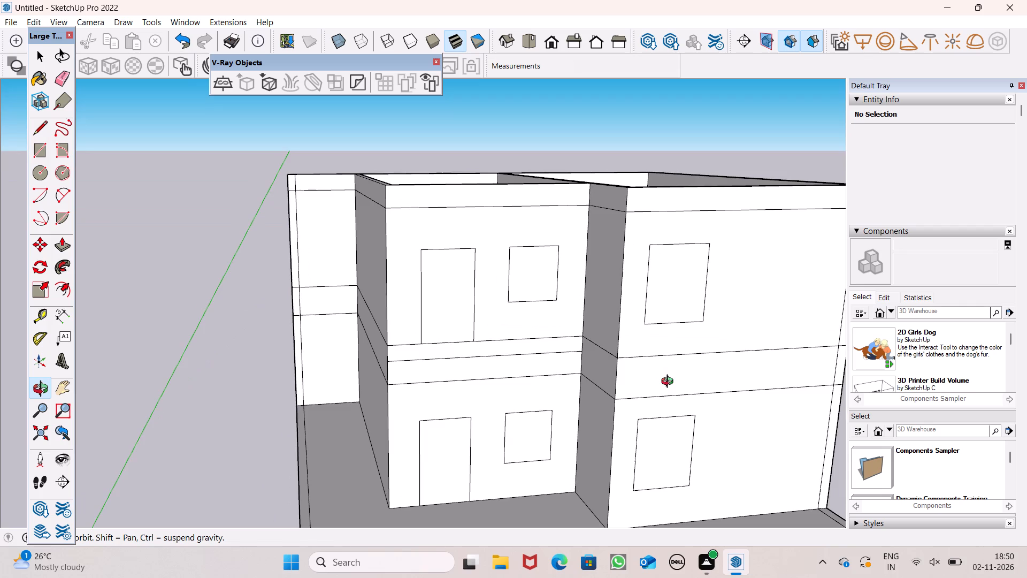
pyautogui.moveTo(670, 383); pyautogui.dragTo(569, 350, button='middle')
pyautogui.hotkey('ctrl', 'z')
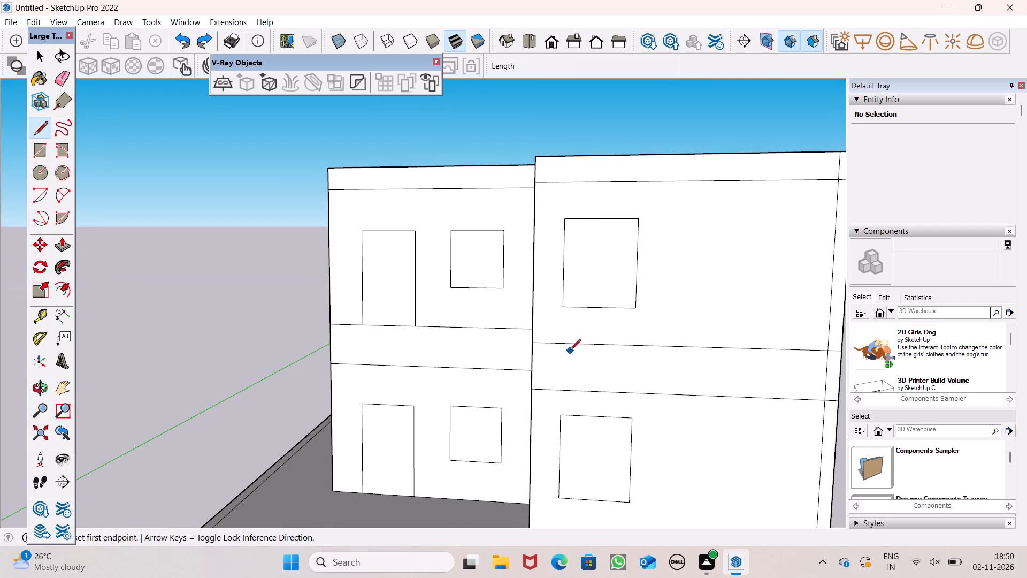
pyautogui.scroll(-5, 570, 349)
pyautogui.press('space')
# Draw a 6" line across the wall top from the smaller room's inner front corner to the front wall's outer edge.
pyautogui.scroll(-1, 570, 349)
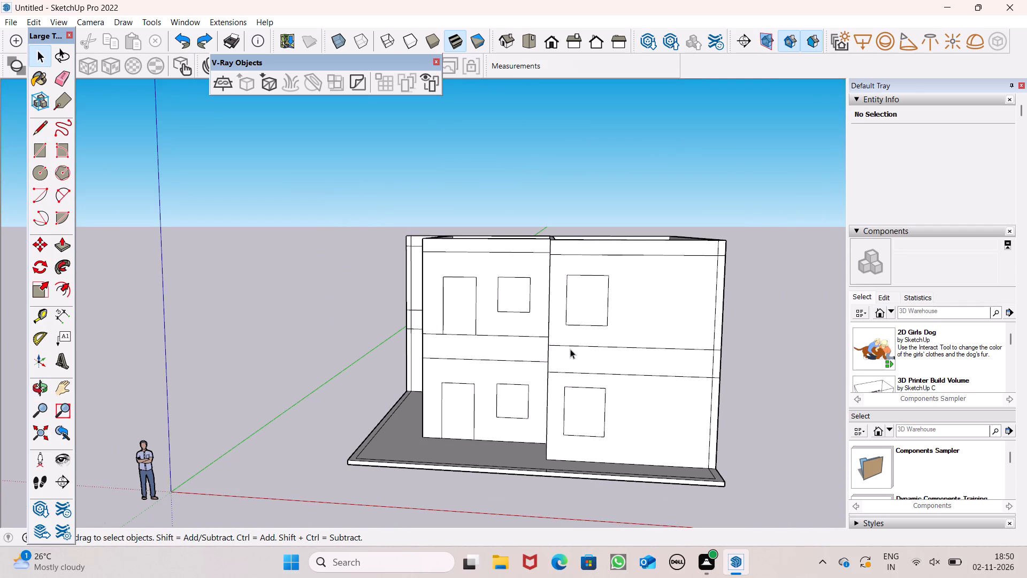
pyautogui.scroll(-2, 586, 372)
pyautogui.moveTo(581, 362); pyautogui.dragTo(639, 379, button='middle')
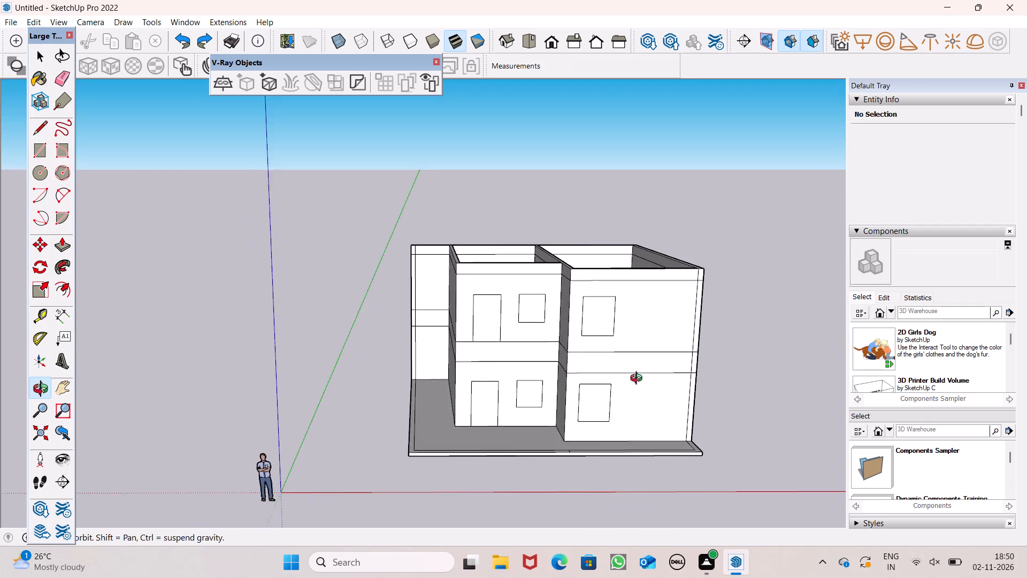
pyautogui.moveTo(639, 379); pyautogui.dragTo(623, 357, button='middle')
pyautogui.scroll(5, 496, 268)
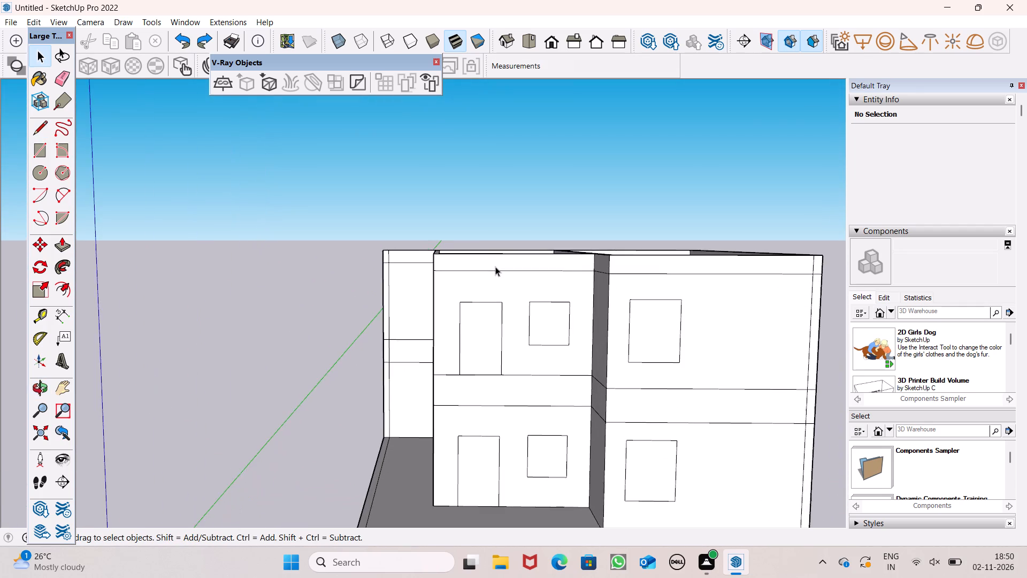
pyautogui.moveTo(495, 279); pyautogui.dragTo(477, 360, button='middle')
pyautogui.click(42, 136)
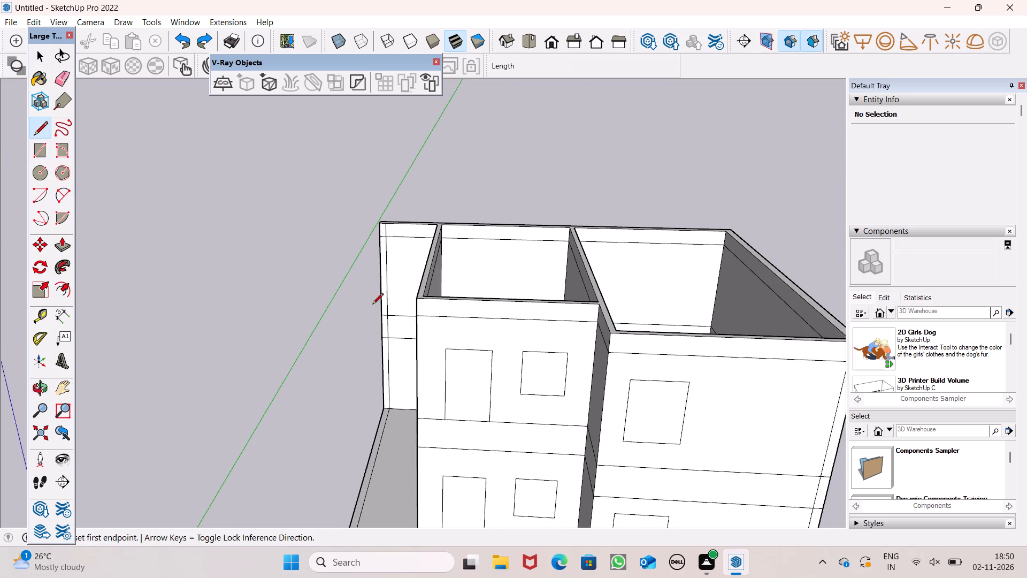
pyautogui.moveTo(380, 306); pyautogui.dragTo(411, 333, button='middle')
pyautogui.scroll(14, 469, 320)
pyautogui.scroll(-5, 417, 313)
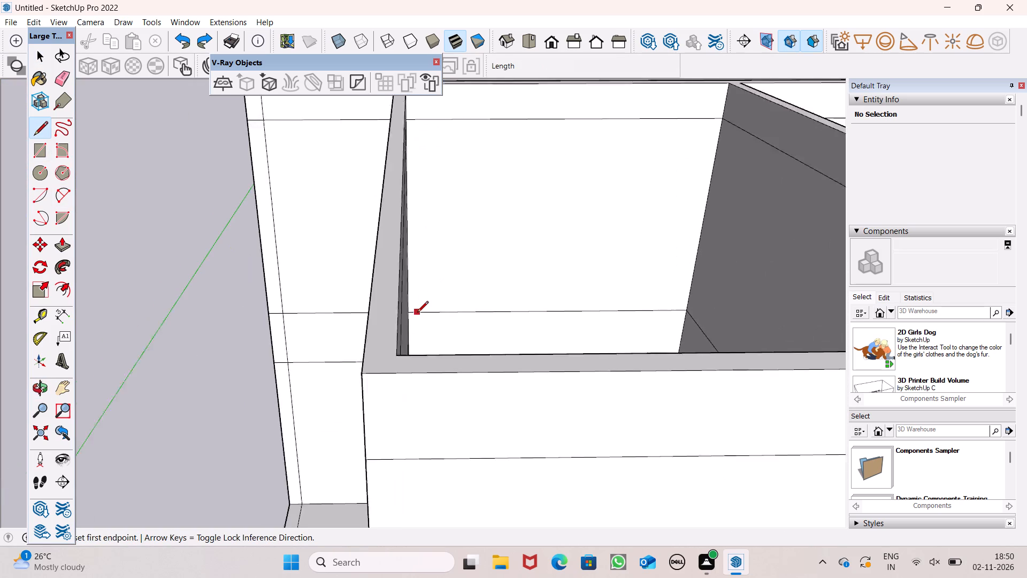
pyautogui.click(401, 345)
pyautogui.click(400, 358)
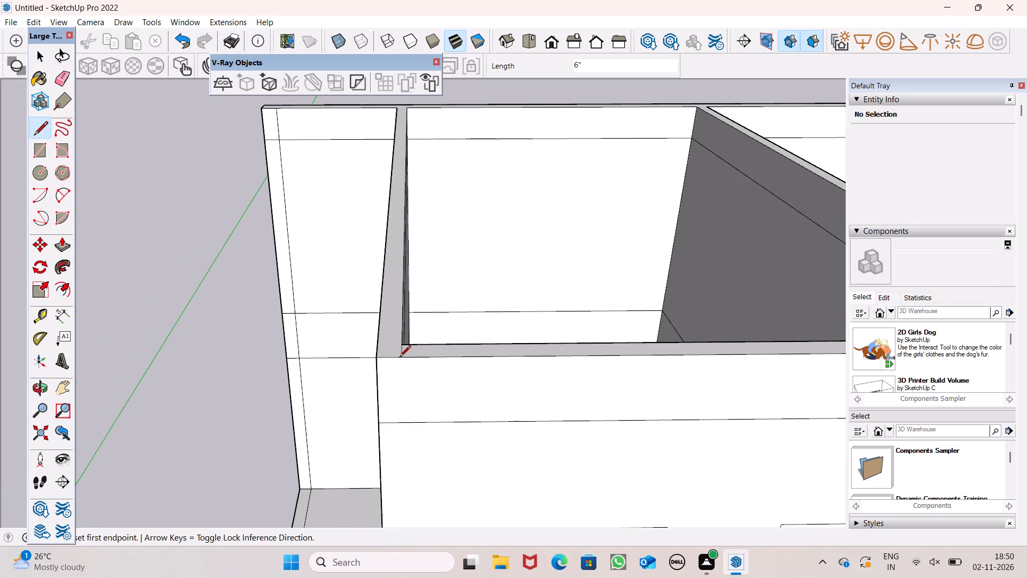
# Draw a vertical line from the end of the 6" line down the smaller room's front wall to the slab.
pyautogui.click(400, 358)
pyautogui.scroll(-8, 422, 240)
pyautogui.scroll(-4, 423, 360)
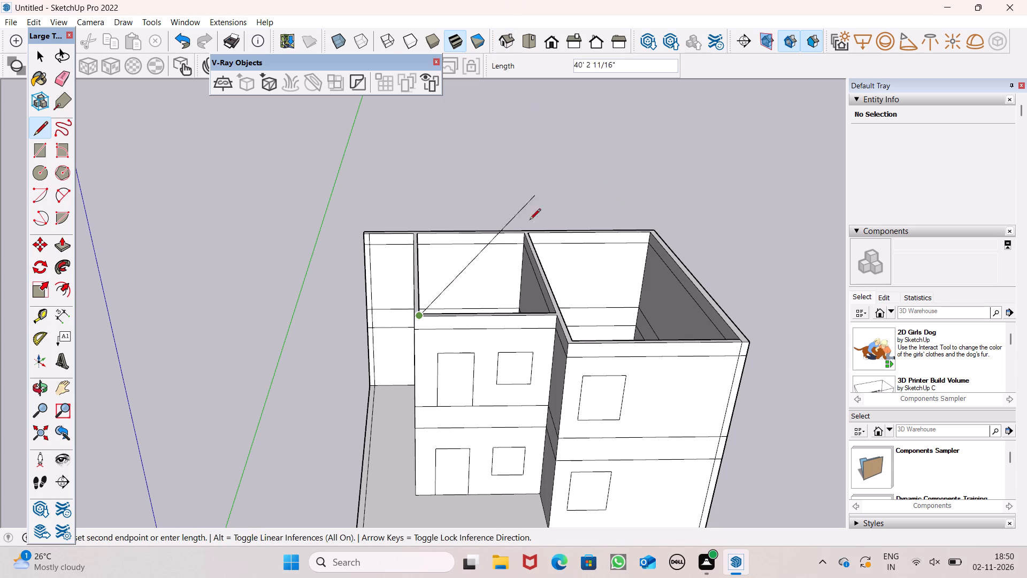
pyautogui.scroll(-1, 448, 370)
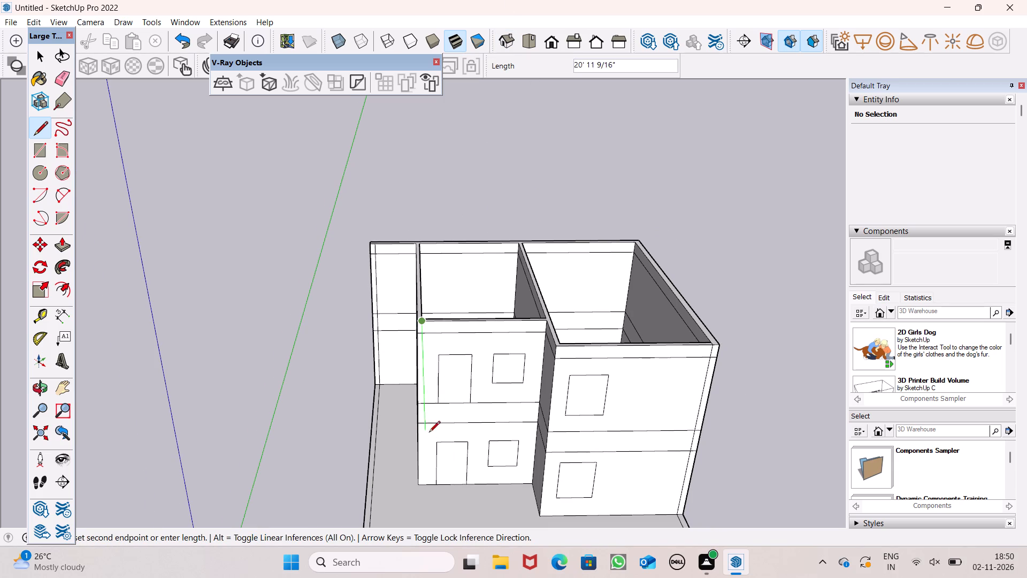
pyautogui.scroll(5, 429, 433)
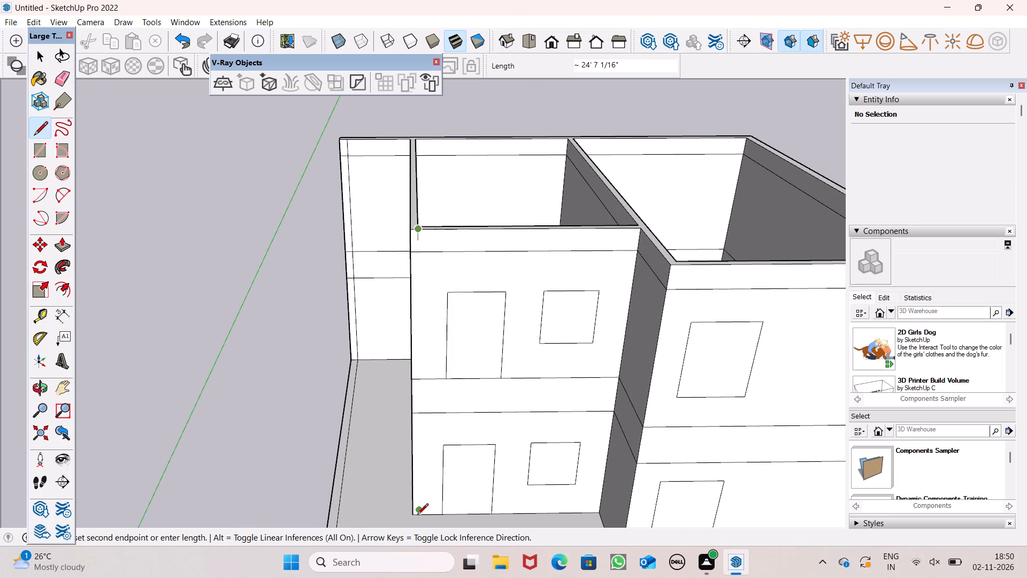
pyautogui.scroll(-1, 413, 501)
pyautogui.scroll(4, 420, 521)
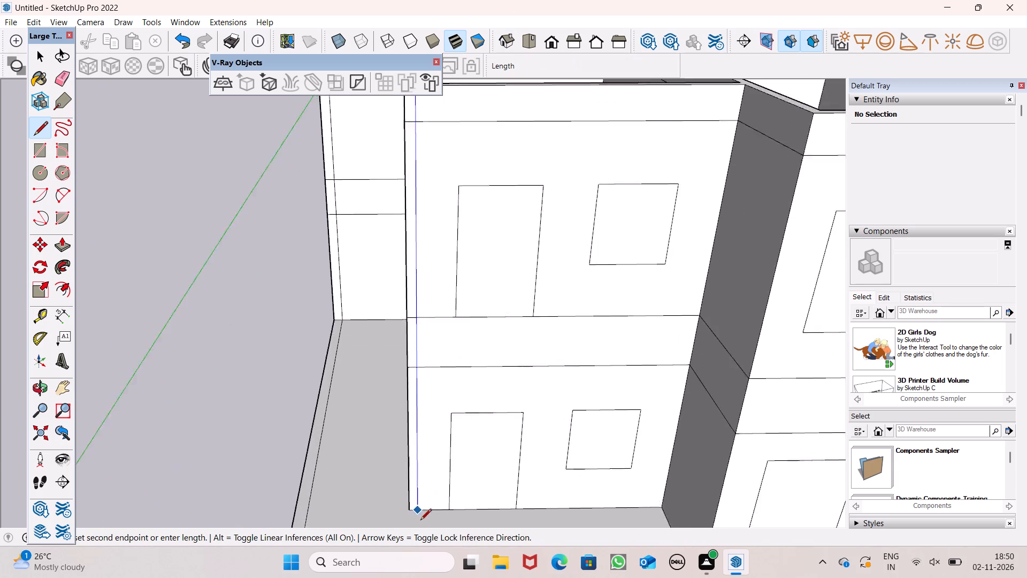
pyautogui.scroll(2, 420, 521)
pyautogui.click(419, 513)
# Erase the short piece of the top band line between the smaller room's outer front corner and the new vertical line.
pyautogui.scroll(-7, 419, 495)
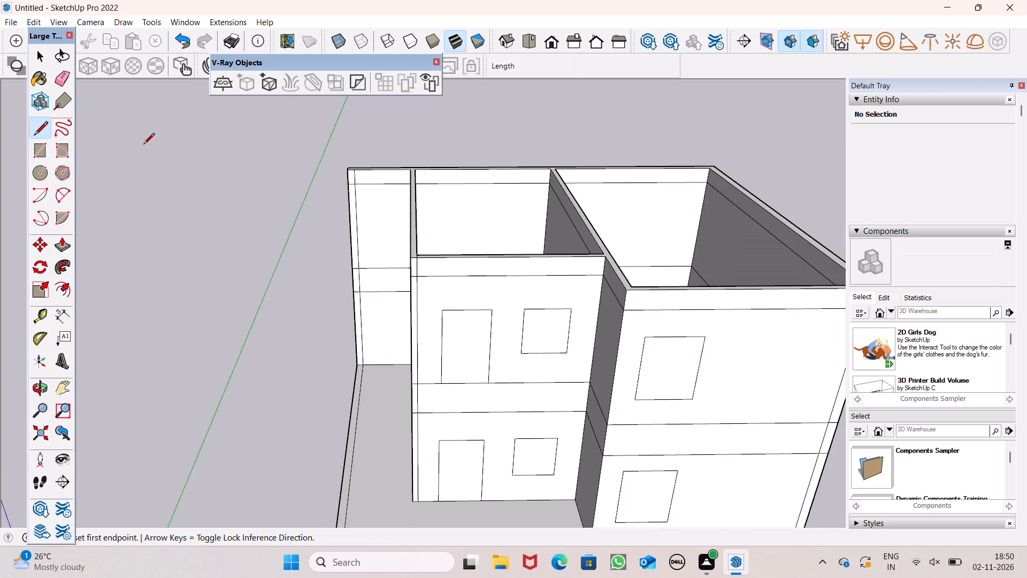
pyautogui.click(64, 66)
pyautogui.scroll(3, 376, 287)
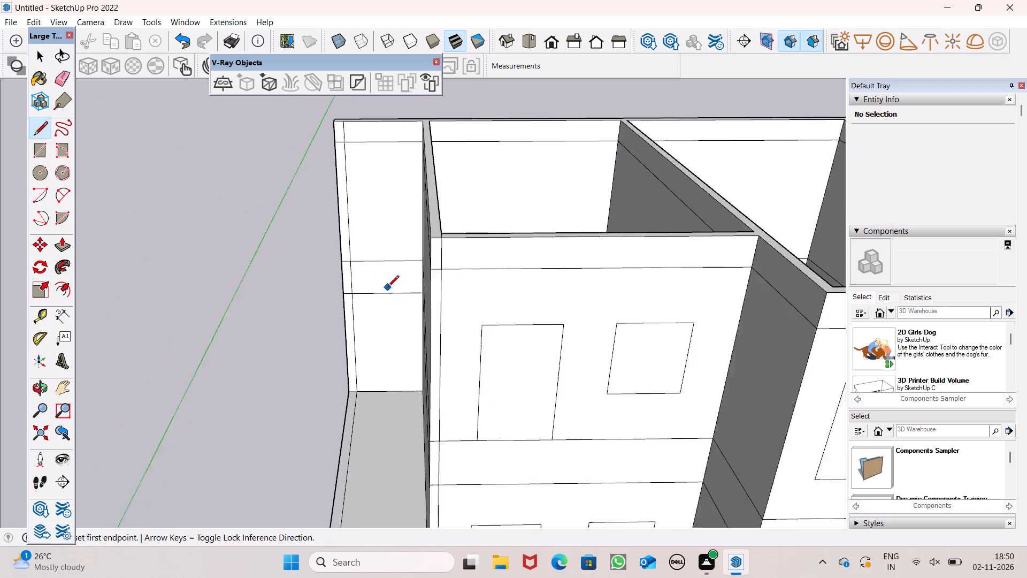
pyautogui.scroll(3, 388, 287)
pyautogui.click(61, 82)
pyautogui.scroll(-2, 357, 229)
pyautogui.scroll(2, 405, 252)
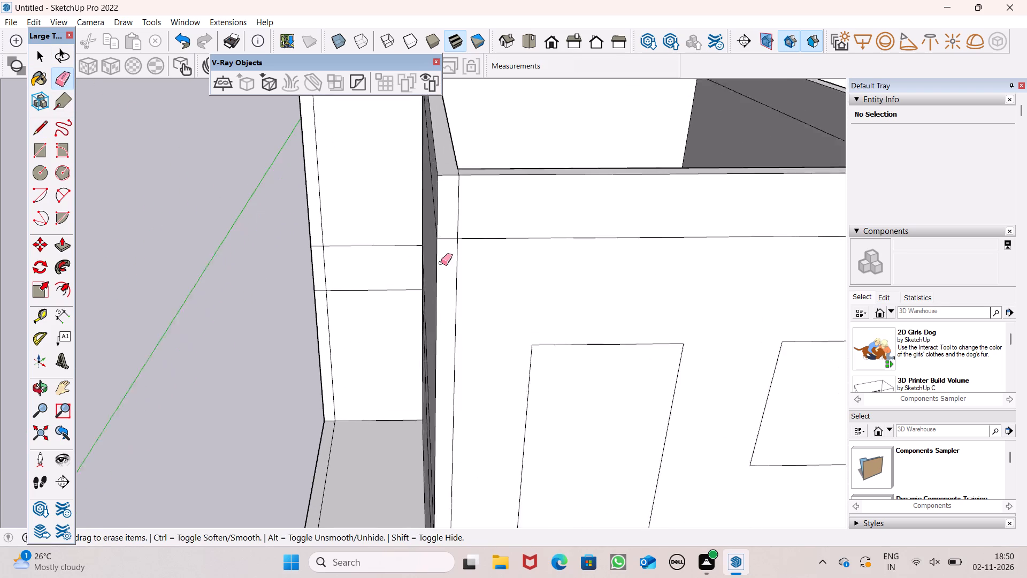
pyautogui.scroll(3, 441, 263)
pyautogui.moveTo(455, 227); pyautogui.dragTo(453, 237)
pyautogui.scroll(-6, 469, 149)
# Erase the short pieces of both floor band lines between the smaller room's outer front corner and the new vertical line.
pyautogui.scroll(-5, 477, 189)
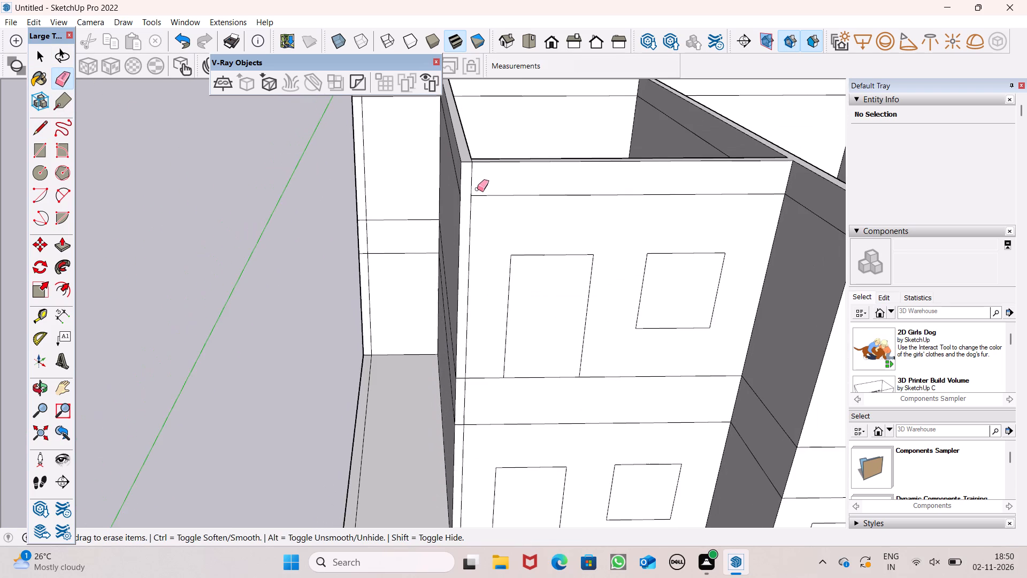
pyautogui.scroll(-3, 477, 189)
pyautogui.scroll(9, 470, 358)
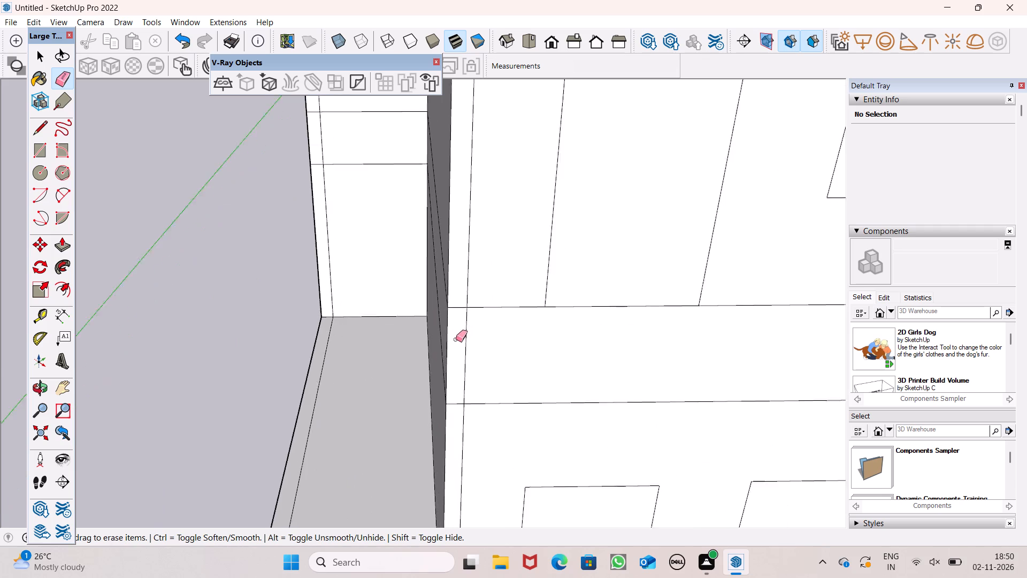
pyautogui.scroll(2, 456, 339)
pyautogui.click(461, 299)
pyautogui.scroll(-7, 492, 229)
pyautogui.scroll(4, 402, 422)
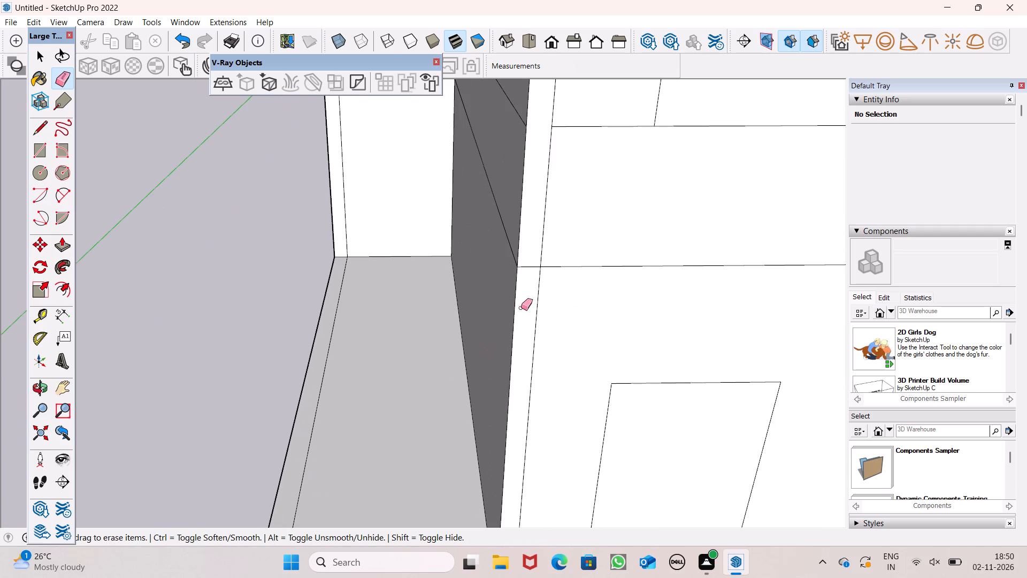
pyautogui.moveTo(523, 267); pyautogui.dragTo(524, 272)
# Push/Pull the floor band on the smaller room's front wall outward 6' 1/4", flush with the larger room's front wall.
pyautogui.scroll(-5, 527, 199)
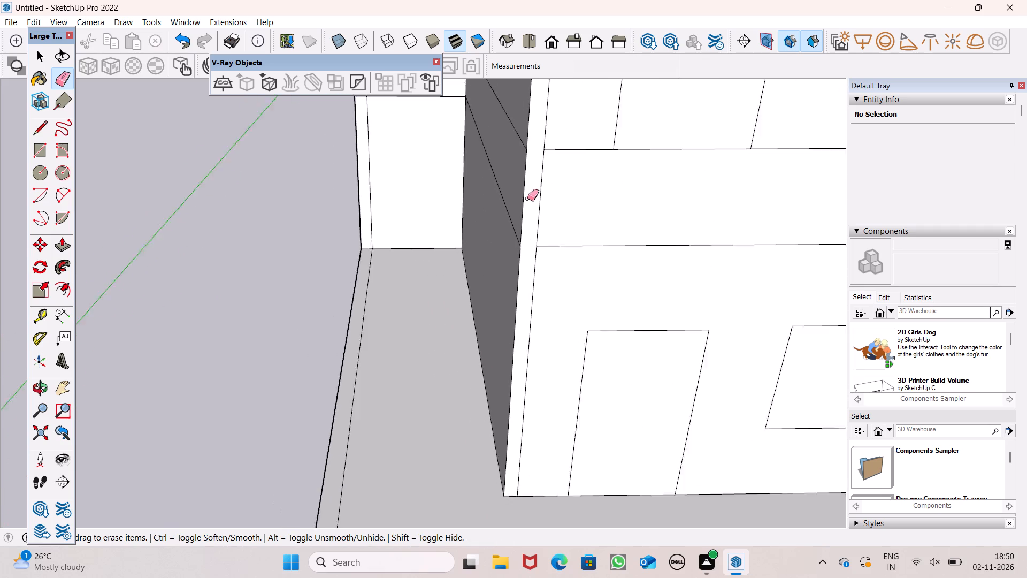
pyautogui.scroll(-9, 527, 199)
pyautogui.scroll(-4, 467, 232)
pyautogui.moveTo(465, 258); pyautogui.dragTo(424, 384, button='middle')
pyautogui.scroll(1, 424, 378)
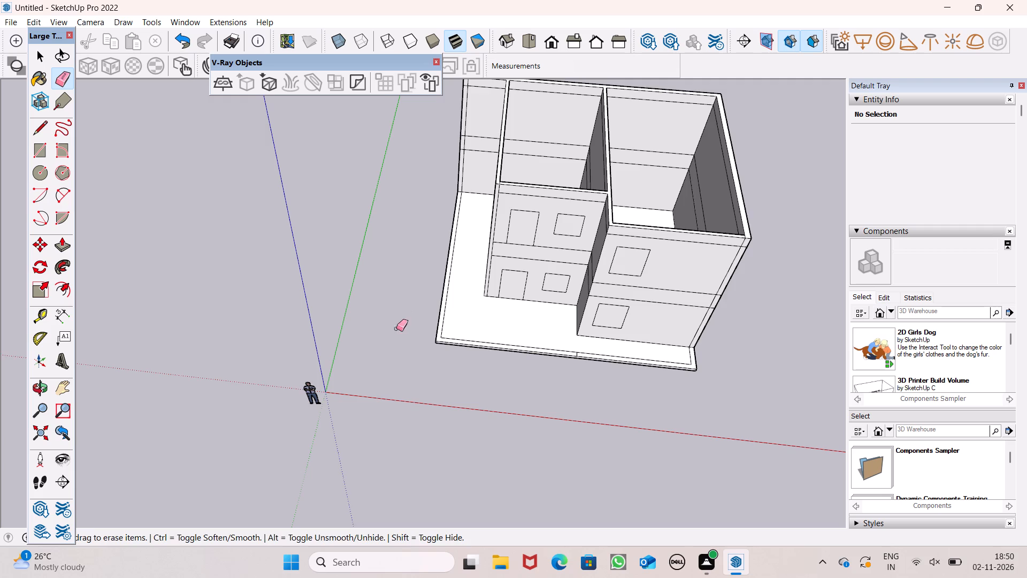
pyautogui.click(66, 252)
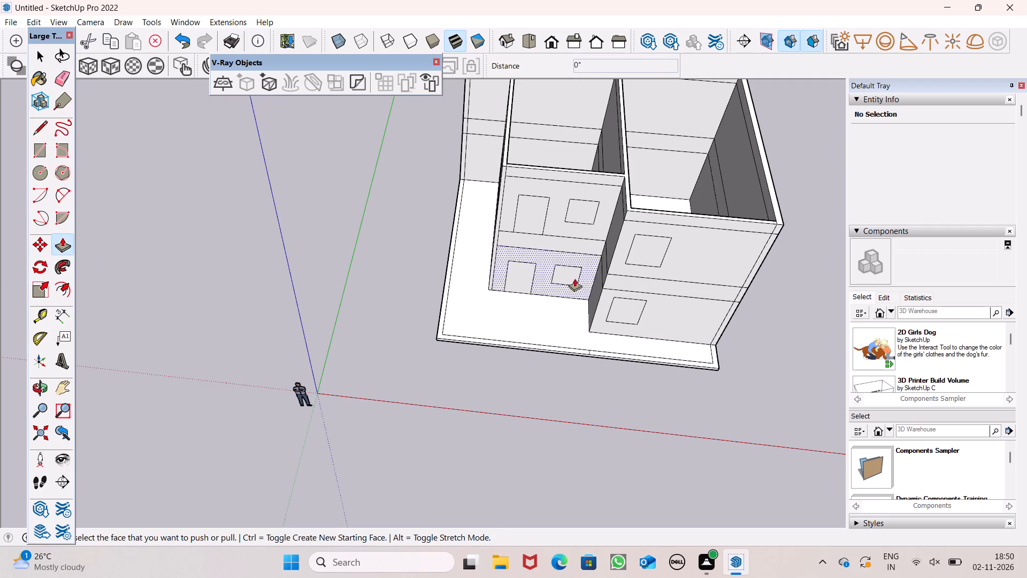
pyautogui.scroll(5, 574, 278)
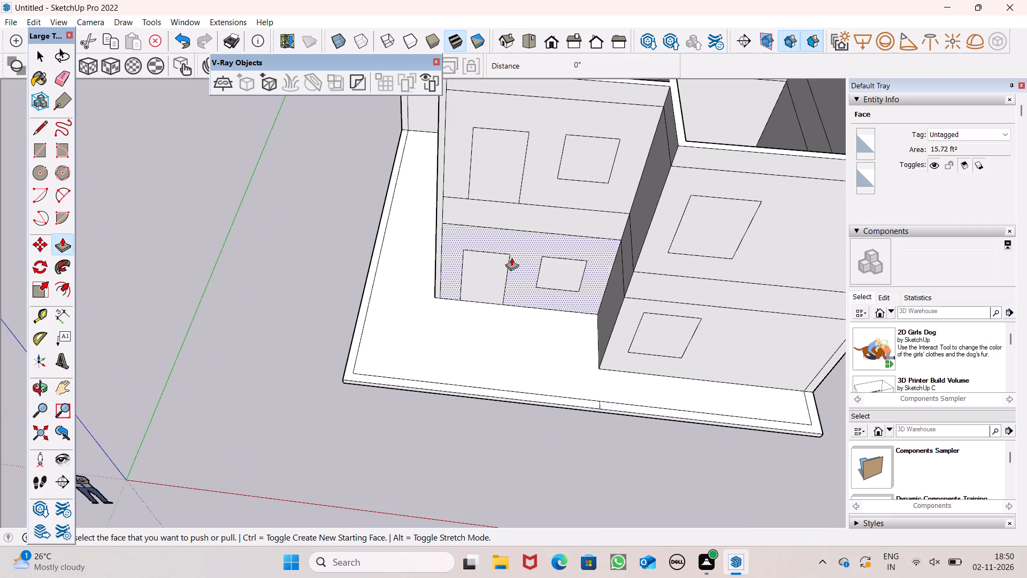
pyautogui.scroll(-3, 435, 256)
pyautogui.moveTo(423, 280); pyautogui.dragTo(460, 287, button='middle')
pyautogui.scroll(1, 423, 302)
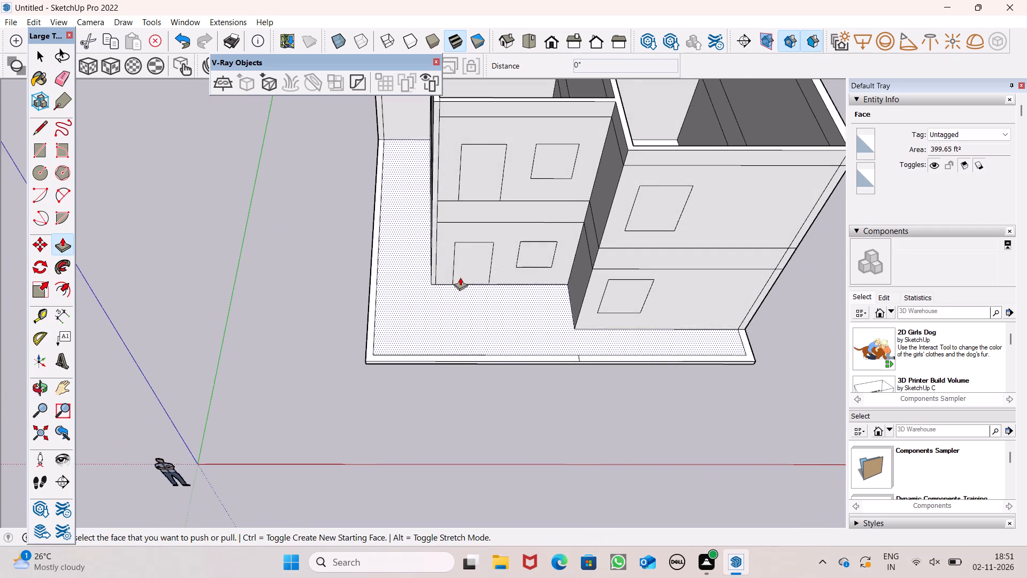
pyautogui.scroll(2, 565, 245)
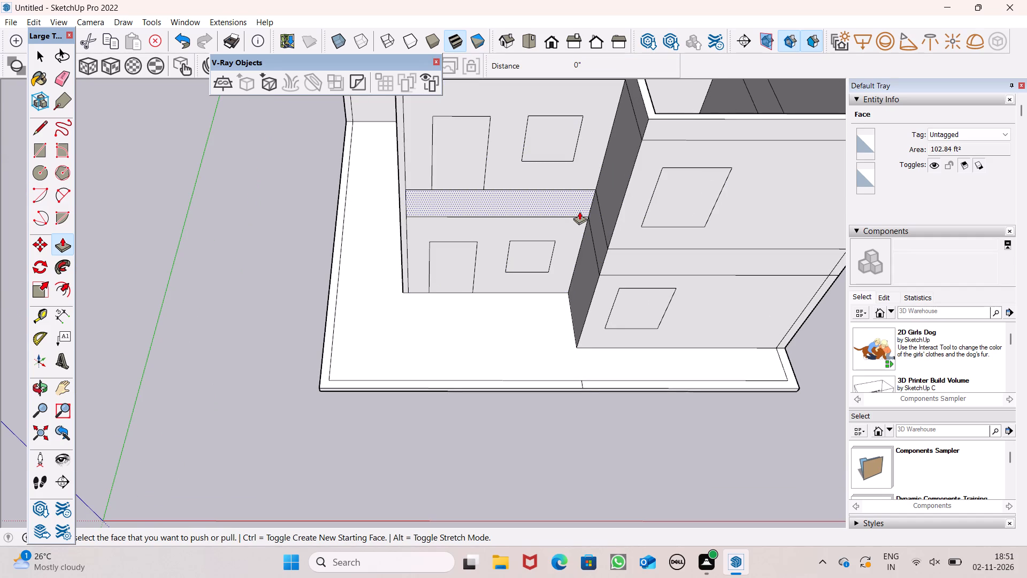
pyautogui.moveTo(579, 211); pyautogui.dragTo(610, 252)
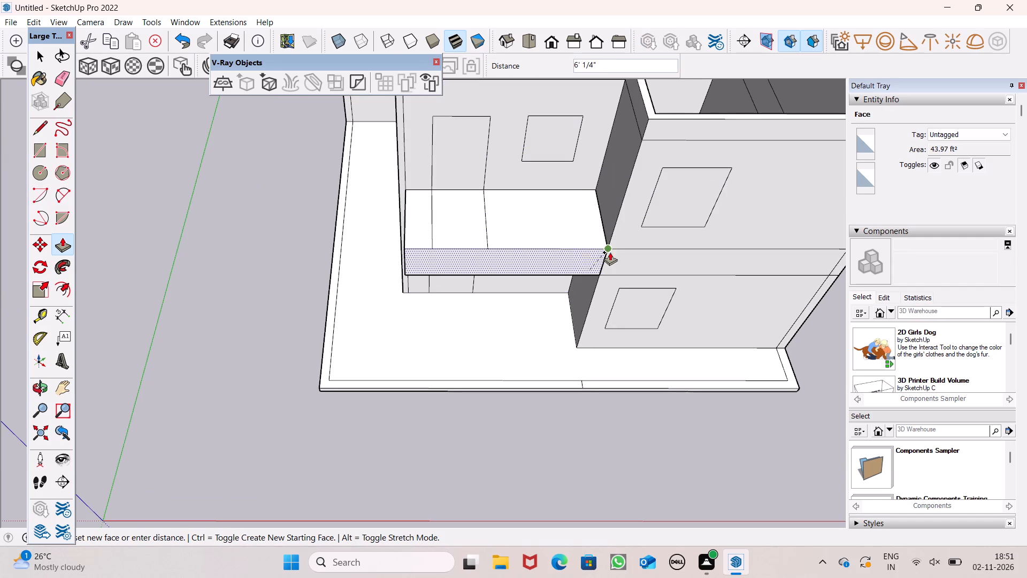
pyautogui.moveTo(610, 252); pyautogui.dragTo(610, 253)
# Examine the projecting floor slab and the front elevation from several angles.
pyautogui.scroll(-6, 611, 234)
pyautogui.moveTo(583, 228); pyautogui.dragTo(588, 167, button='middle')
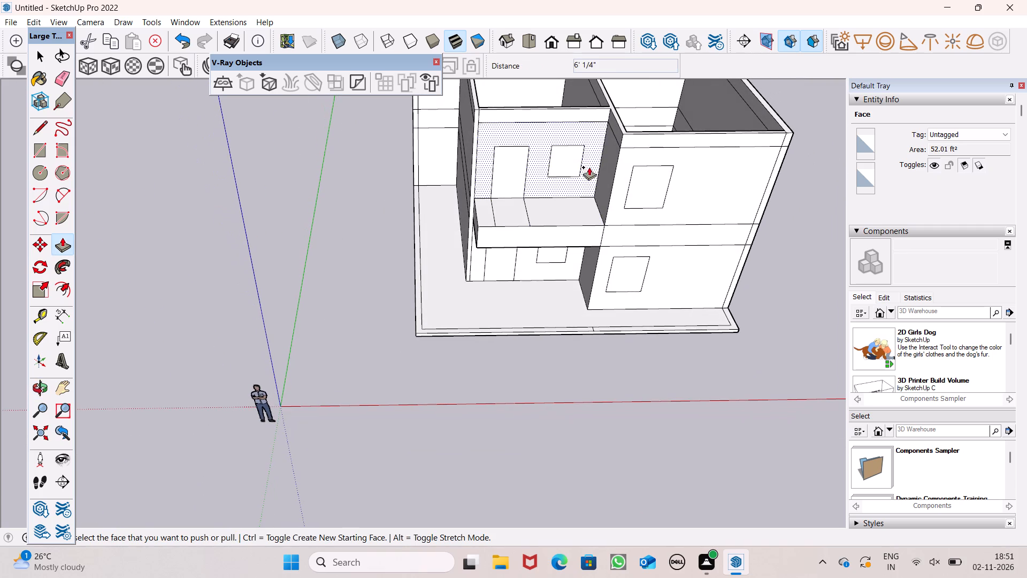
pyautogui.scroll(1, 600, 224)
pyautogui.moveTo(599, 222); pyautogui.dragTo(505, 134, button='middle')
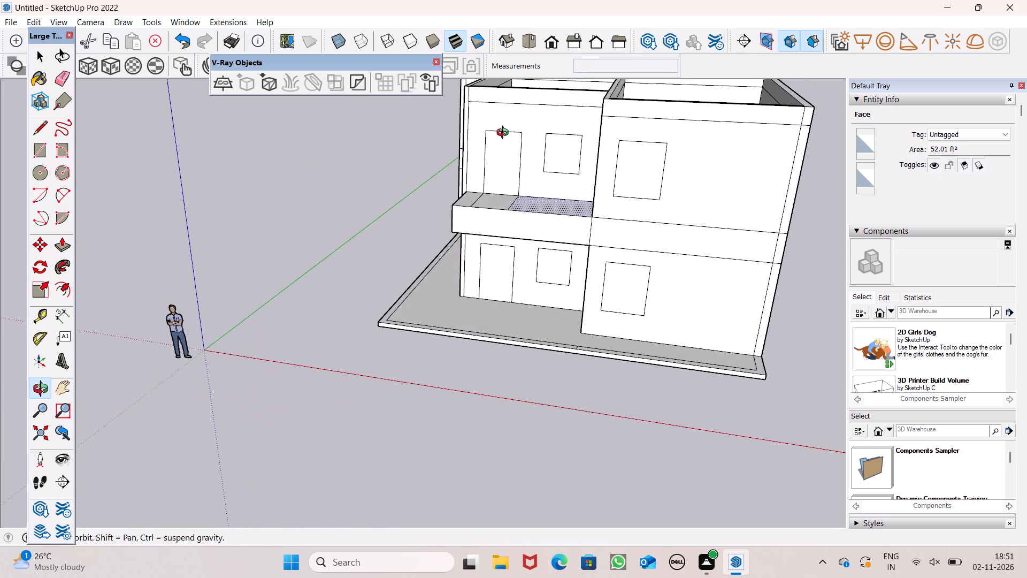
pyautogui.moveTo(505, 134); pyautogui.dragTo(542, 106, button='middle')
pyautogui.scroll(1, 542, 106)
pyautogui.scroll(-1, 588, 151)
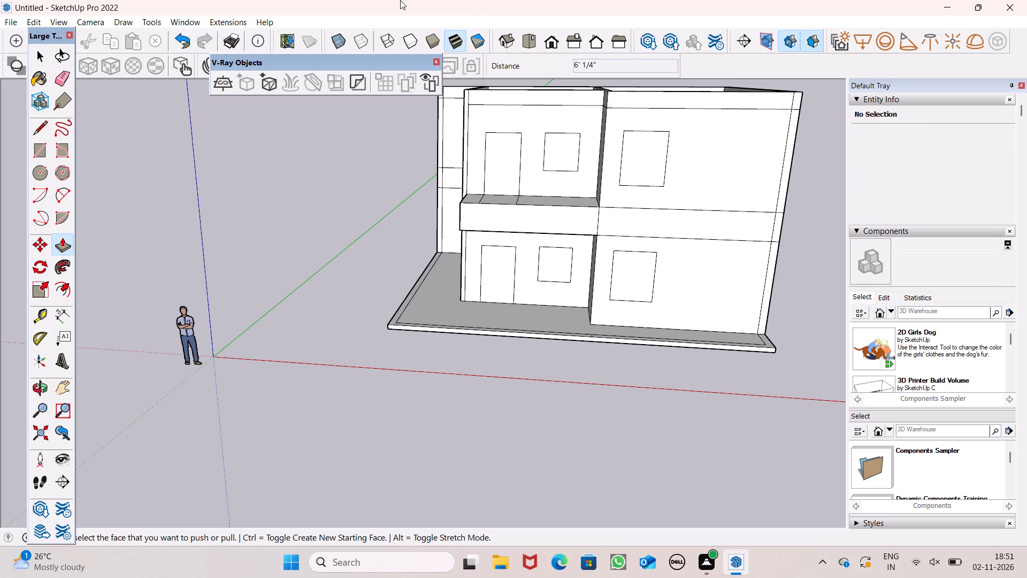
pyautogui.scroll(-3, 504, 107)
pyautogui.moveTo(457, 214); pyautogui.dragTo(463, 273, button='middle')
pyautogui.moveTo(465, 276); pyautogui.dragTo(477, 276, button='middle')
pyautogui.middleClick(511, 276)
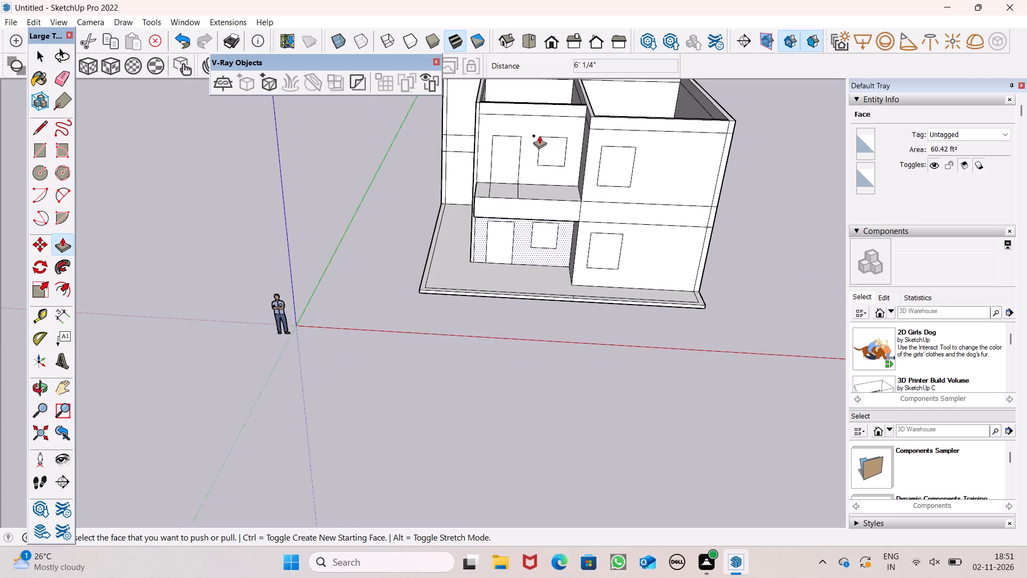
pyautogui.press('space')
pyautogui.moveTo(649, 222); pyautogui.dragTo(658, 184, button='middle')
pyautogui.scroll(1, 660, 181)
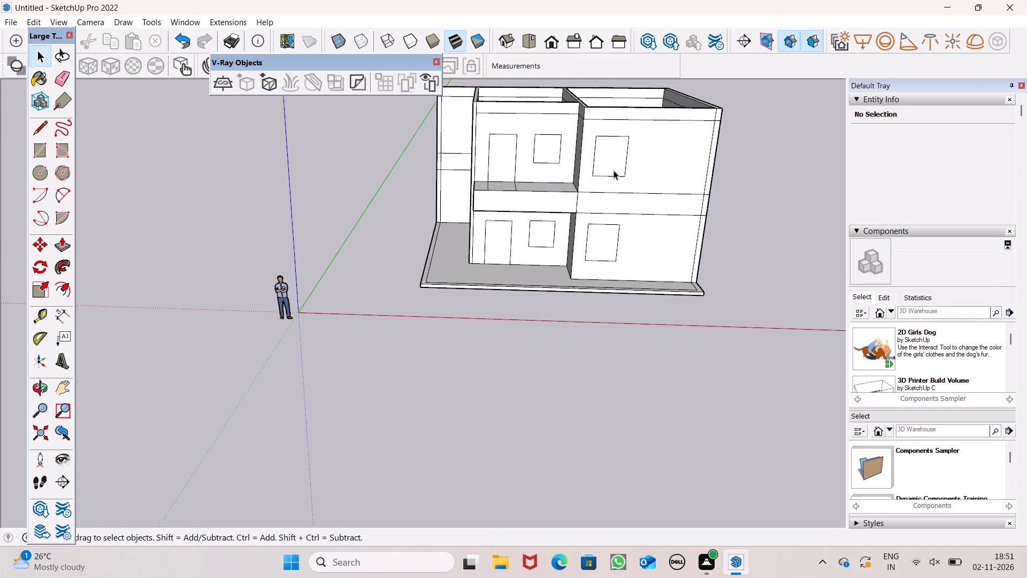
pyautogui.scroll(-3, 453, 282)
pyautogui.scroll(6, 564, 74)
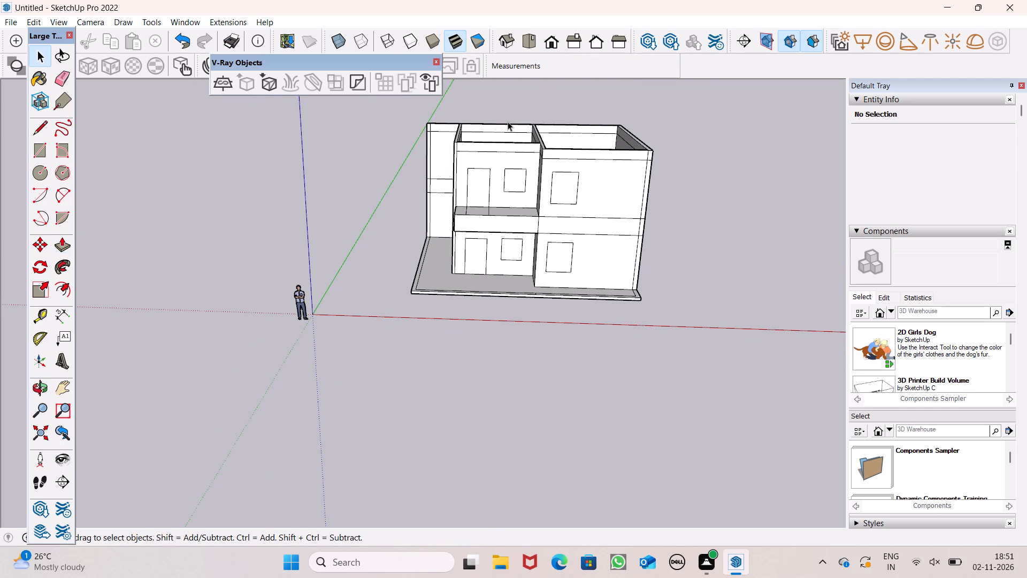
# Push/Pull the top band on the smaller room's front wall outward 6' 1/4", flush with the larger room's front wall.
pyautogui.scroll(6, 507, 121)
pyautogui.moveTo(498, 206); pyautogui.dragTo(496, 305, button='middle')
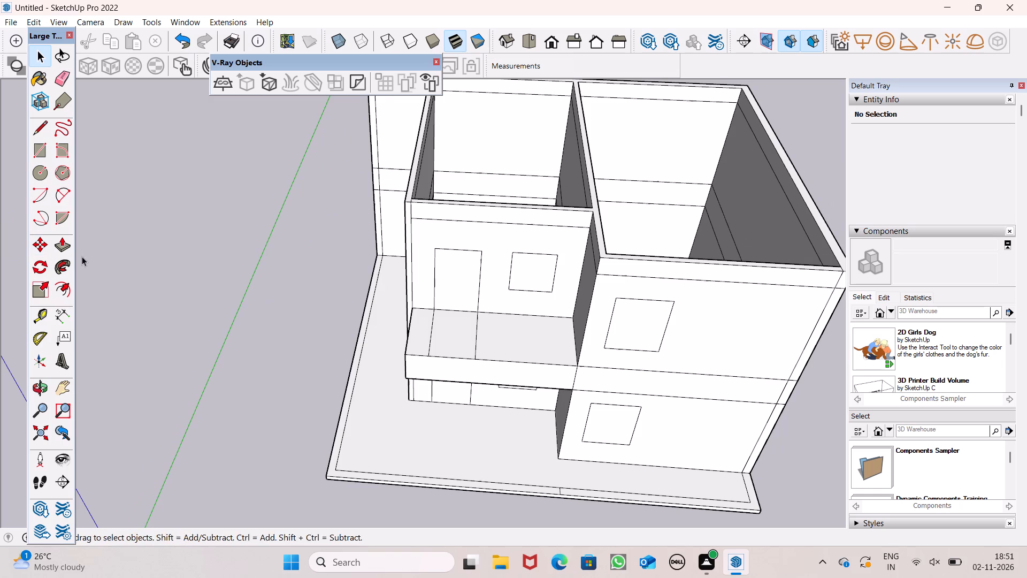
pyautogui.click(66, 248)
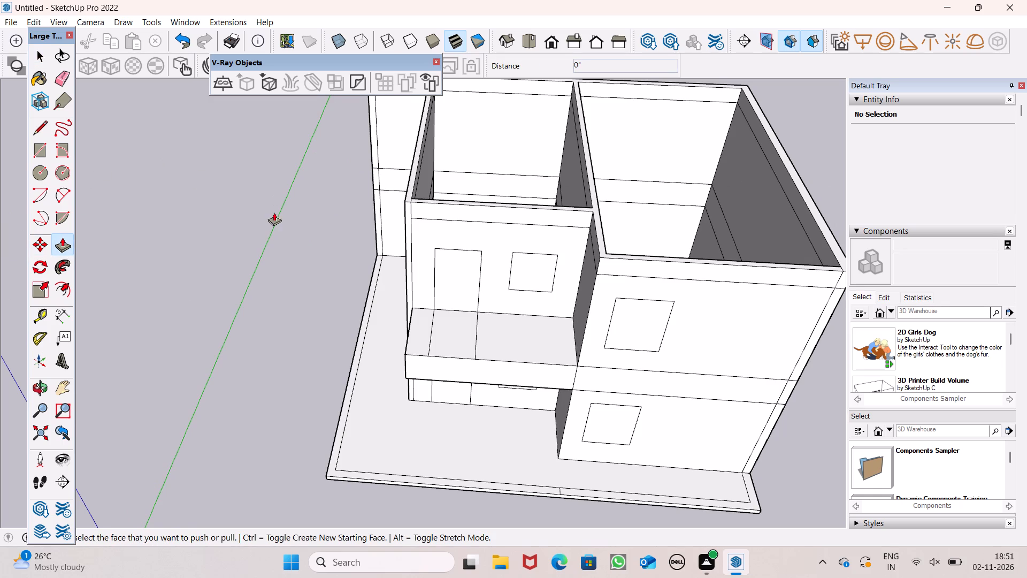
pyautogui.scroll(-2, 274, 213)
pyautogui.scroll(5, 462, 237)
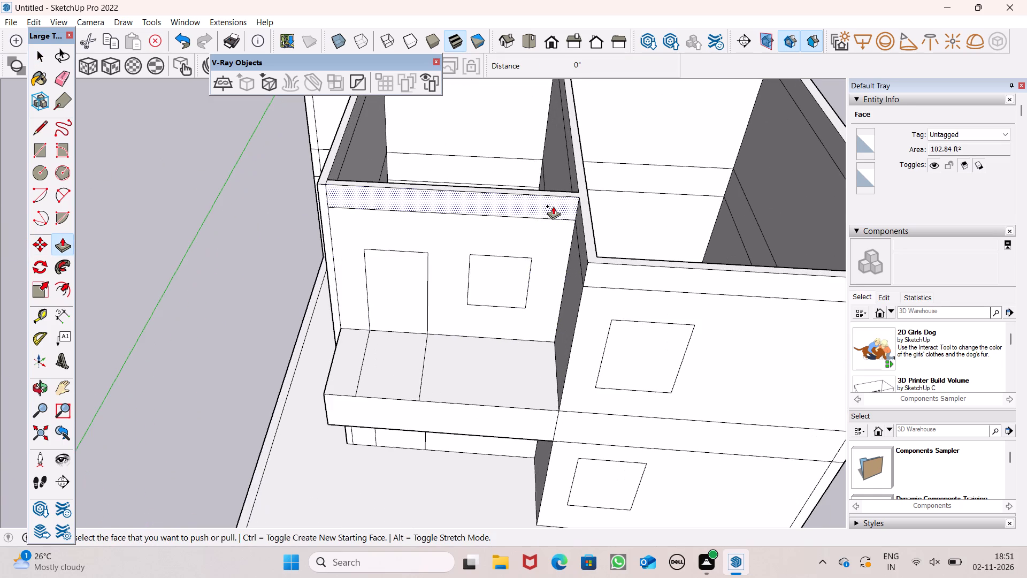
pyautogui.moveTo(554, 205); pyautogui.dragTo(594, 260)
# Push/Pull the narrow vertical strip at the smaller room's outer front corner forward 6' 1/4" to the projecting slabs' front edge.
pyautogui.scroll(-5, 495, 226)
pyautogui.moveTo(492, 256); pyautogui.dragTo(528, 118, button='middle')
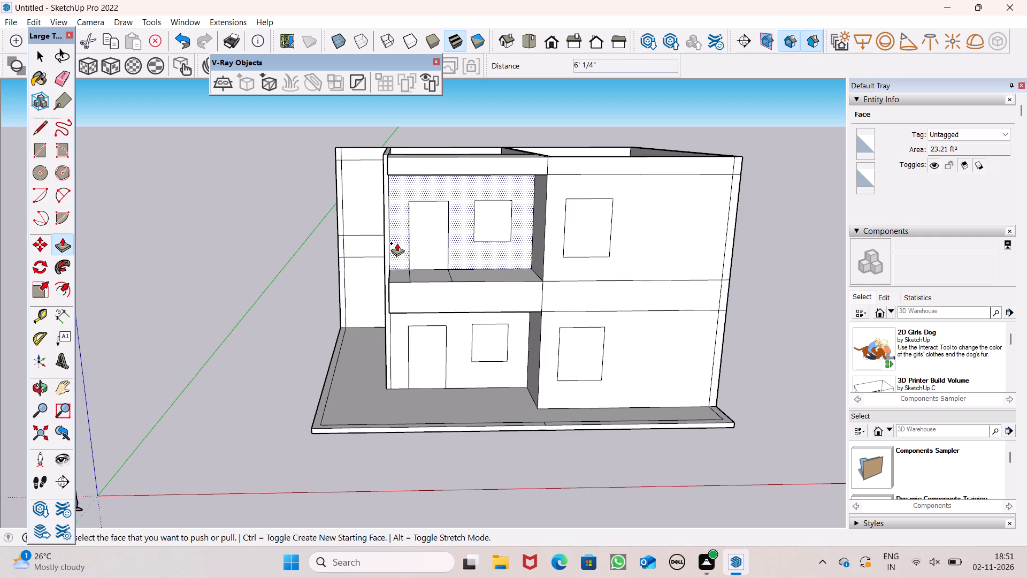
pyautogui.scroll(-1, 310, 212)
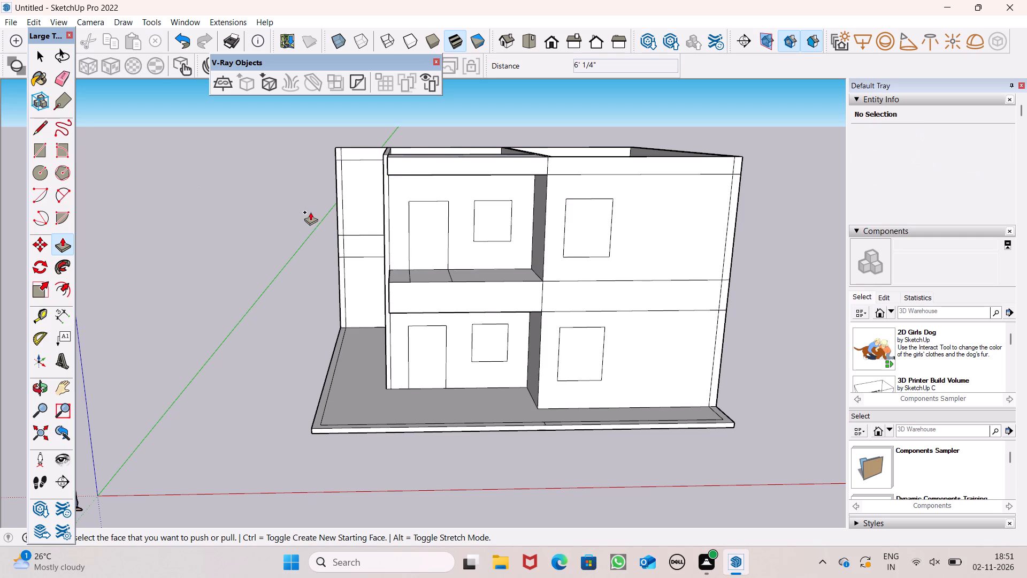
pyautogui.moveTo(366, 227); pyautogui.dragTo(390, 343, button='middle')
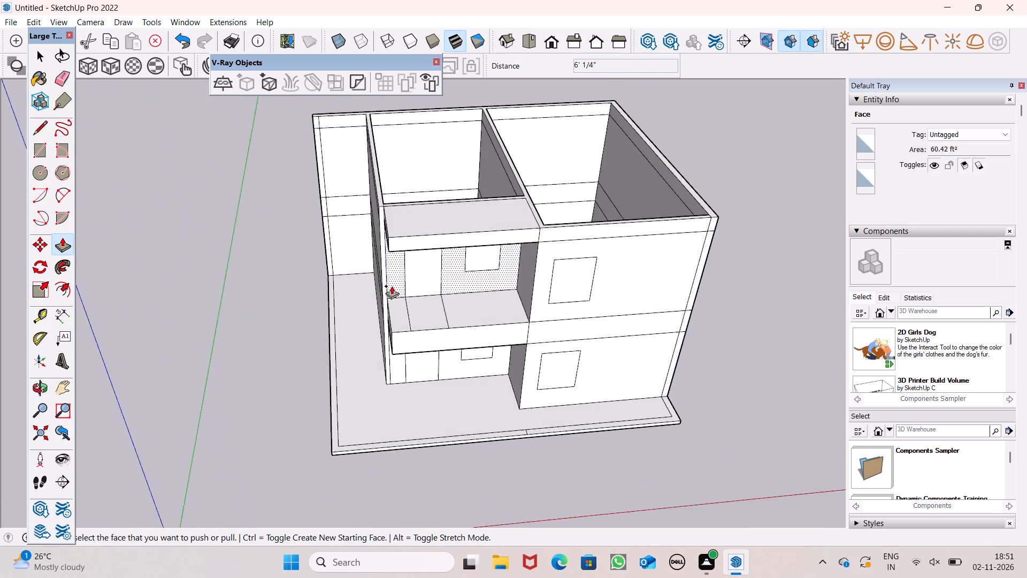
pyautogui.scroll(6, 393, 285)
pyautogui.scroll(-5, 386, 226)
pyautogui.moveTo(404, 220); pyautogui.dragTo(395, 324, button='middle')
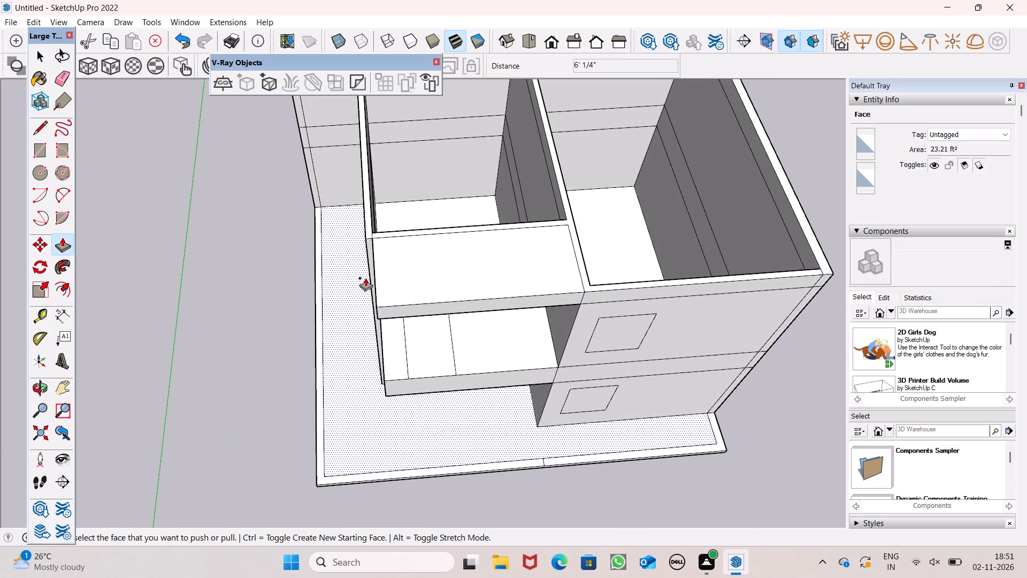
pyautogui.scroll(5, 370, 261)
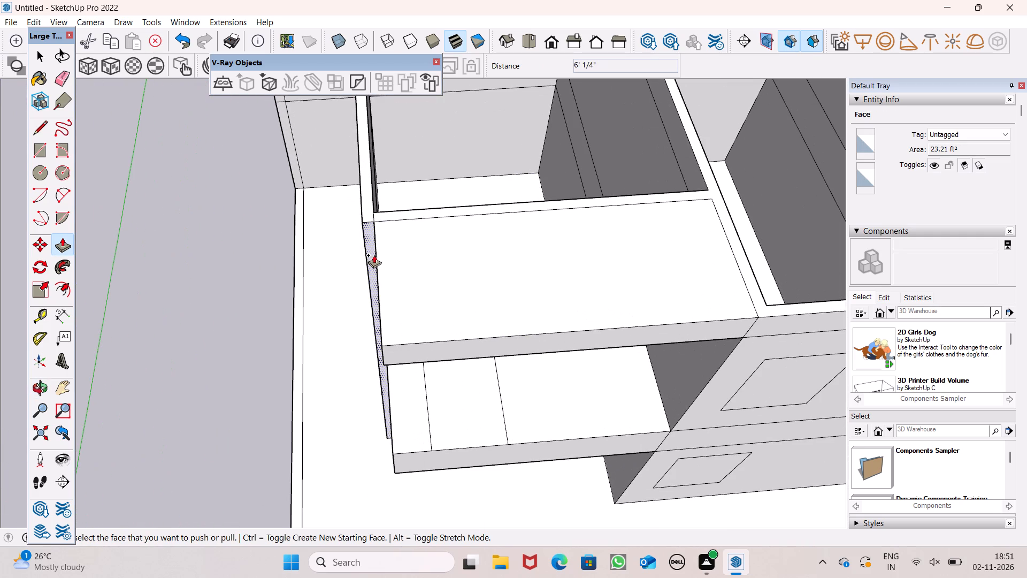
pyautogui.moveTo(373, 252); pyautogui.dragTo(380, 302)
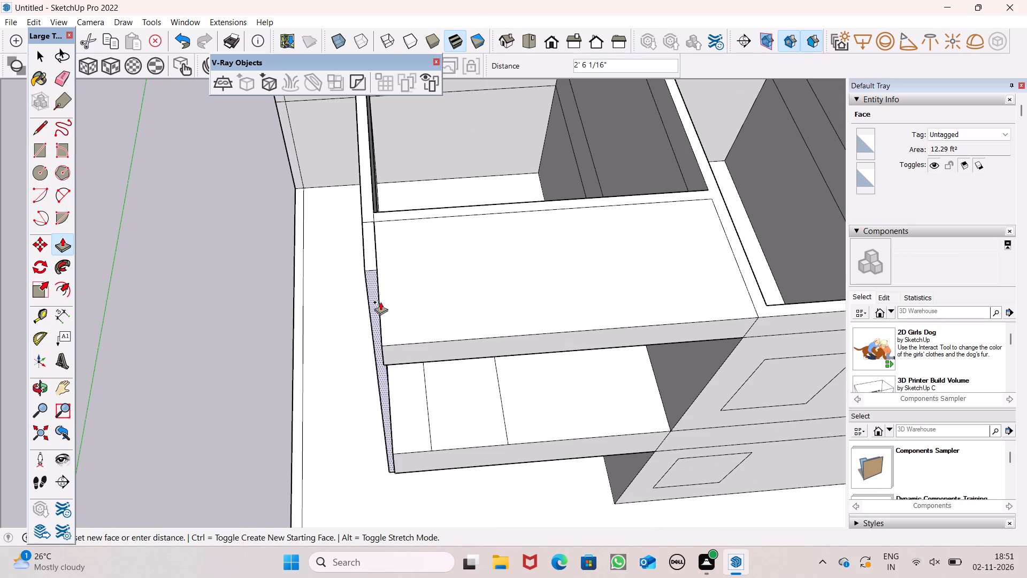
pyautogui.moveTo(380, 302); pyautogui.dragTo(388, 345)
# Examine the building's front with its projecting slabs and extended side wall from several angles.
pyautogui.scroll(-4, 512, 270)
pyautogui.moveTo(536, 295); pyautogui.dragTo(520, 268, button='middle')
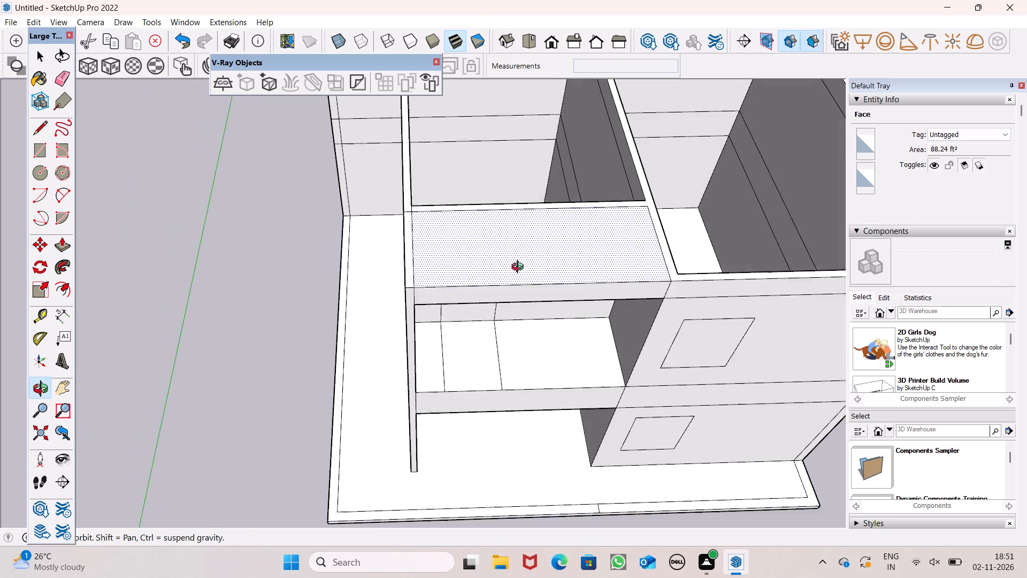
pyautogui.moveTo(520, 268); pyautogui.dragTo(513, 259, button='middle')
pyautogui.scroll(-1, 506, 239)
pyautogui.moveTo(511, 303); pyautogui.dragTo(466, 142, button='middle')
pyautogui.scroll(-1, 499, 228)
pyautogui.moveTo(469, 272); pyautogui.dragTo(530, 272, button='middle')
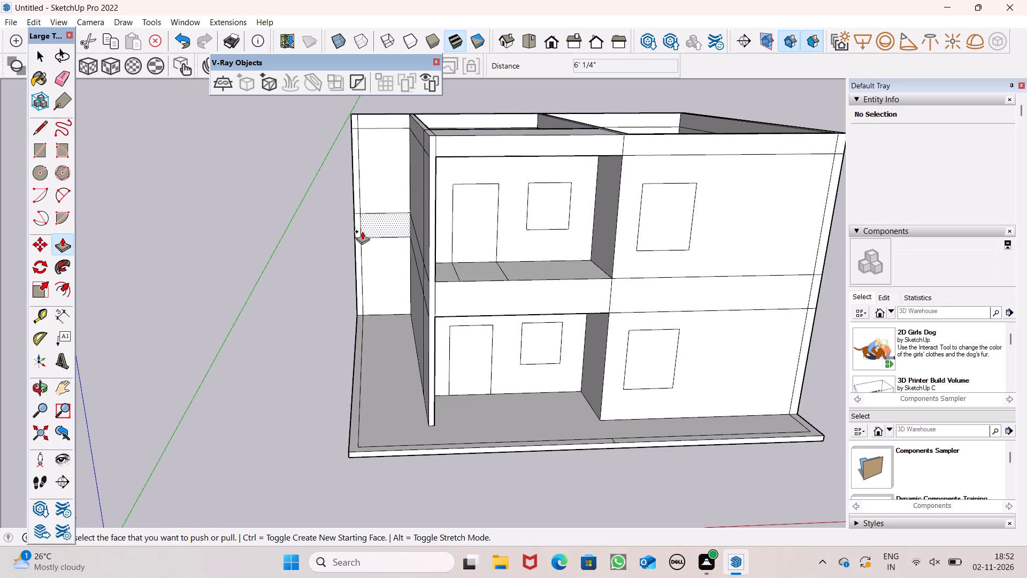
pyautogui.scroll(-4, 362, 231)
pyautogui.moveTo(511, 352); pyautogui.dragTo(461, 352, button='middle')
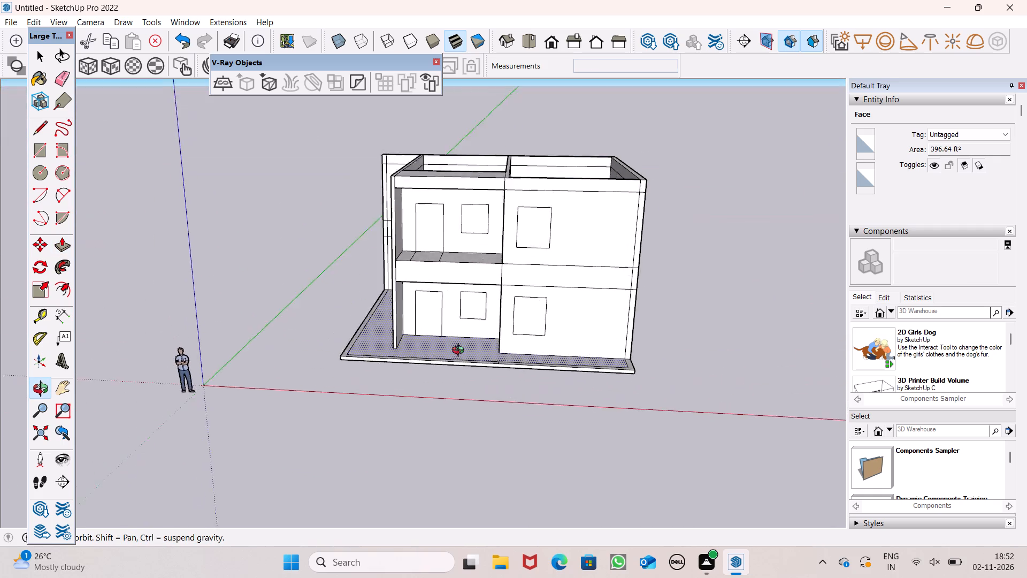
pyautogui.moveTo(461, 352); pyautogui.dragTo(519, 385, button='middle')
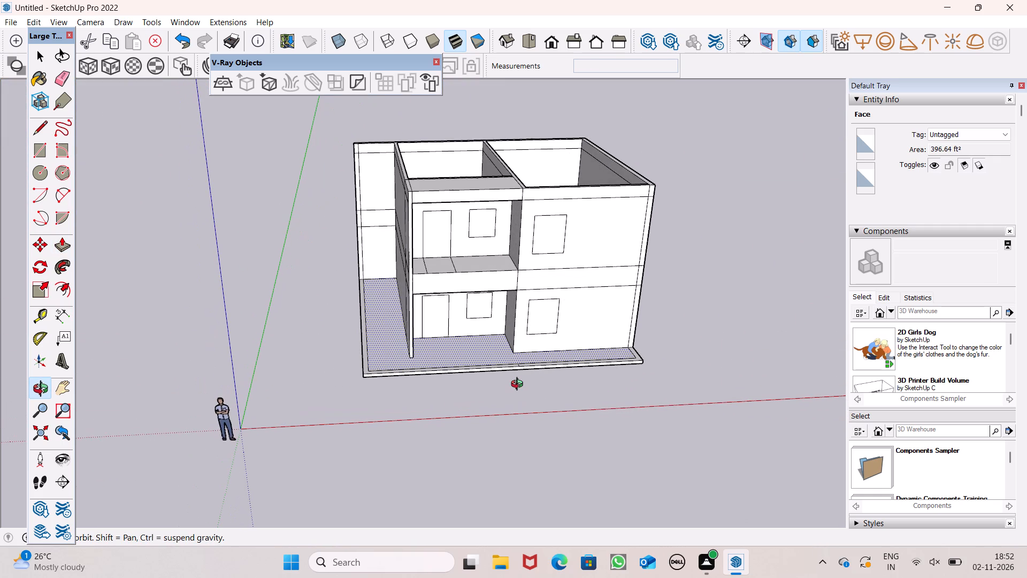
pyautogui.moveTo(519, 385); pyautogui.dragTo(518, 395, button='middle')
pyautogui.scroll(1, 466, 147)
pyautogui.moveTo(471, 171); pyautogui.dragTo(476, 199, button='middle')
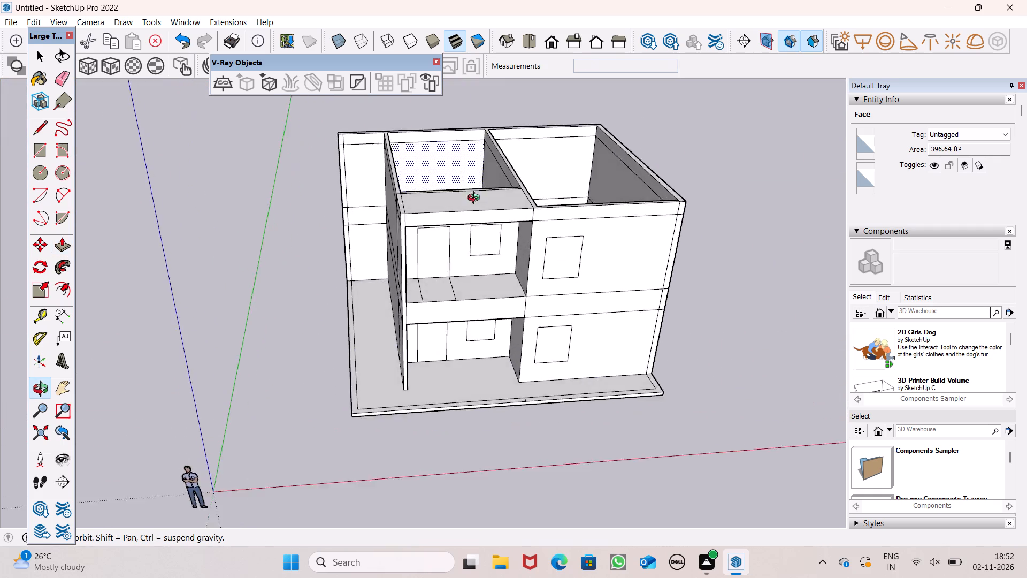
pyautogui.moveTo(476, 199); pyautogui.dragTo(457, 259, button='middle')
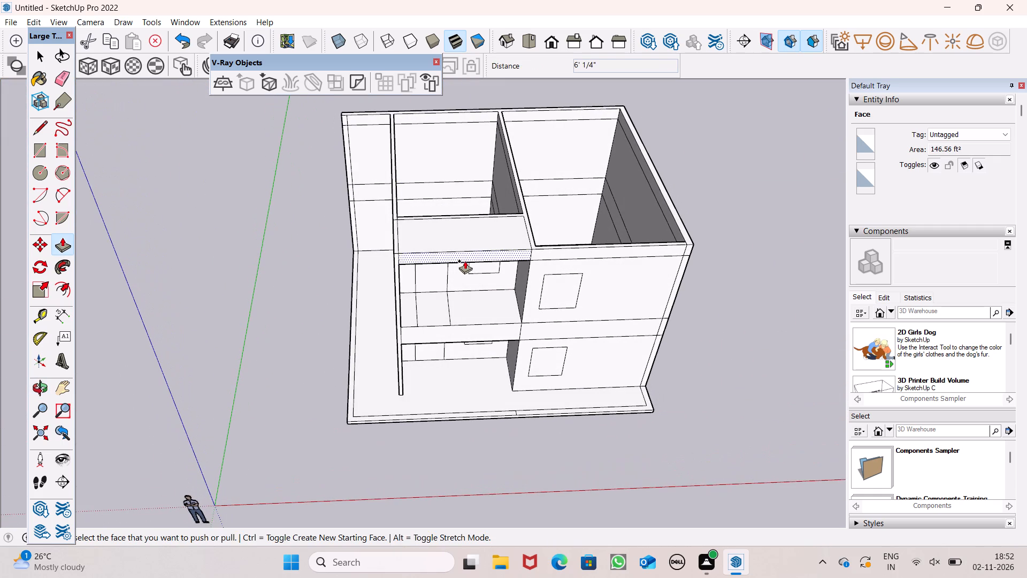
pyautogui.moveTo(515, 325); pyautogui.dragTo(466, 222, button='middle')
pyautogui.scroll(1, 466, 222)
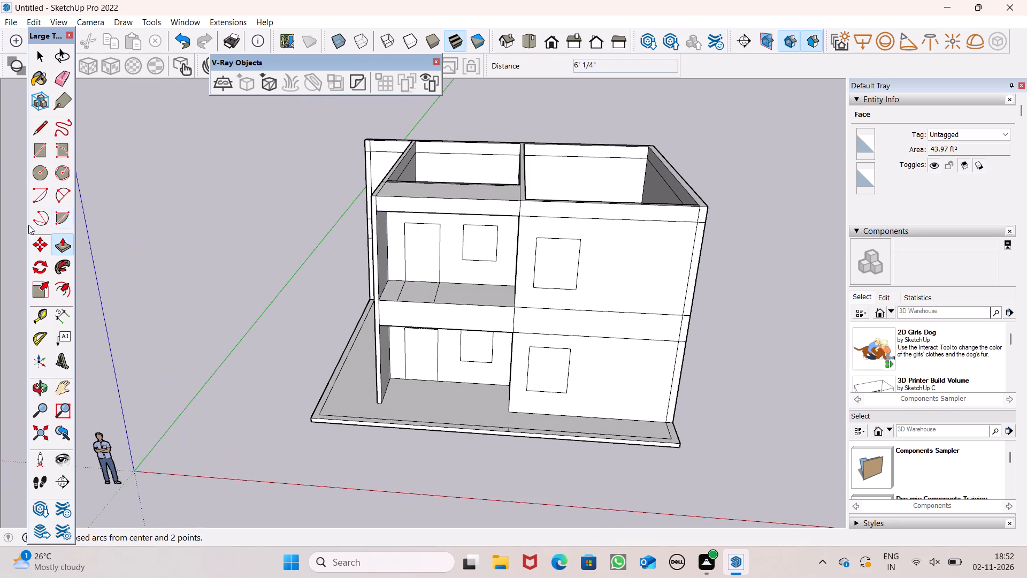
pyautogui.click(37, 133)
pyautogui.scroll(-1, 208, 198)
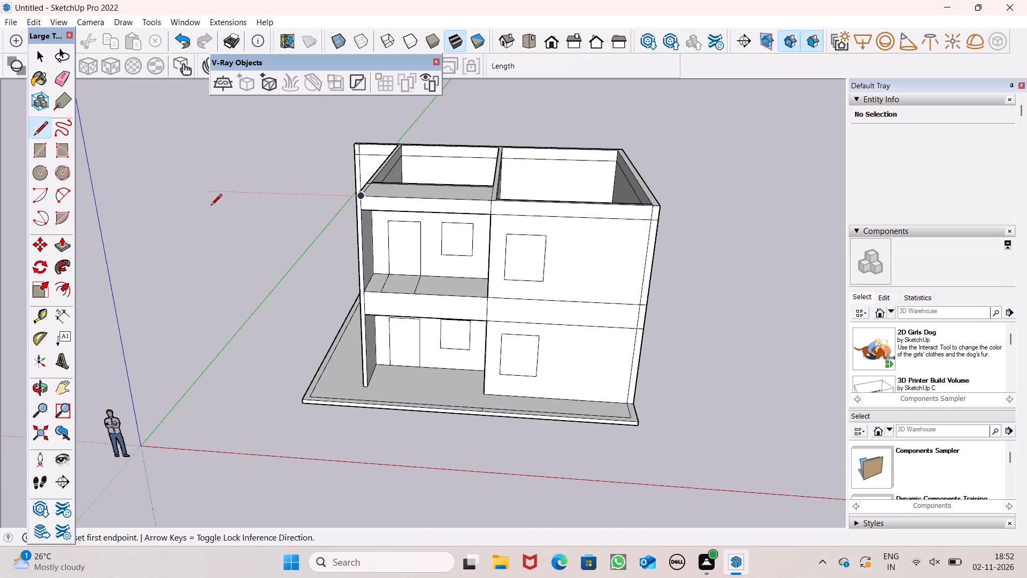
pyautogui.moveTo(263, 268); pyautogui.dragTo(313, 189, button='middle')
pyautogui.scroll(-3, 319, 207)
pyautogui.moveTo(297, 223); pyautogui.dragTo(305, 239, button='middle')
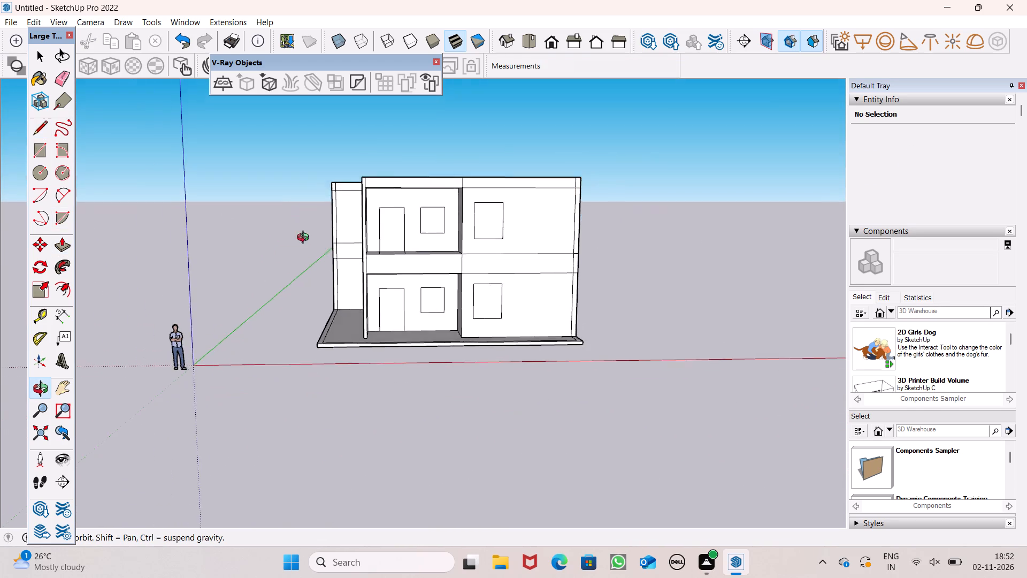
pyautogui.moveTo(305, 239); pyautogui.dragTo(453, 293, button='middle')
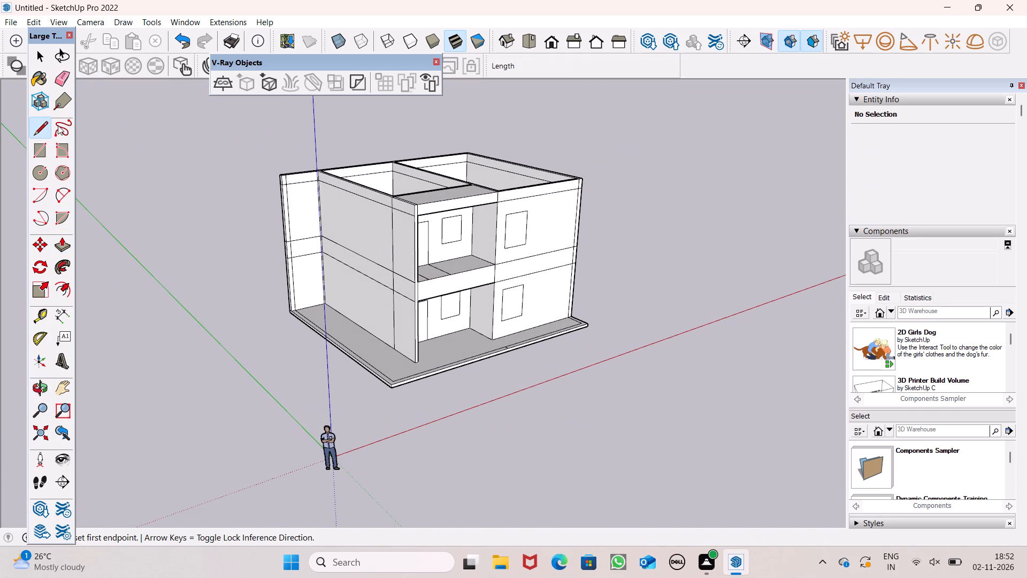
# Erase the short piece of vertical seam line within the floor band on the smaller room's outer side wall.
pyautogui.click(64, 88)
pyautogui.scroll(-1, 122, 100)
pyautogui.moveTo(384, 326); pyautogui.dragTo(463, 356, button='middle')
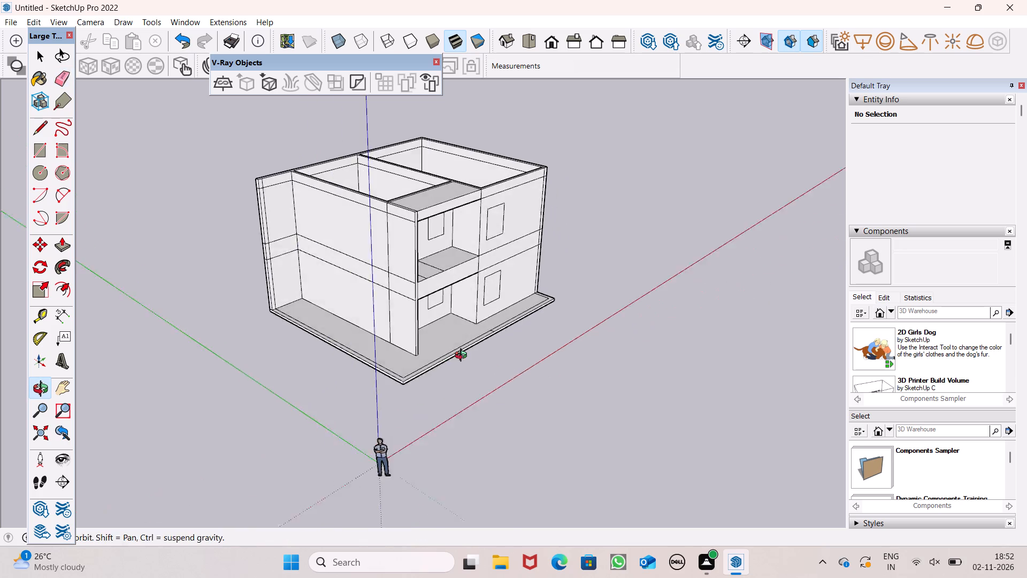
pyautogui.moveTo(463, 356); pyautogui.dragTo(470, 356, button='middle')
pyautogui.scroll(4, 433, 360)
pyautogui.moveTo(385, 244); pyautogui.dragTo(380, 241)
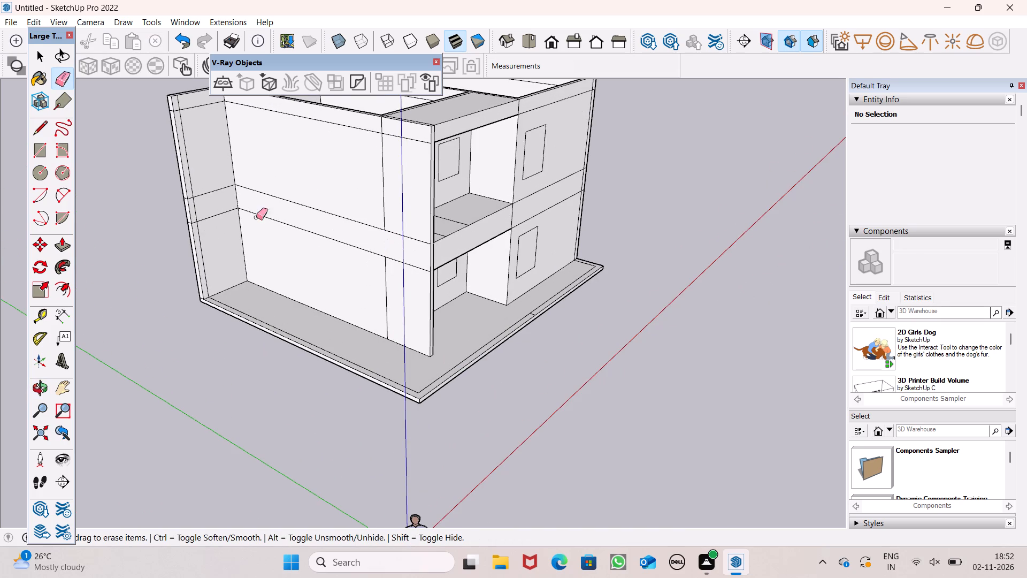
pyautogui.scroll(-1, 360, 224)
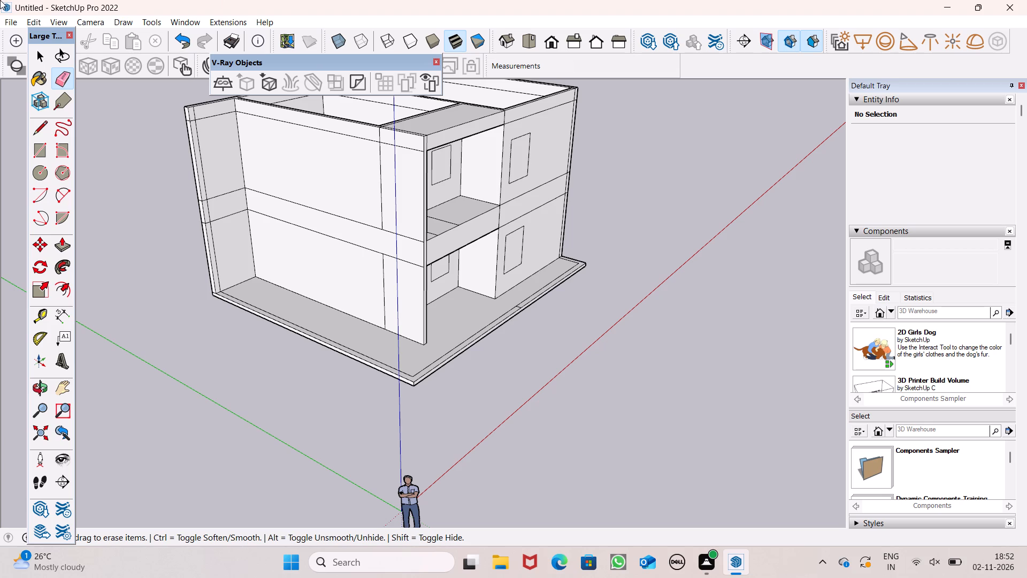
# Push/Pull the floor band on the smaller room's outer side wall outward 6' 9 1/2", flush with the rear wall's projecting end.
pyautogui.scroll(-1, 221, 134)
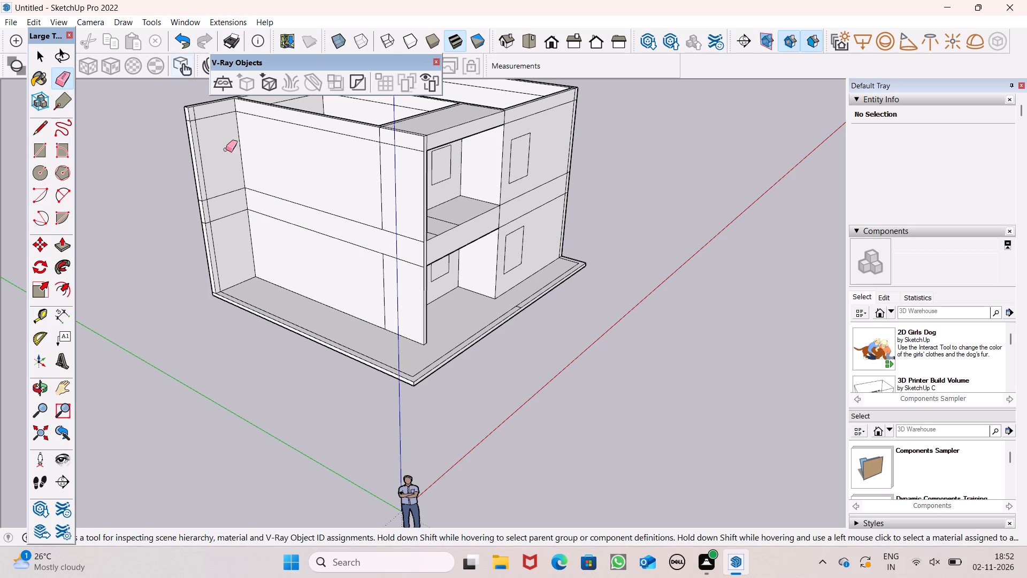
pyautogui.scroll(-2, 226, 149)
pyautogui.moveTo(273, 260); pyautogui.dragTo(360, 284, button='middle')
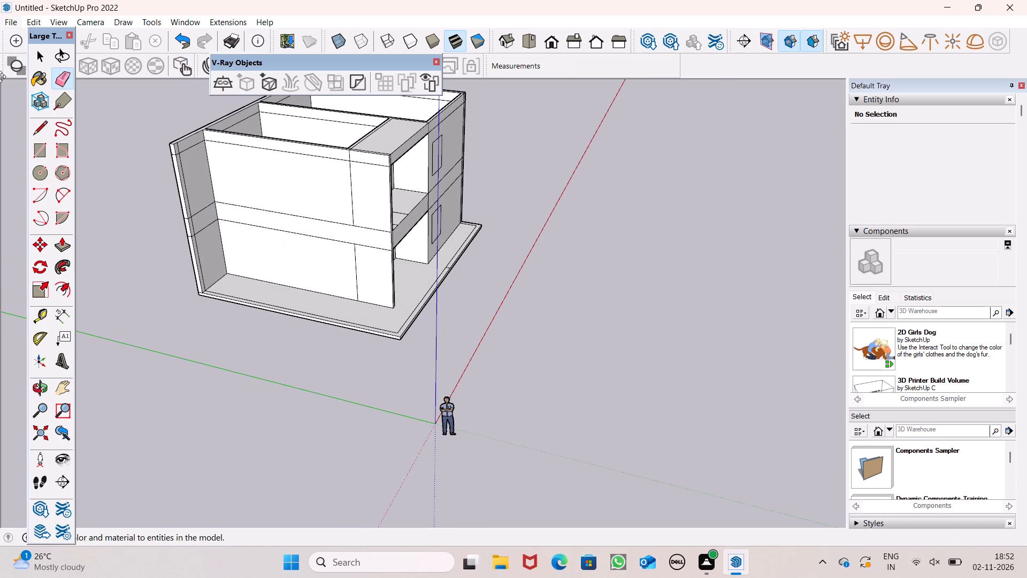
pyautogui.click(61, 241)
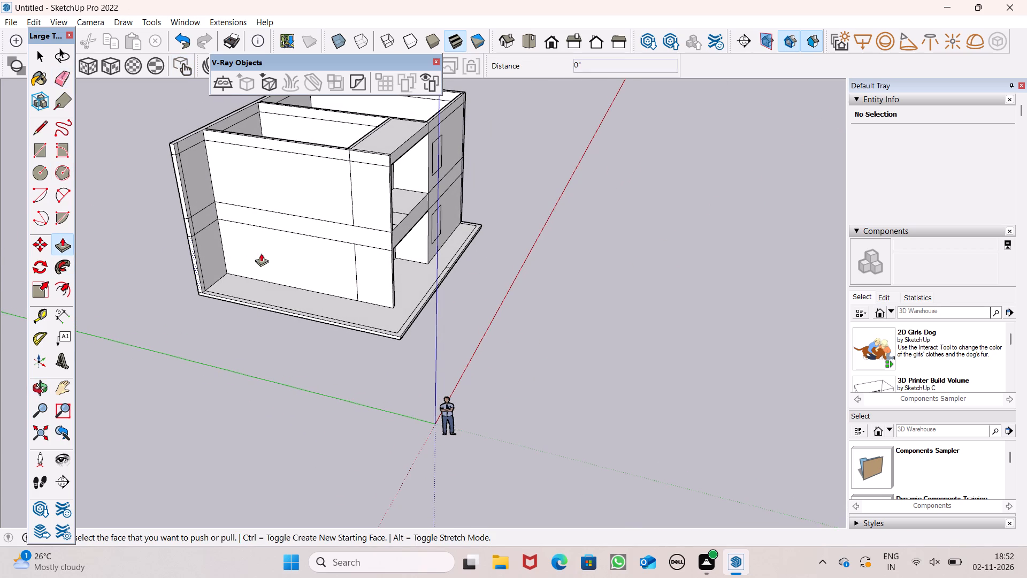
pyautogui.scroll(7, 342, 253)
pyautogui.moveTo(446, 237); pyautogui.dragTo(419, 283, button='middle')
pyautogui.scroll(-4, 463, 257)
pyautogui.moveTo(460, 257); pyautogui.dragTo(459, 259, button='middle')
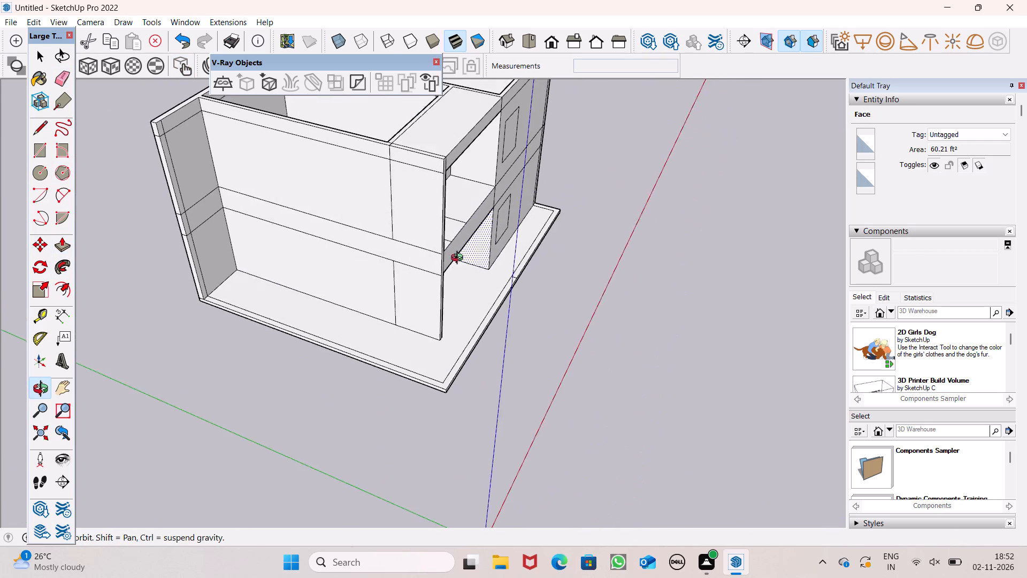
pyautogui.moveTo(459, 259); pyautogui.dragTo(450, 284, button='middle')
pyautogui.scroll(3, 355, 253)
pyautogui.scroll(-2, 437, 262)
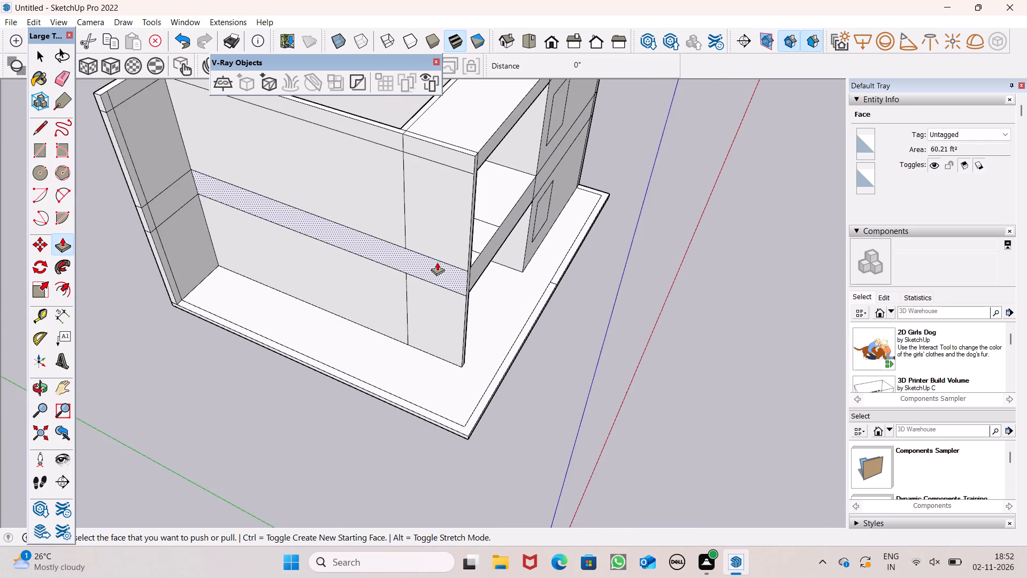
pyautogui.moveTo(439, 267); pyautogui.dragTo(278, 253)
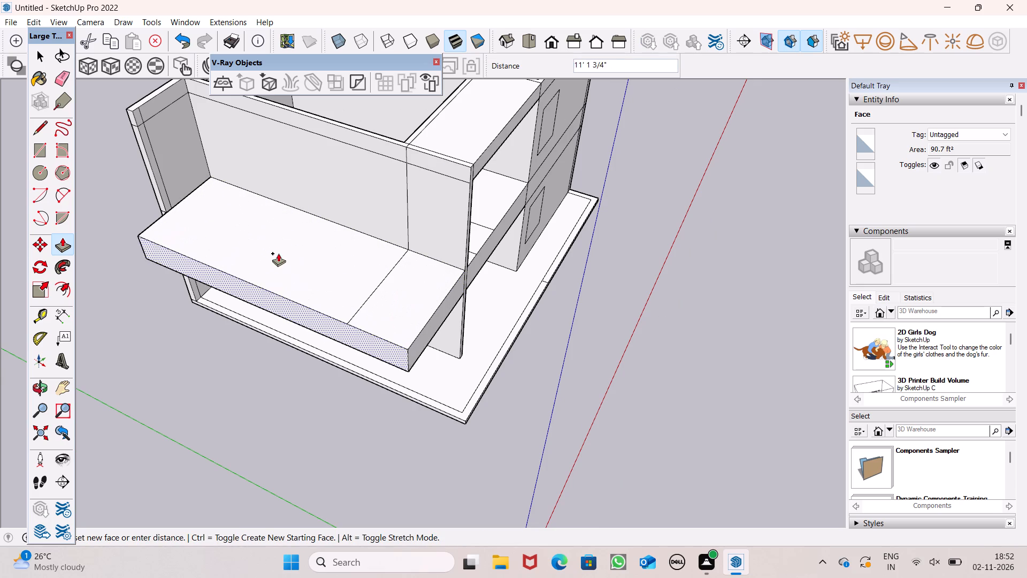
pyautogui.moveTo(278, 253); pyautogui.dragTo(166, 206)
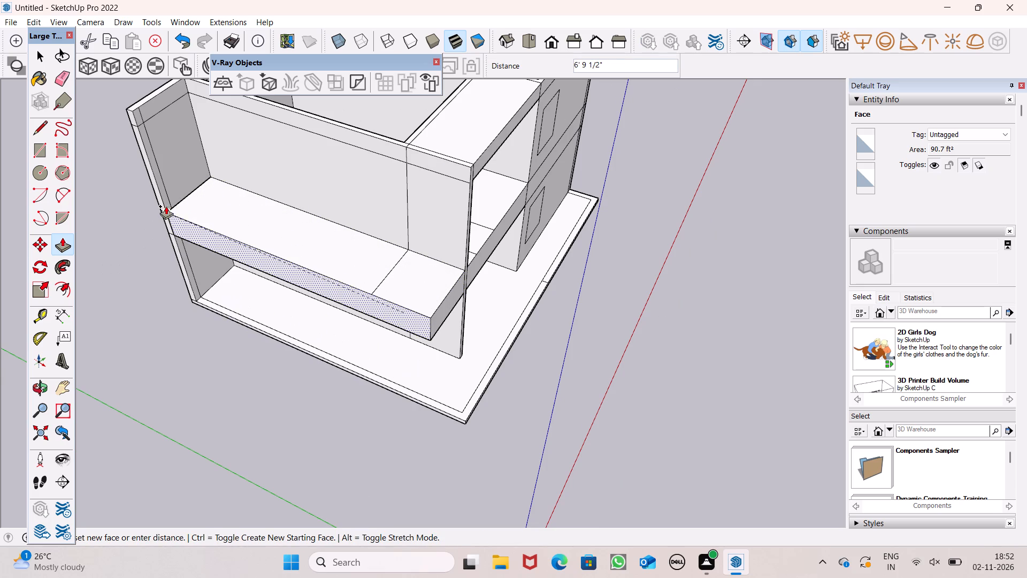
pyautogui.moveTo(166, 206); pyautogui.dragTo(165, 206)
# Examine the projecting side slab and the building's front from several angles.
pyautogui.scroll(-3, 250, 206)
pyautogui.moveTo(385, 282); pyautogui.dragTo(271, 224, button='middle')
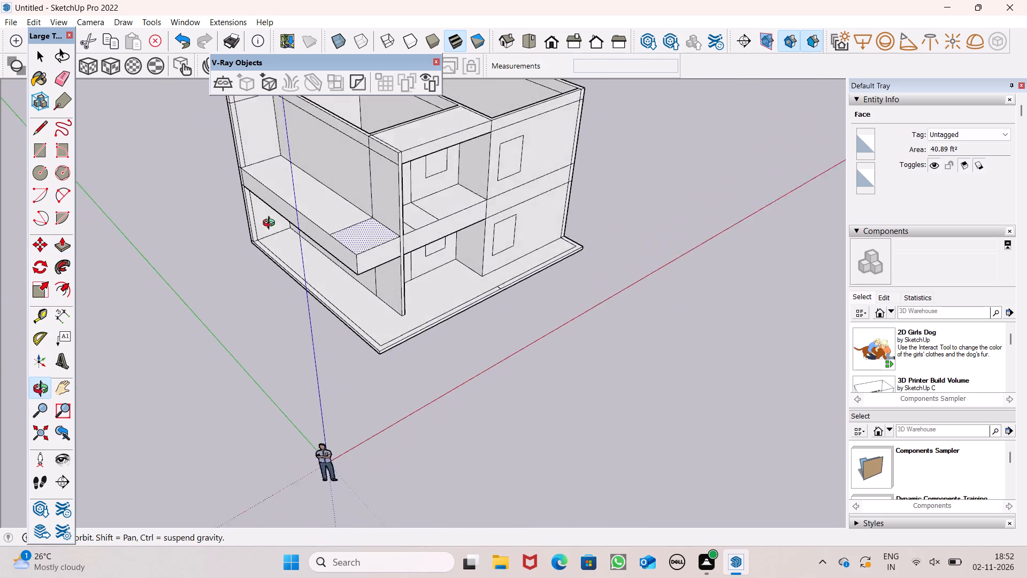
pyautogui.moveTo(271, 224); pyautogui.dragTo(227, 138, button='middle')
pyautogui.middleClick(226, 133)
pyautogui.scroll(1, 380, 231)
pyautogui.moveTo(380, 231); pyautogui.dragTo(323, 296, button='middle')
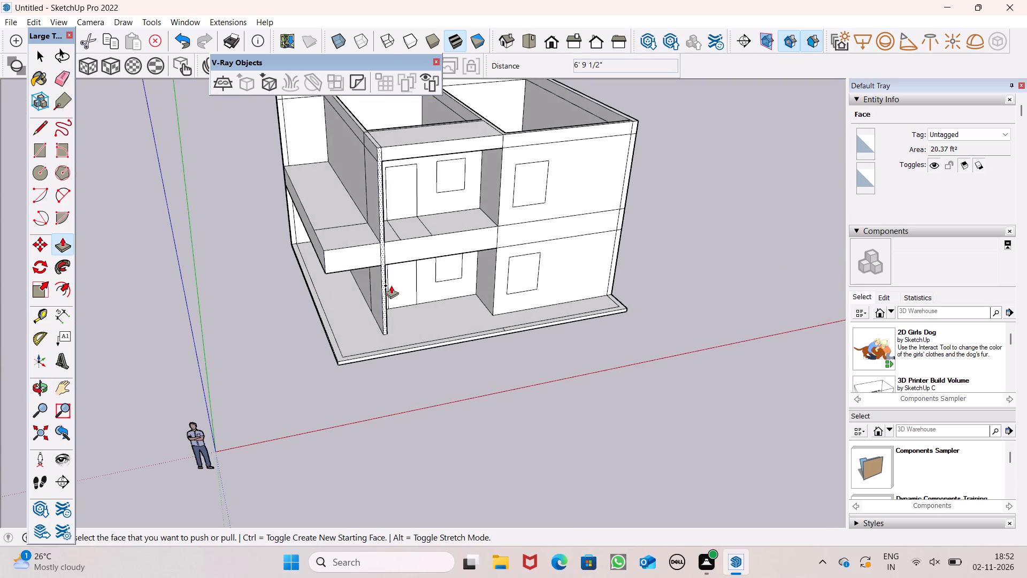
pyautogui.scroll(-3, 391, 285)
pyautogui.moveTo(477, 323); pyautogui.dragTo(426, 324, button='middle')
pyautogui.scroll(5, 321, 173)
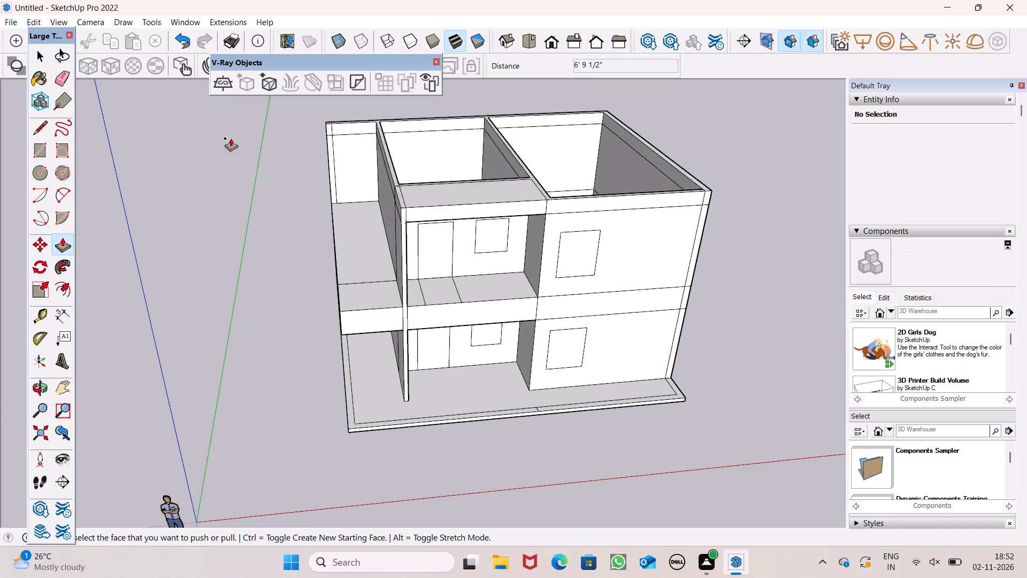
# Erase the seam line crossing the top face of the projecting side slab near its front end.
pyautogui.click(42, 132)
pyautogui.scroll(4, 358, 303)
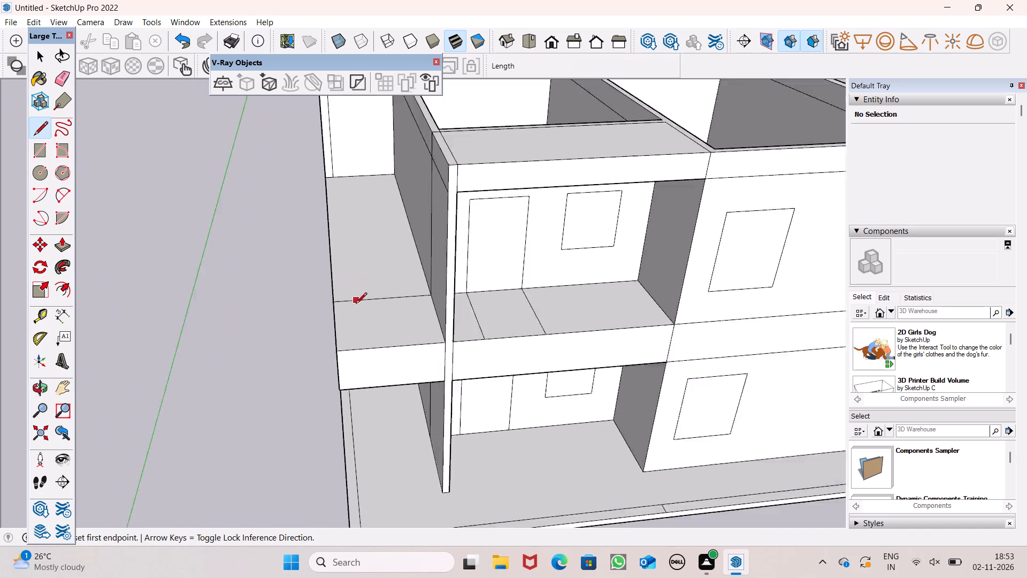
pyautogui.scroll(4, 356, 305)
pyautogui.scroll(-3, 351, 320)
pyautogui.scroll(-7, 421, 337)
pyautogui.moveTo(440, 361); pyautogui.dragTo(409, 399, button='middle')
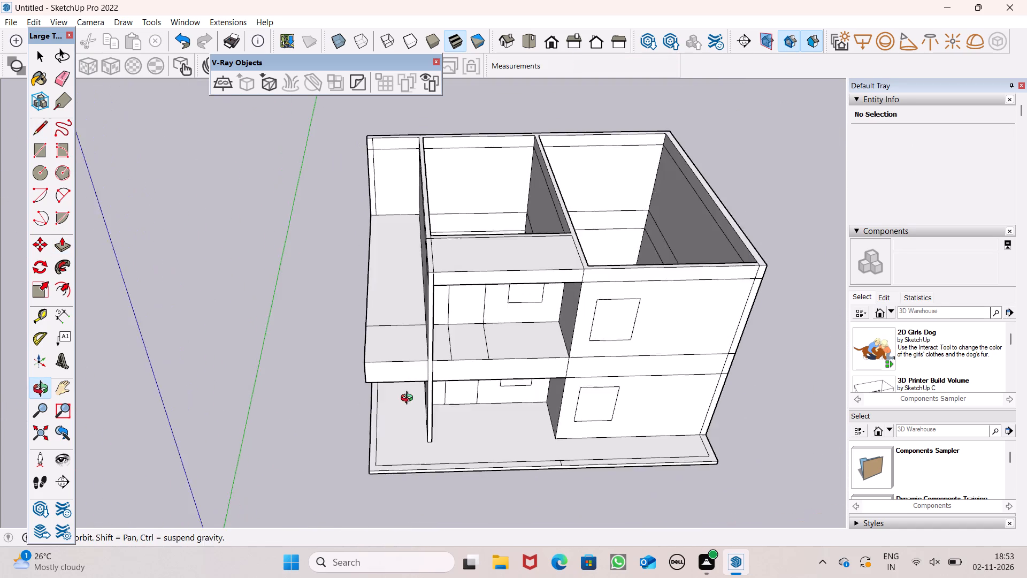
pyautogui.moveTo(409, 399); pyautogui.dragTo(409, 400, button='middle')
pyautogui.scroll(1, 409, 400)
pyautogui.scroll(1, 367, 385)
pyautogui.scroll(-4, 382, 334)
pyautogui.scroll(7, 386, 279)
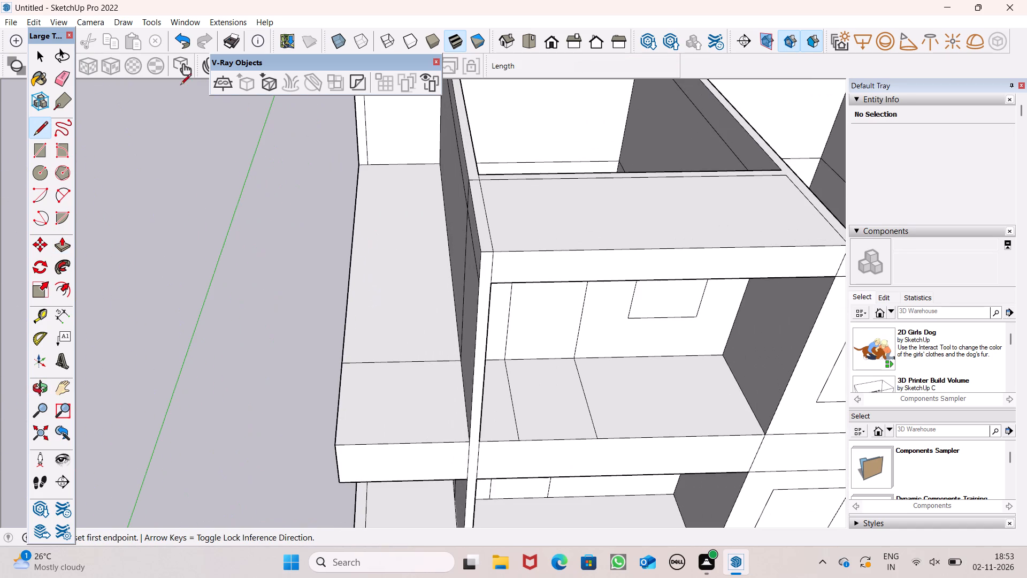
pyautogui.click(56, 76)
pyautogui.moveTo(431, 355); pyautogui.dragTo(430, 360)
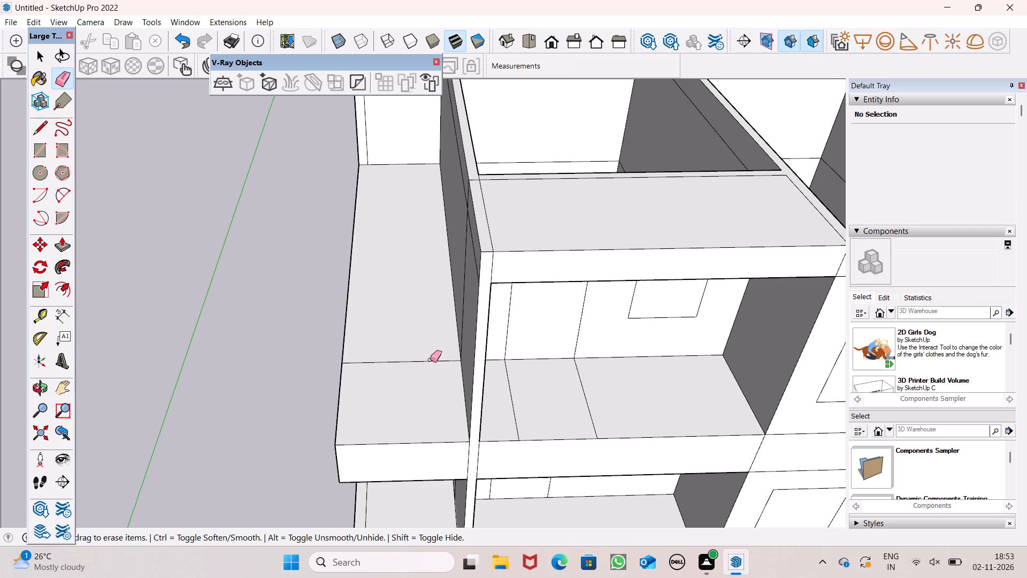
pyautogui.moveTo(430, 360); pyautogui.dragTo(430, 360)
# Push/Pull the front end face of the extended side wall back 1' 7 5/16", behind the slabs' front edge.
pyautogui.scroll(-6, 471, 288)
pyautogui.moveTo(451, 288); pyautogui.dragTo(453, 301, button='middle')
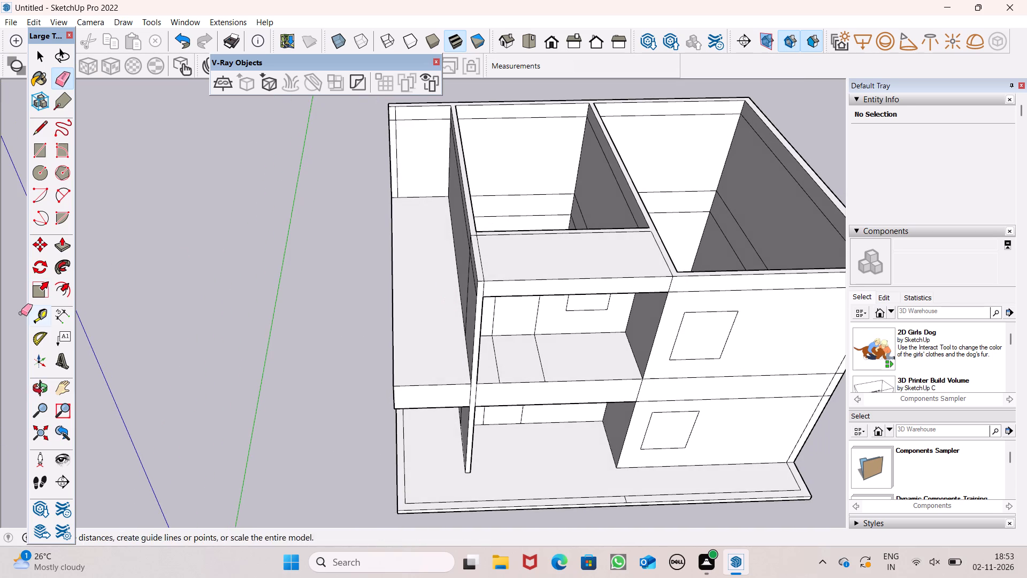
pyautogui.click(34, 314)
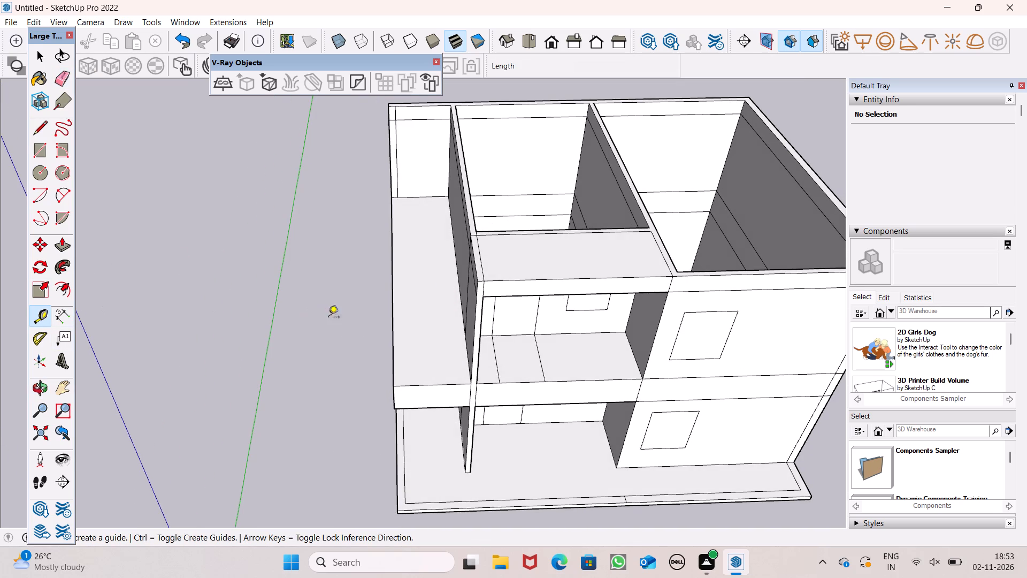
pyautogui.scroll(2, 328, 318)
pyautogui.scroll(3, 432, 354)
pyautogui.scroll(-1, 439, 349)
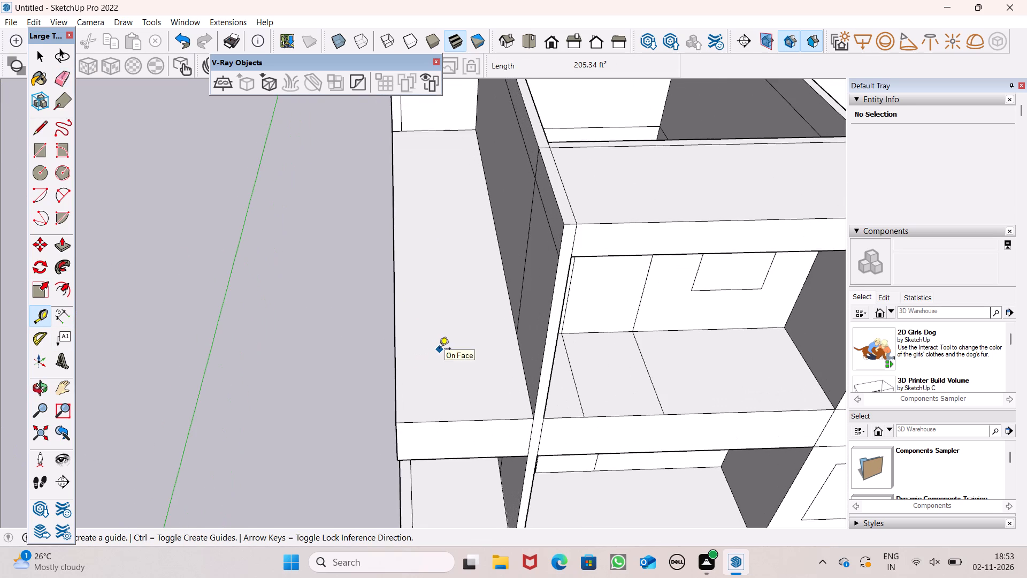
pyautogui.moveTo(439, 392); pyautogui.dragTo(427, 406, button='middle')
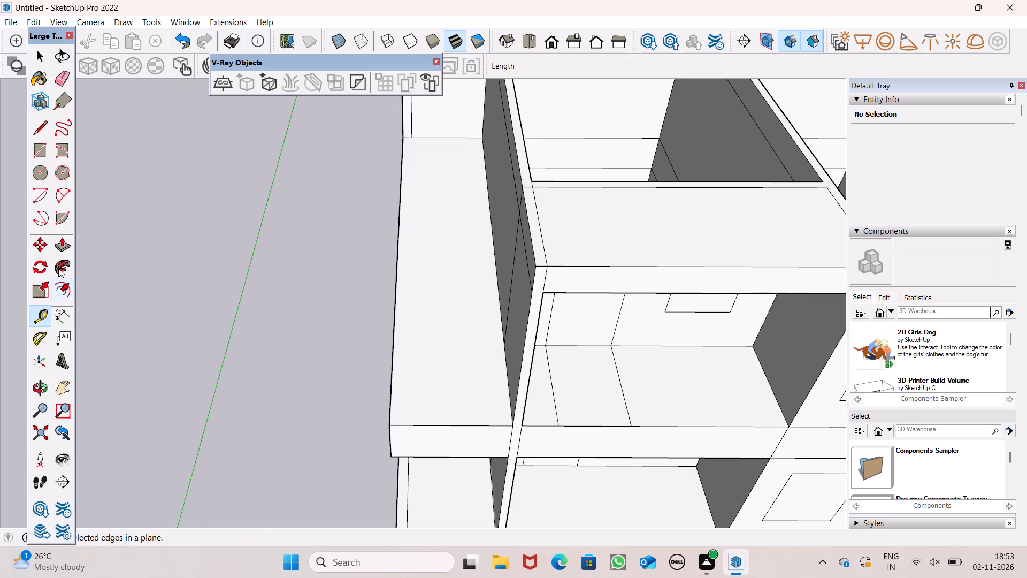
pyautogui.click(61, 246)
pyautogui.moveTo(521, 412); pyautogui.dragTo(515, 389)
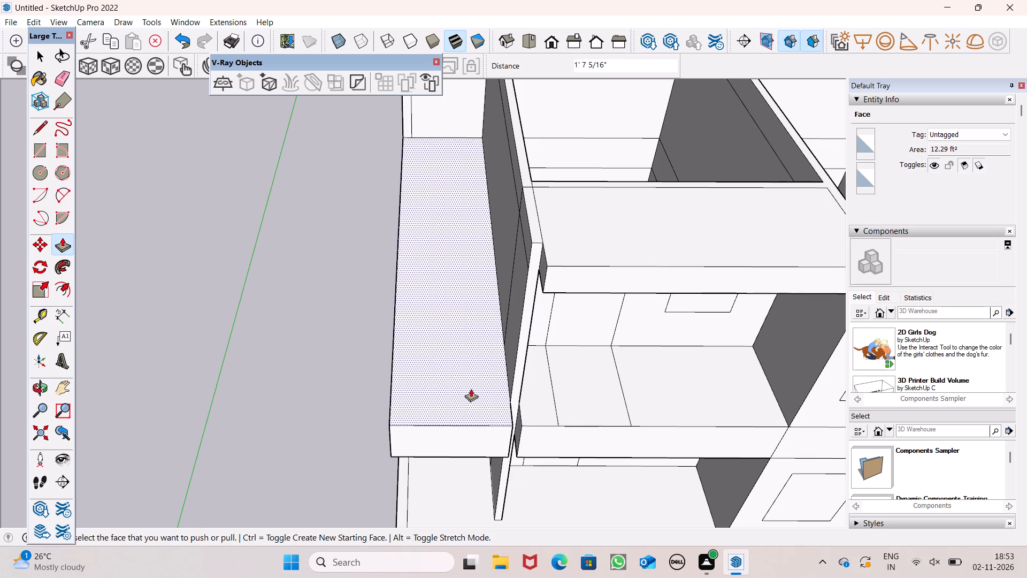
# Push/Pull the front end face of the extended side wall back a further 9 3/16".
pyautogui.scroll(-1, 456, 389)
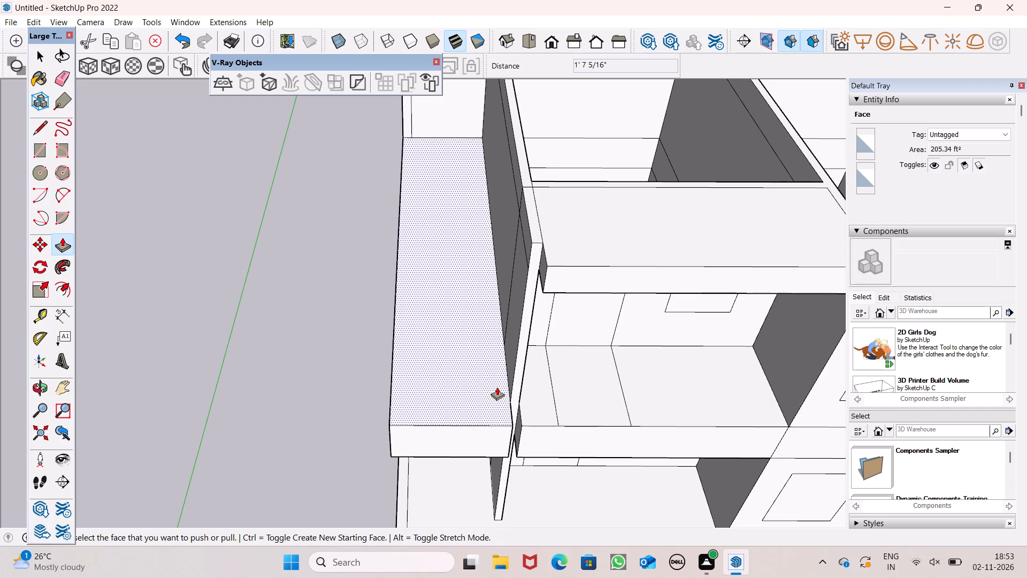
pyautogui.scroll(-1, 444, 372)
pyautogui.moveTo(461, 372); pyautogui.dragTo(471, 382, button='middle')
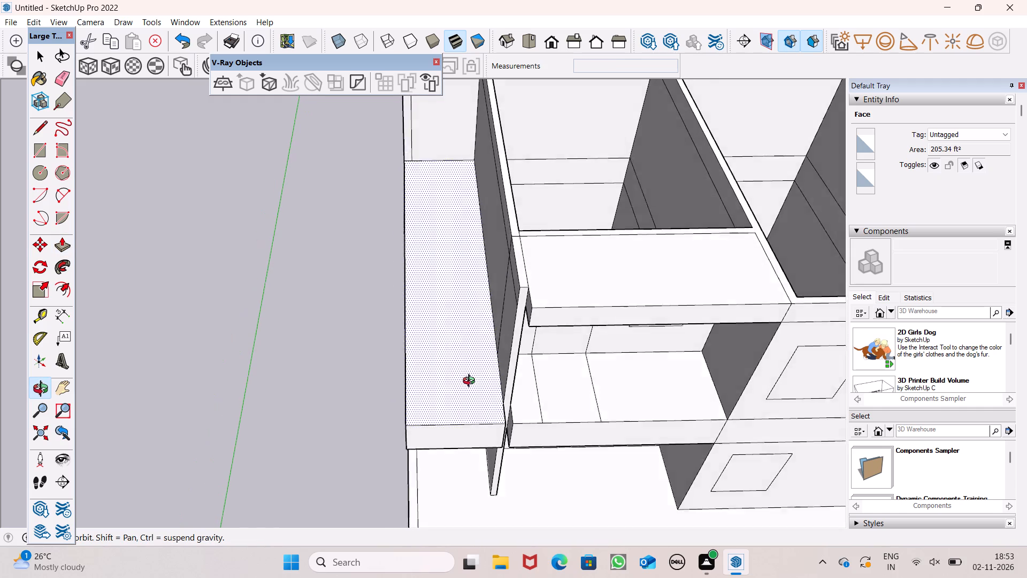
pyautogui.moveTo(471, 382); pyautogui.dragTo(477, 362, button='middle')
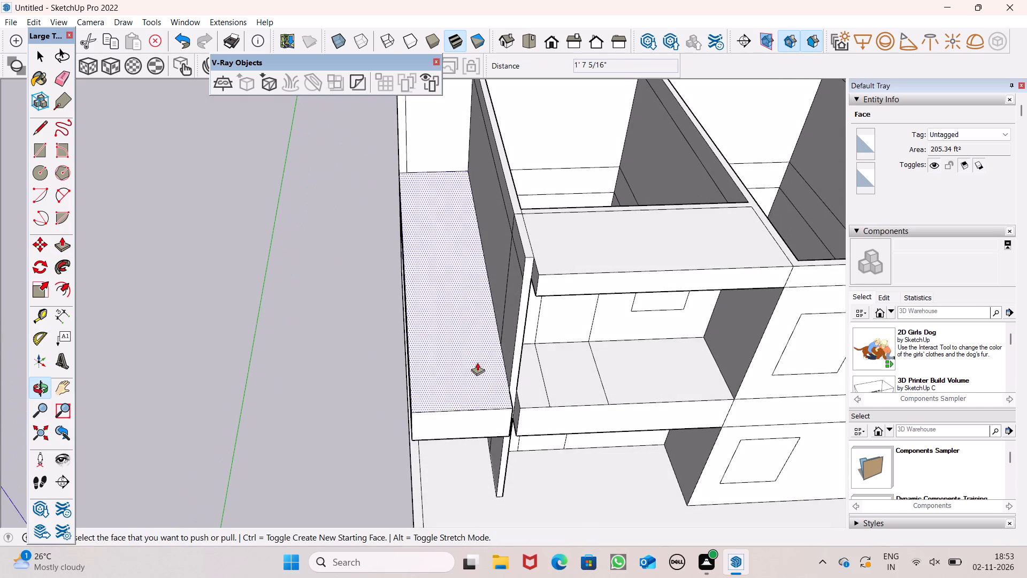
pyautogui.moveTo(520, 342); pyautogui.dragTo(519, 334)
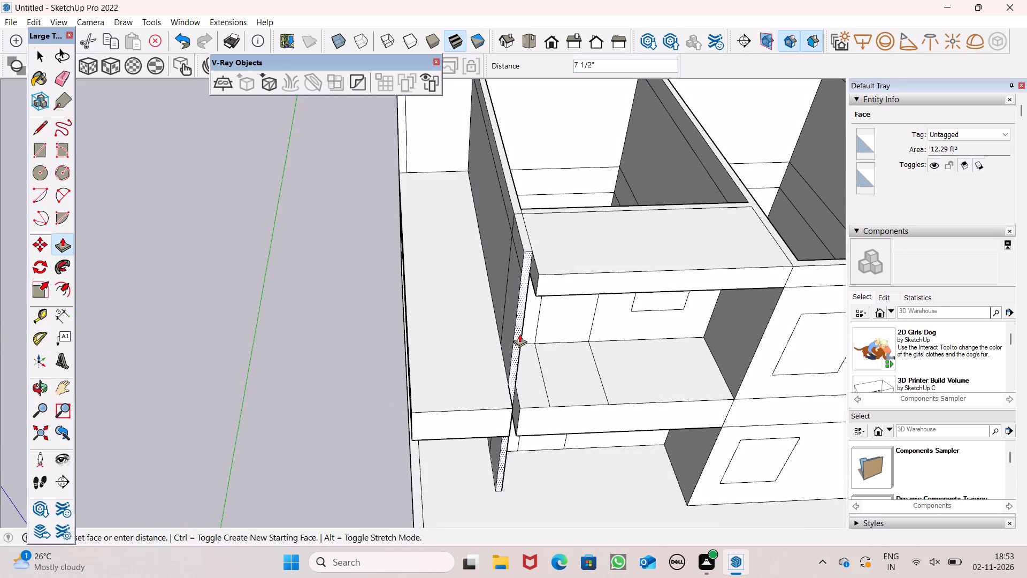
pyautogui.moveTo(519, 334); pyautogui.dragTo(519, 333)
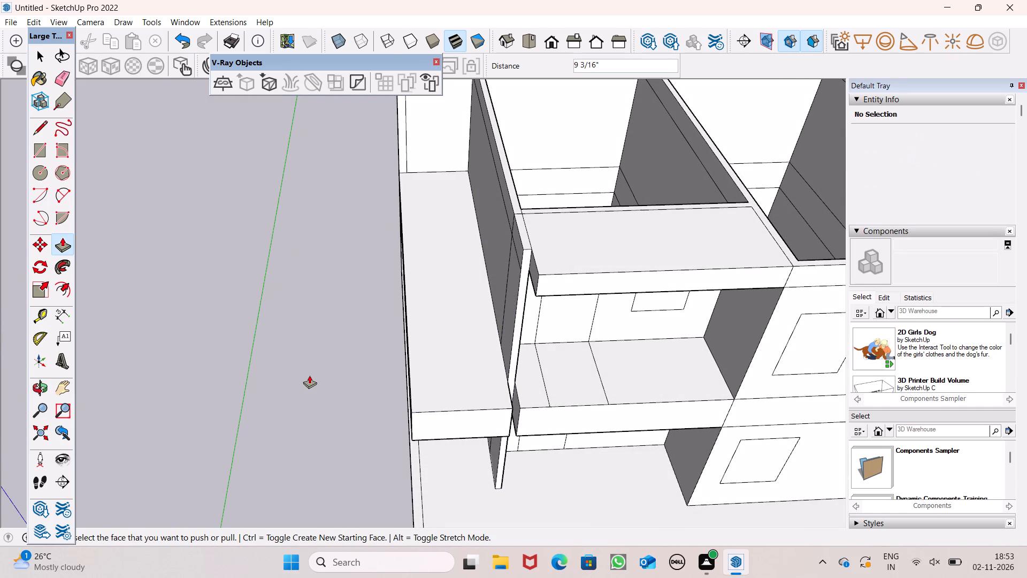
pyautogui.press('space')
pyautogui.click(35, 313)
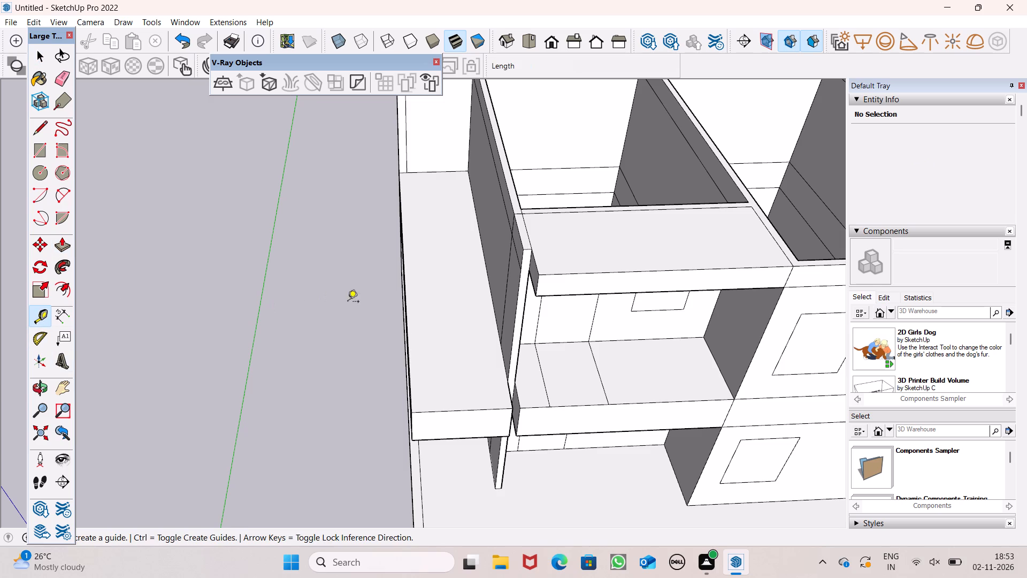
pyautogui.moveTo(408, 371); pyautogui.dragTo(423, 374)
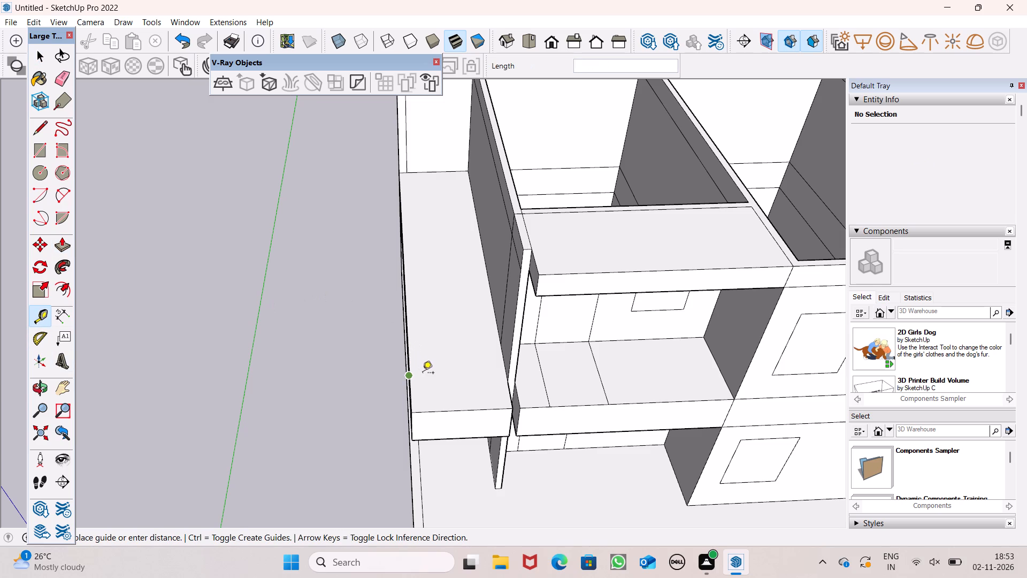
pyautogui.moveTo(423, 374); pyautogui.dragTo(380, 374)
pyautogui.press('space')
# Place a guide line 1' 3 5/8" inward from the side slab's outer long edge, on its top face.
pyautogui.scroll(-5, 378, 374)
pyautogui.moveTo(416, 410); pyautogui.dragTo(522, 447, button='middle')
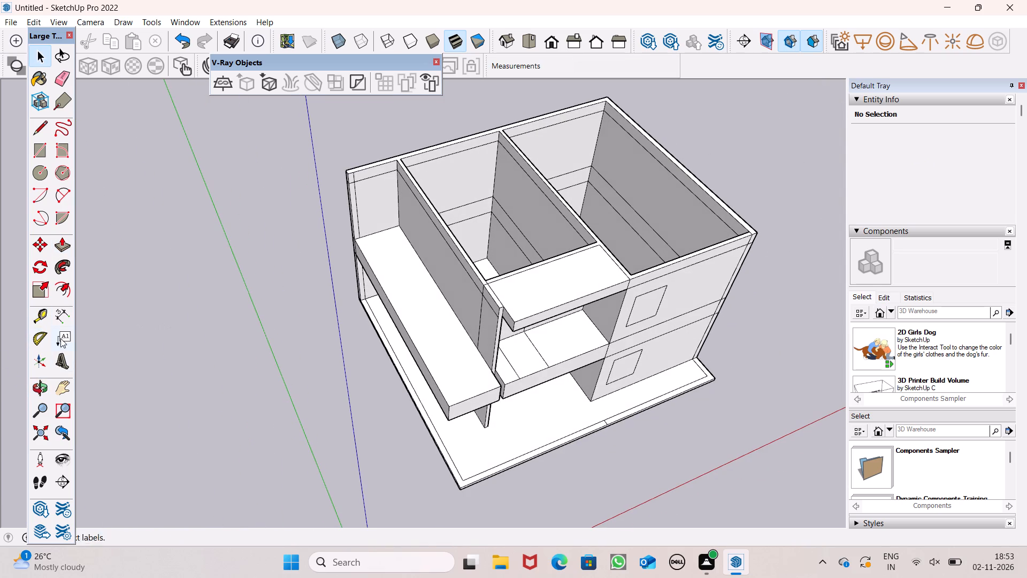
pyautogui.click(39, 322)
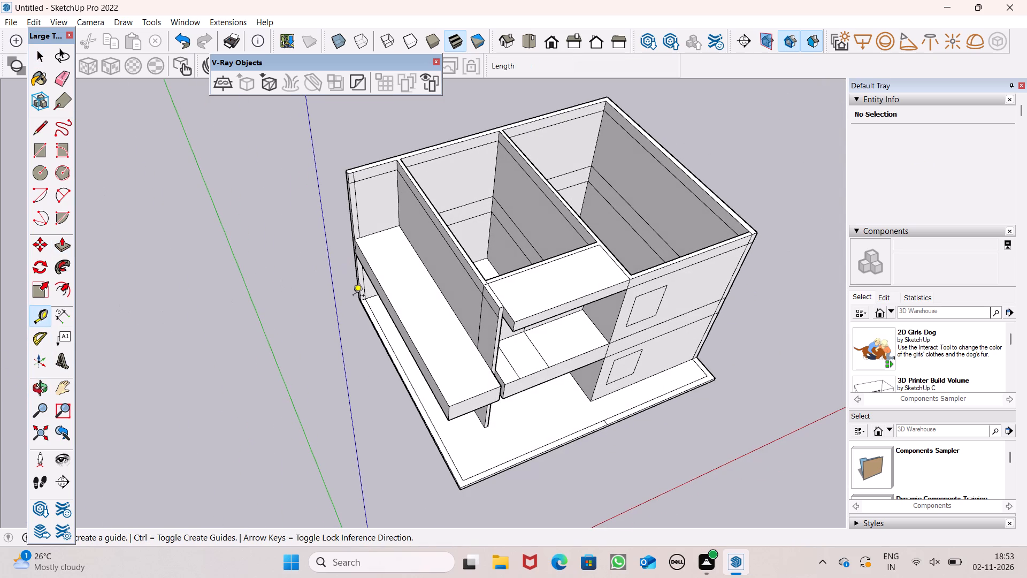
pyautogui.scroll(1, 381, 313)
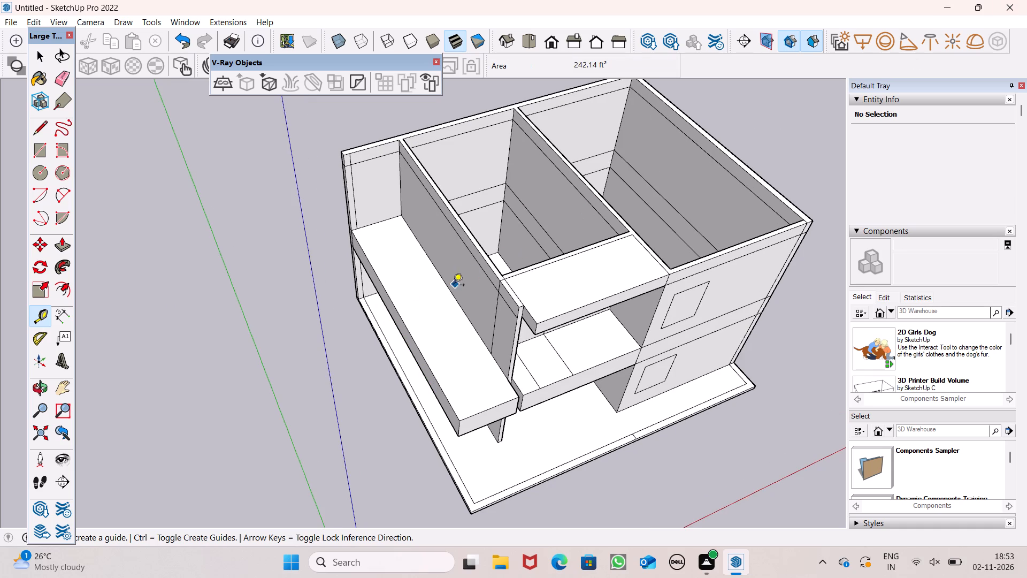
pyautogui.scroll(5, 369, 347)
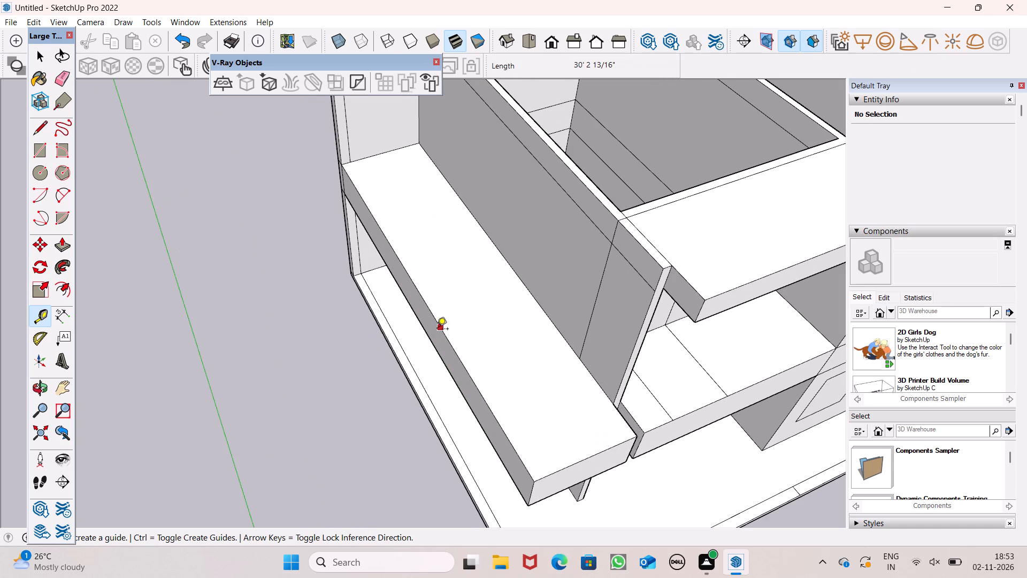
pyautogui.moveTo(437, 328); pyautogui.dragTo(458, 322)
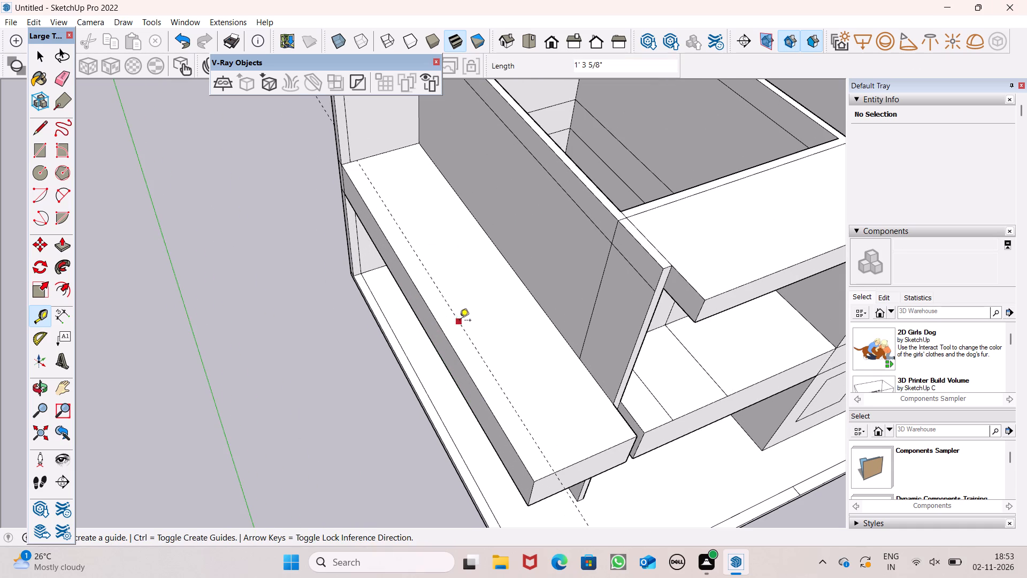
# Draw a 30' 2 13/16" line along the guide on the side slab's top face, from the rear wall to the front edge.
pyautogui.scroll(-4, 443, 318)
pyautogui.moveTo(534, 382); pyautogui.dragTo(486, 389, button='middle')
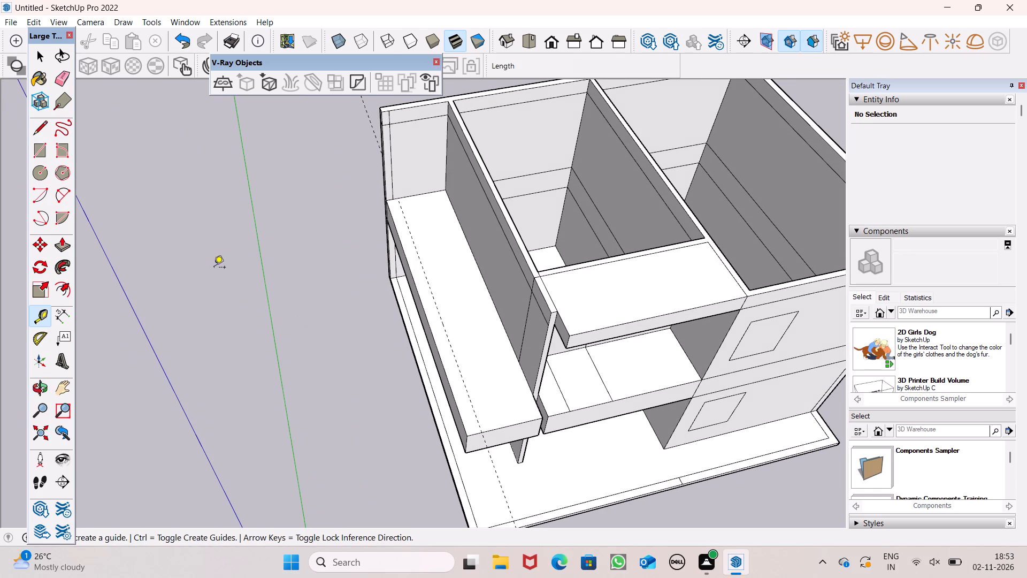
pyautogui.click(36, 135)
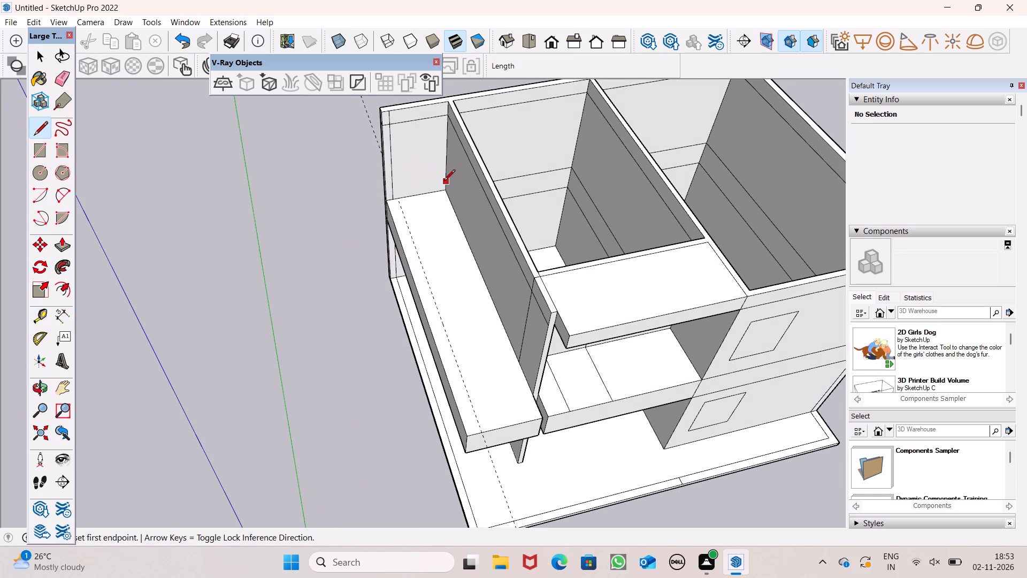
pyautogui.scroll(5, 430, 209)
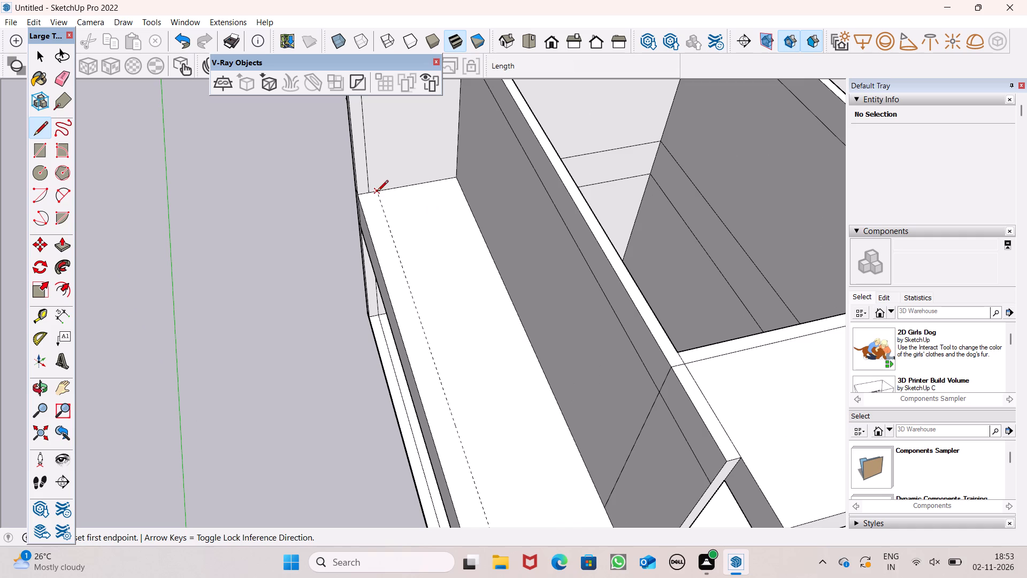
pyautogui.click(378, 191)
pyautogui.scroll(-12, 396, 215)
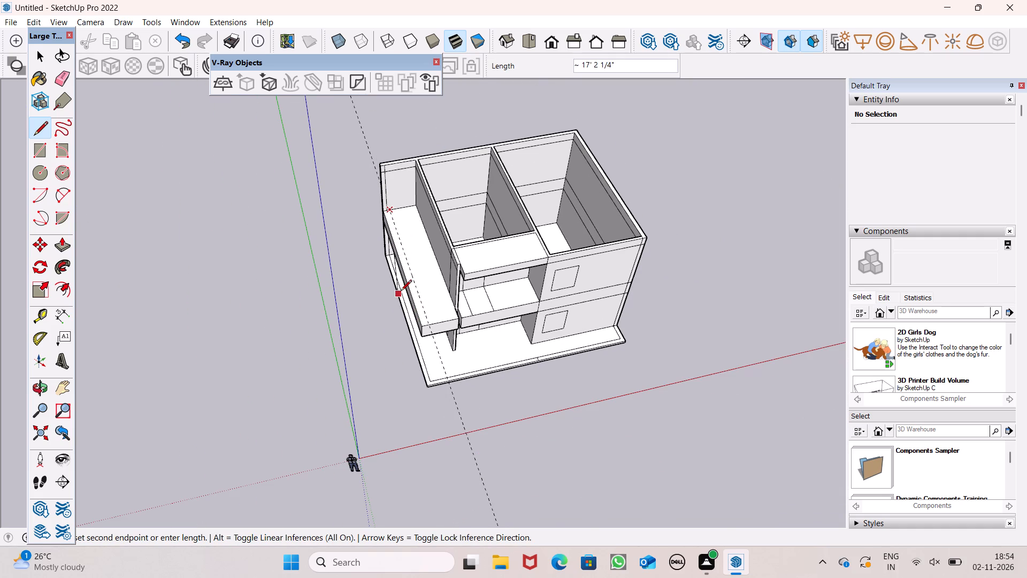
pyautogui.scroll(7, 418, 315)
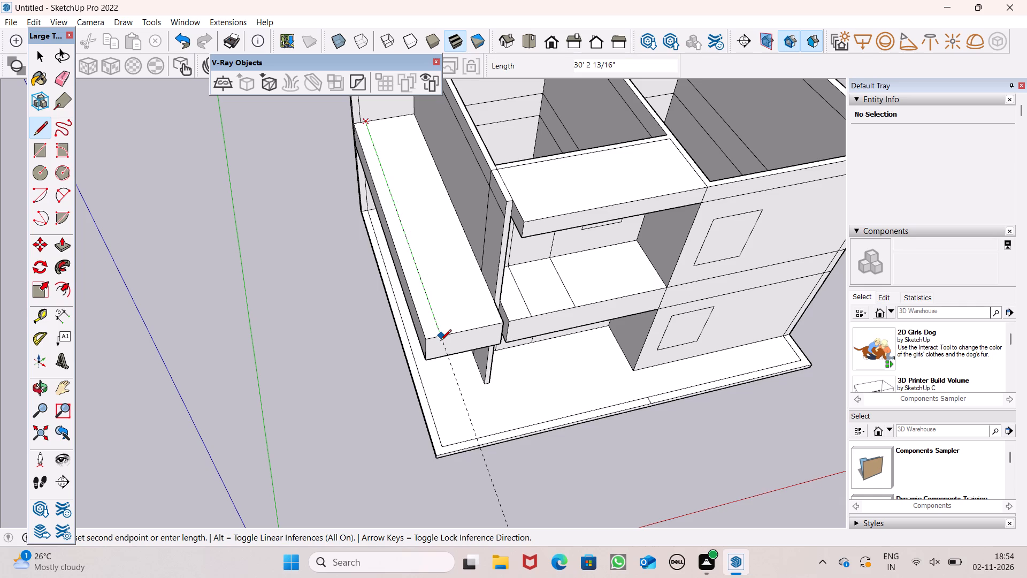
pyautogui.scroll(5, 440, 341)
pyautogui.click(443, 332)
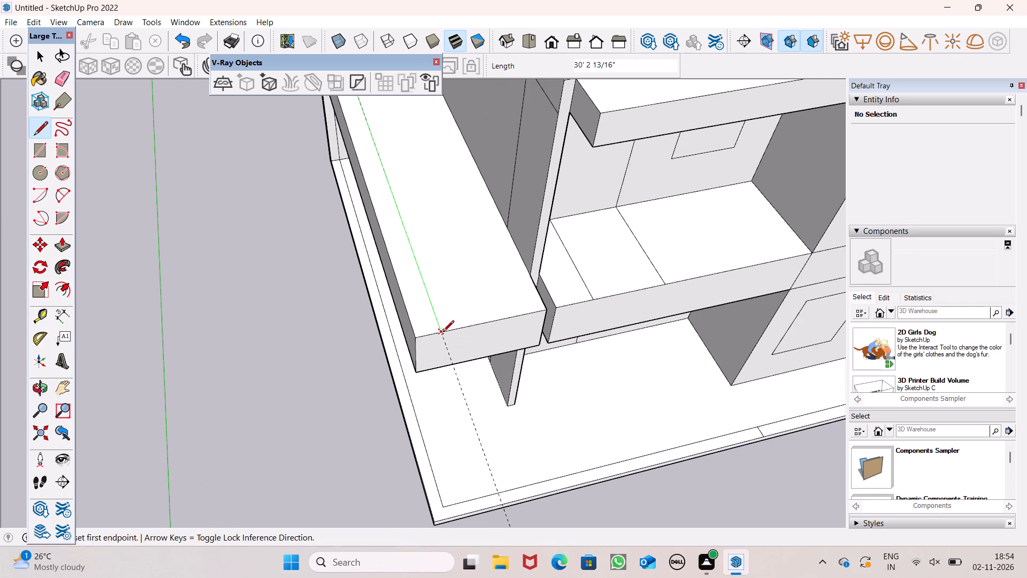
# Draw a vertical line down the side slab's front end face, from the end of the long line to the bottom edge.
pyautogui.moveTo(447, 351); pyautogui.dragTo(442, 286, button='middle')
pyautogui.scroll(7, 442, 286)
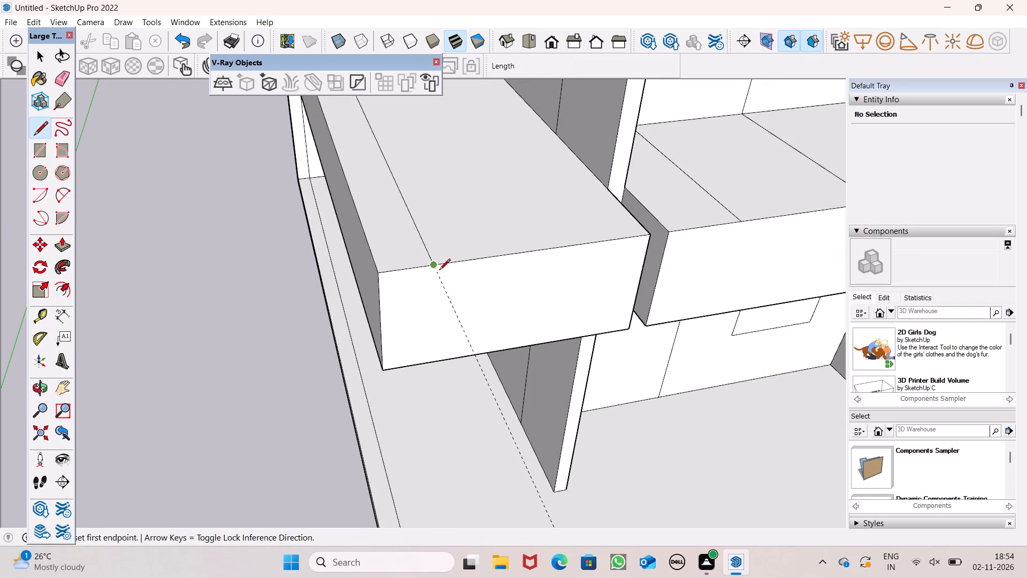
pyautogui.click(436, 270)
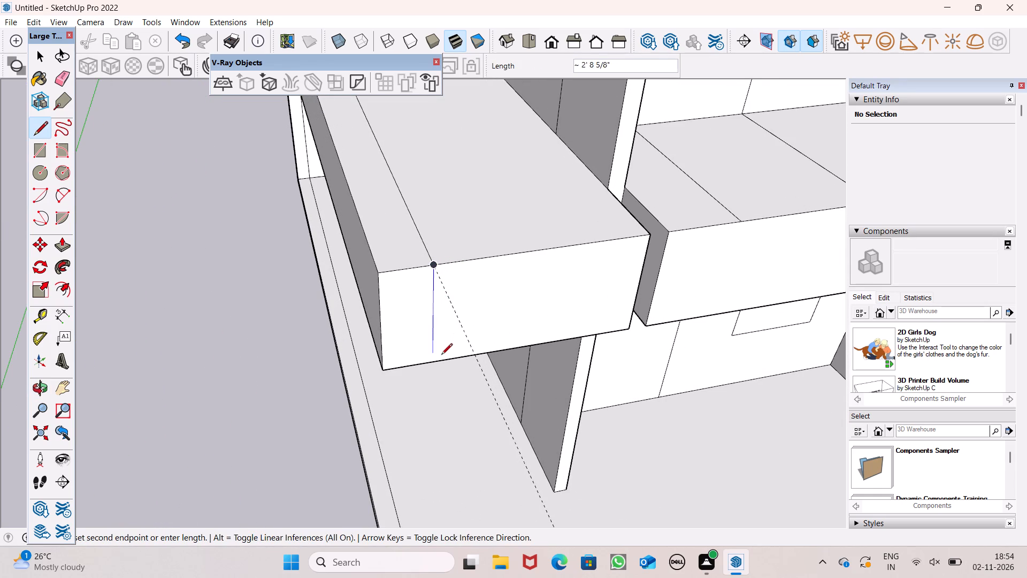
pyautogui.click(440, 363)
pyautogui.scroll(-11, 438, 362)
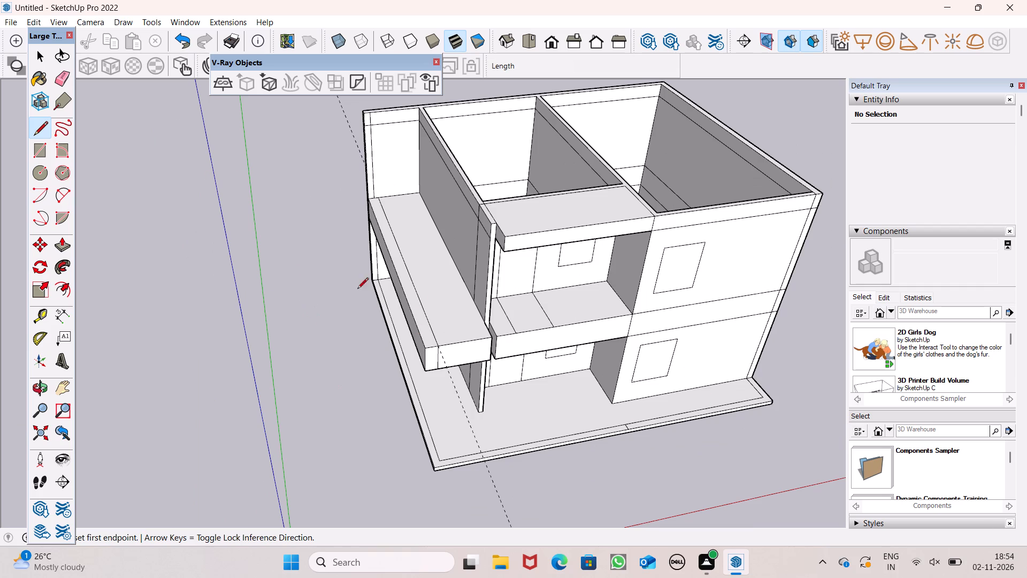
# Erase the dashed guide line running along the side slab.
pyautogui.click(52, 75)
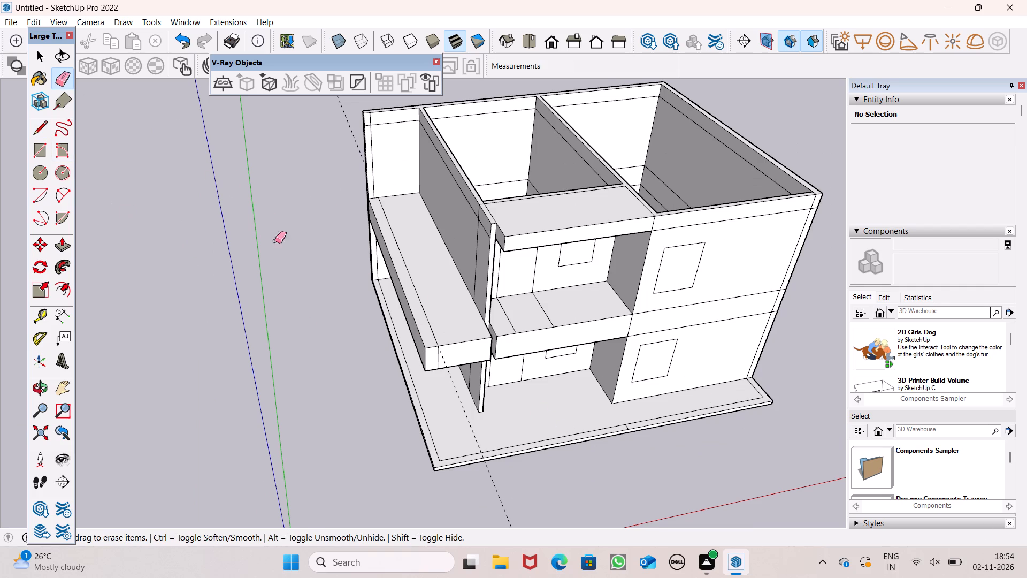
pyautogui.scroll(-9, 285, 262)
pyautogui.moveTo(361, 342); pyautogui.dragTo(402, 363, button='middle')
pyautogui.moveTo(407, 390); pyautogui.dragTo(415, 388)
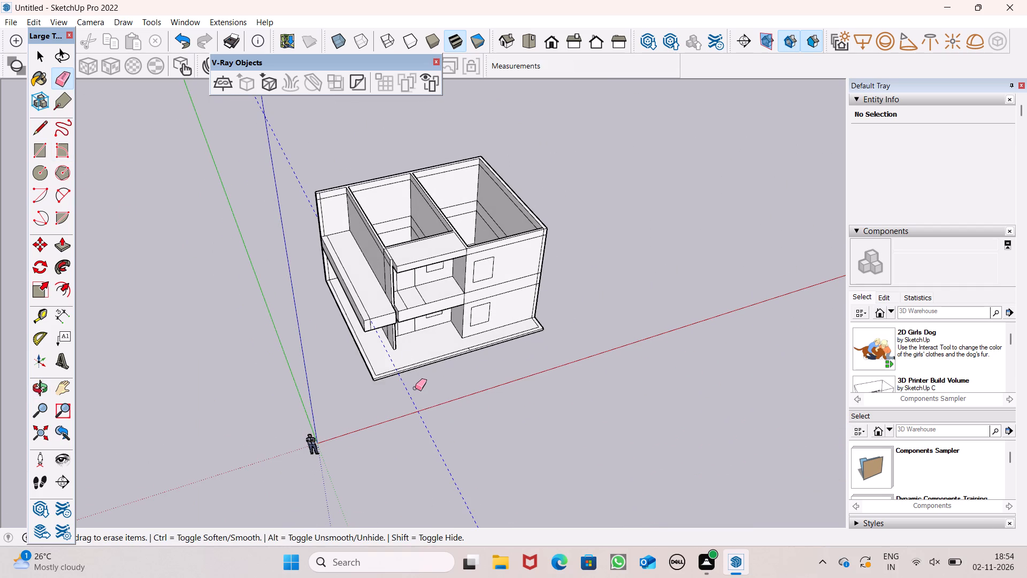
pyautogui.moveTo(415, 388); pyautogui.dragTo(395, 400)
pyautogui.moveTo(433, 399); pyautogui.dragTo(350, 406, button='middle')
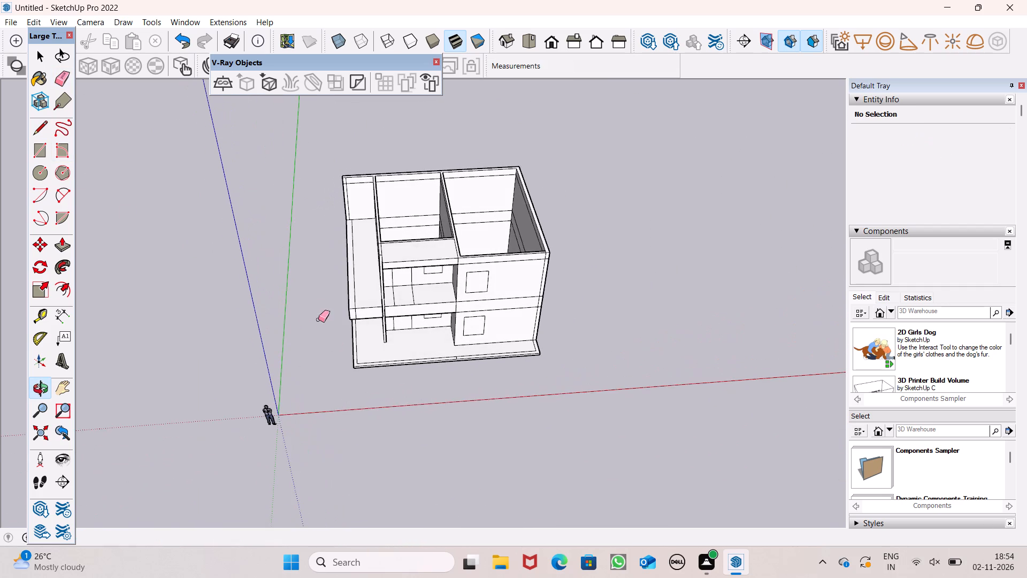
pyautogui.scroll(6, 308, 301)
pyautogui.scroll(-6, 334, 275)
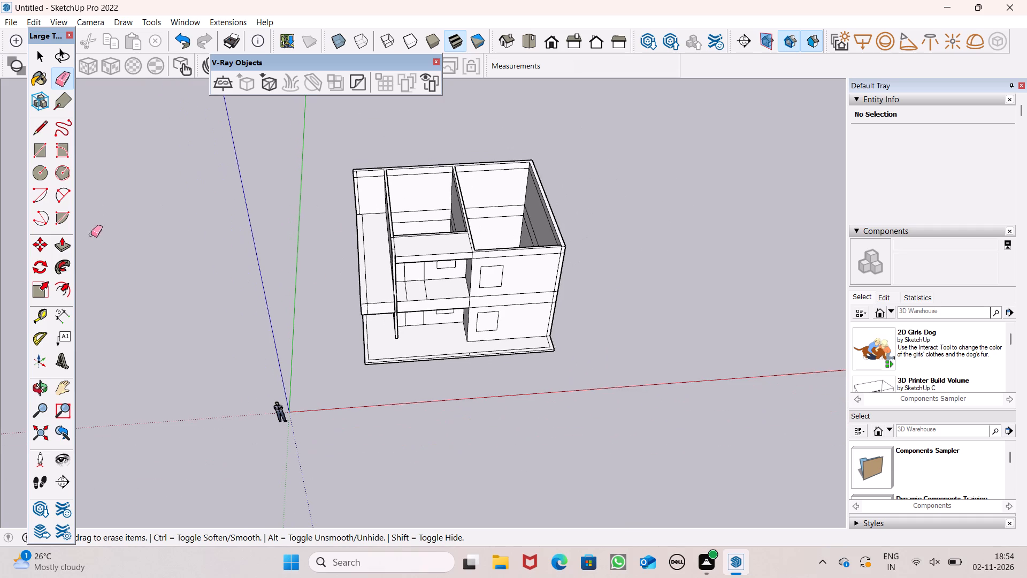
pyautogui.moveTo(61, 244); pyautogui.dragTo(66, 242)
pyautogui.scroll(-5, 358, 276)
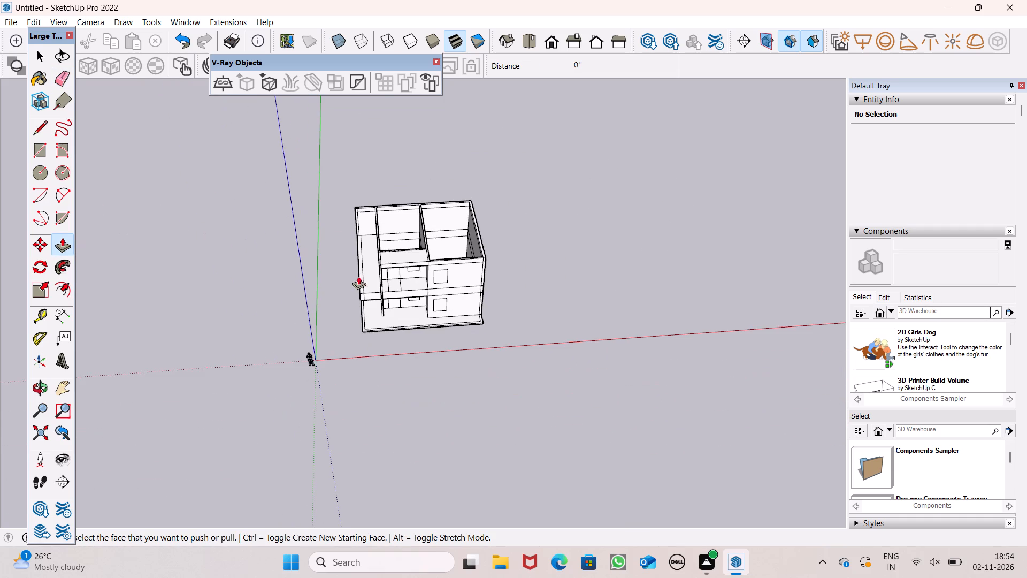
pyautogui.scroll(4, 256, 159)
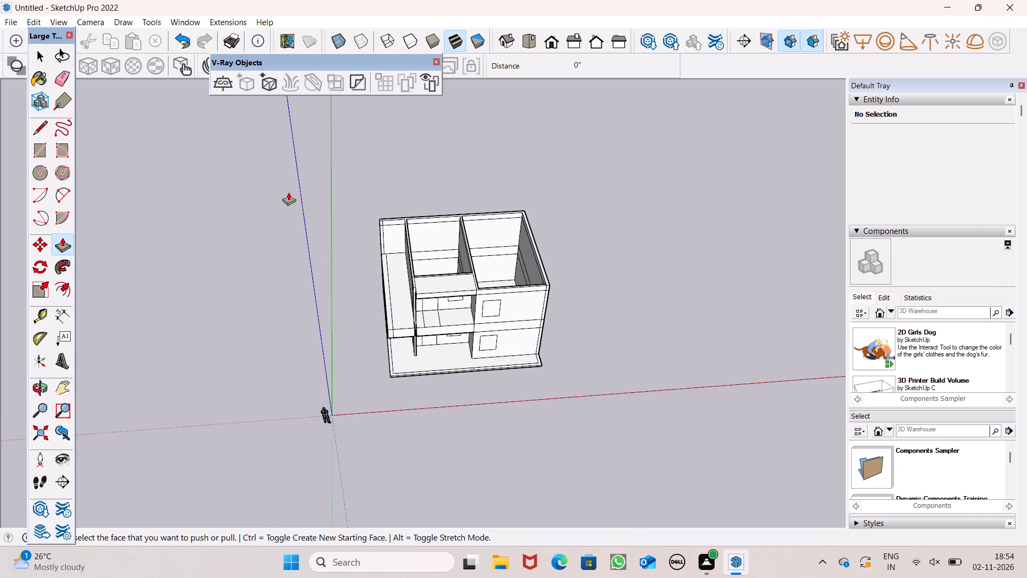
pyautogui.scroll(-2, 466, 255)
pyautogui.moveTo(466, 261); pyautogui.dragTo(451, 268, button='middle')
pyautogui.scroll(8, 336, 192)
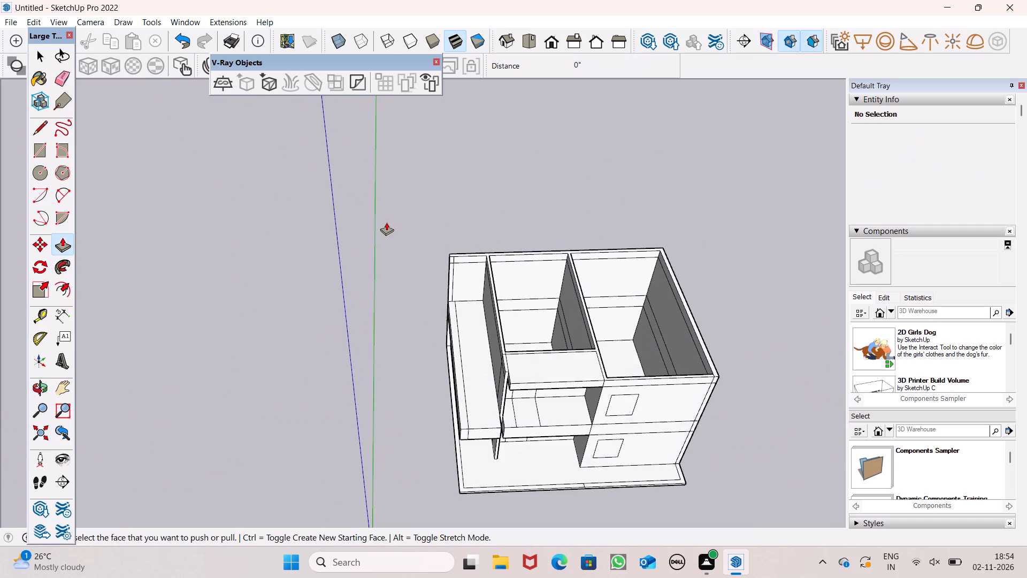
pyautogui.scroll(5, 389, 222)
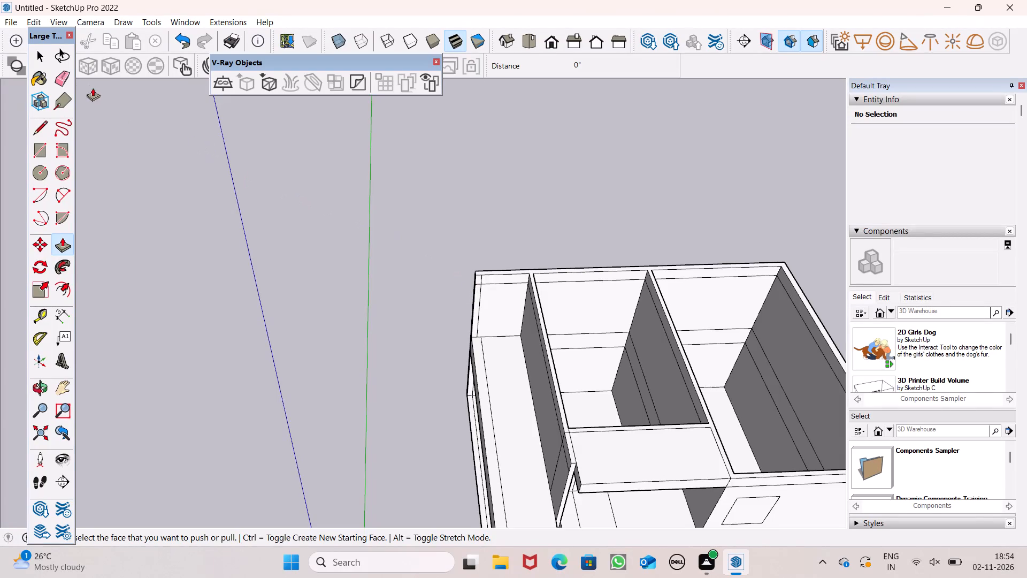
# Erase the horizontal and vertical seam lines on the rear wall's face above the side slab.
pyautogui.click(68, 79)
pyautogui.scroll(4, 587, 286)
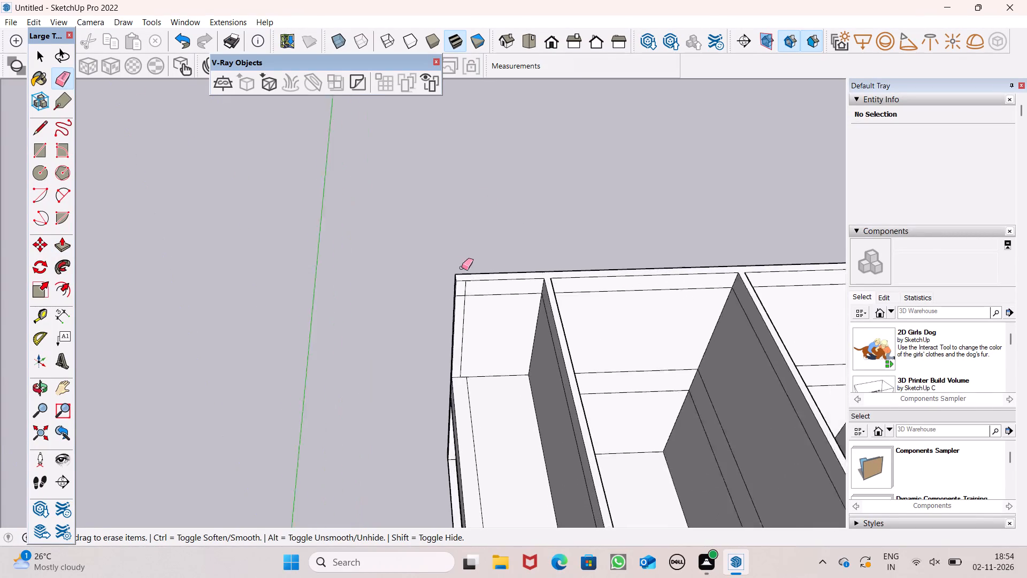
pyautogui.scroll(6, 462, 268)
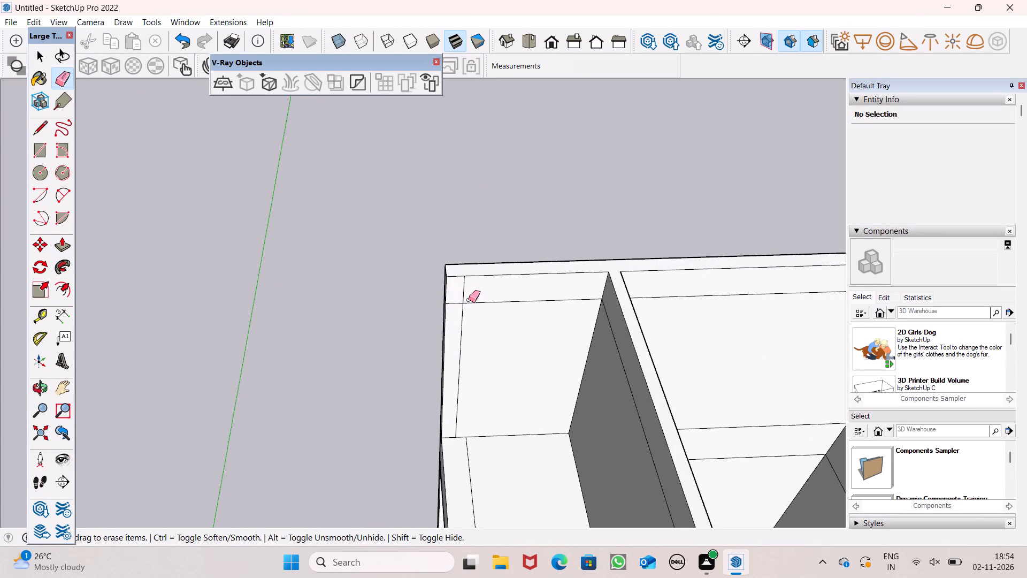
pyautogui.click(472, 300)
pyautogui.click(459, 301)
pyautogui.scroll(-6, 447, 242)
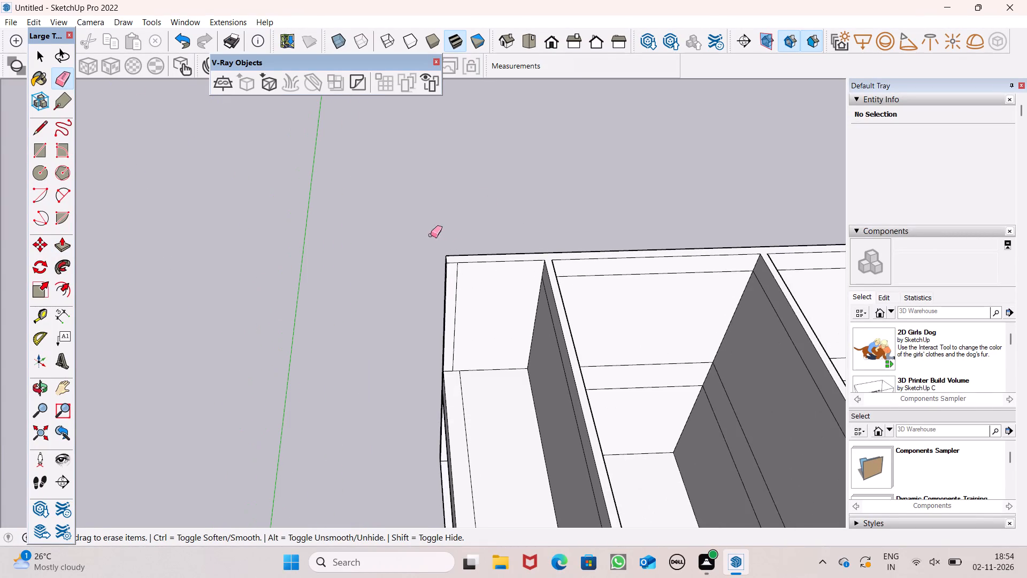
pyautogui.click(457, 298)
pyautogui.press('space')
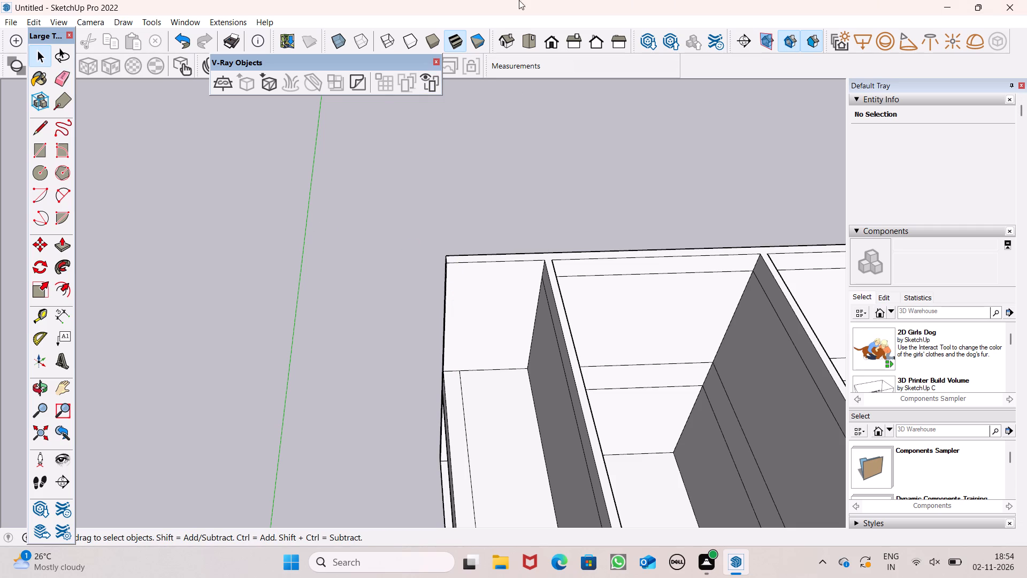
# Push/Pull the narrow strip along the side slab's outer edge up 11' 7", level with the top of the walls.
pyautogui.click(61, 245)
pyautogui.scroll(-5, 250, 201)
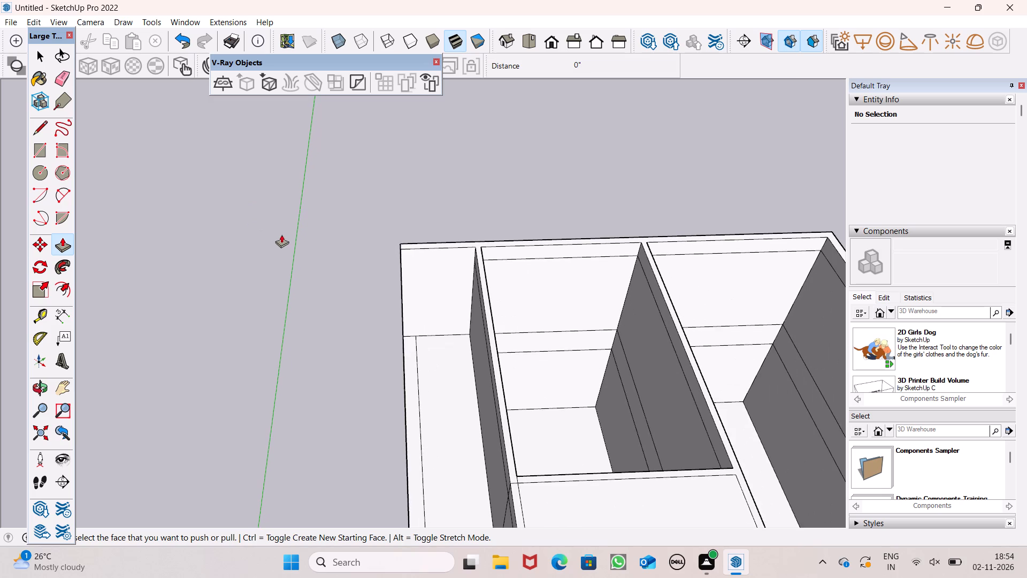
pyautogui.scroll(-1, 295, 232)
pyautogui.scroll(-2, 346, 271)
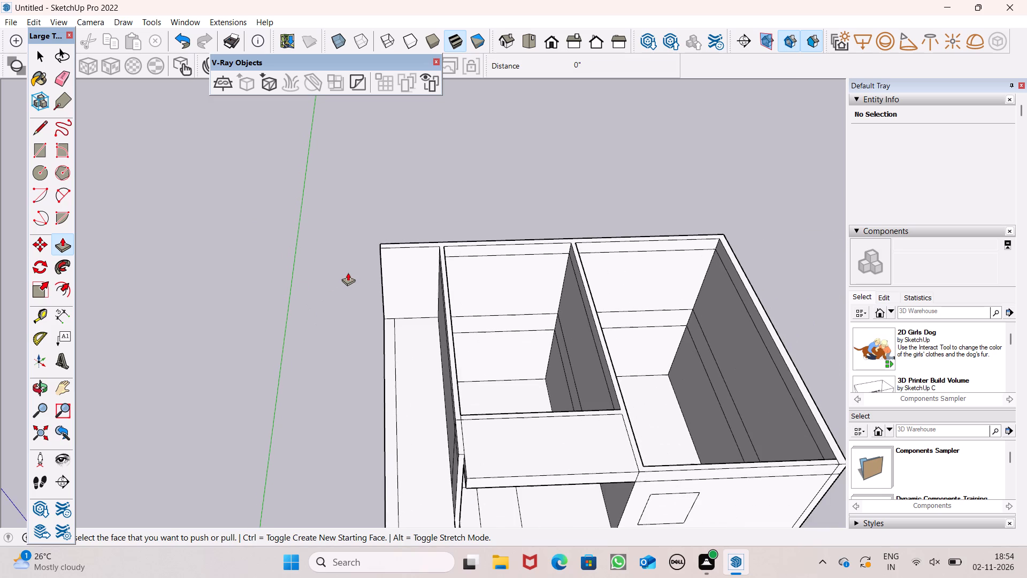
pyautogui.scroll(-2, 348, 272)
pyautogui.scroll(5, 386, 470)
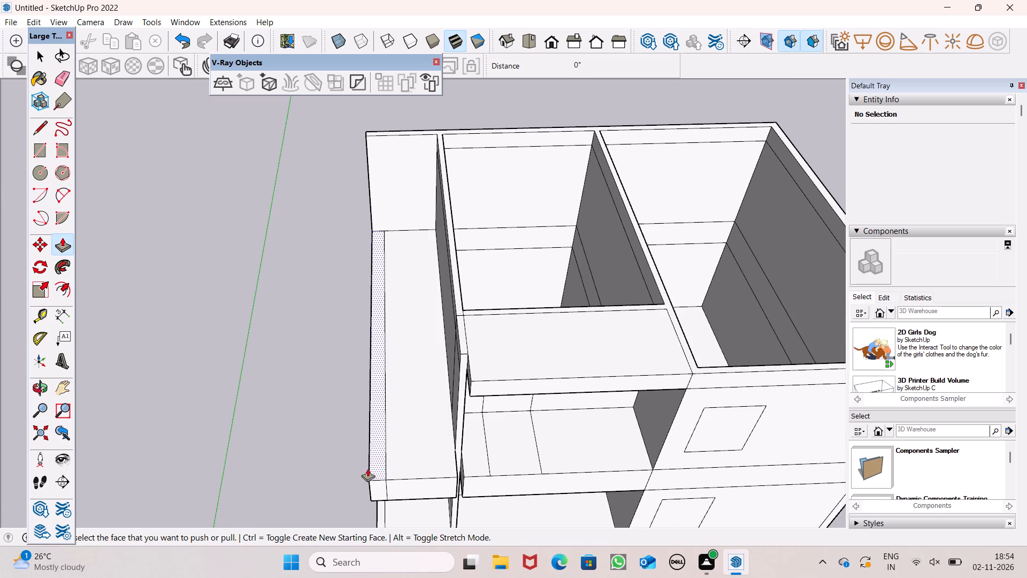
pyautogui.moveTo(374, 473); pyautogui.dragTo(453, 359)
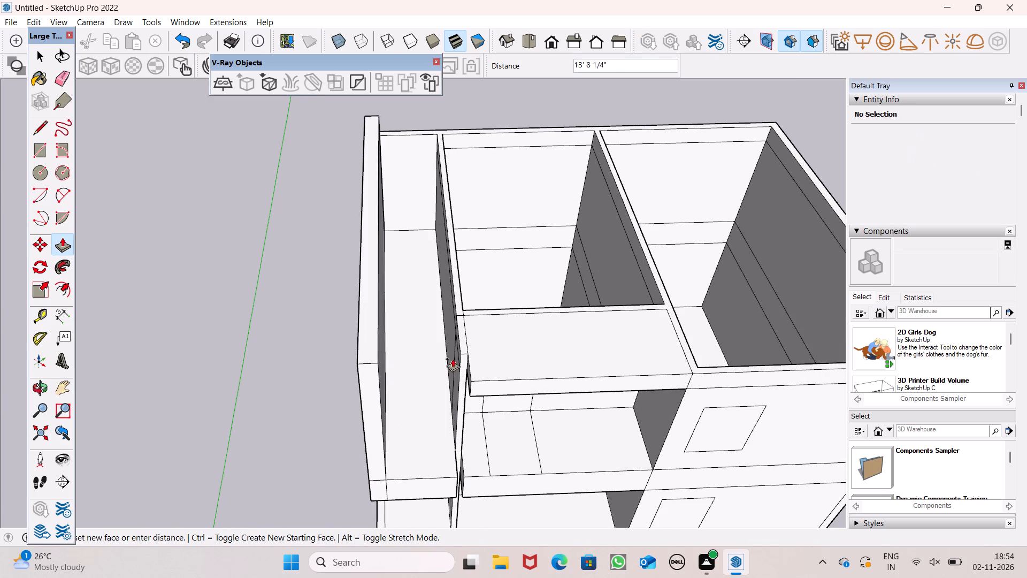
pyautogui.moveTo(453, 359); pyautogui.dragTo(459, 352)
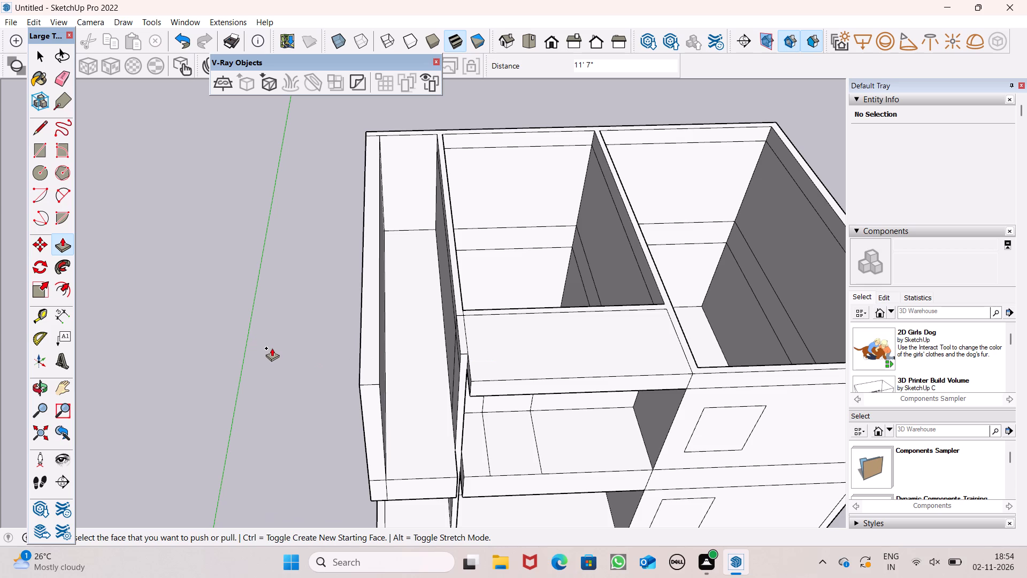
# Push/Pull the side slab's inner face at its front end 5 1/16" and a further 15/16", closing the gap to the front slab.
pyautogui.moveTo(287, 362); pyautogui.dragTo(282, 259, button='middle')
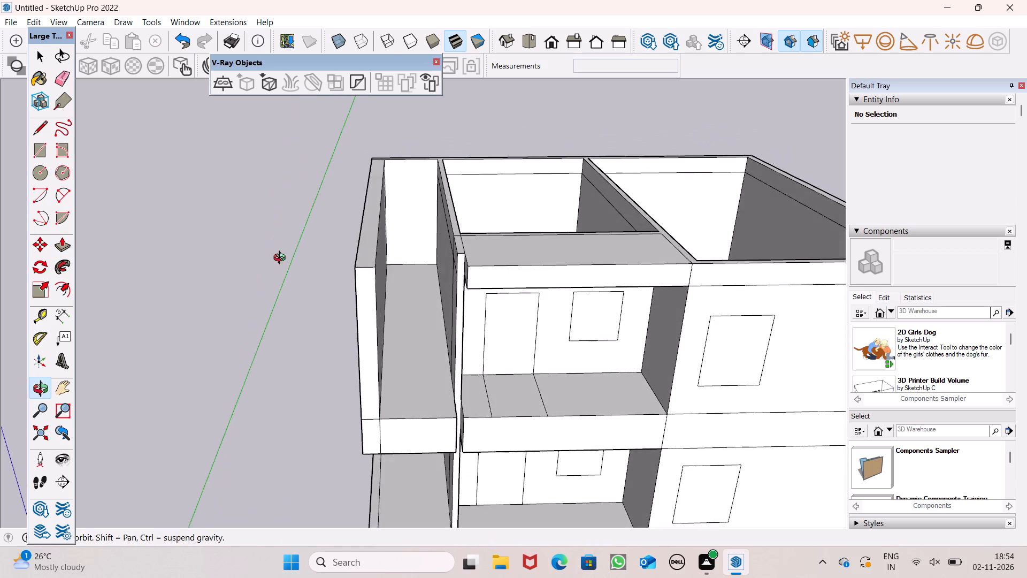
pyautogui.moveTo(282, 259); pyautogui.dragTo(382, 245, button='middle')
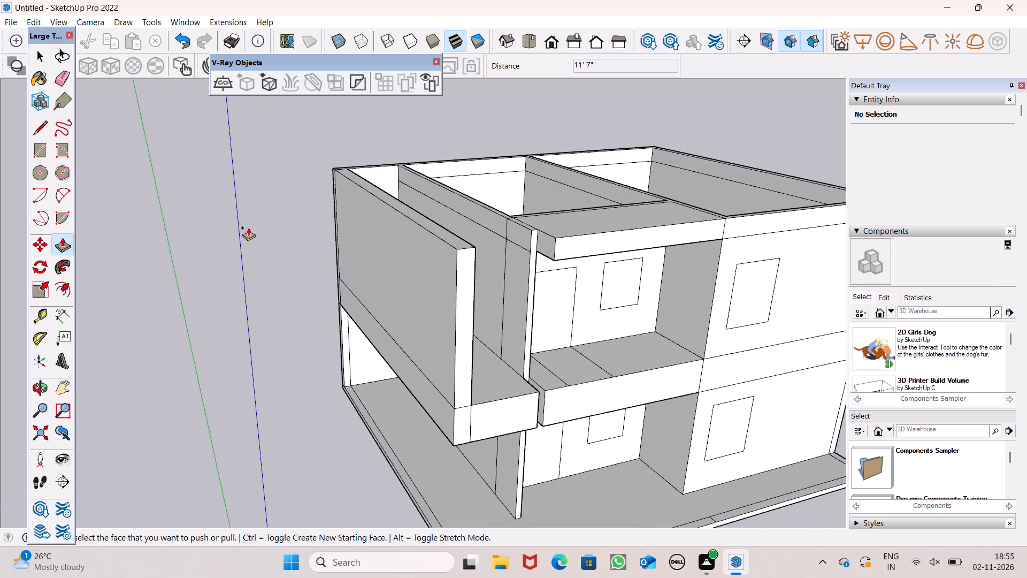
pyautogui.scroll(-2, 248, 235)
pyautogui.moveTo(268, 273); pyautogui.dragTo(234, 298, button='middle')
pyautogui.moveTo(424, 456); pyautogui.dragTo(342, 407, button='middle')
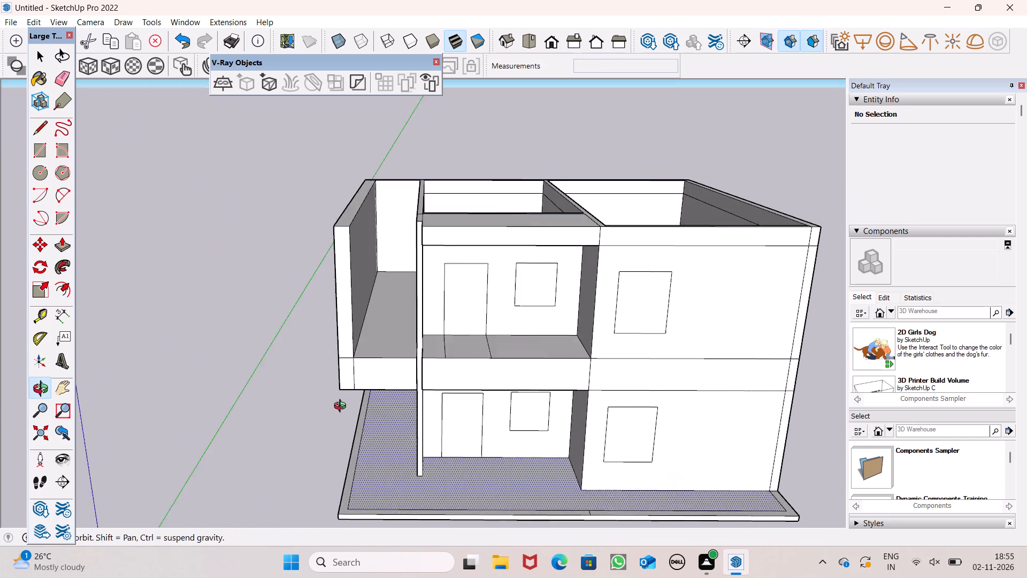
pyautogui.moveTo(342, 407); pyautogui.dragTo(342, 407, button='middle')
pyautogui.scroll(8, 372, 395)
pyautogui.scroll(1, 463, 368)
pyautogui.moveTo(463, 368); pyautogui.dragTo(408, 416, button='middle')
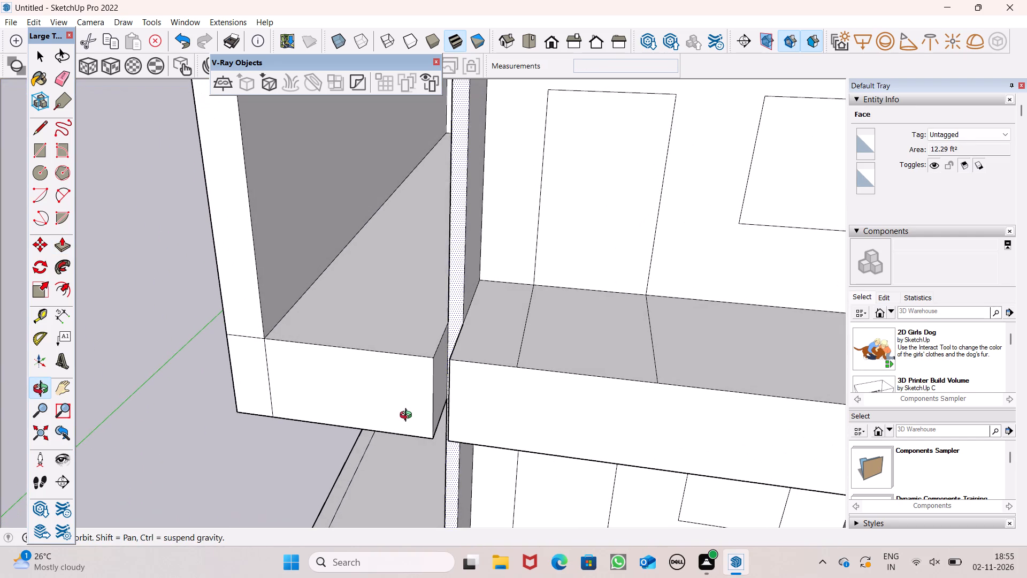
pyautogui.moveTo(408, 416); pyautogui.dragTo(407, 414, button='middle')
pyautogui.scroll(7, 407, 412)
pyautogui.moveTo(456, 396); pyautogui.dragTo(474, 459)
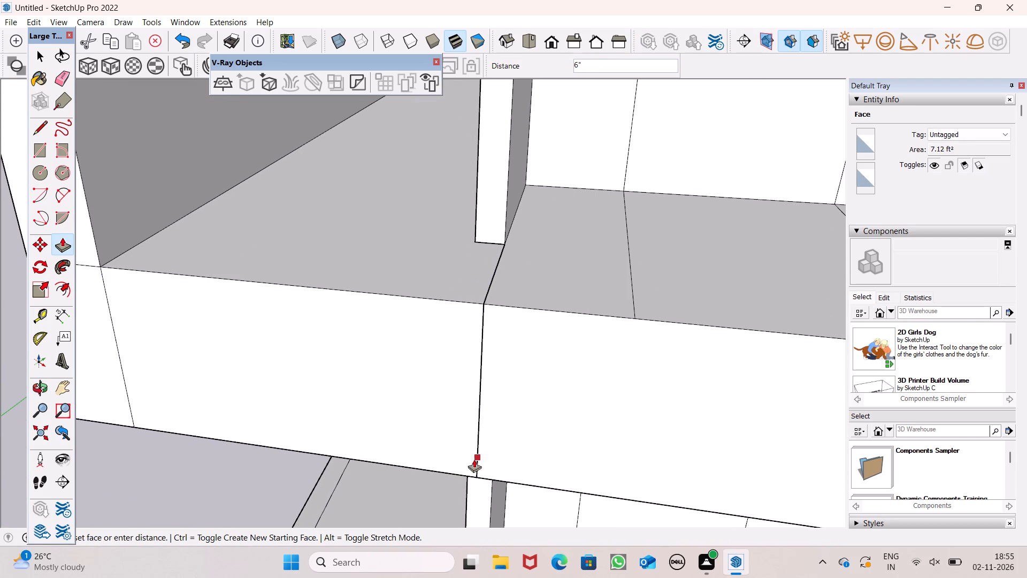
pyautogui.moveTo(474, 459); pyautogui.dragTo(473, 472)
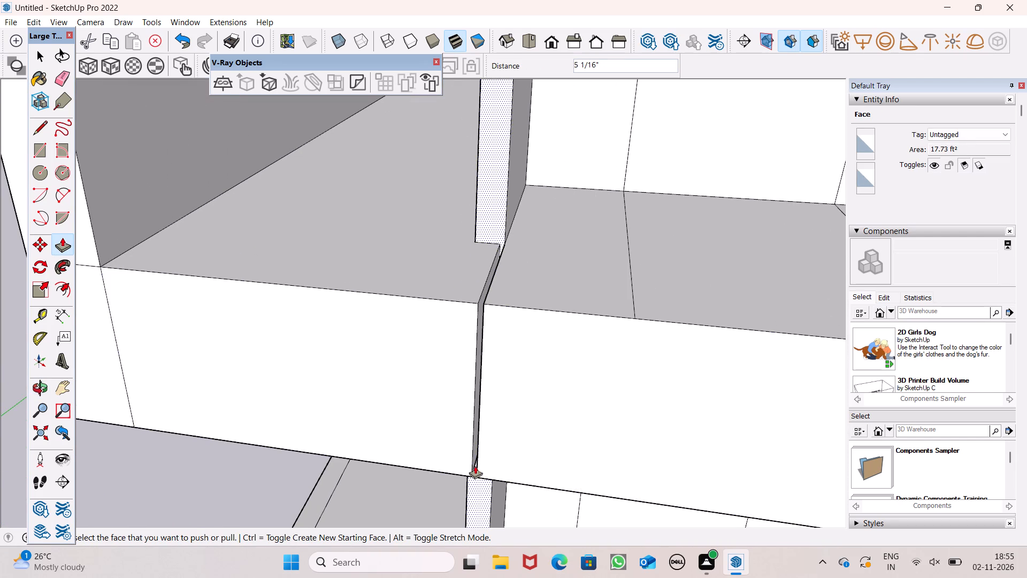
pyautogui.moveTo(475, 464); pyautogui.dragTo(484, 471)
# Erase the seam lines between the side slab and the front slab, on the upper floor's top face and front face.
pyautogui.scroll(-3, 422, 421)
pyautogui.moveTo(389, 442); pyautogui.dragTo(439, 356, button='middle')
pyautogui.scroll(-8, 440, 361)
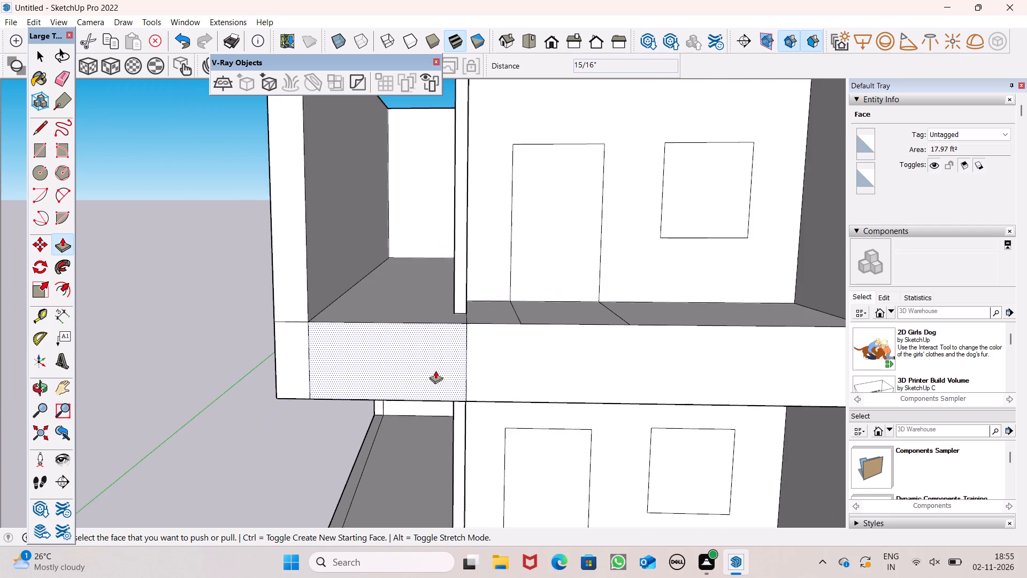
pyautogui.scroll(-5, 424, 360)
pyautogui.moveTo(421, 376); pyautogui.dragTo(423, 423, button='middle')
pyautogui.scroll(1, 423, 423)
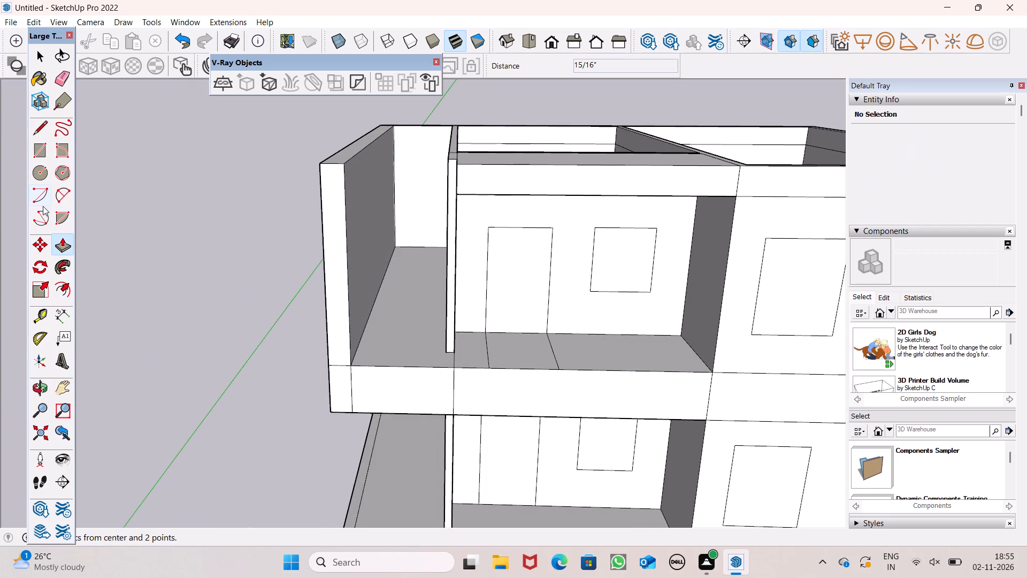
pyautogui.click(56, 82)
pyautogui.moveTo(426, 379); pyautogui.dragTo(433, 410, button='middle')
pyautogui.scroll(2, 443, 402)
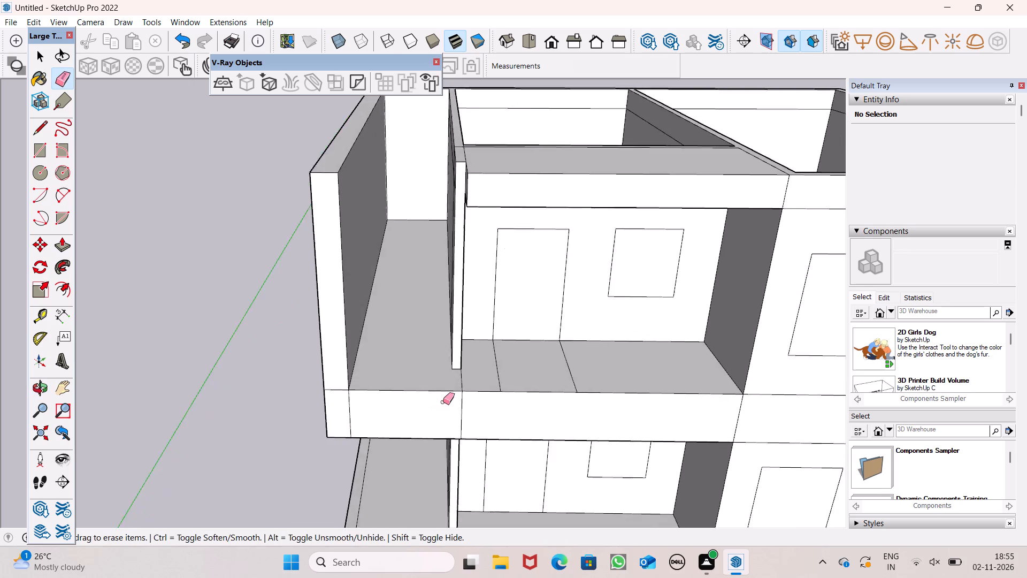
pyautogui.scroll(4, 443, 402)
pyautogui.moveTo(473, 368); pyautogui.dragTo(469, 374)
pyautogui.moveTo(479, 412); pyautogui.dragTo(466, 425)
pyautogui.scroll(-4, 450, 407)
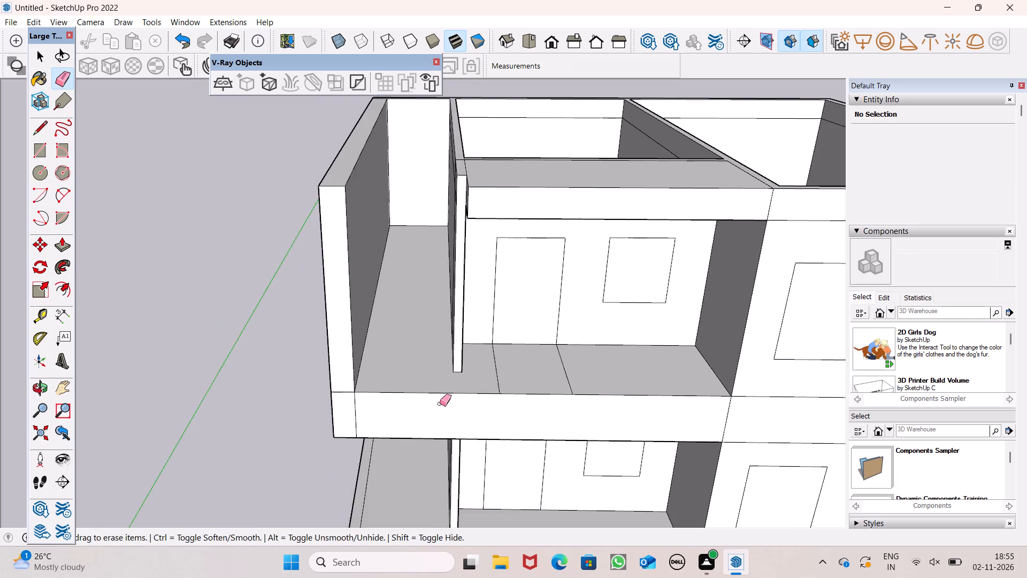
# Push/Pull the roof-level front slab's end face 5' 10 7/16" and a further 1 7/16" to meet the outer side wall.
pyautogui.scroll(-7, 440, 404)
pyautogui.moveTo(435, 355); pyautogui.dragTo(444, 400, button='middle')
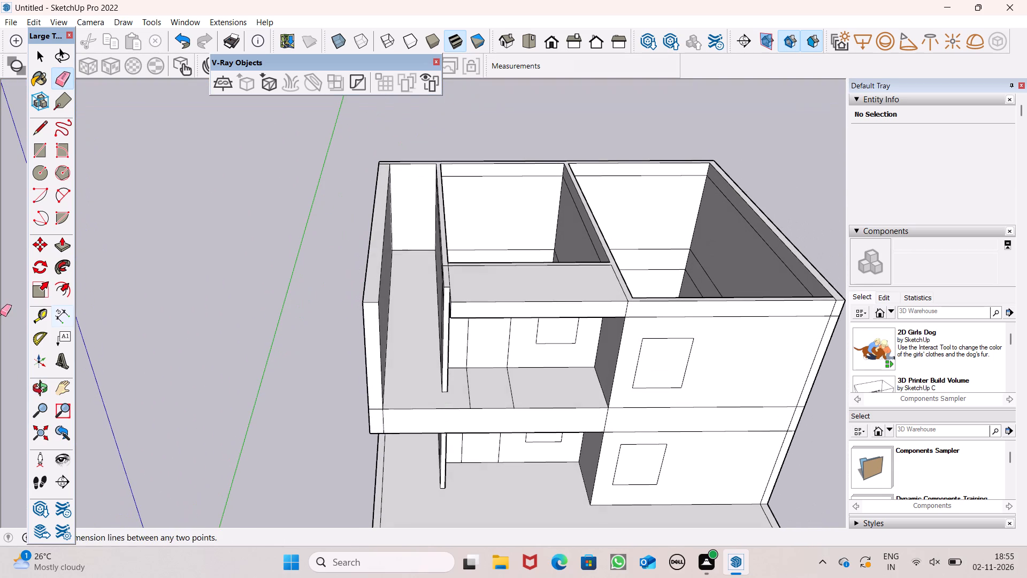
pyautogui.click(62, 247)
pyautogui.scroll(5, 391, 278)
pyautogui.moveTo(522, 333); pyautogui.dragTo(432, 333)
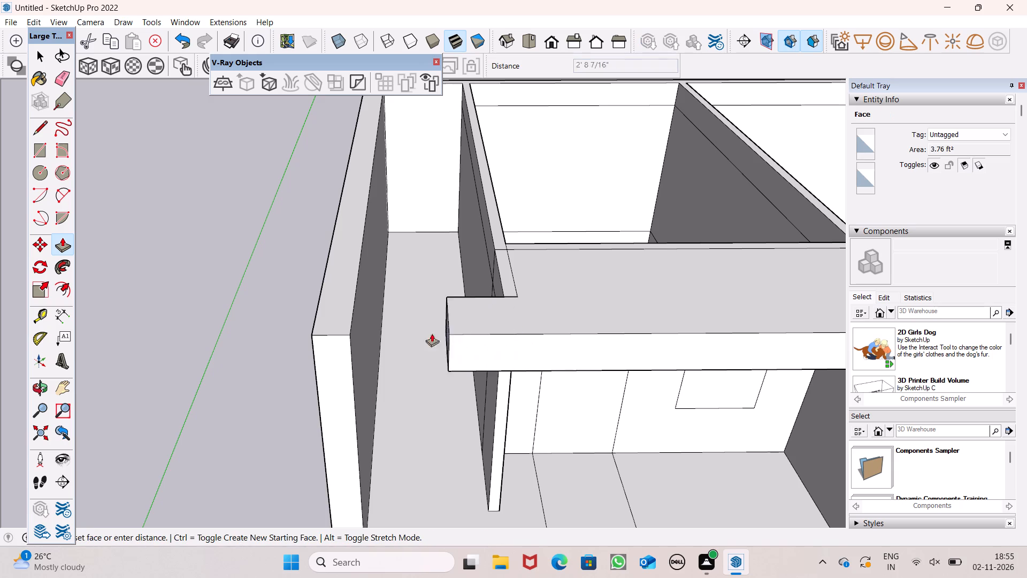
pyautogui.moveTo(432, 333); pyautogui.dragTo(350, 331)
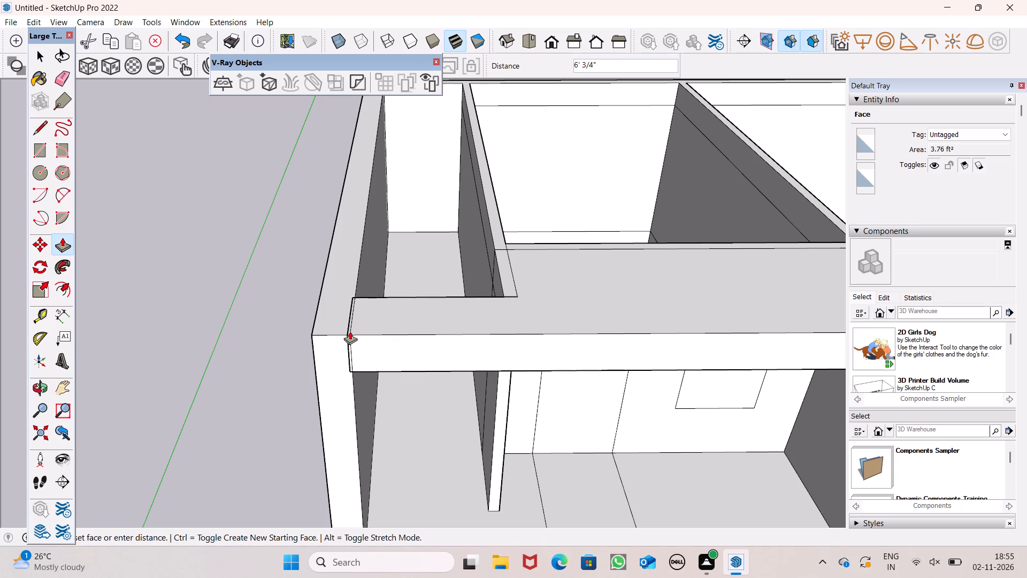
pyautogui.moveTo(350, 331); pyautogui.dragTo(356, 331)
pyautogui.scroll(7, 319, 348)
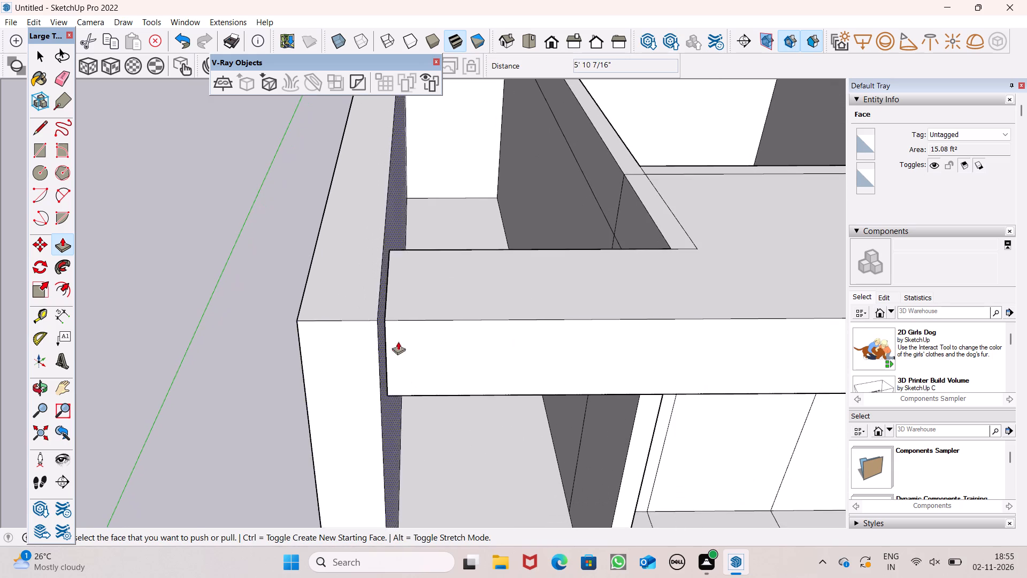
pyautogui.moveTo(407, 346); pyautogui.dragTo(465, 377, button='middle')
pyautogui.scroll(7, 440, 372)
pyautogui.moveTo(443, 355); pyautogui.dragTo(435, 347)
# Examine the extended roof-level slab's joint with the outer side wall and the building's front from several angles.
pyautogui.scroll(-8, 295, 301)
pyautogui.moveTo(375, 384); pyautogui.dragTo(290, 322, button='middle')
pyautogui.scroll(1, 293, 339)
pyautogui.scroll(-12, 295, 307)
pyautogui.moveTo(300, 374); pyautogui.dragTo(319, 340, button='middle')
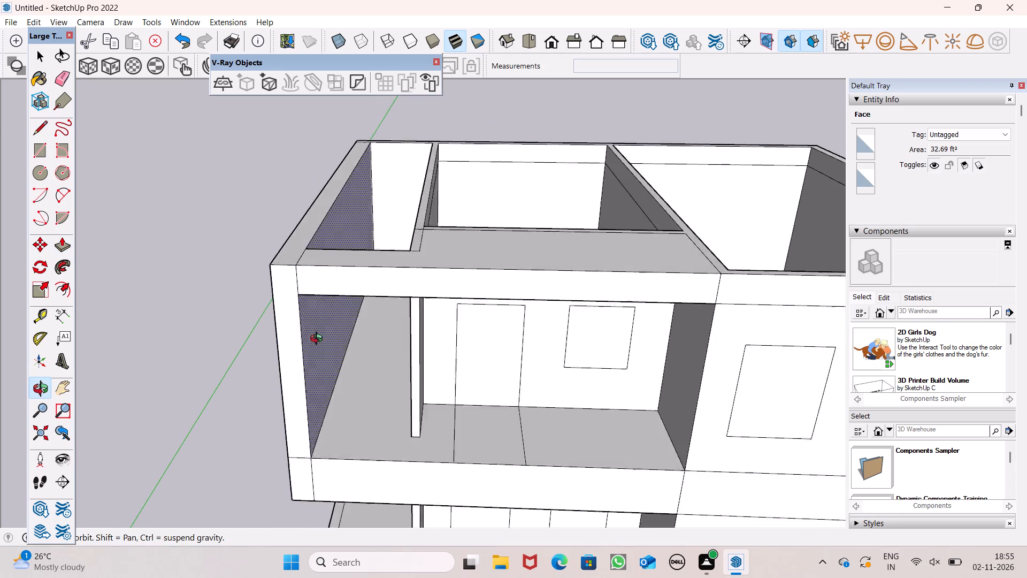
pyautogui.moveTo(319, 340); pyautogui.dragTo(336, 311, button='middle')
pyautogui.scroll(-5, 330, 304)
pyautogui.moveTo(371, 329); pyautogui.dragTo(293, 326, button='middle')
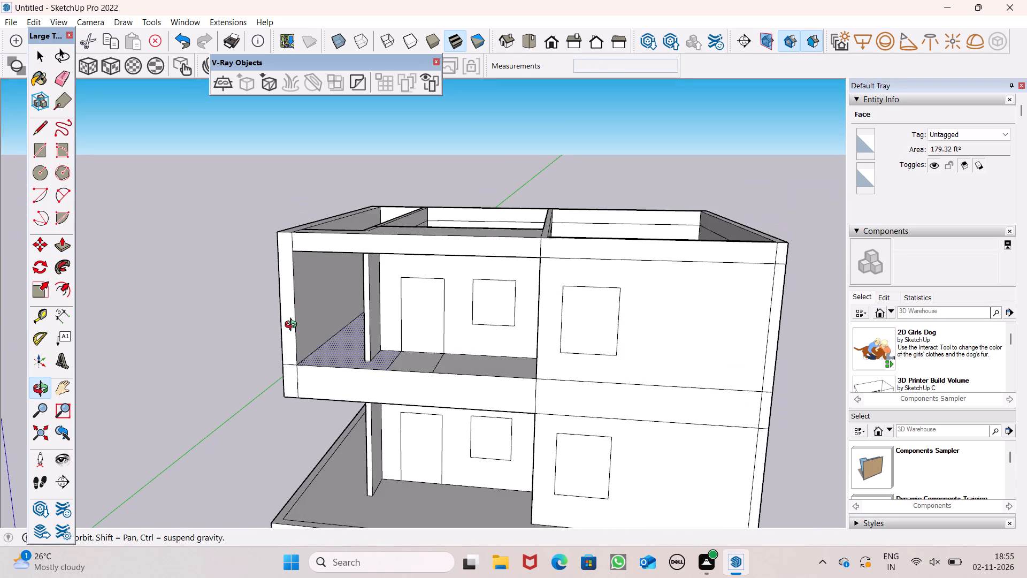
pyautogui.moveTo(293, 326); pyautogui.dragTo(279, 355, button='middle')
pyautogui.moveTo(438, 344); pyautogui.dragTo(456, 453, button='middle')
pyautogui.scroll(2, 522, 371)
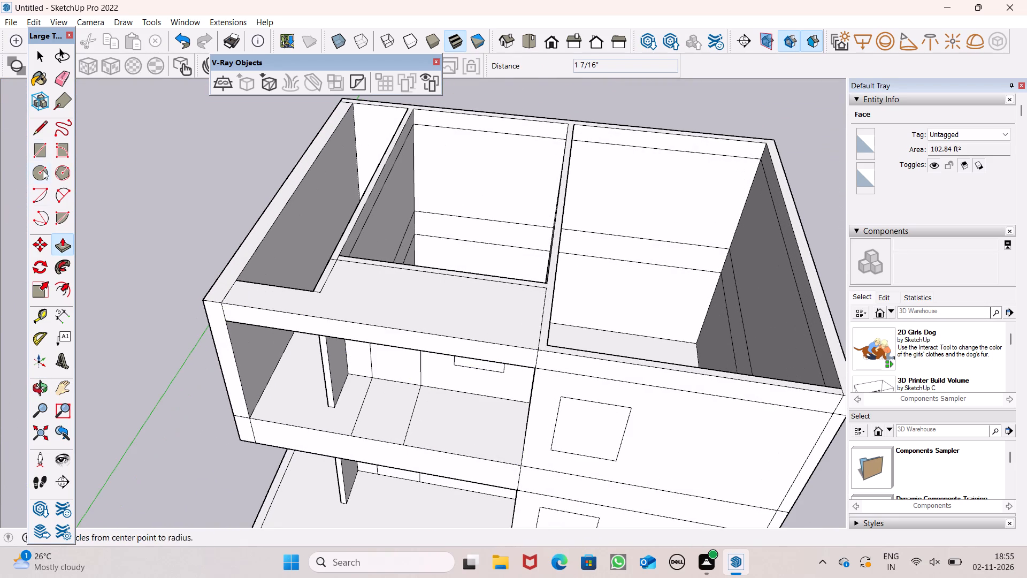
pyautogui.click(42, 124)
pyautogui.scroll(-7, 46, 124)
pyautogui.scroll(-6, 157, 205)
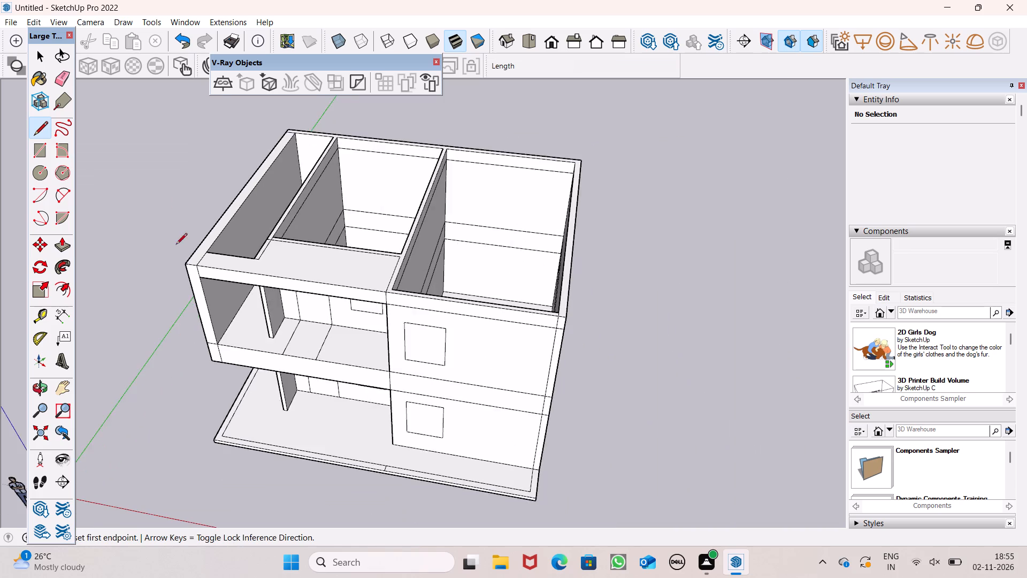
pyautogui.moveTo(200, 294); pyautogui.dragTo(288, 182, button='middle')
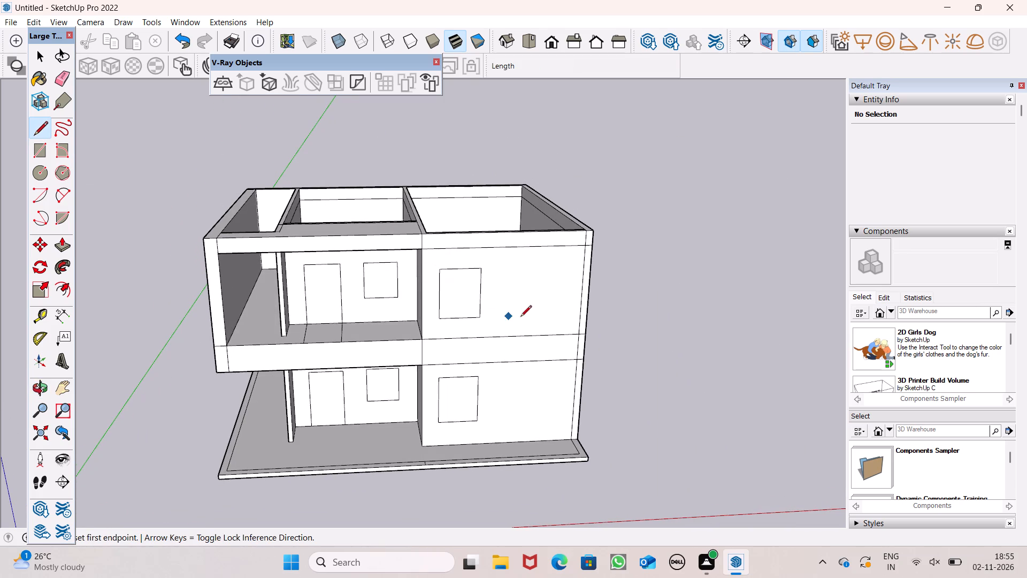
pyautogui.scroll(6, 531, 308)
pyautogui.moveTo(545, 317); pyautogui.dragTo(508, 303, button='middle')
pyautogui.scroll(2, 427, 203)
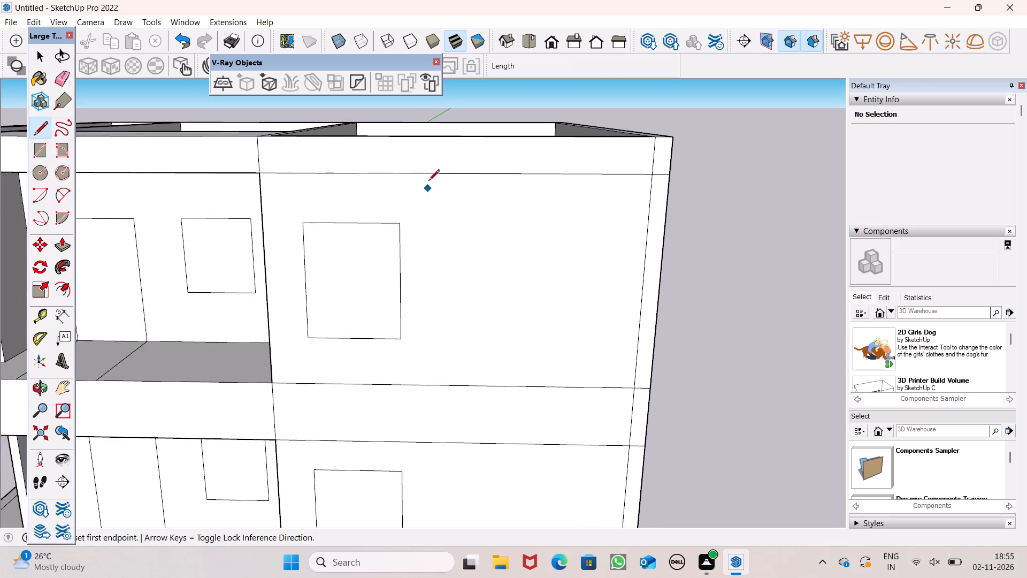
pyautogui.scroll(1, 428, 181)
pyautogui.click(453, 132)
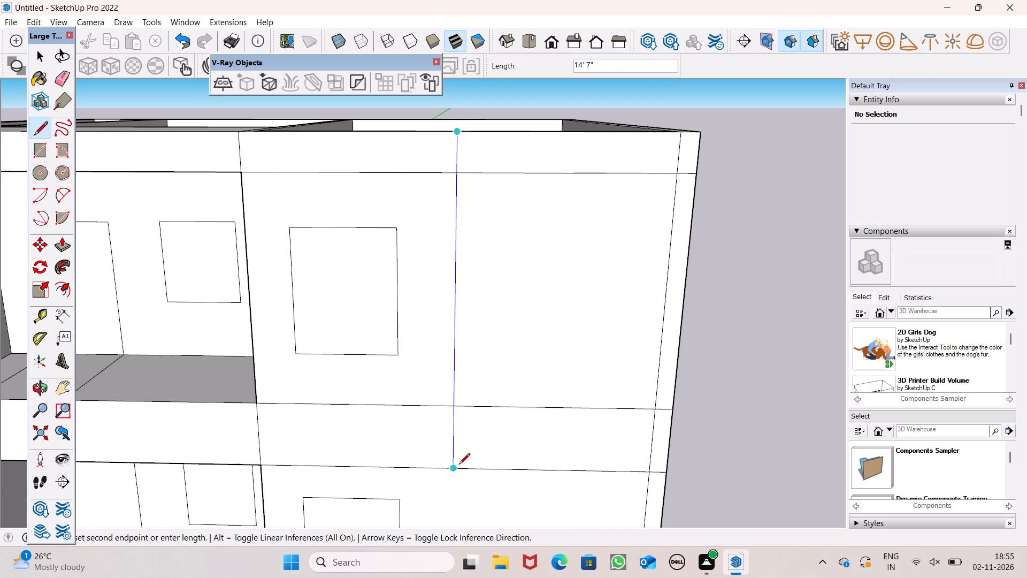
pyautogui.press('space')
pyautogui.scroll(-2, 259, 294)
# Draw a vertical rectangle about 1' 5" wide and 13' tall from the front wall's top edge, beside the upper-floor front window.
pyautogui.click(32, 150)
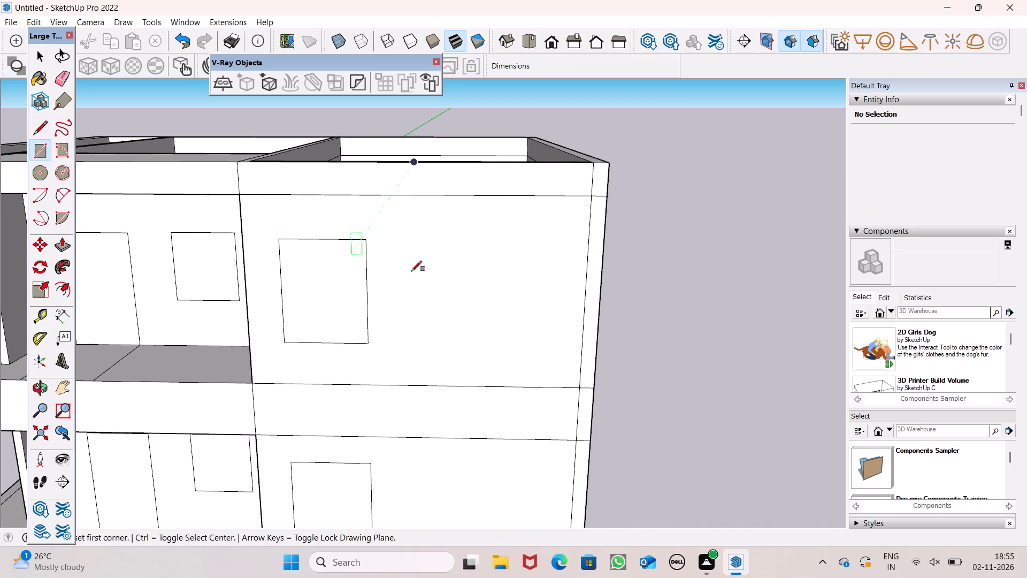
pyautogui.scroll(-1, 436, 285)
pyautogui.scroll(4, 335, 266)
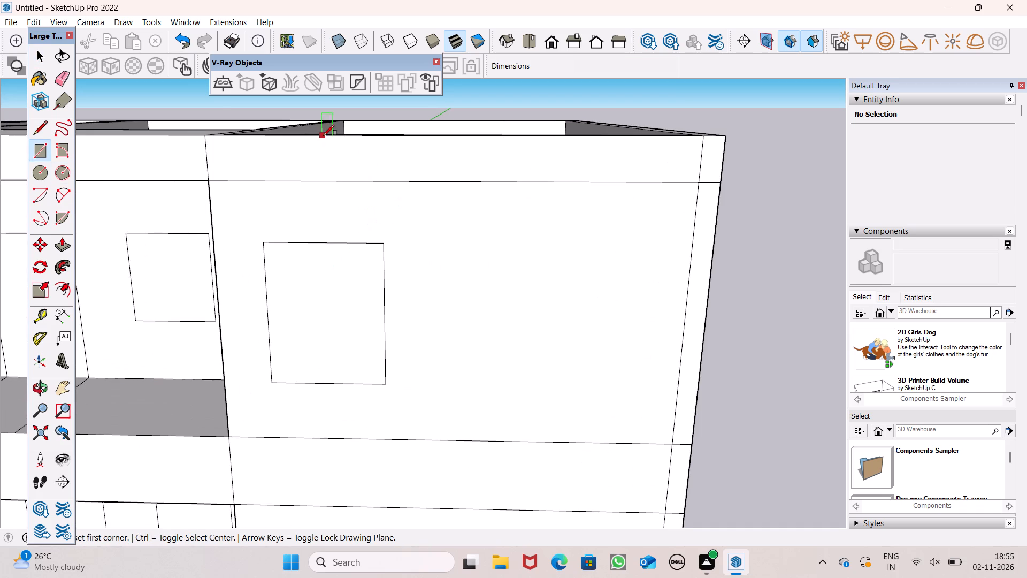
pyautogui.click(393, 134)
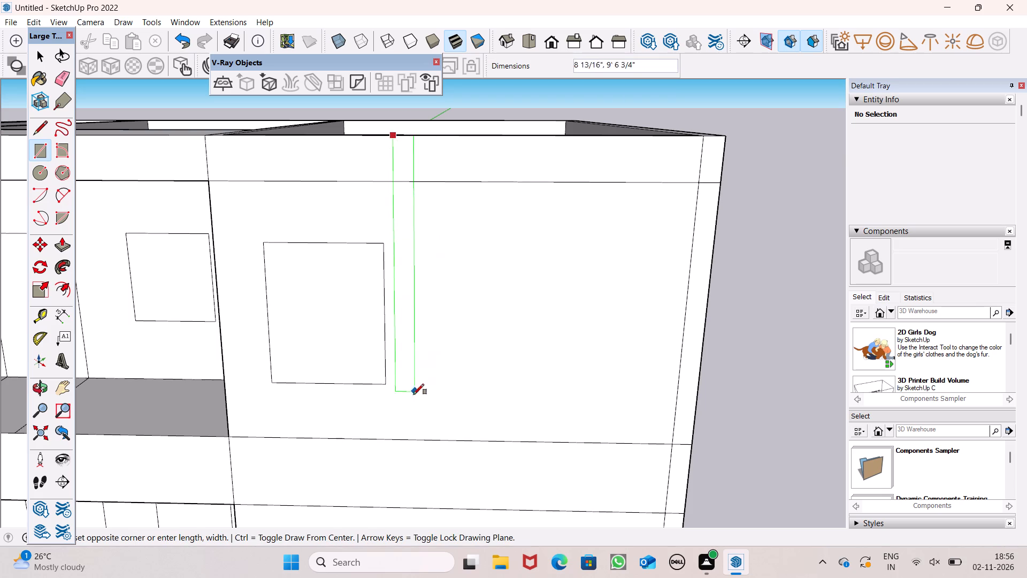
pyautogui.click(431, 475)
pyautogui.press('space')
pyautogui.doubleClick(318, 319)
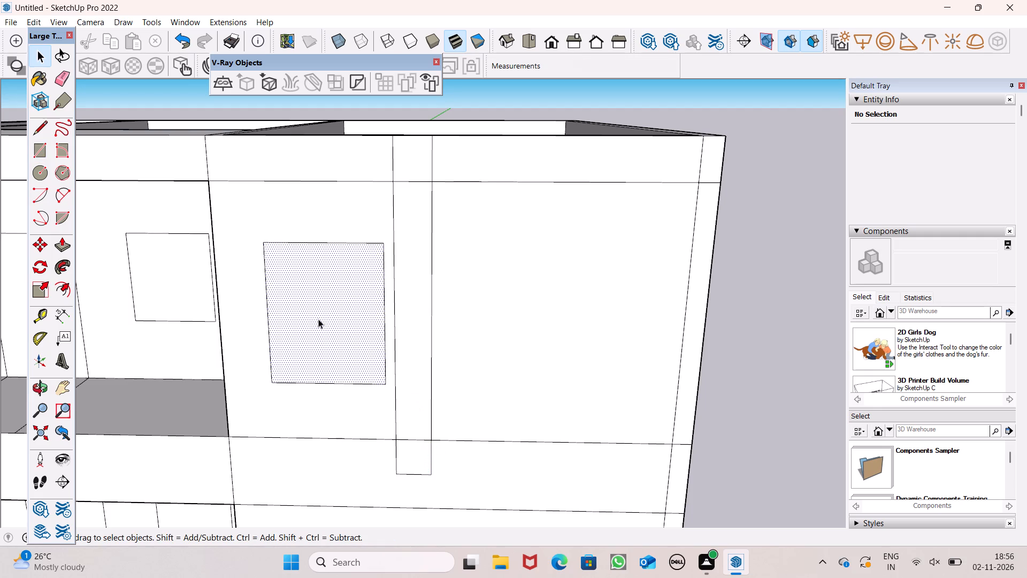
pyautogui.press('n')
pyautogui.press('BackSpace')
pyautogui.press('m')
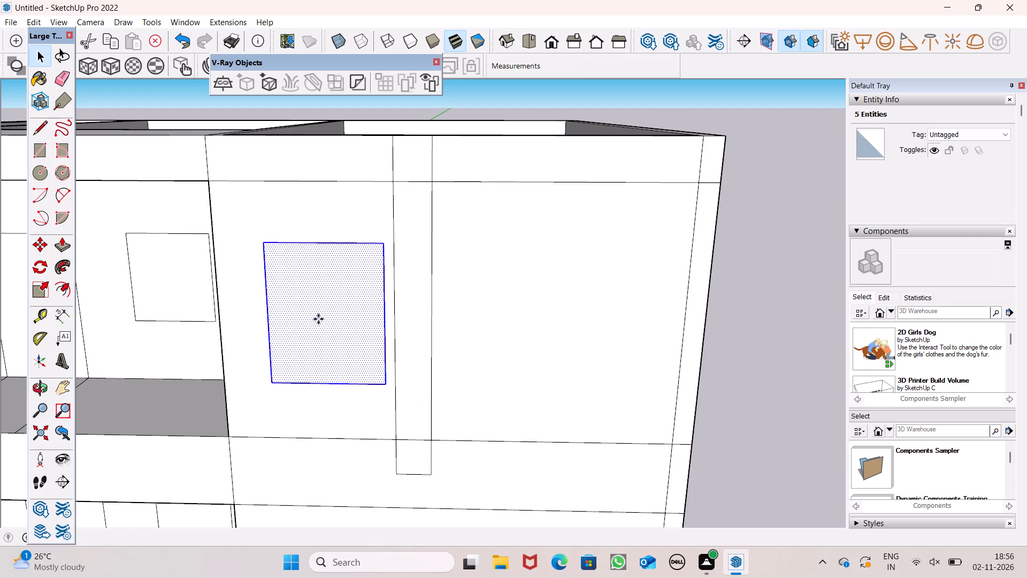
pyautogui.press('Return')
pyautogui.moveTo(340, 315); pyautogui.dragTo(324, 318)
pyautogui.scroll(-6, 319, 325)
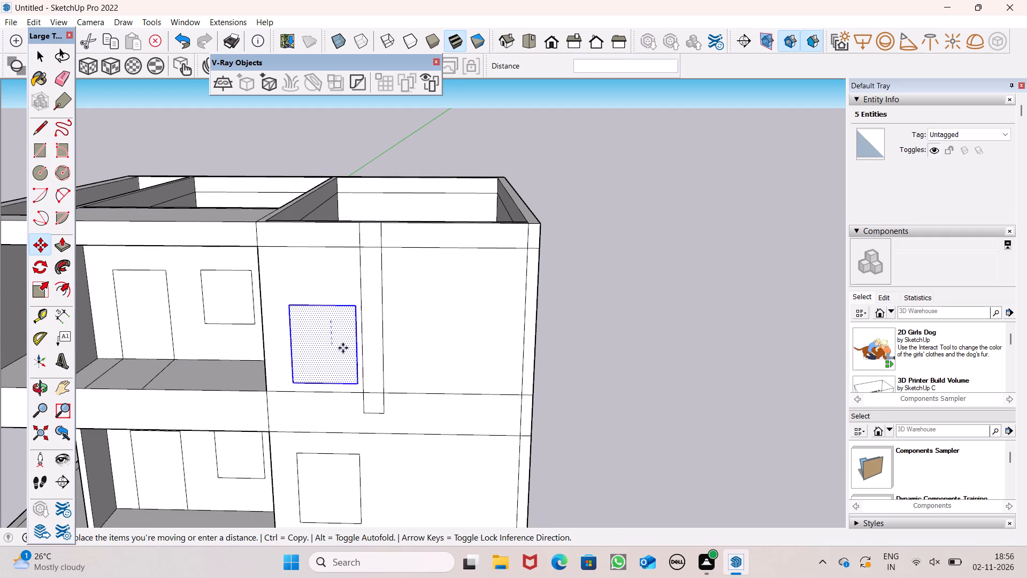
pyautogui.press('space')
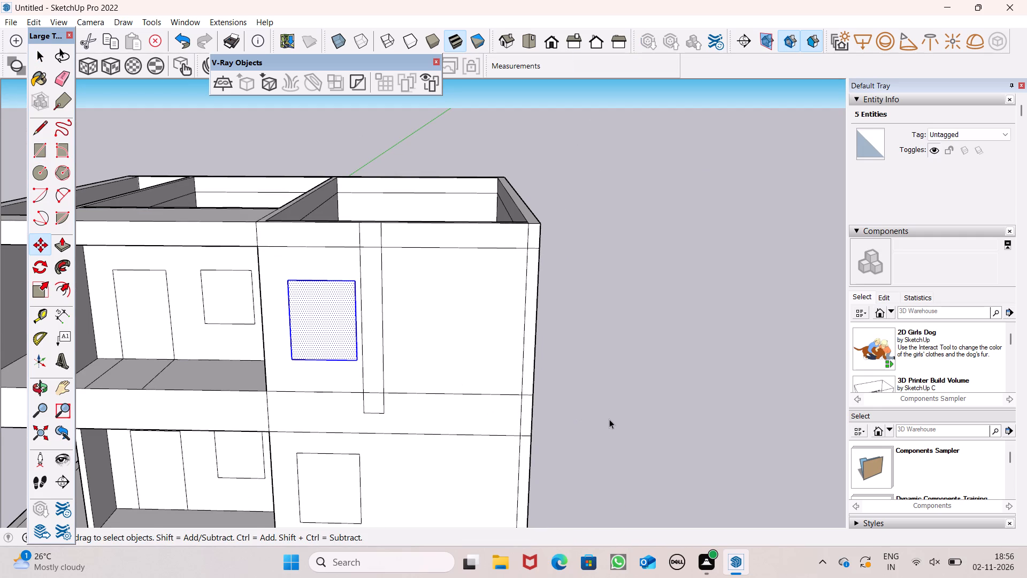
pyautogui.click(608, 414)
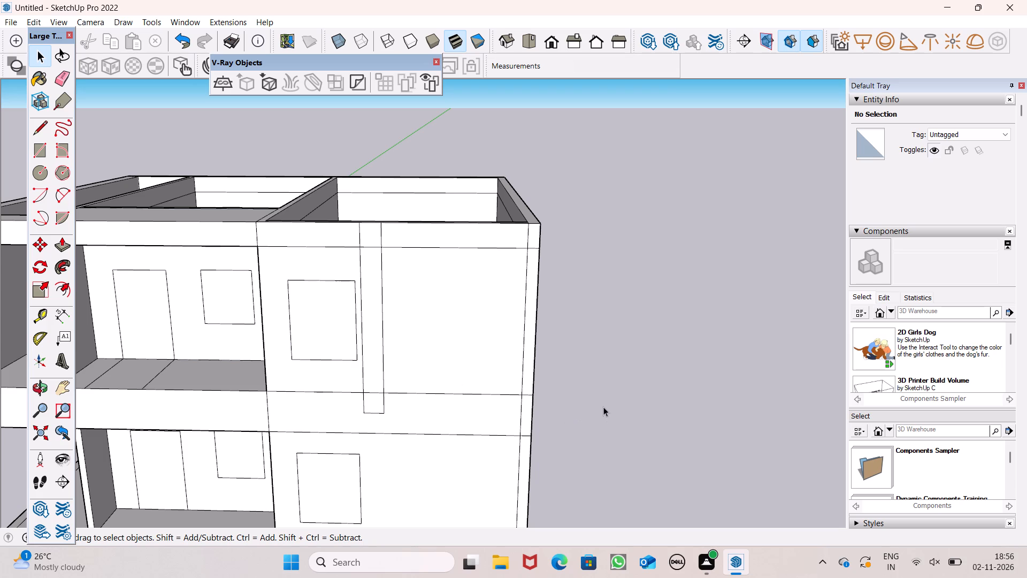
# Move the upper-floor front window outline sideways, away from the narrow vertical strip and toward the balcony.
pyautogui.scroll(1, 291, 308)
pyautogui.scroll(-5, 431, 351)
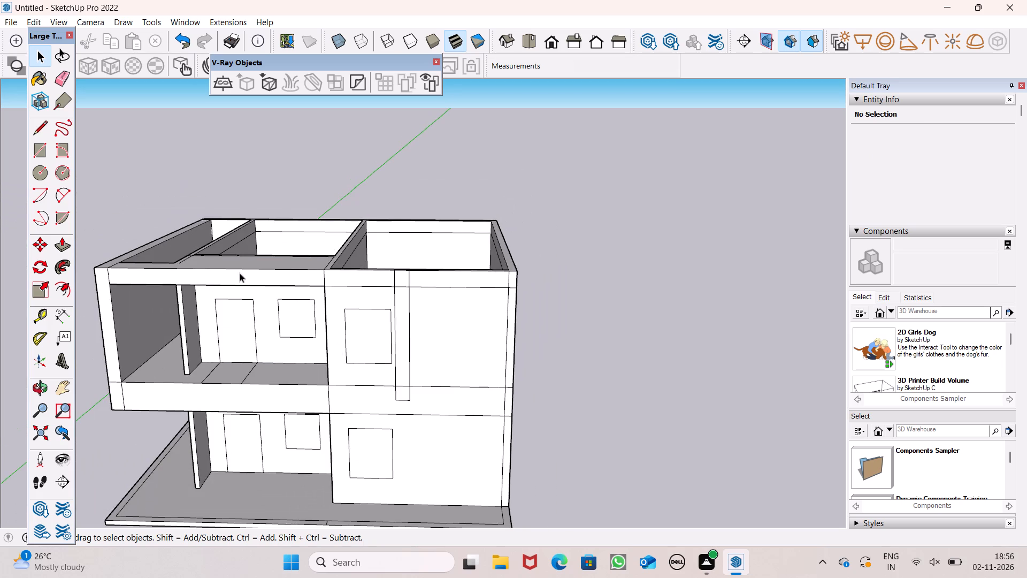
pyautogui.scroll(6, 336, 272)
pyautogui.press('m')
pyautogui.press('Return')
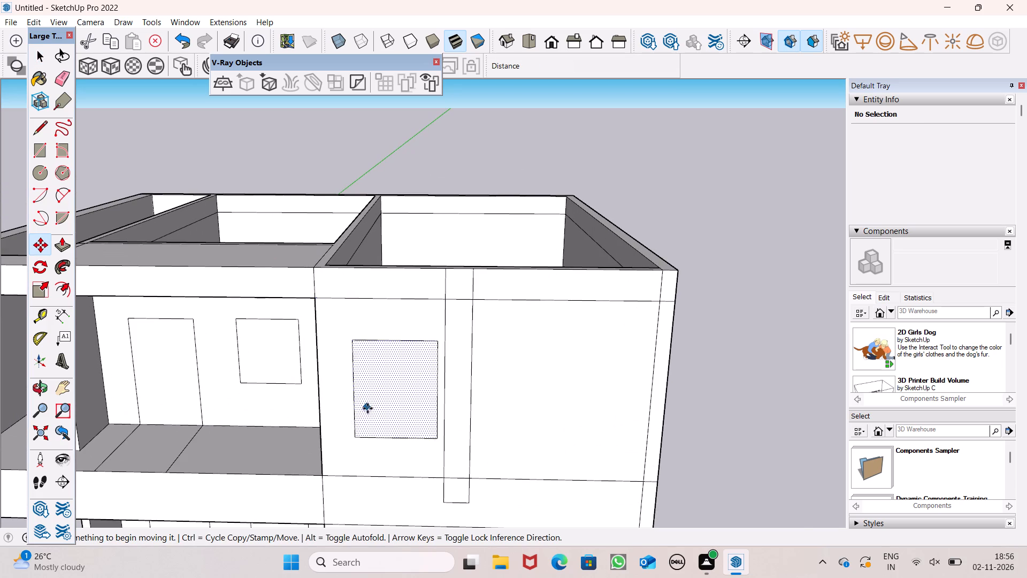
pyautogui.scroll(4, 367, 409)
pyautogui.moveTo(375, 410); pyautogui.dragTo(359, 407)
pyautogui.press('space')
pyautogui.doubleClick(374, 412)
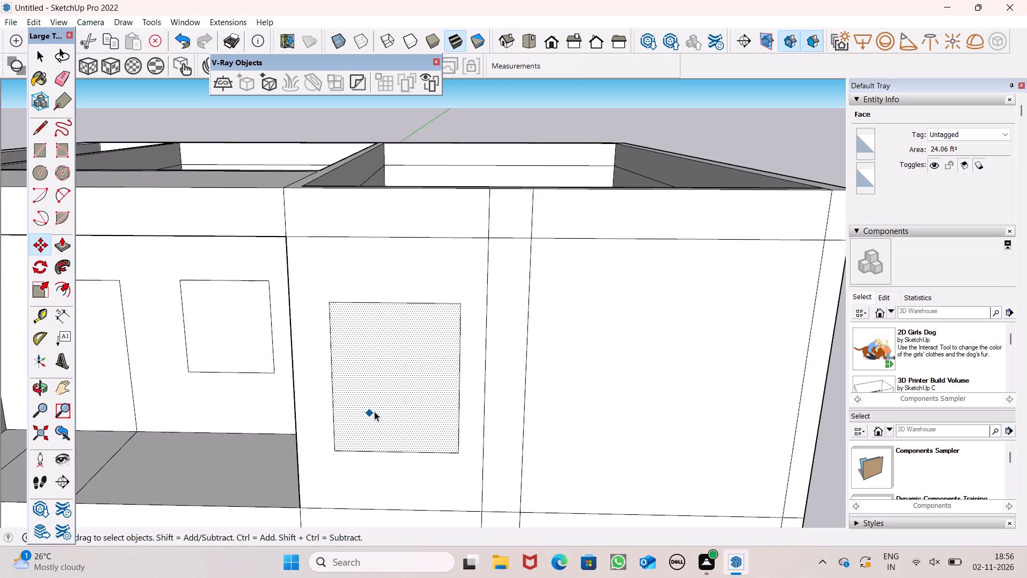
pyautogui.press('m')
pyautogui.press('Return')
pyautogui.moveTo(375, 410); pyautogui.dragTo(370, 410)
pyautogui.scroll(-4, 366, 407)
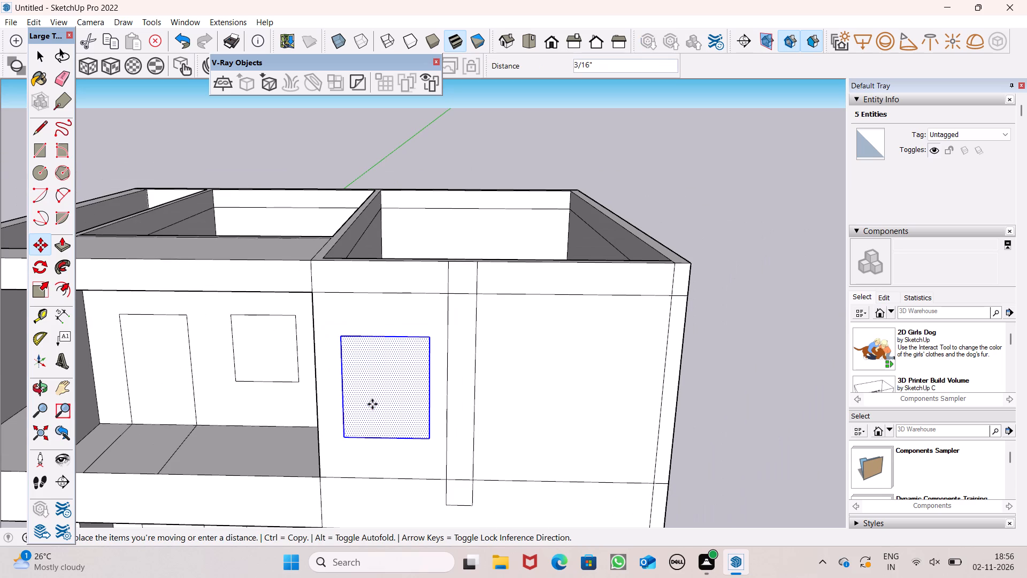
pyautogui.click(372, 404)
pyautogui.press('space')
pyautogui.click(420, 145)
pyautogui.scroll(-2, 414, 155)
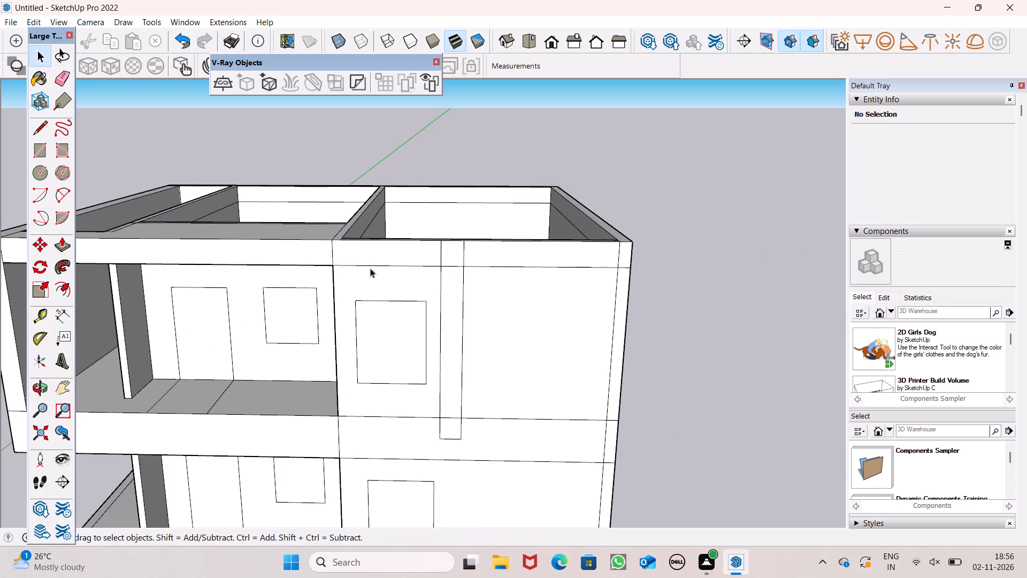
# Erase the top segment of the strip's window-side edge and the horizontal seam segment crossing the strip, joining it to the roof-level band.
pyautogui.click(58, 87)
pyautogui.scroll(5, 427, 269)
pyautogui.moveTo(424, 250); pyautogui.dragTo(460, 265)
pyautogui.scroll(-7, 482, 143)
pyautogui.scroll(1, 440, 341)
pyautogui.scroll(-3, 600, 275)
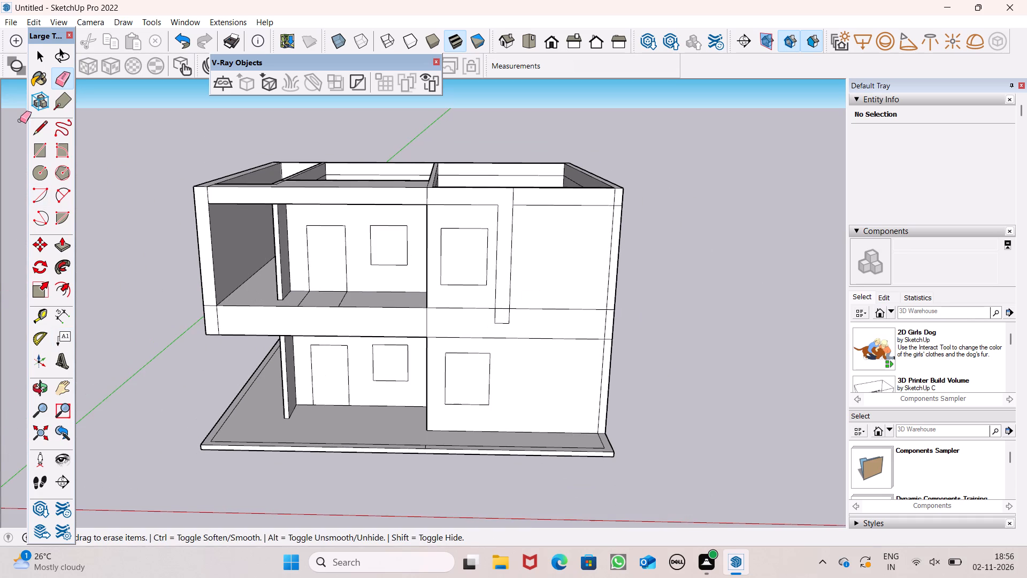
# Draw a horizontal line about 28' 6 3/4" long from the strip's bottom corner across the floor slab's front face to its outer end.
pyautogui.click(35, 131)
pyautogui.moveTo(181, 325); pyautogui.dragTo(180, 294, button='middle')
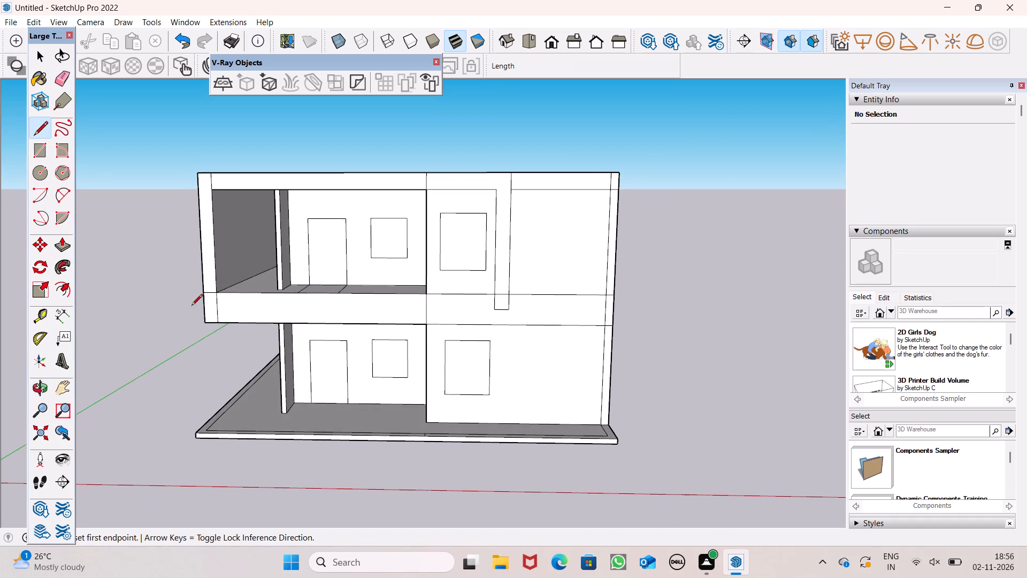
pyautogui.scroll(2, 196, 309)
pyautogui.scroll(1, 323, 362)
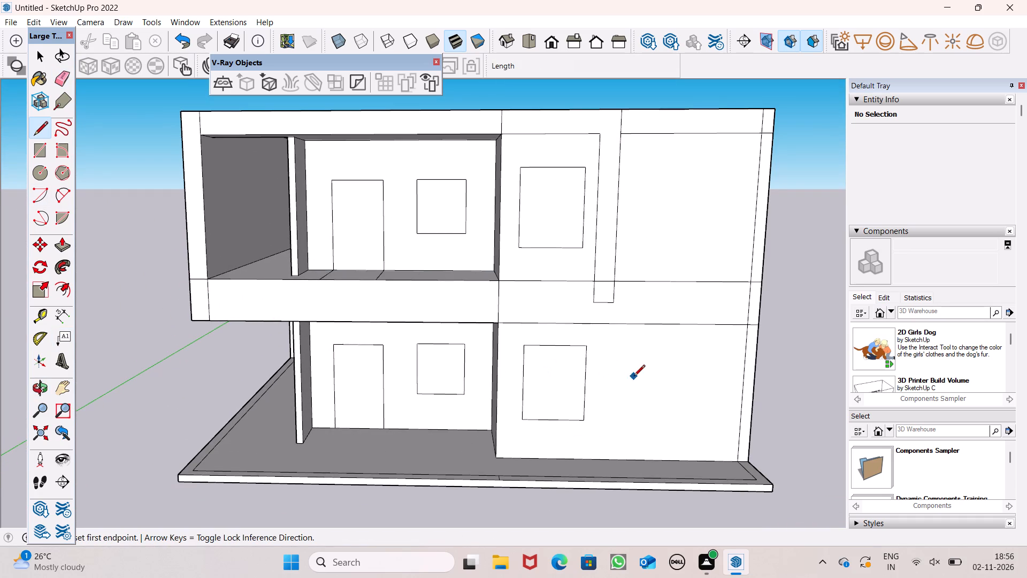
pyautogui.click(590, 297)
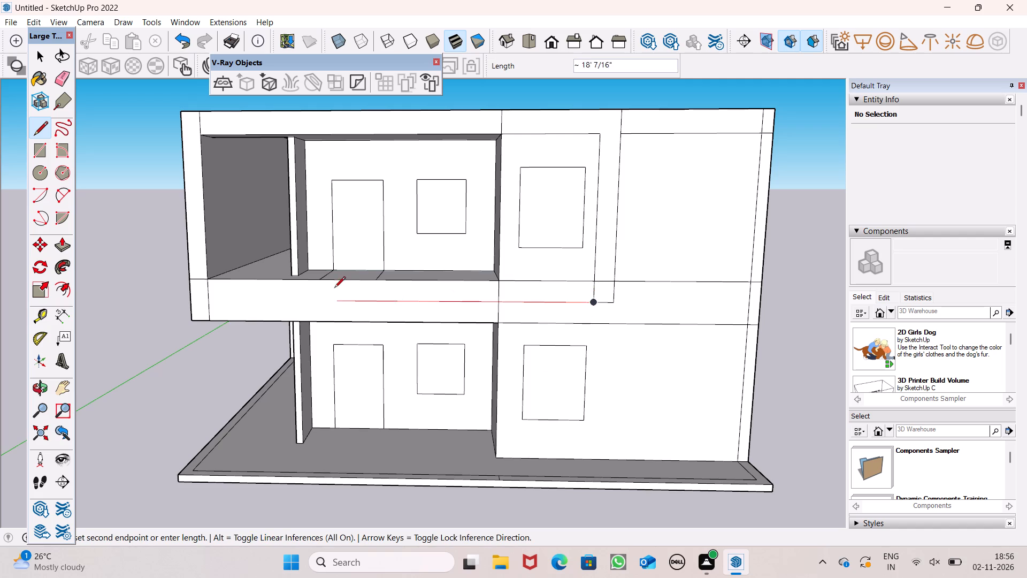
pyautogui.click(190, 295)
# Erase the horizontal and vertical seam segments crossing the front band at the balcony's lower outer corner.
pyautogui.click(59, 78)
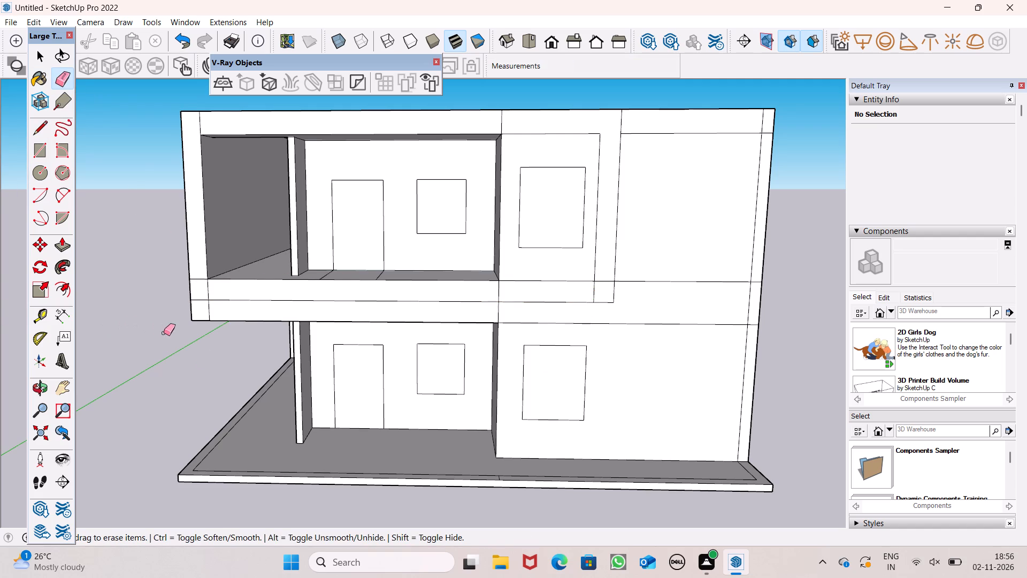
pyautogui.scroll(-1, 164, 333)
pyautogui.moveTo(194, 398); pyautogui.dragTo(232, 393, button='middle')
pyautogui.scroll(5, 231, 386)
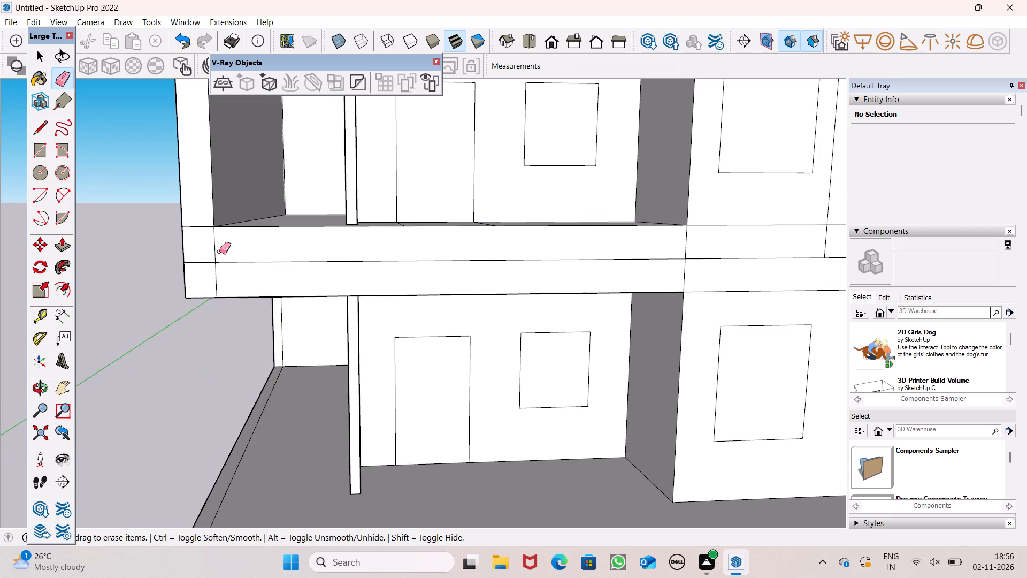
pyautogui.scroll(5, 214, 247)
pyautogui.moveTo(191, 215); pyautogui.dragTo(229, 246)
pyautogui.scroll(-2, 222, 249)
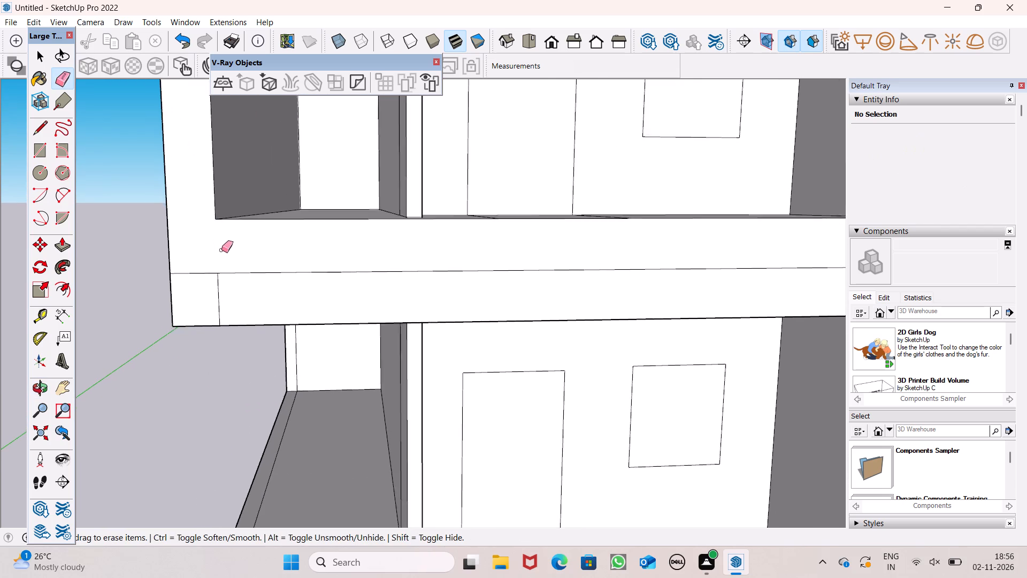
# Erase the short vertical seam segment crossing the band at the balcony's upper outer corner.
pyautogui.scroll(-3, 221, 250)
pyautogui.scroll(-3, 245, 290)
pyautogui.moveTo(248, 300); pyautogui.dragTo(228, 394, button='middle')
pyautogui.scroll(1, 227, 394)
pyautogui.scroll(-1, 225, 393)
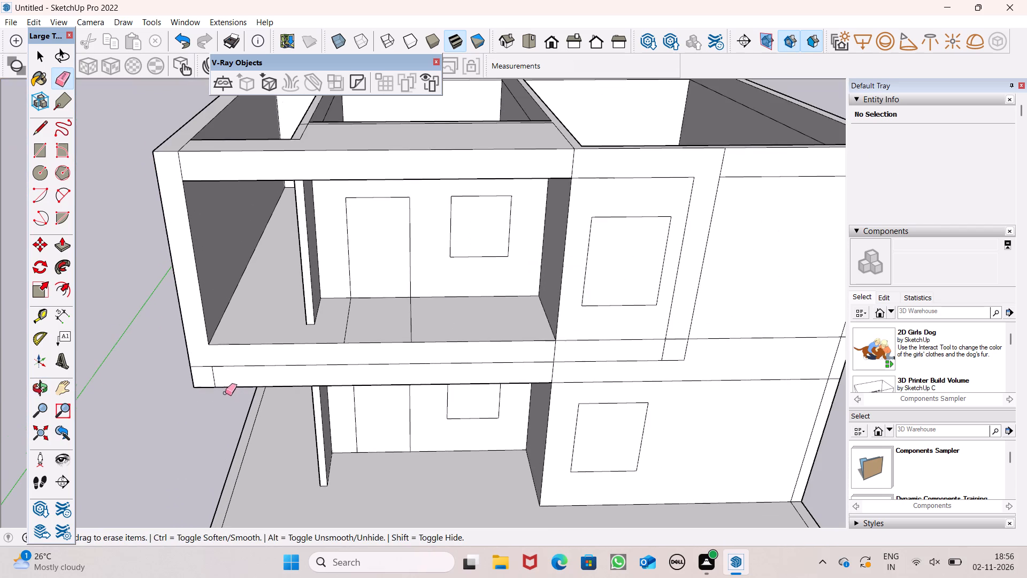
pyautogui.scroll(-1, 225, 393)
pyautogui.scroll(3, 177, 206)
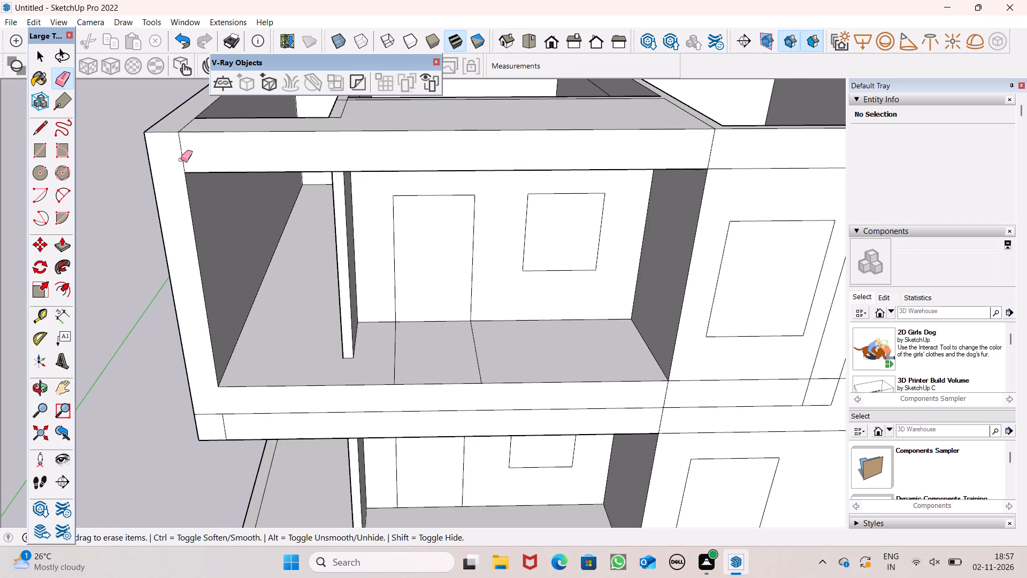
pyautogui.scroll(-3, 179, 201)
pyautogui.moveTo(175, 172); pyautogui.dragTo(182, 171)
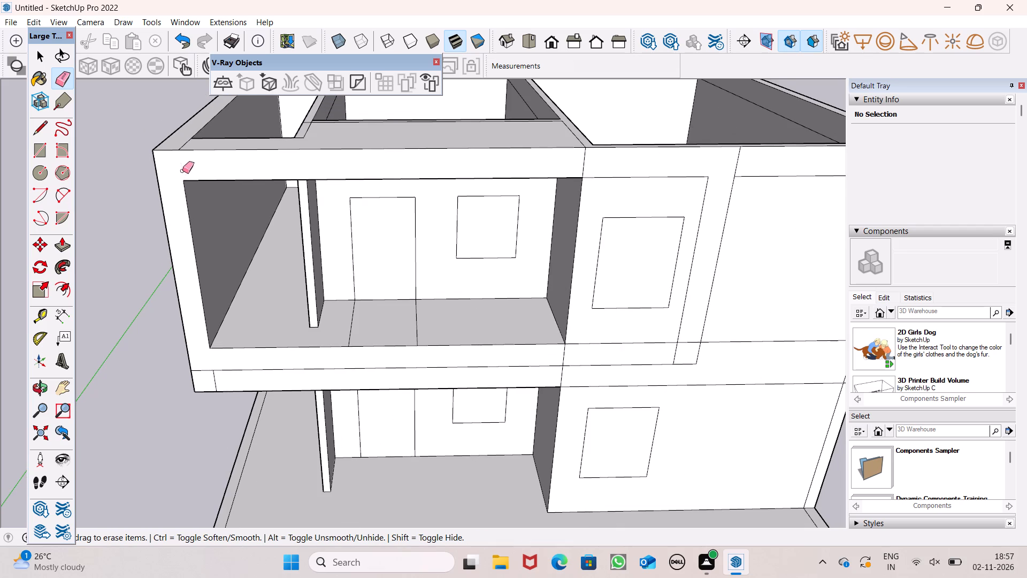
# Erase the seam across the roof-level band beside the balcony and the overlapping segments at the vertical strip's base.
pyautogui.scroll(-4, 188, 203)
pyautogui.scroll(4, 418, 203)
pyautogui.moveTo(477, 173); pyautogui.dragTo(486, 170)
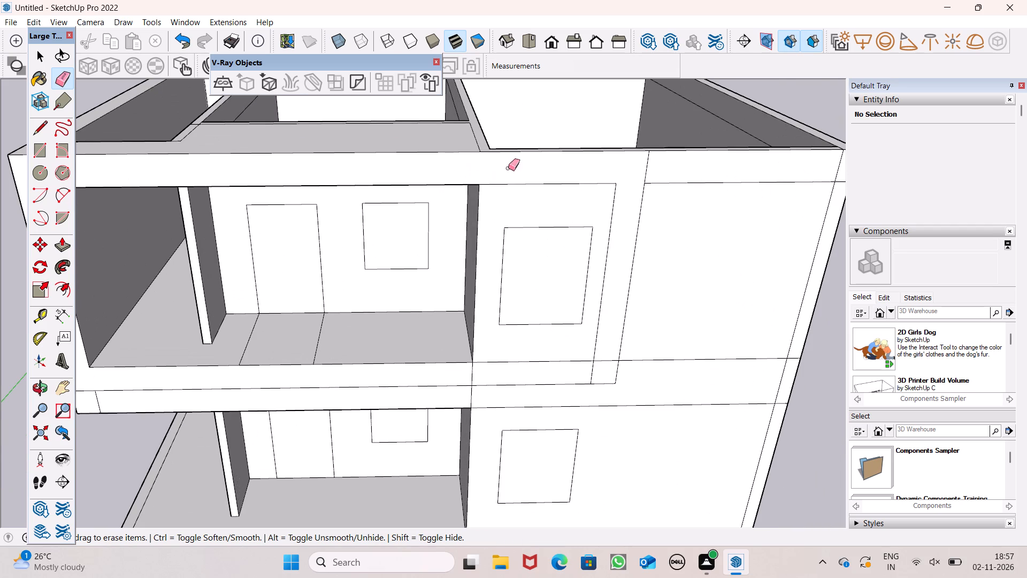
pyautogui.moveTo(600, 356); pyautogui.dragTo(603, 368)
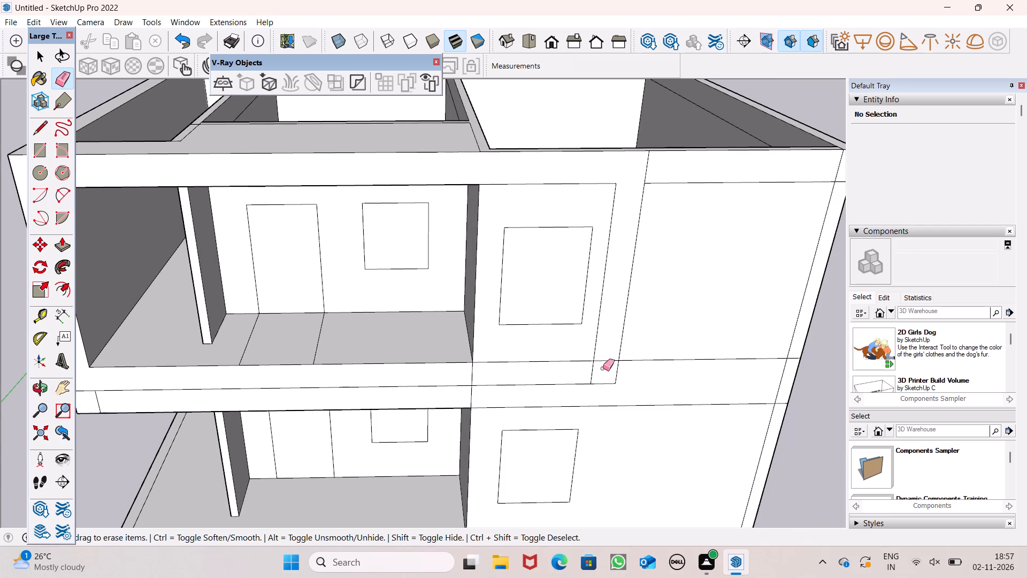
pyautogui.moveTo(603, 368); pyautogui.dragTo(588, 375)
pyautogui.scroll(-4, 470, 381)
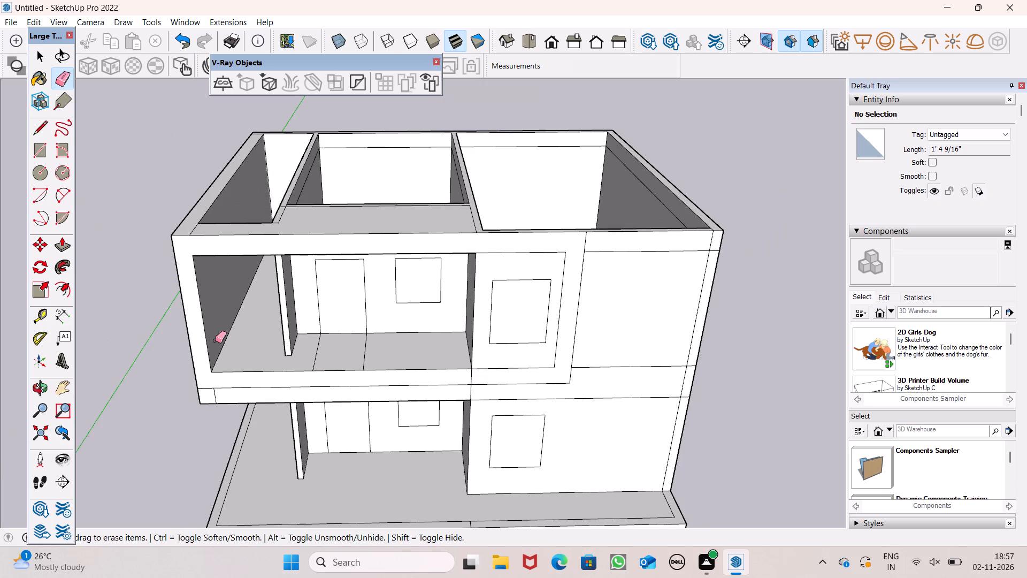
# Push/Pull the continuous front band outward about 11 15/16" from the facade.
pyautogui.click(64, 247)
pyautogui.scroll(3, 193, 272)
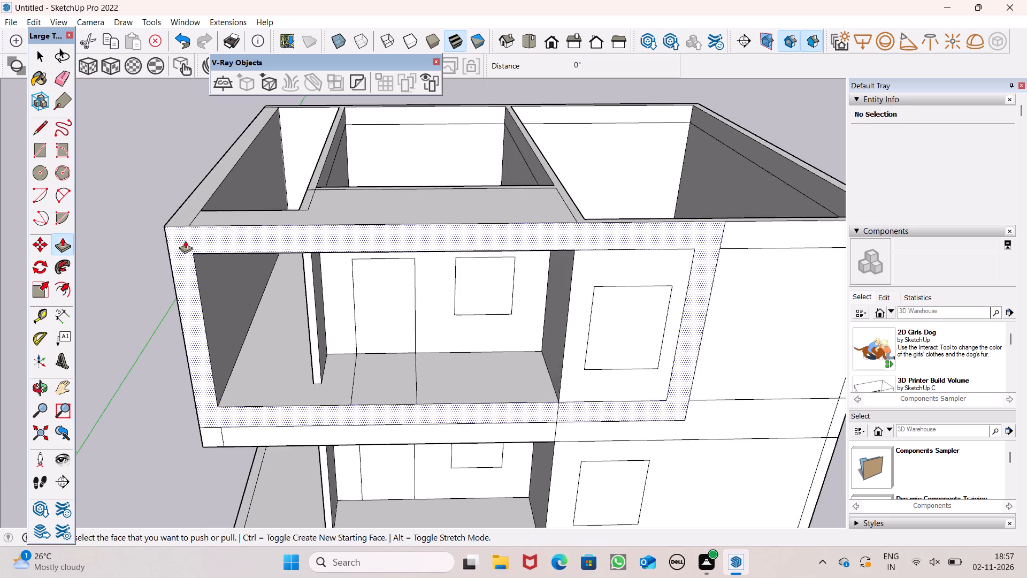
pyautogui.scroll(1, 185, 240)
pyautogui.moveTo(185, 240); pyautogui.dragTo(180, 249)
pyautogui.scroll(-2, 175, 246)
pyautogui.moveTo(187, 324); pyautogui.dragTo(183, 126, button='middle')
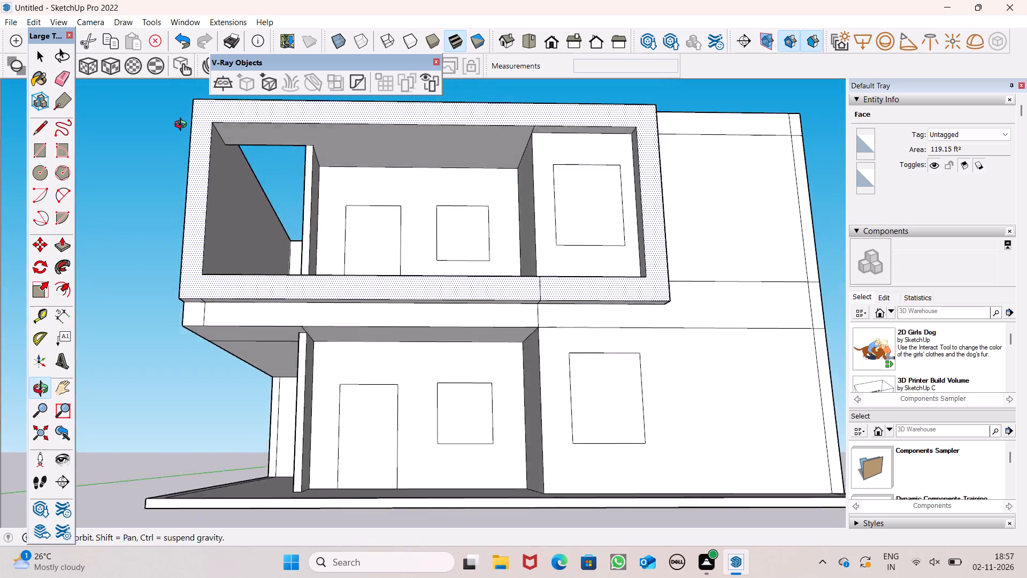
pyautogui.moveTo(183, 126); pyautogui.dragTo(168, 107, button='middle')
# Erase the short seam crossing the projecting band's underside near its outer balcony end.
pyautogui.click(66, 82)
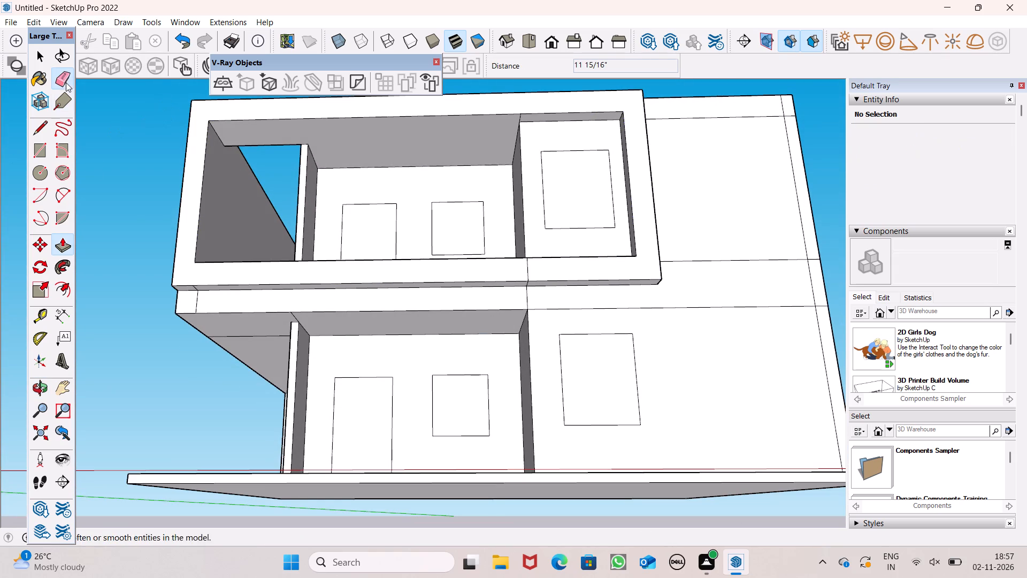
pyautogui.scroll(14, 191, 272)
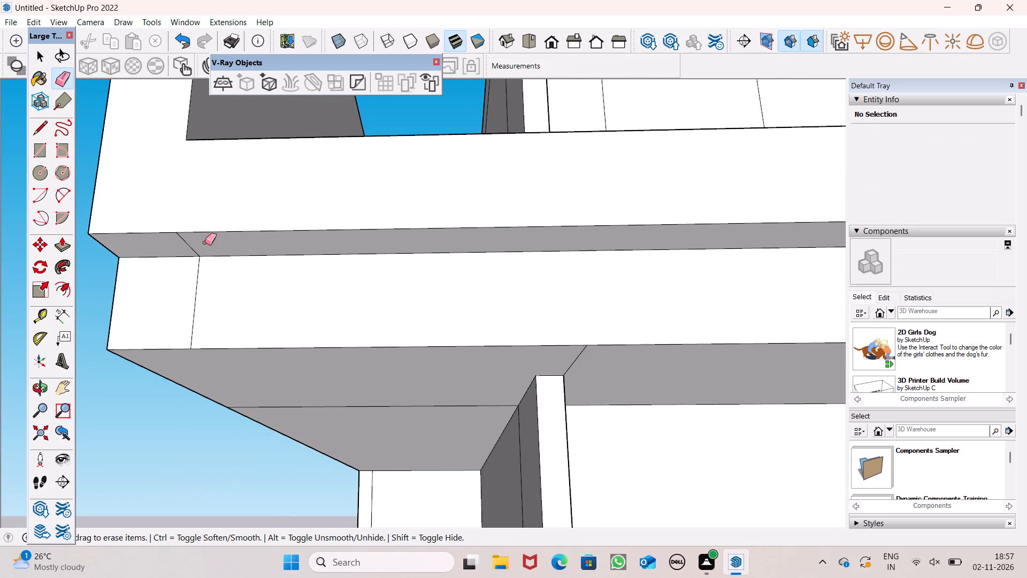
pyautogui.scroll(5, 205, 242)
pyautogui.moveTo(197, 241); pyautogui.dragTo(175, 255)
pyautogui.scroll(-10, 187, 236)
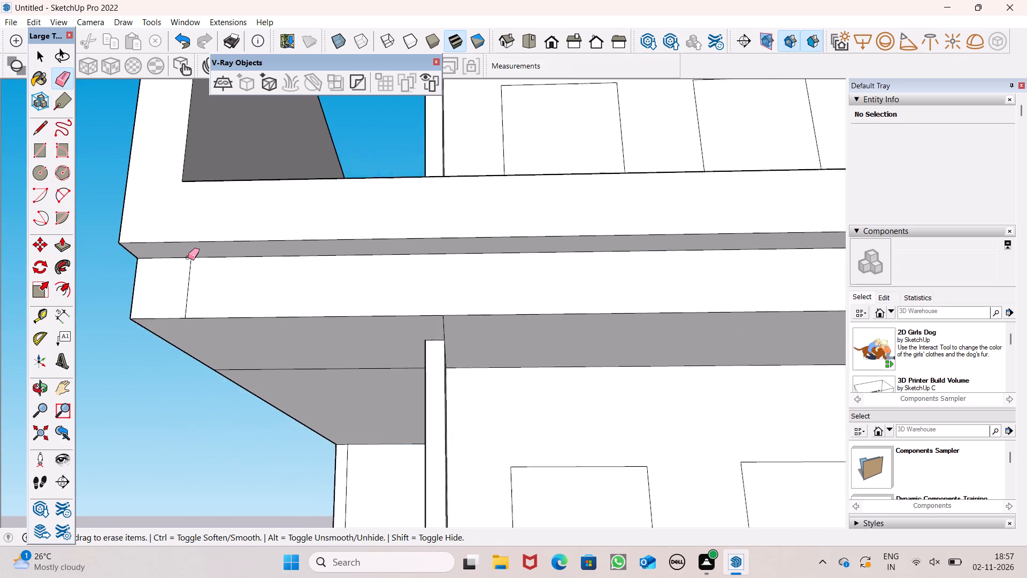
# Erase the seams crossing the slab face, band face and band underside in line with the balcony's inner side wall.
pyautogui.scroll(-5, 188, 257)
pyautogui.moveTo(220, 265); pyautogui.dragTo(227, 298, button='middle')
pyautogui.scroll(-4, 195, 227)
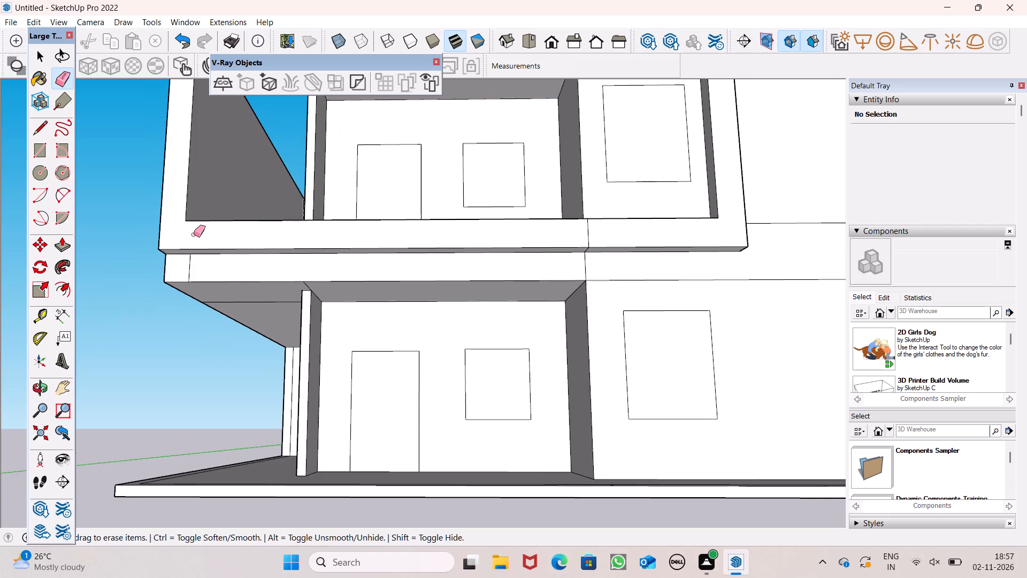
pyautogui.scroll(-2, 194, 234)
pyautogui.scroll(7, 527, 254)
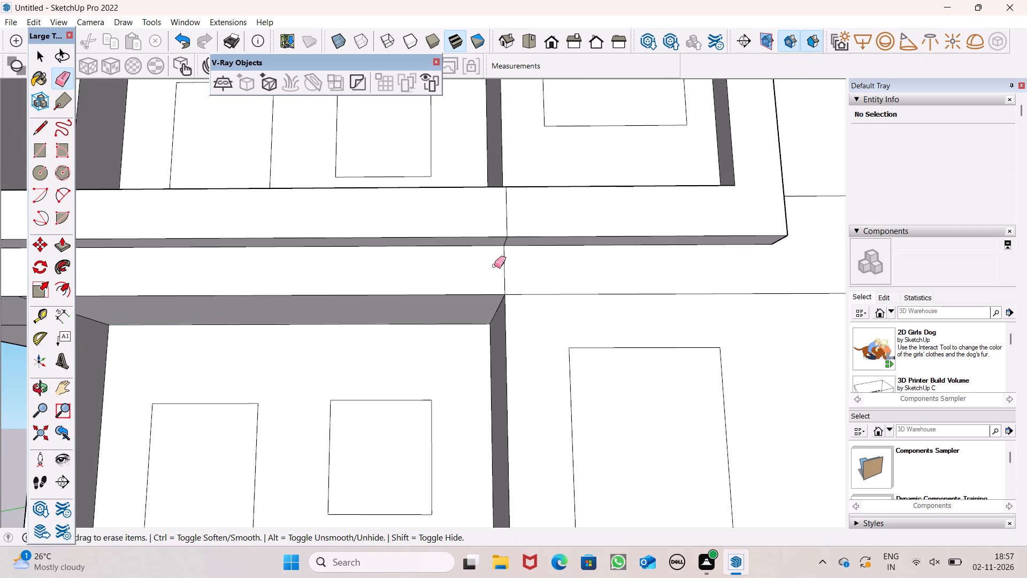
pyautogui.scroll(6, 526, 261)
pyautogui.moveTo(497, 272); pyautogui.dragTo(479, 277)
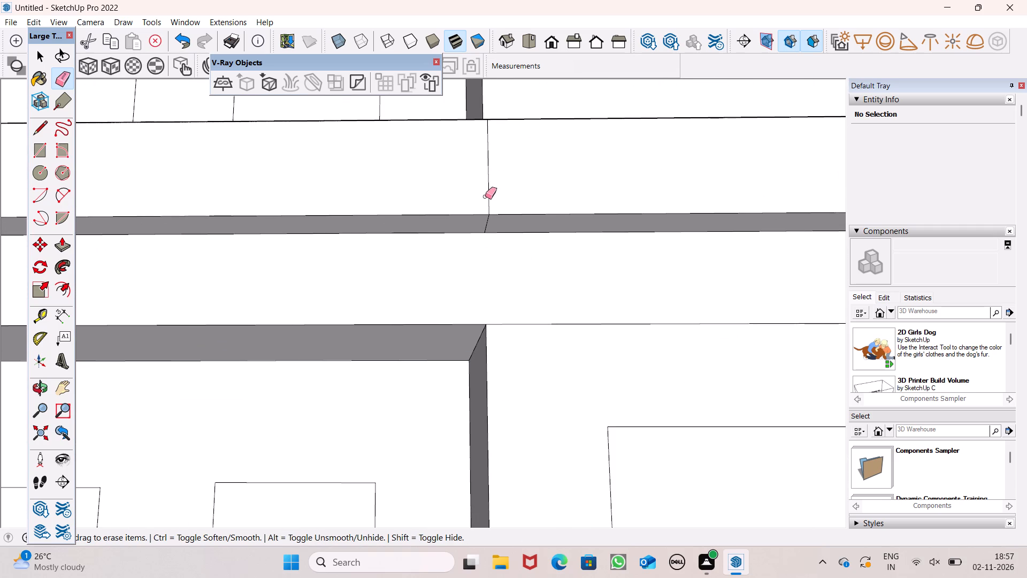
pyautogui.scroll(4, 493, 182)
pyautogui.moveTo(494, 186); pyautogui.dragTo(487, 194)
pyautogui.moveTo(486, 240); pyautogui.dragTo(486, 217, button='middle')
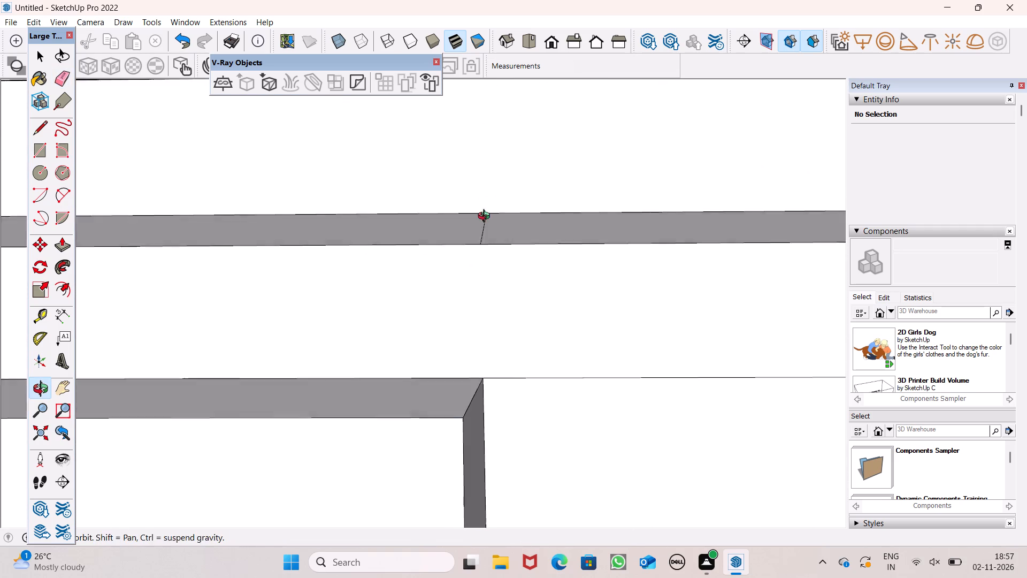
pyautogui.moveTo(486, 217); pyautogui.dragTo(486, 201, button='middle')
pyautogui.scroll(1, 486, 200)
pyautogui.moveTo(486, 200); pyautogui.dragTo(481, 203)
# Move the vertical edge near the slab face's outer end about 5' 6" inward, toward the ground-floor partition wall's front end.
pyautogui.scroll(-7, 485, 216)
pyautogui.scroll(-12, 535, 184)
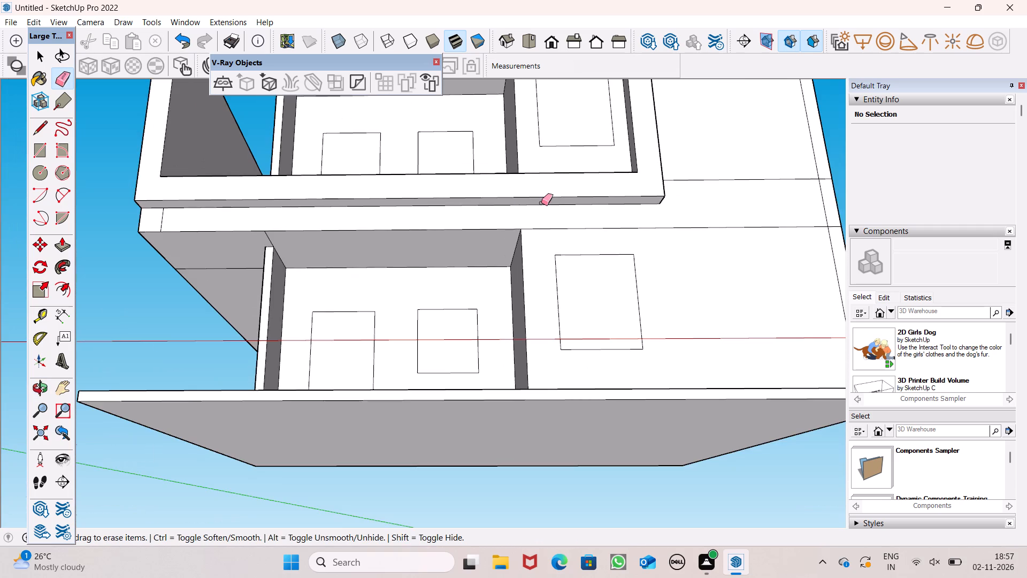
pyautogui.scroll(-2, 540, 206)
pyautogui.scroll(4, 294, 210)
pyautogui.scroll(2, 185, 230)
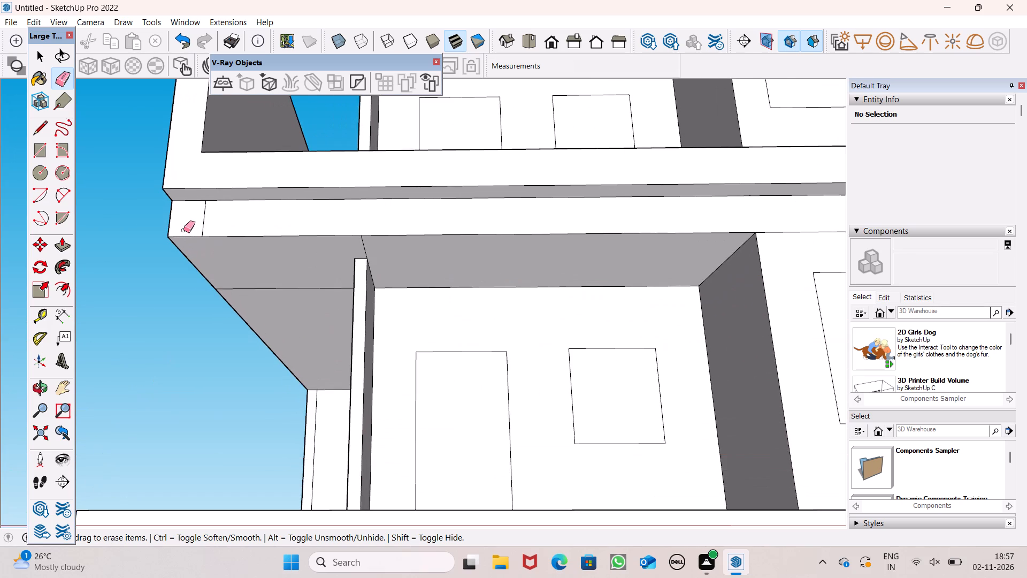
pyautogui.scroll(3, 183, 230)
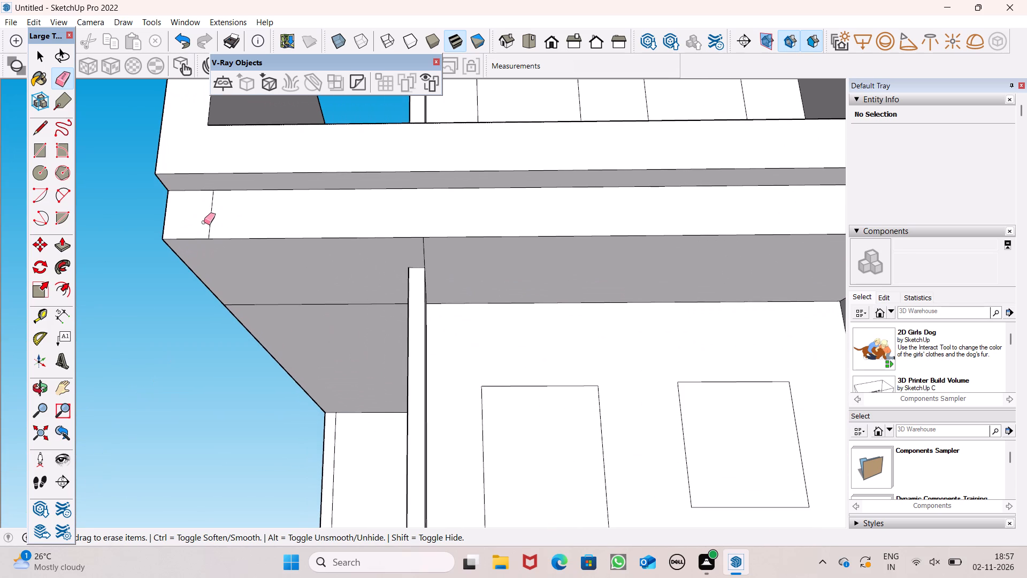
pyautogui.press('space')
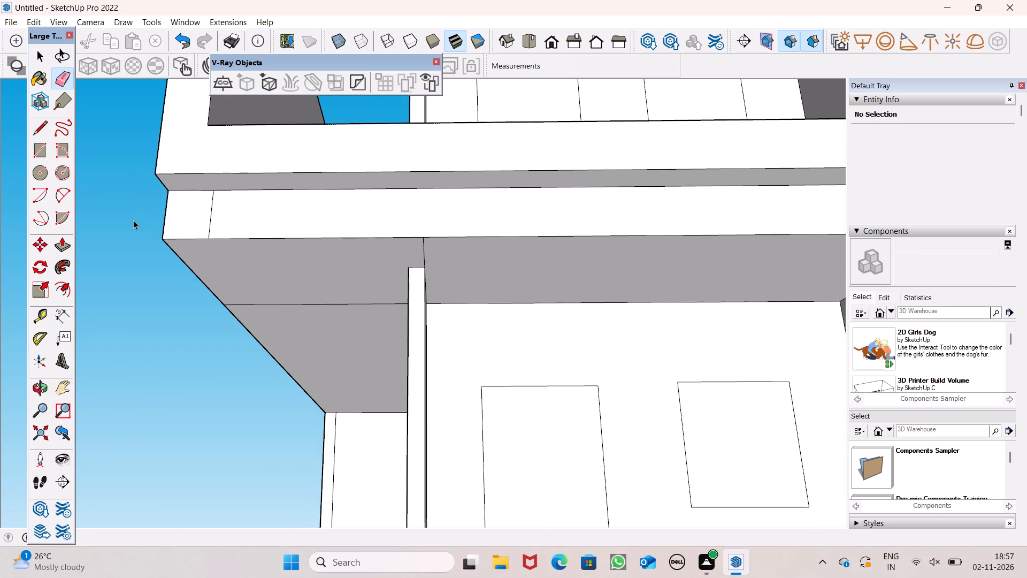
pyautogui.scroll(1, 137, 217)
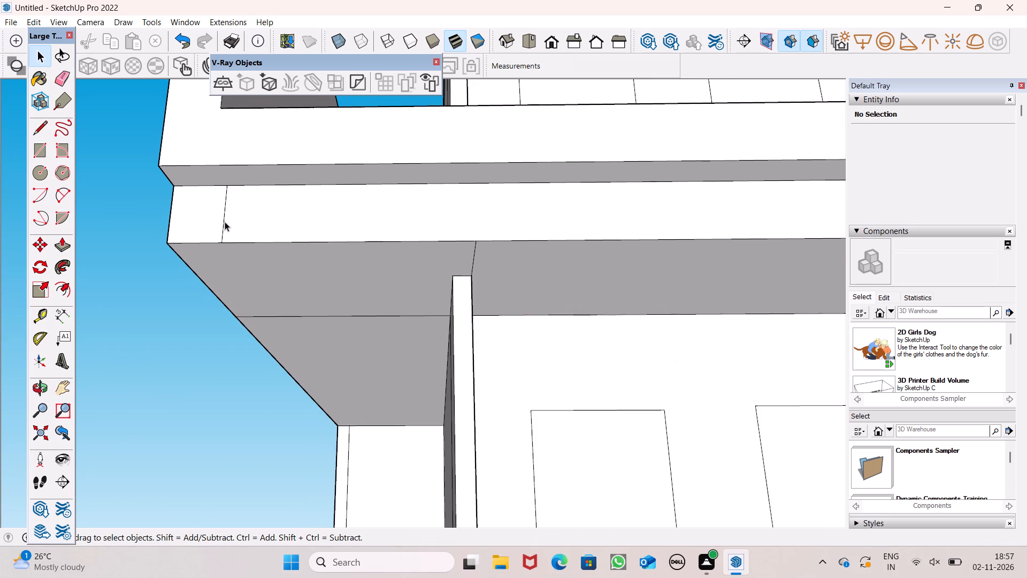
pyautogui.click(225, 221)
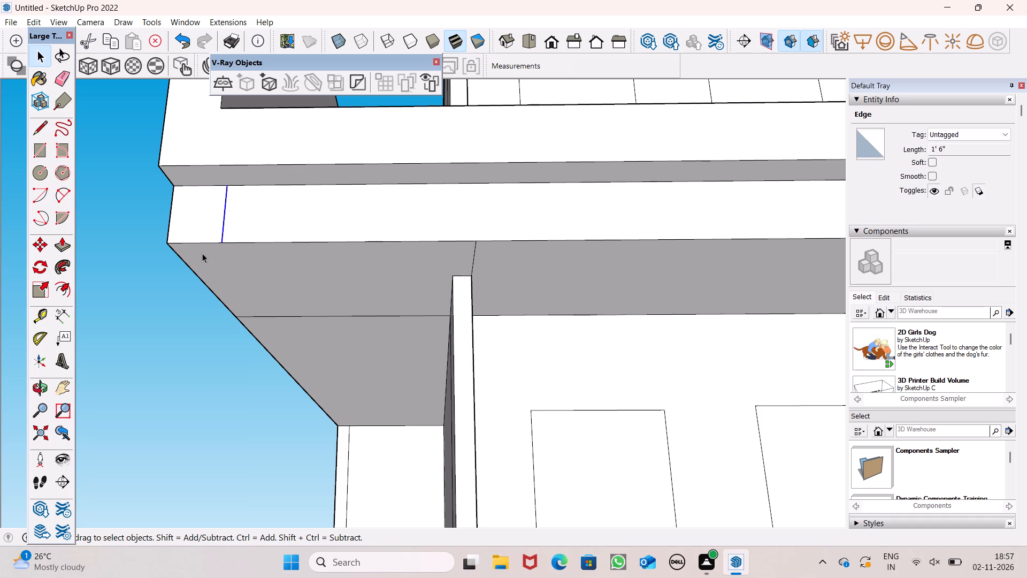
pyautogui.press('m')
pyautogui.press('Return')
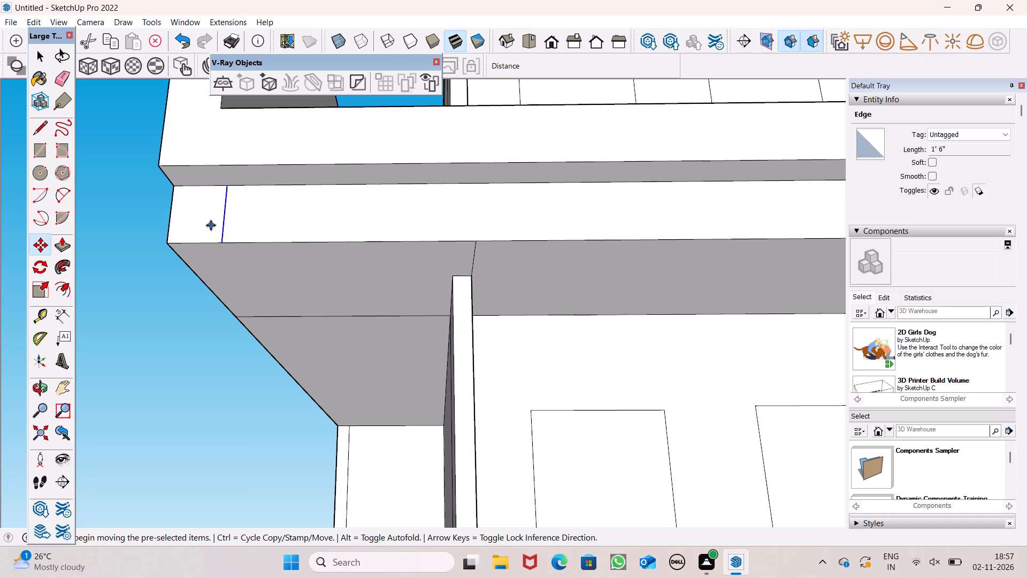
pyautogui.moveTo(225, 220); pyautogui.dragTo(284, 229)
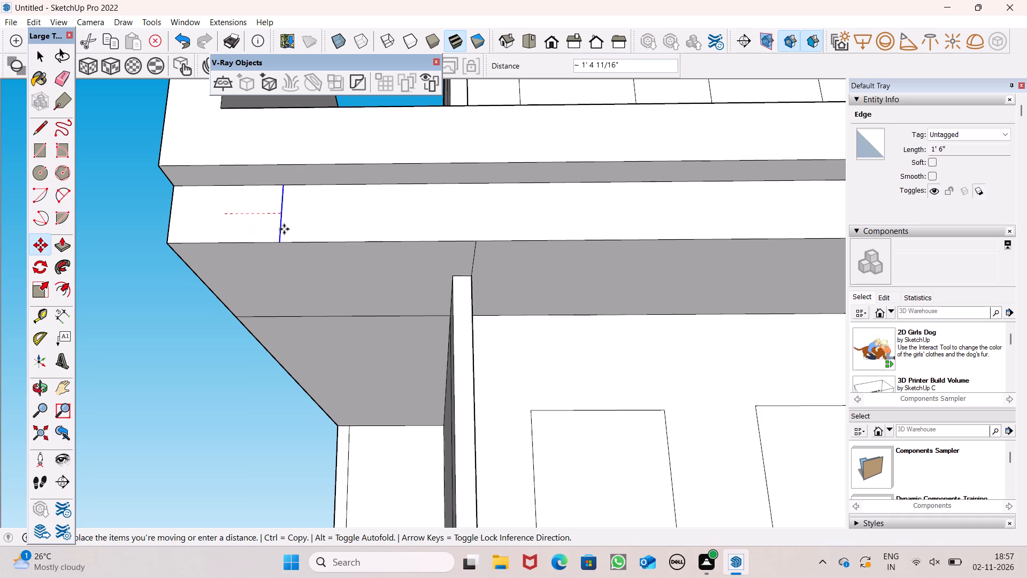
pyautogui.moveTo(284, 229); pyautogui.dragTo(402, 240)
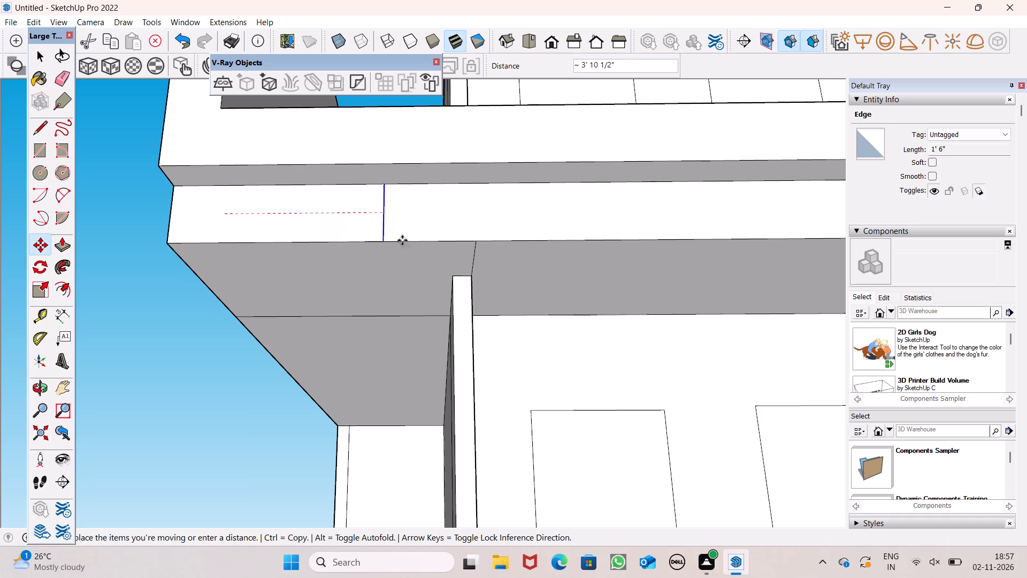
pyautogui.moveTo(402, 240); pyautogui.dragTo(454, 240)
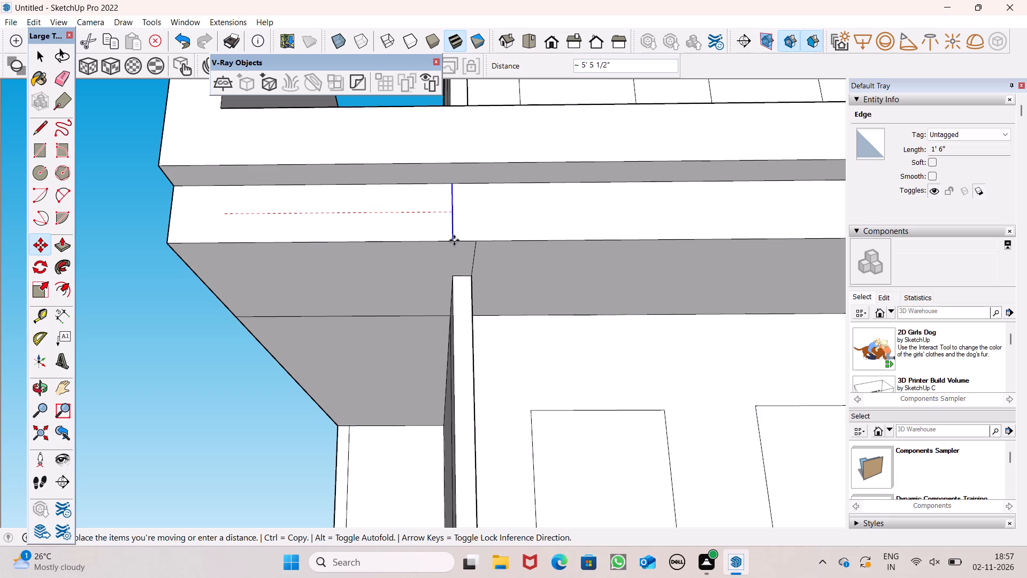
pyautogui.moveTo(454, 240); pyautogui.dragTo(456, 240)
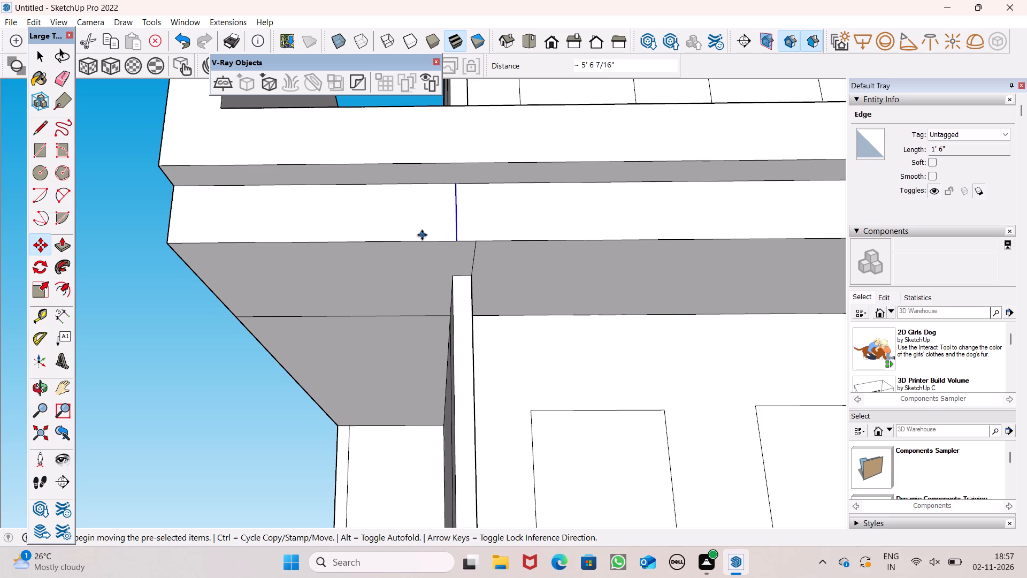
pyautogui.scroll(-1, 422, 235)
pyautogui.press('space')
pyautogui.click(166, 231)
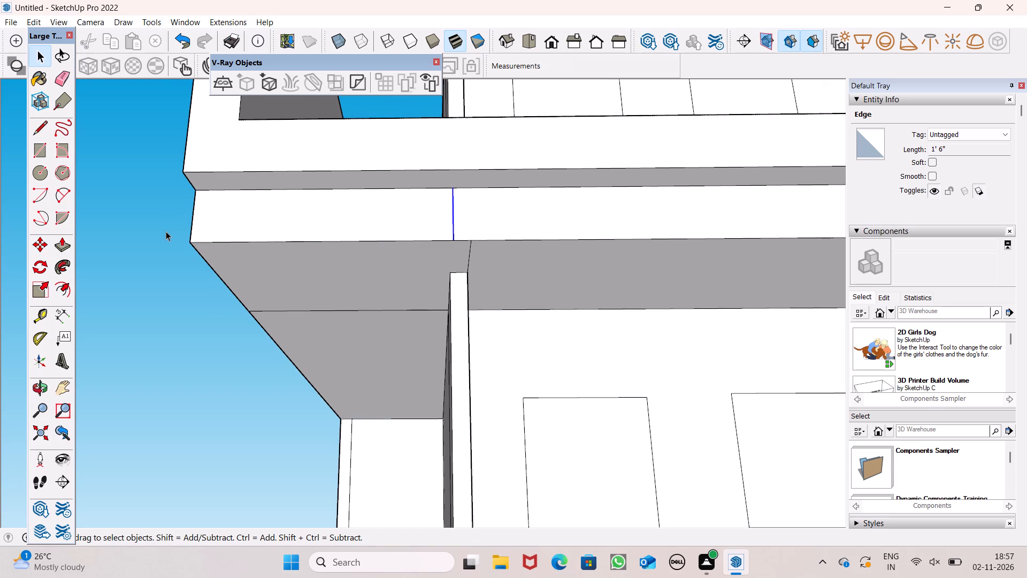
# Examine the front facade with its projecting band and the slab face beneath it.
pyautogui.moveTo(238, 293); pyautogui.dragTo(228, 392, button='middle')
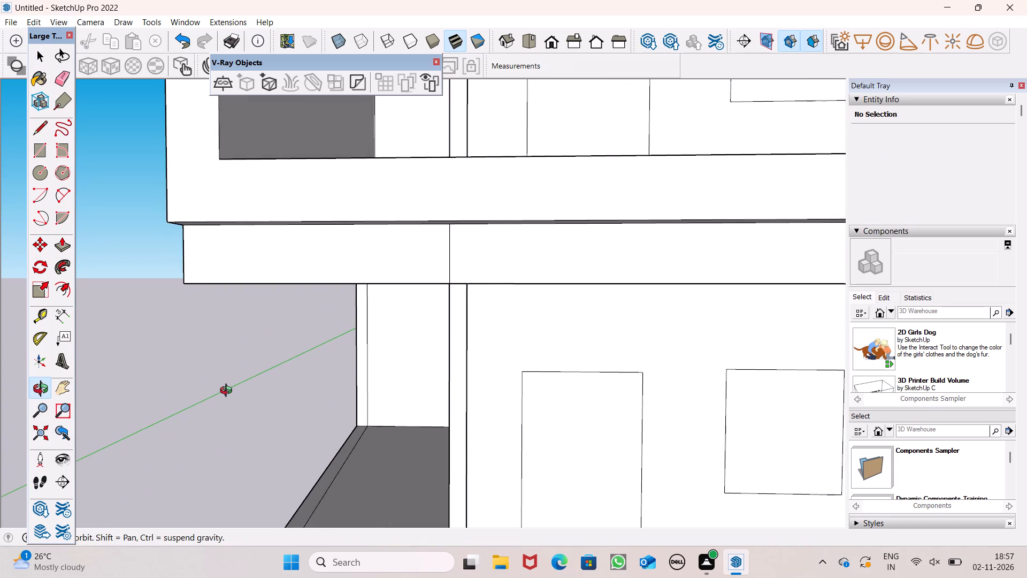
pyautogui.moveTo(228, 392); pyautogui.dragTo(227, 387, button='middle')
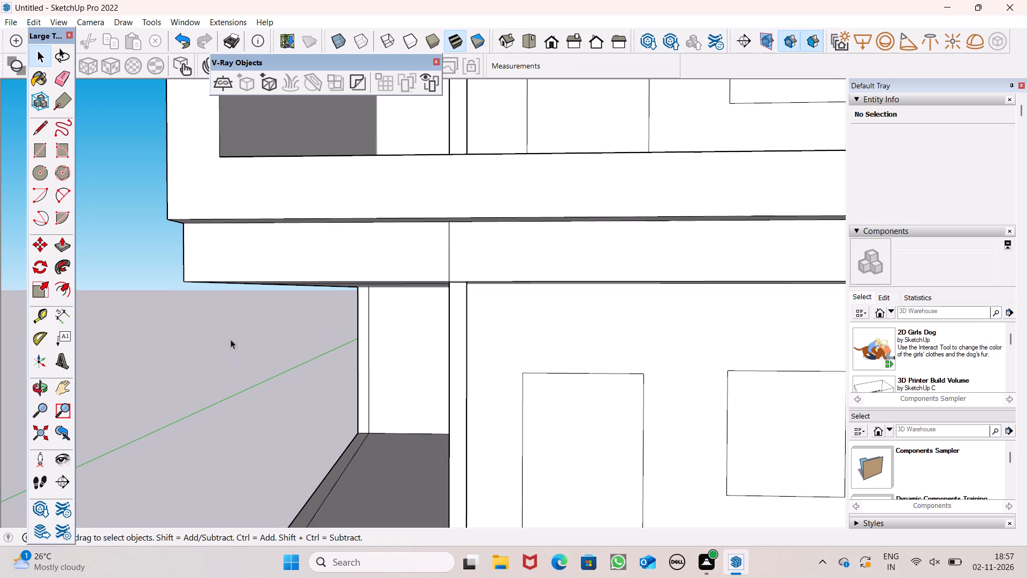
pyautogui.scroll(-4, 196, 303)
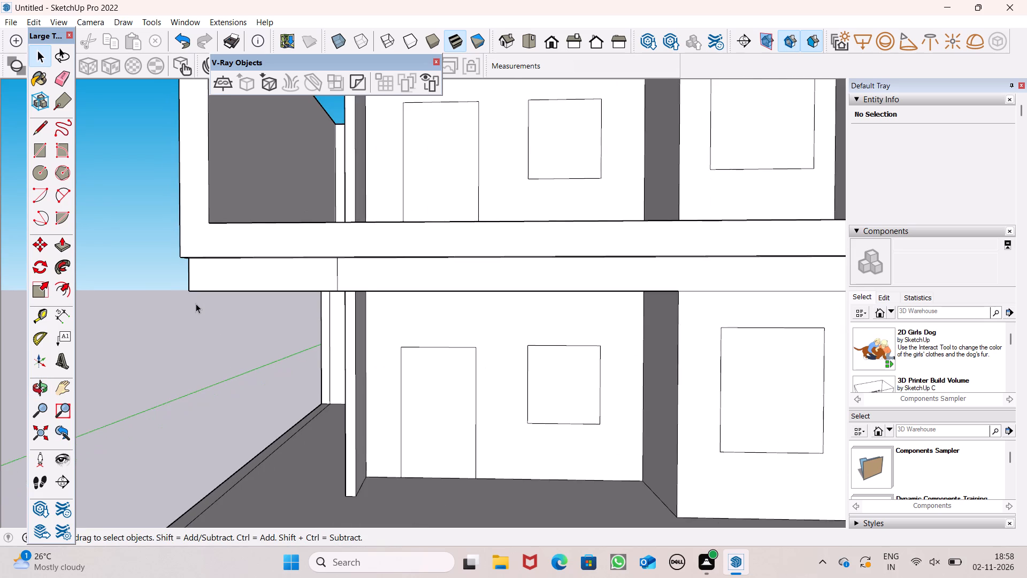
pyautogui.scroll(-8, 196, 303)
pyautogui.moveTo(225, 308); pyautogui.dragTo(231, 357, button='middle')
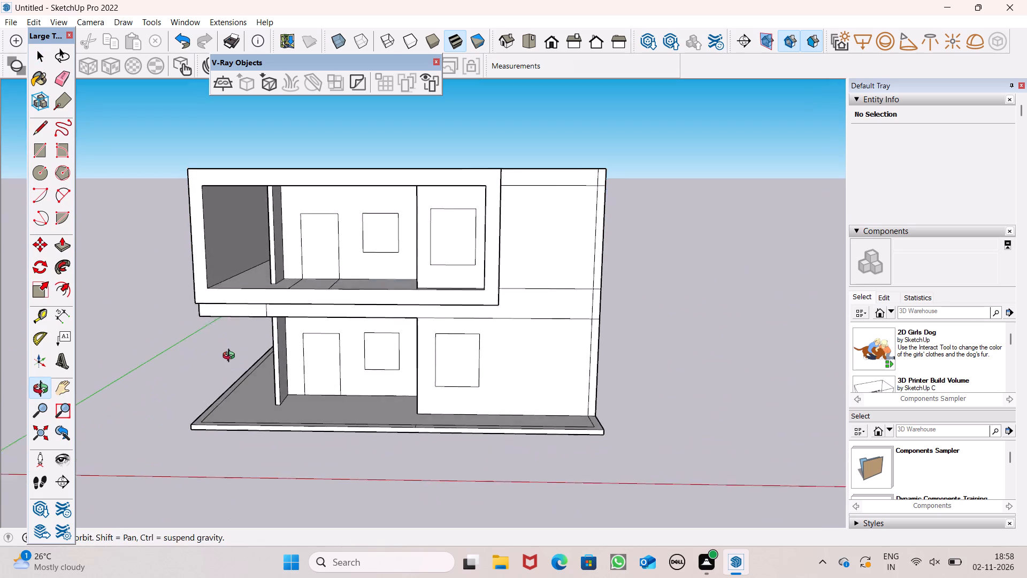
pyautogui.moveTo(231, 357); pyautogui.dragTo(229, 357, button='middle')
pyautogui.scroll(-2, 156, 313)
pyautogui.scroll(4, 482, 229)
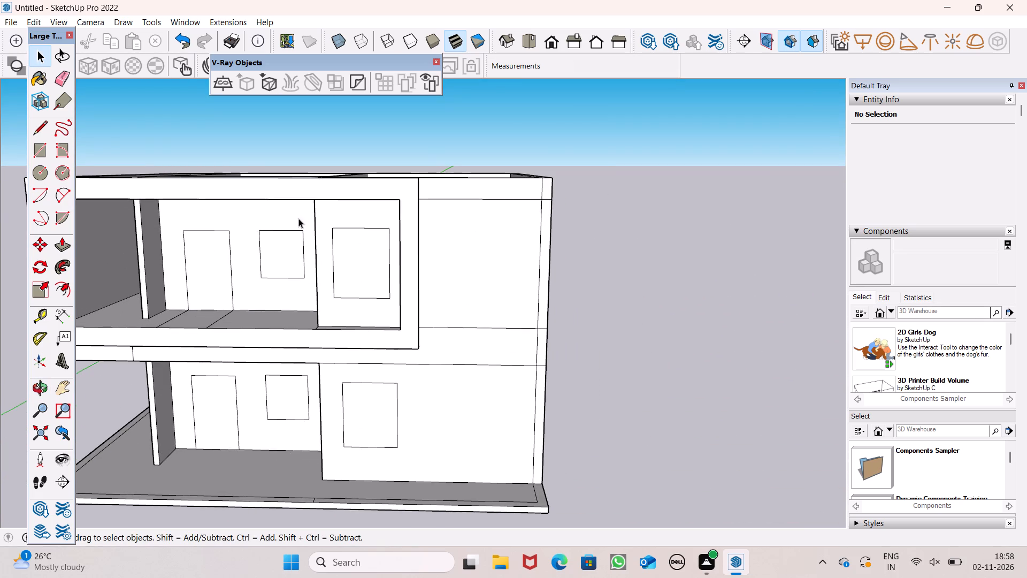
# Erase the short horizontal seams crossing the outer side wall's narrow front end face at roof and slab levels.
pyautogui.click(67, 82)
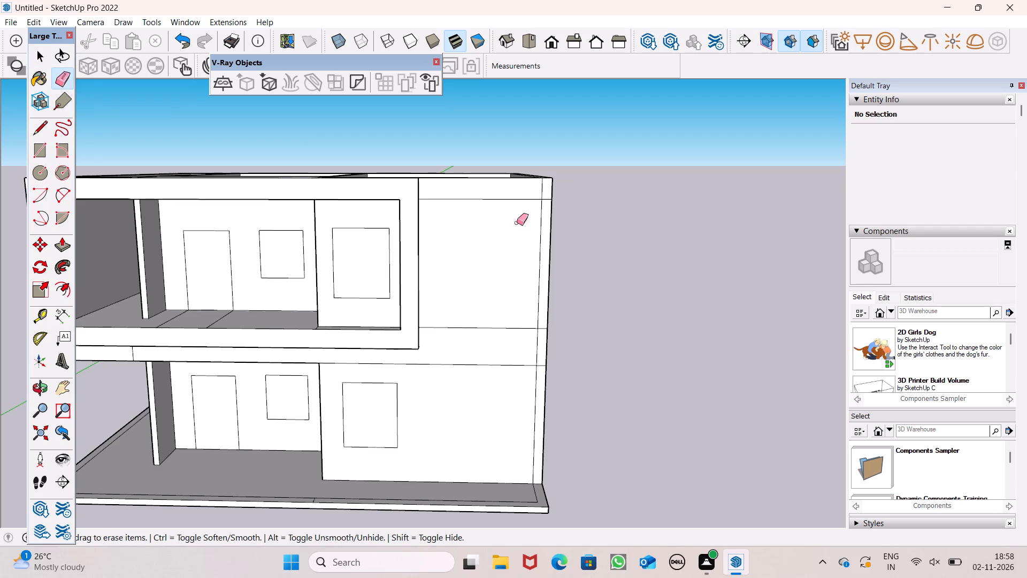
pyautogui.scroll(6, 582, 216)
pyautogui.moveTo(516, 184); pyautogui.dragTo(520, 195)
pyautogui.scroll(-6, 507, 182)
pyautogui.scroll(6, 502, 309)
pyautogui.moveTo(516, 345); pyautogui.dragTo(520, 334)
pyautogui.moveTo(512, 424); pyautogui.dragTo(507, 368)
pyautogui.scroll(-8, 498, 309)
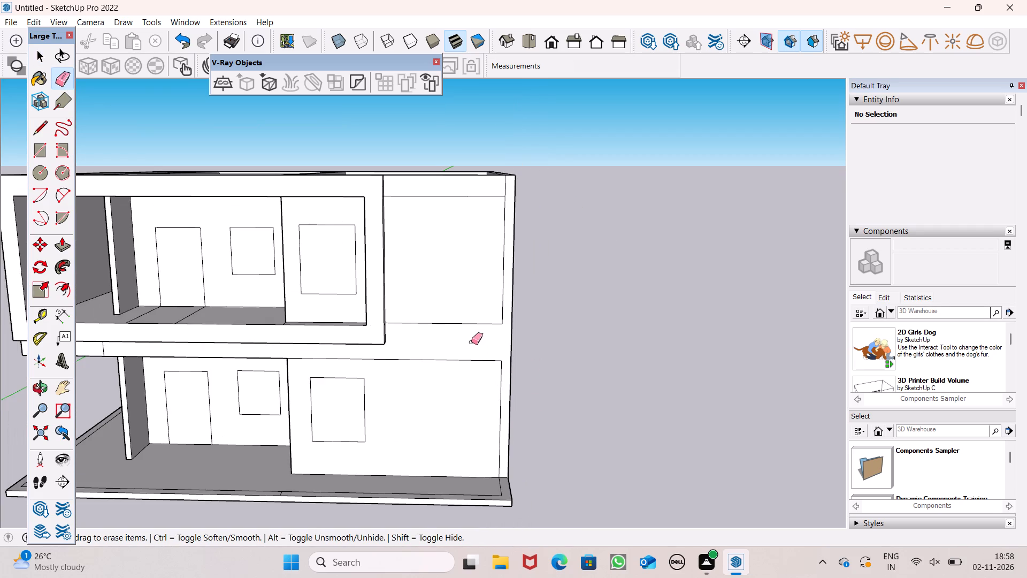
pyautogui.hotkey('ctrl', 'z')
pyautogui.scroll(2, 509, 359)
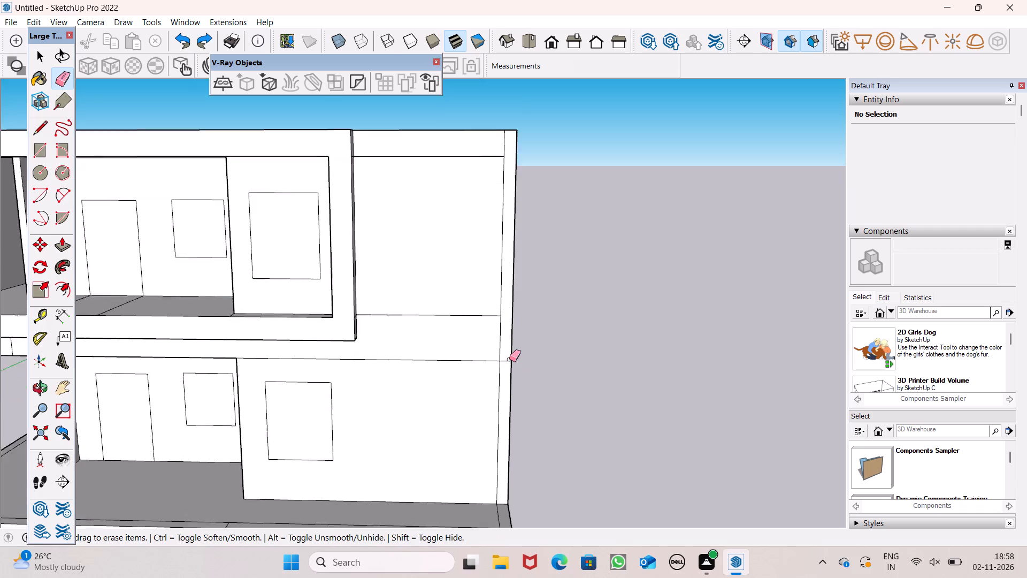
pyautogui.scroll(1, 509, 359)
pyautogui.click(507, 359)
pyautogui.moveTo(505, 359); pyautogui.dragTo(504, 366)
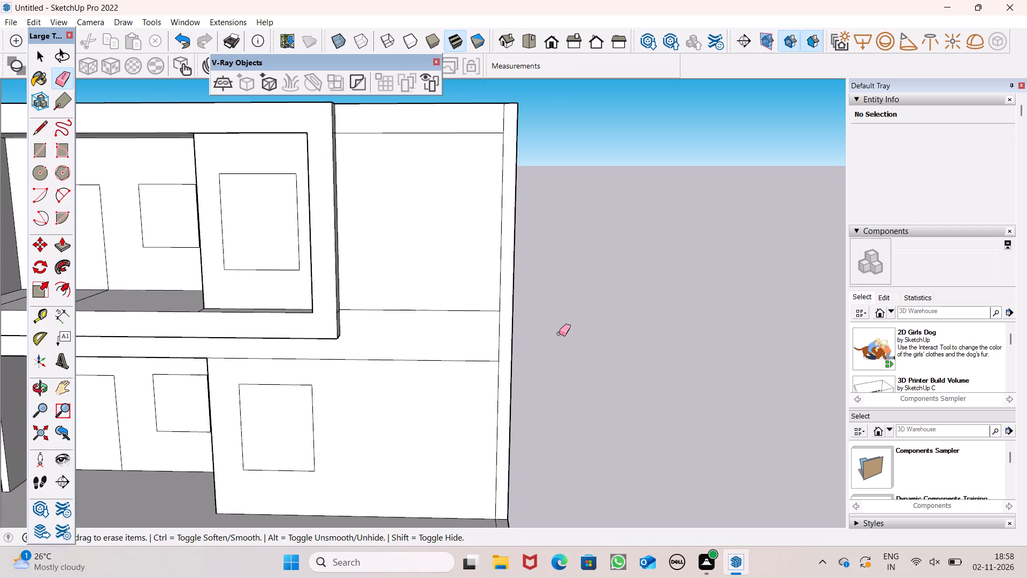
# Push/pull the outer side wall's narrow front end face forward by about 8 15/16".
pyautogui.moveTo(559, 333); pyautogui.dragTo(563, 419, button='middle')
pyautogui.scroll(1, 563, 419)
pyautogui.scroll(-10, 569, 368)
pyautogui.moveTo(615, 362); pyautogui.dragTo(609, 375, button='middle')
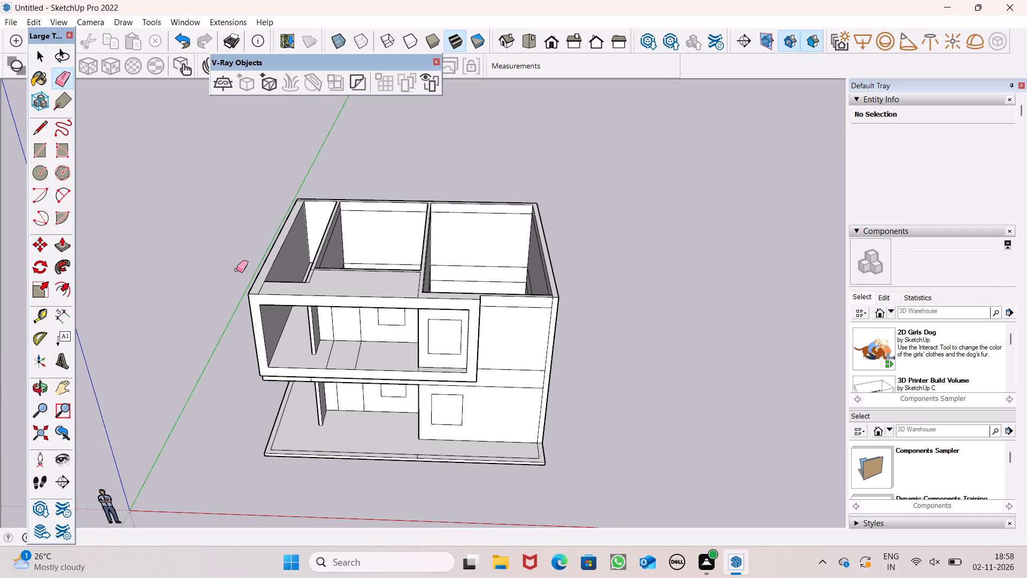
pyautogui.click(65, 250)
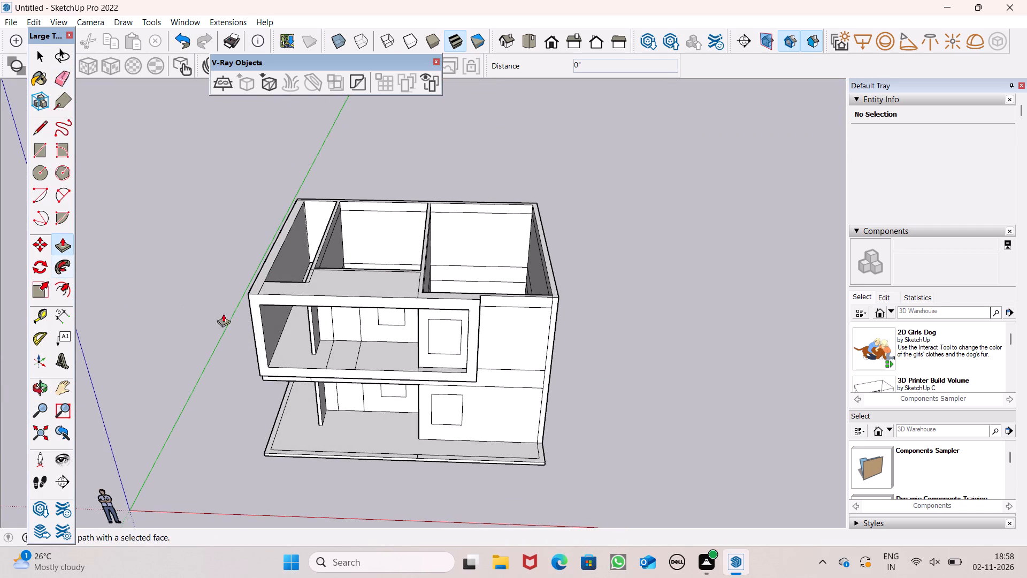
pyautogui.scroll(5, 425, 294)
pyautogui.scroll(-2, 562, 326)
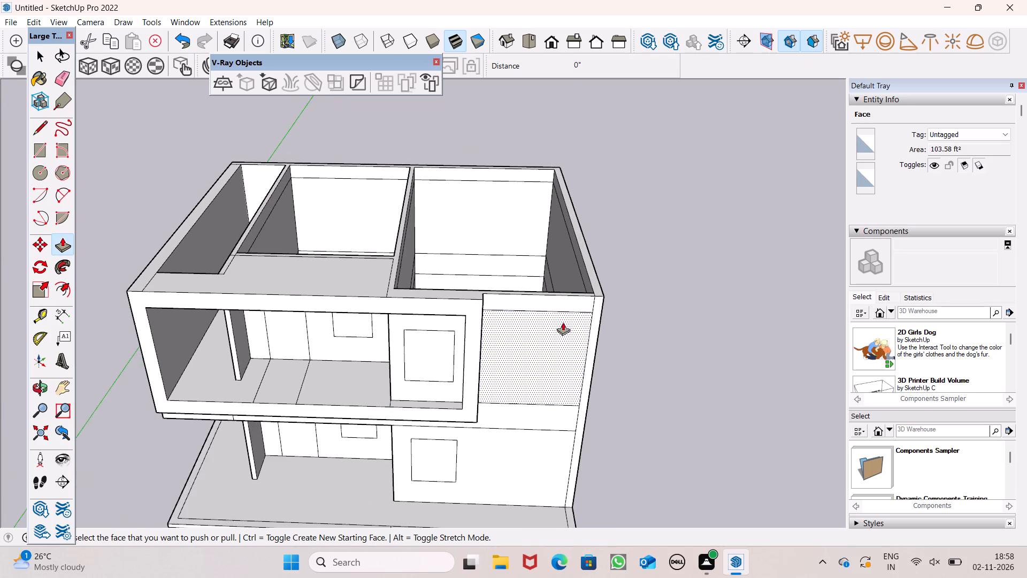
pyautogui.scroll(-1, 669, 333)
pyautogui.scroll(2, 830, 378)
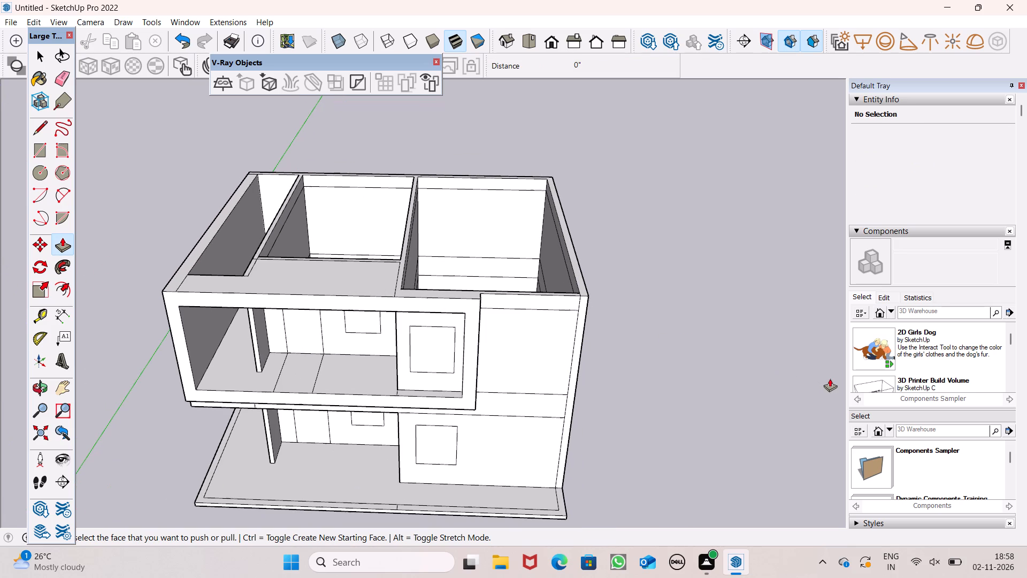
pyautogui.scroll(2, 601, 317)
pyautogui.scroll(4, 552, 290)
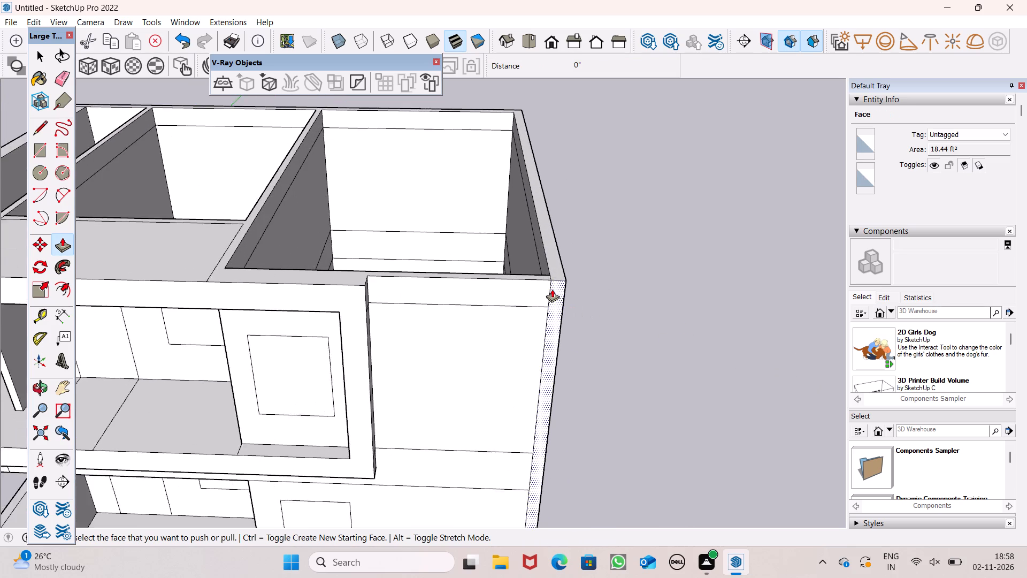
pyautogui.scroll(2, 552, 289)
pyautogui.moveTo(553, 283); pyautogui.dragTo(557, 293)
pyautogui.scroll(-6, 541, 278)
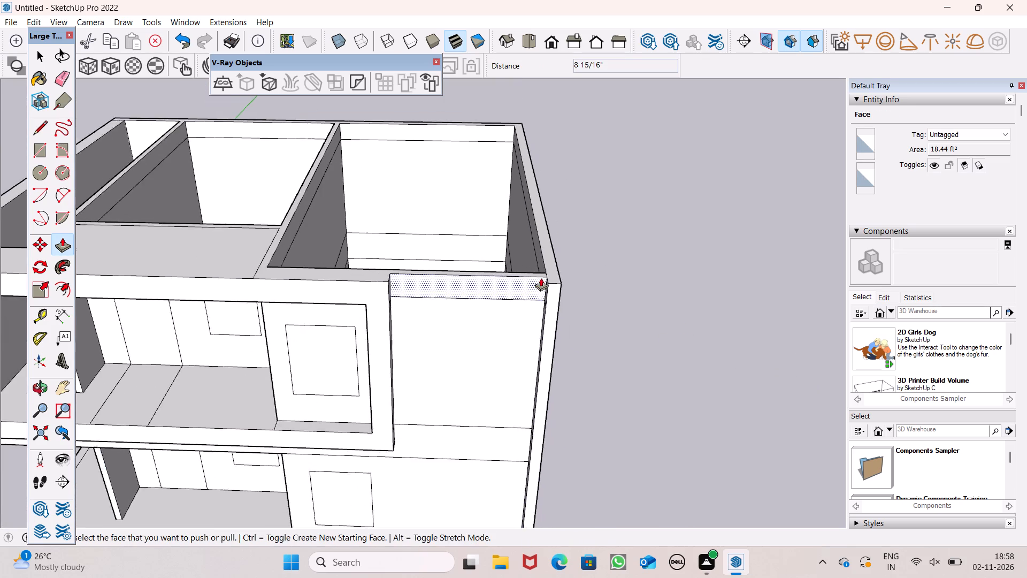
pyautogui.moveTo(509, 336); pyautogui.dragTo(584, 299, button='middle')
pyautogui.press('space')
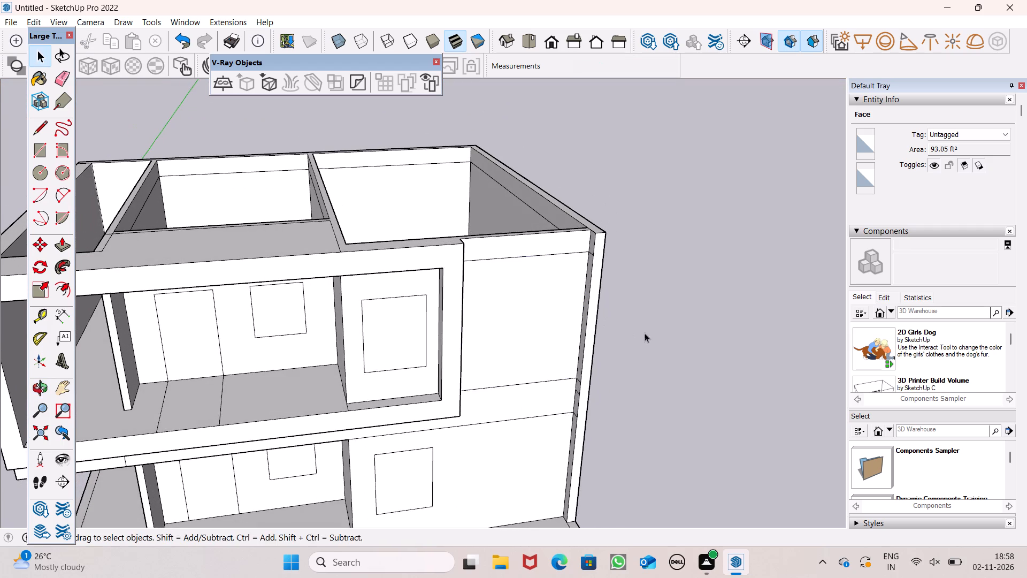
# Erase the short horizontal seams along the inner side face of the outer side wall's forward projection.
pyautogui.moveTo(665, 336); pyautogui.dragTo(828, 303, button='middle')
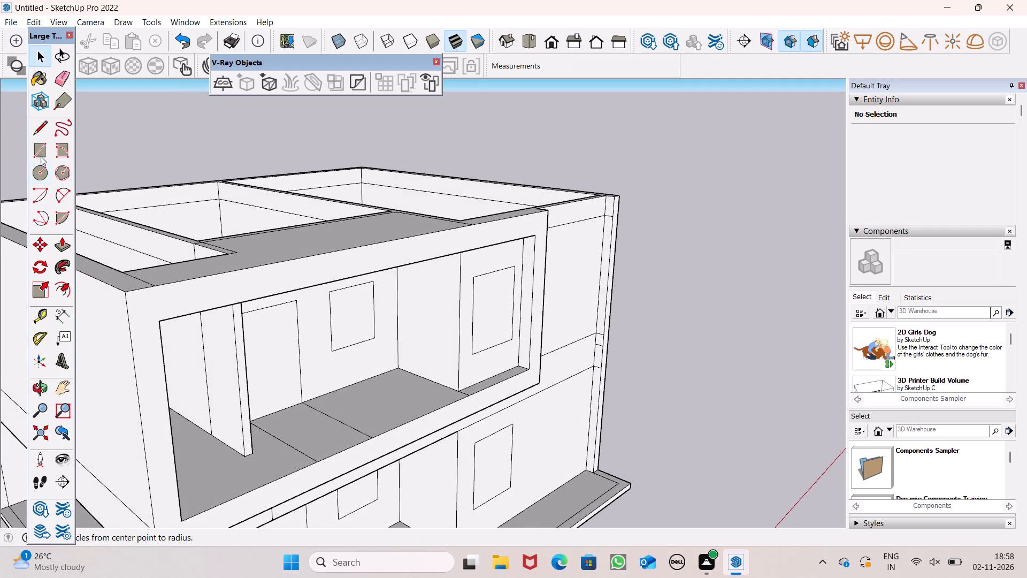
pyautogui.click(64, 71)
pyautogui.moveTo(265, 223); pyautogui.dragTo(373, 216, button='middle')
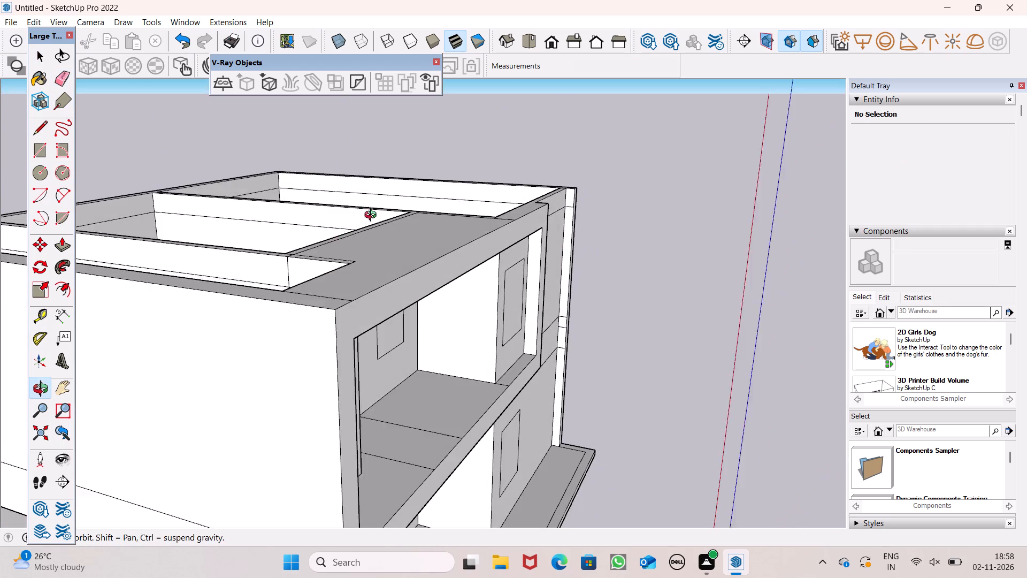
pyautogui.moveTo(373, 216); pyautogui.dragTo(375, 213, button='middle')
pyautogui.scroll(7, 574, 215)
pyautogui.scroll(7, 508, 182)
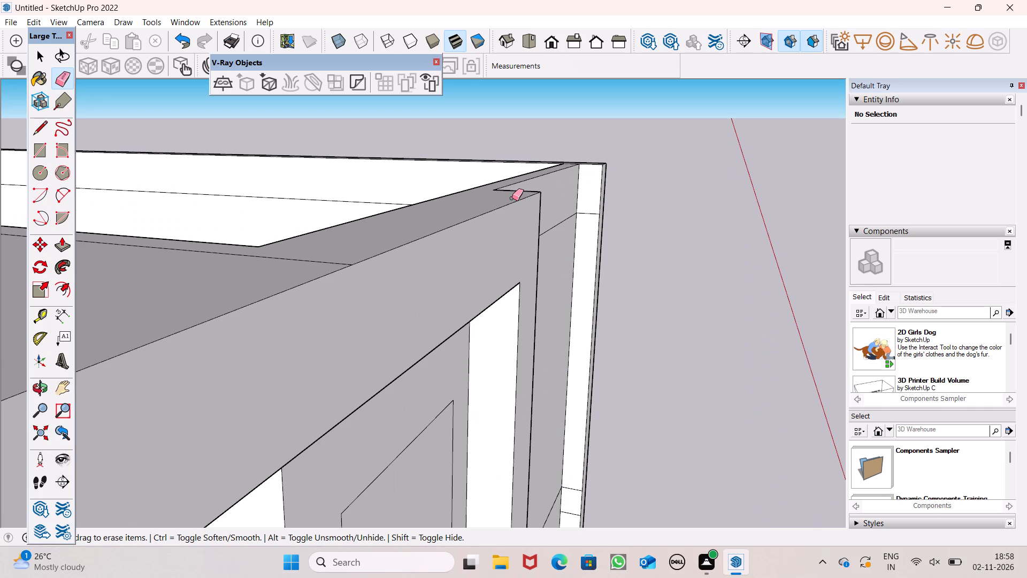
pyautogui.scroll(3, 598, 216)
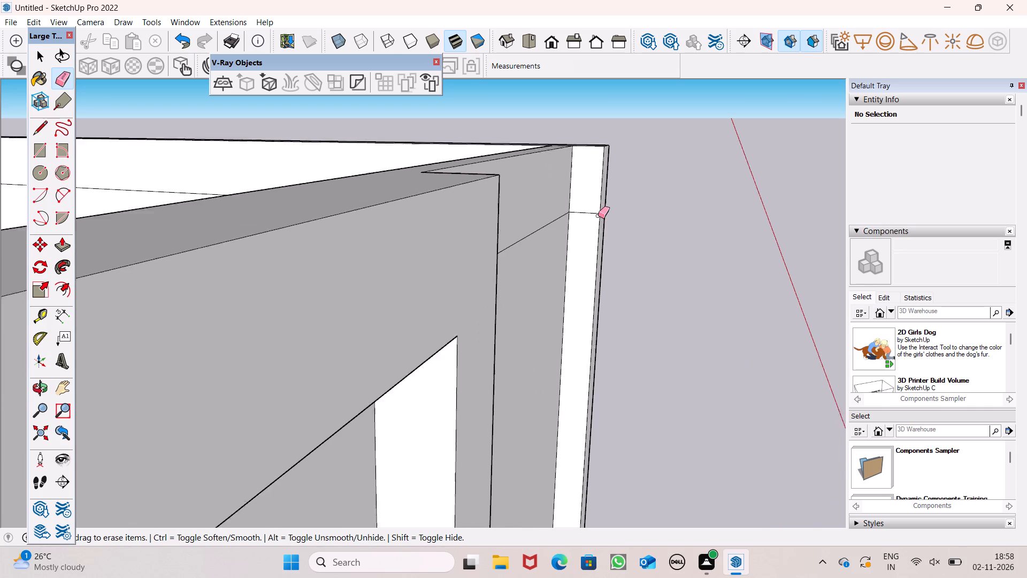
pyautogui.scroll(3, 598, 216)
pyautogui.click(586, 212)
pyautogui.scroll(-11, 557, 179)
pyautogui.scroll(3, 582, 340)
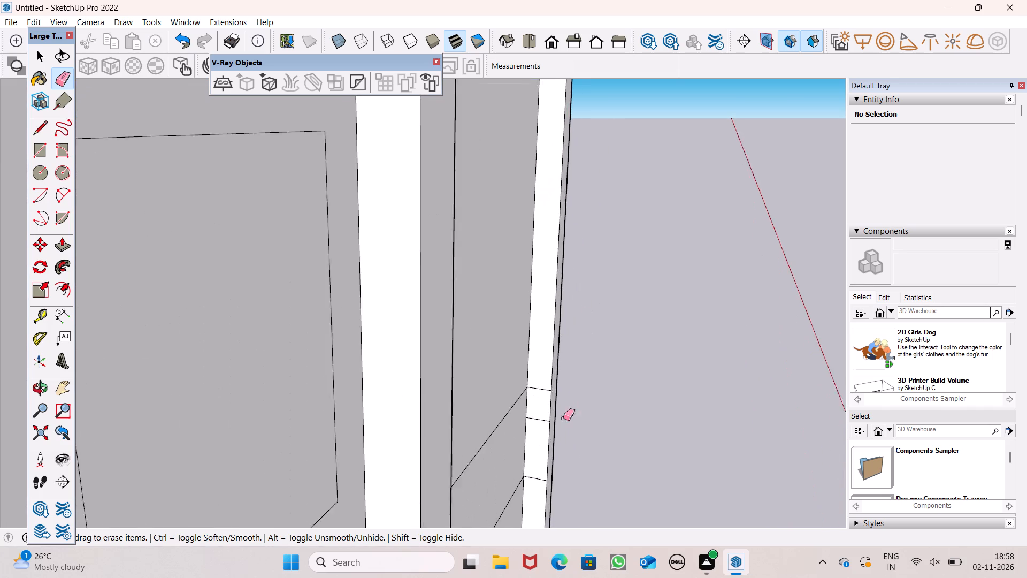
pyautogui.scroll(3, 563, 418)
pyautogui.moveTo(534, 430); pyautogui.dragTo(536, 371)
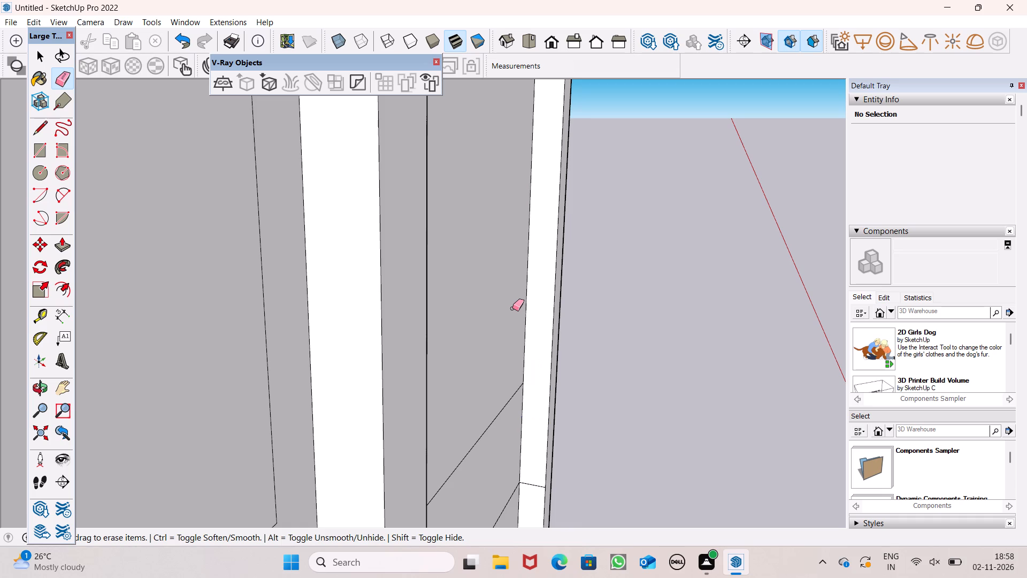
pyautogui.scroll(-6, 521, 303)
pyautogui.scroll(7, 547, 453)
pyautogui.moveTo(525, 358); pyautogui.dragTo(520, 372)
pyautogui.scroll(-6, 516, 372)
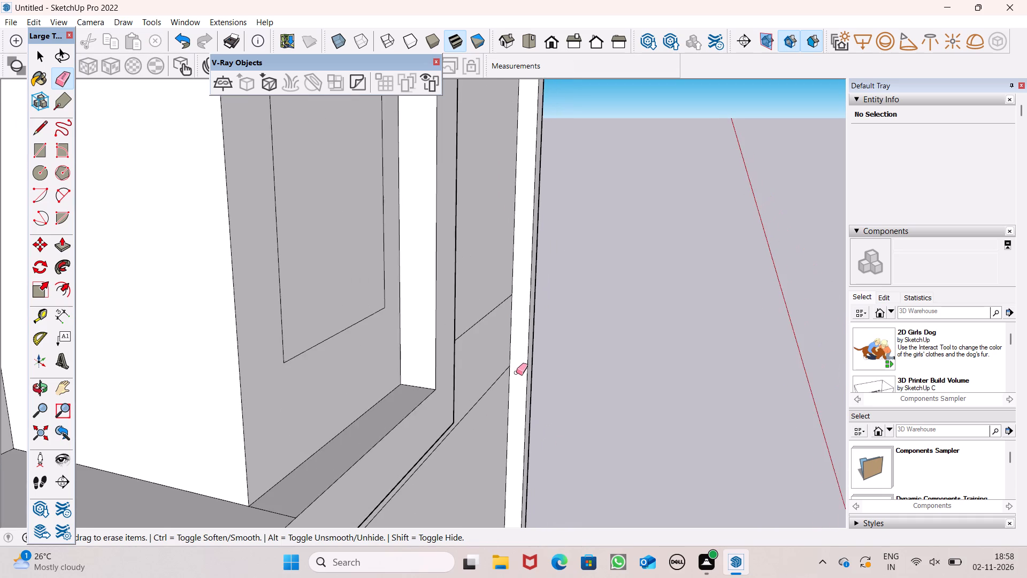
pyautogui.scroll(-6, 516, 372)
# Erase the three horizontal seams across the front wall face between the projecting band and the outer side wall.
pyautogui.moveTo(534, 392); pyautogui.dragTo(312, 442, button='middle')
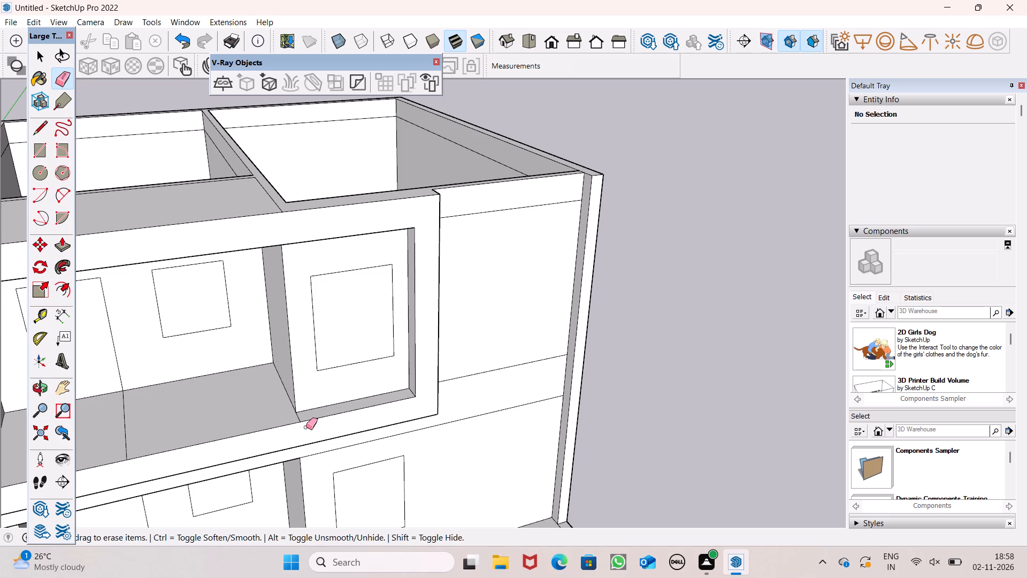
pyautogui.scroll(-6, 304, 419)
pyautogui.moveTo(473, 428); pyautogui.dragTo(464, 428, button='middle')
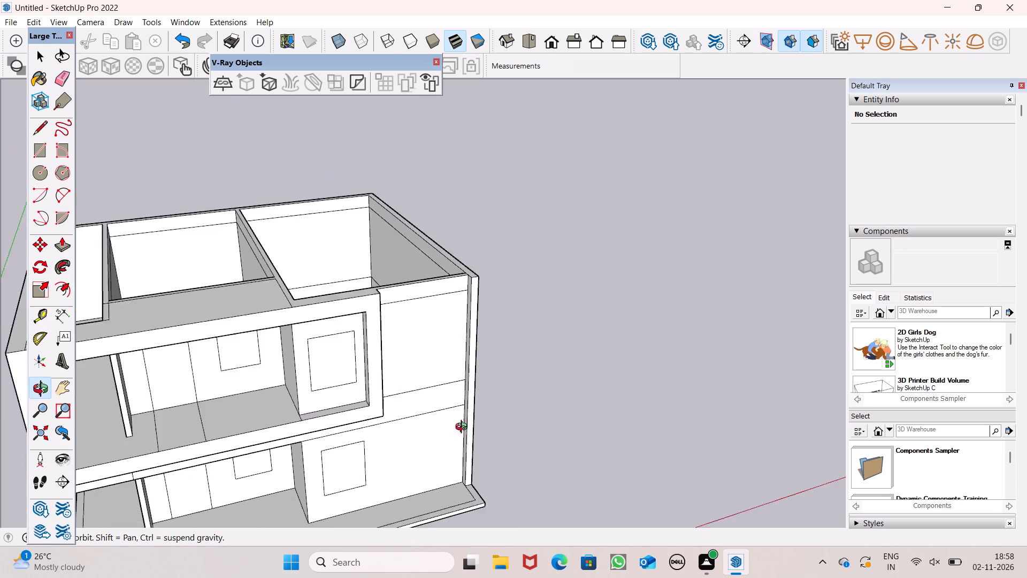
pyautogui.moveTo(464, 428); pyautogui.dragTo(388, 298, button='middle')
pyautogui.scroll(-2, 614, 291)
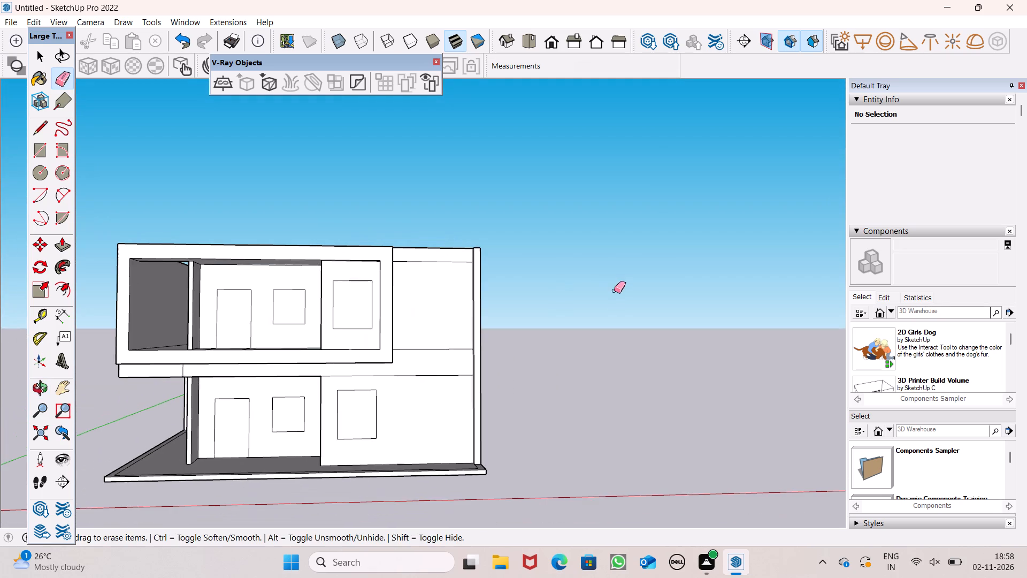
pyautogui.moveTo(618, 295); pyautogui.dragTo(569, 334, button='middle')
pyautogui.scroll(-3, 568, 324)
pyautogui.scroll(3, 420, 311)
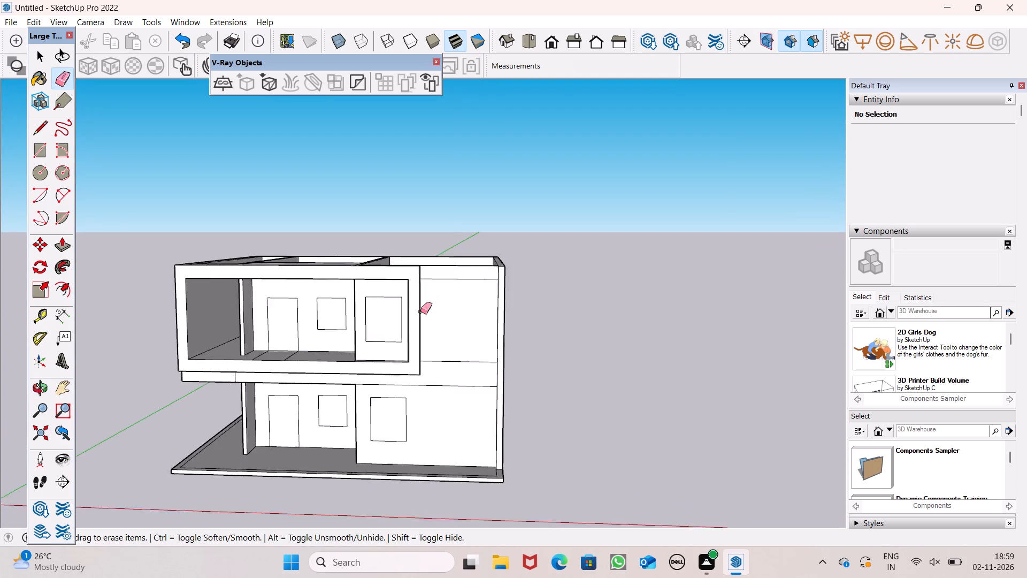
pyautogui.scroll(4, 420, 311)
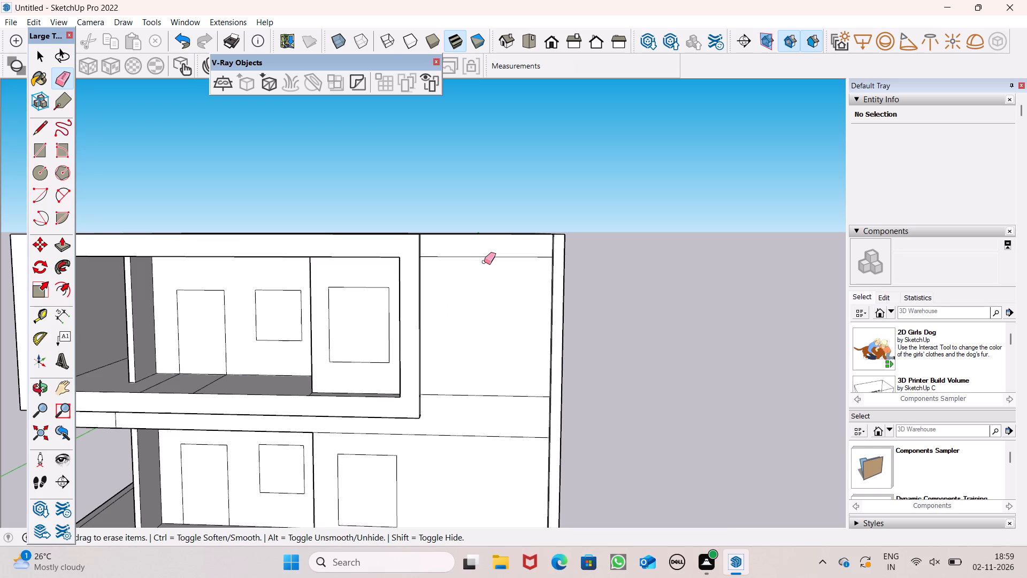
pyautogui.moveTo(484, 255); pyautogui.dragTo(487, 252)
pyautogui.moveTo(487, 252); pyautogui.dragTo(489, 263)
pyautogui.moveTo(476, 394); pyautogui.dragTo(473, 438)
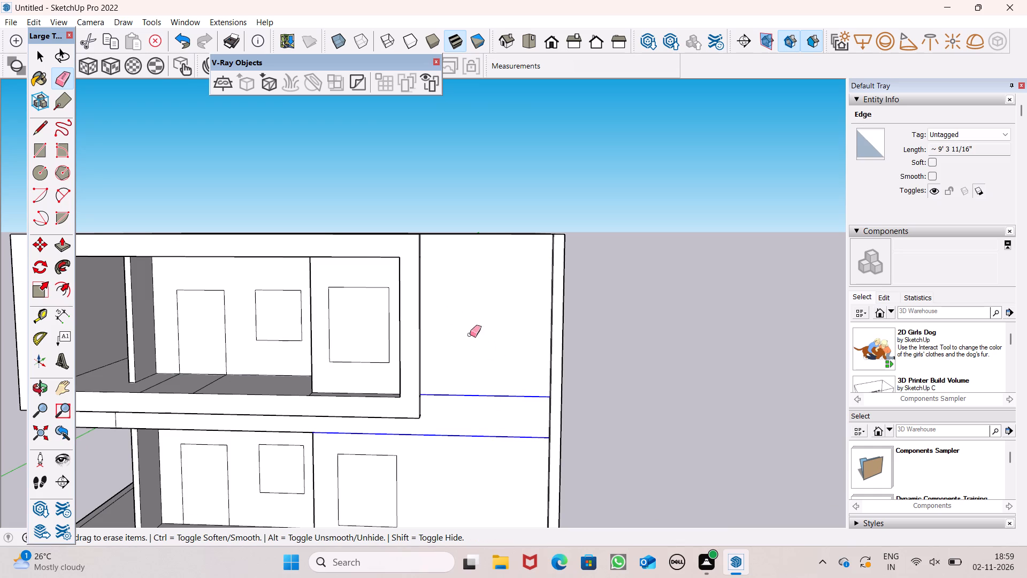
# Examine the front facade and the outer side wall's projection from below, straight on and above.
pyautogui.scroll(-6, 484, 253)
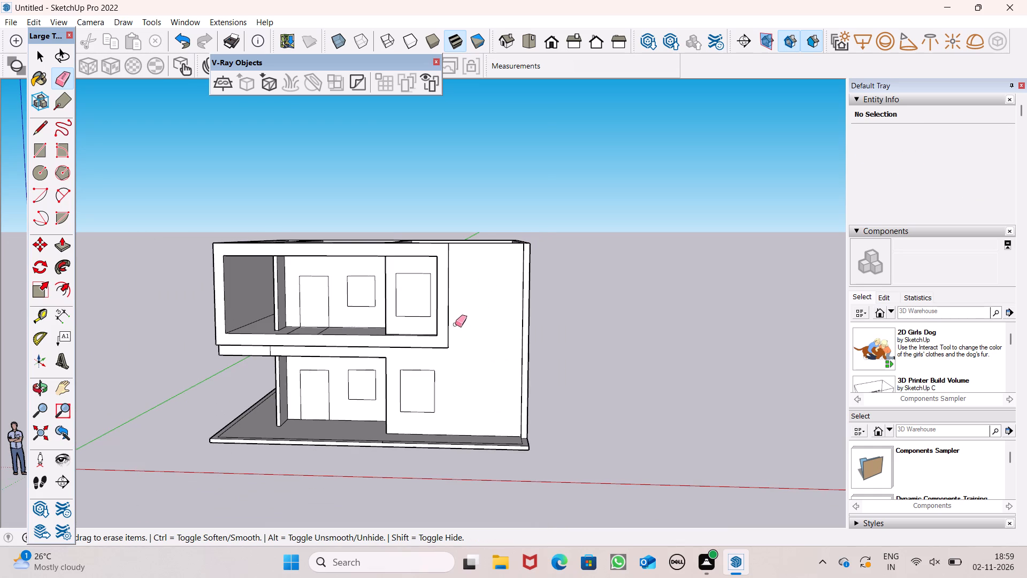
pyautogui.moveTo(454, 325); pyautogui.dragTo(395, 227, button='middle')
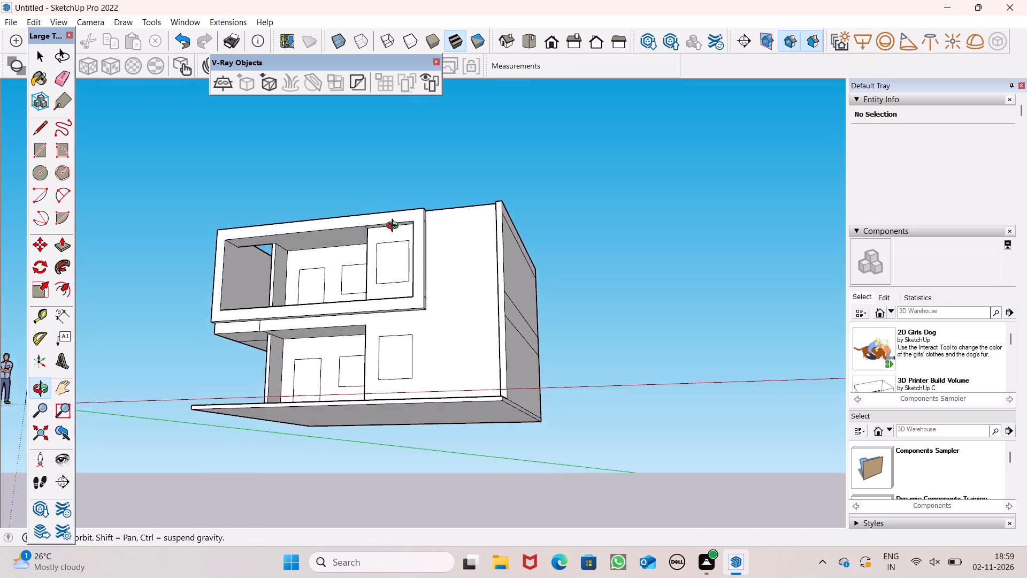
pyautogui.moveTo(395, 227); pyautogui.dragTo(411, 252, button='middle')
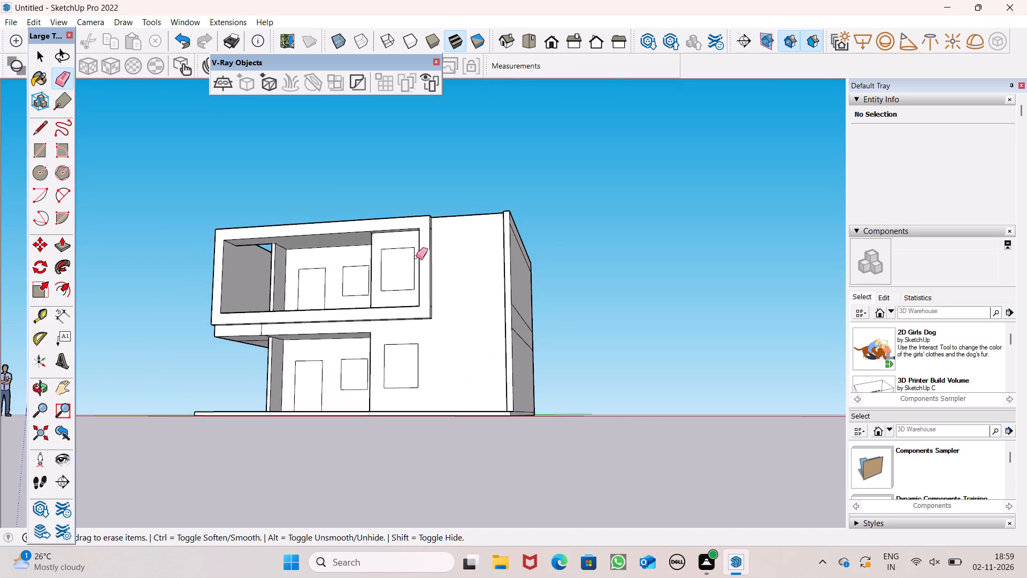
pyautogui.scroll(-1, 449, 301)
pyautogui.moveTo(453, 313); pyautogui.dragTo(514, 402, button='middle')
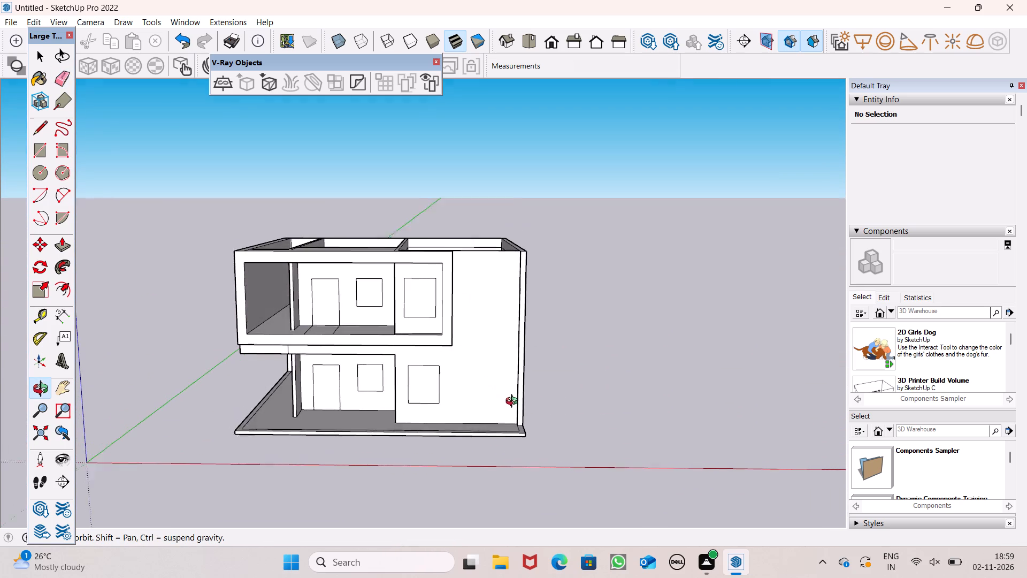
pyautogui.moveTo(514, 402); pyautogui.dragTo(517, 405, button='middle')
pyautogui.scroll(-1, 526, 334)
pyautogui.moveTo(526, 351); pyautogui.dragTo(526, 446, button='middle')
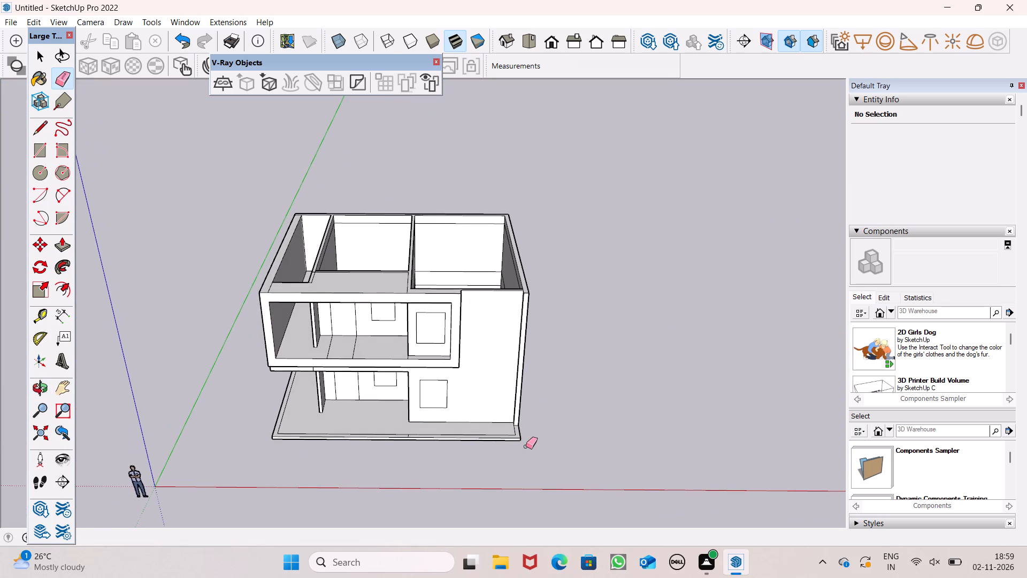
pyautogui.scroll(1, 506, 424)
pyautogui.moveTo(506, 424); pyautogui.dragTo(462, 295, button='middle')
# Draw a horizontal line about 17' 3 5/8" long across the front wall from the ground-floor recess's upper corner to the outer side wall.
pyautogui.click(38, 135)
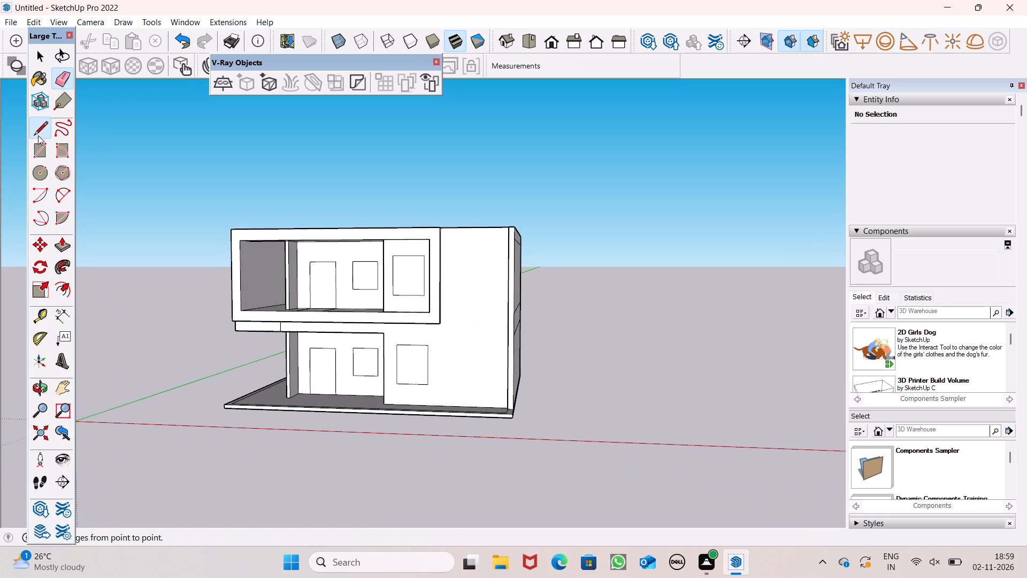
pyautogui.scroll(7, 156, 273)
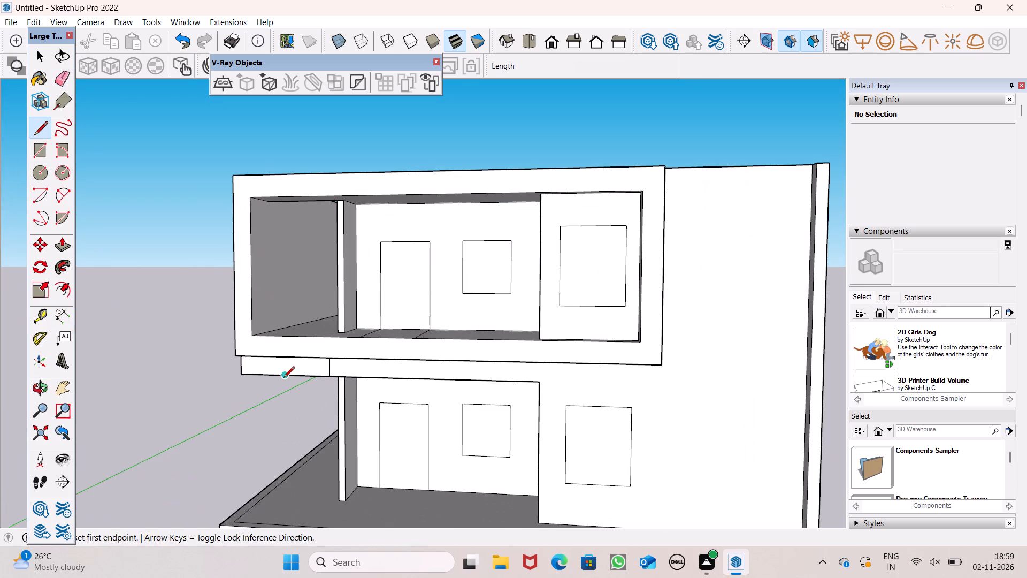
pyautogui.scroll(1, 283, 379)
pyautogui.scroll(-3, 519, 396)
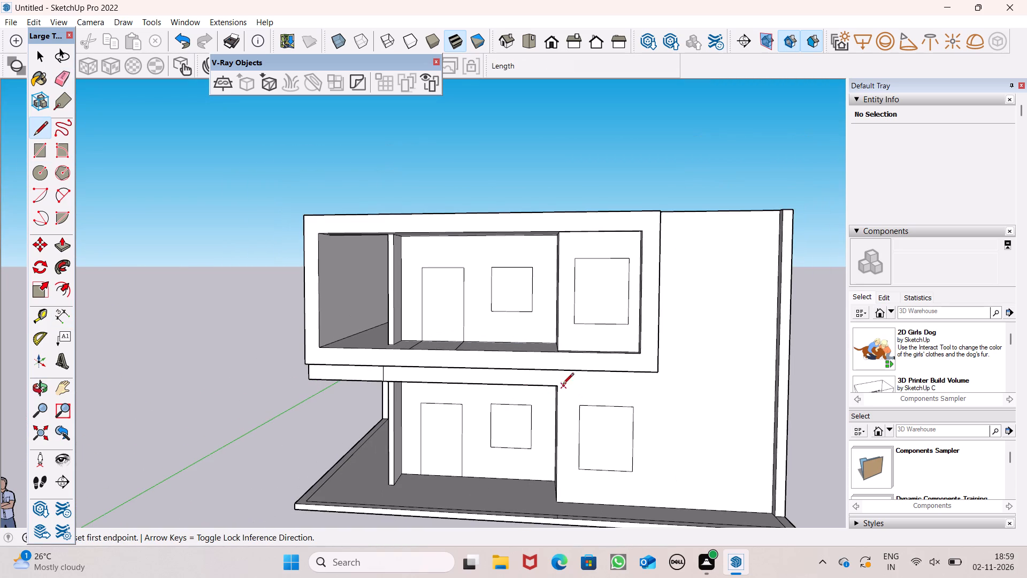
pyautogui.moveTo(558, 386); pyautogui.dragTo(581, 390)
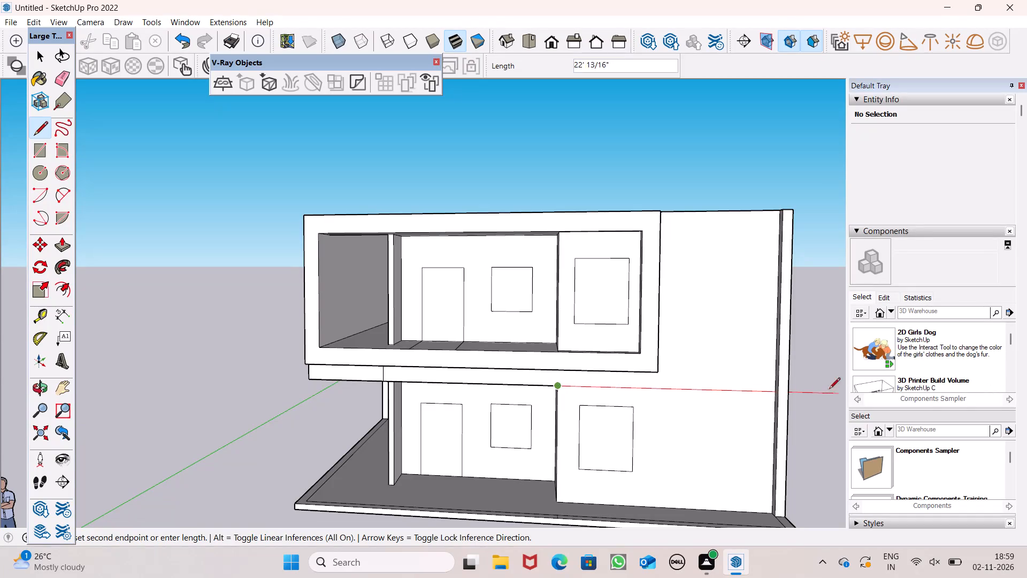
pyautogui.click(774, 388)
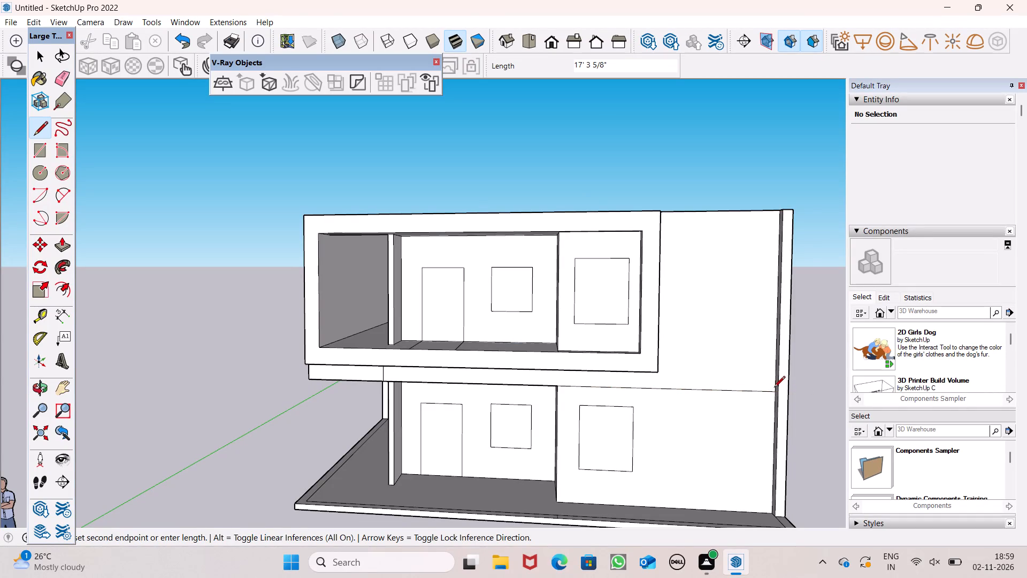
# Draw a vertical line about 14' 7" long from the front wall's top edge to the horizontal line, between the band and outer side wall.
pyautogui.scroll(-1, 158, 162)
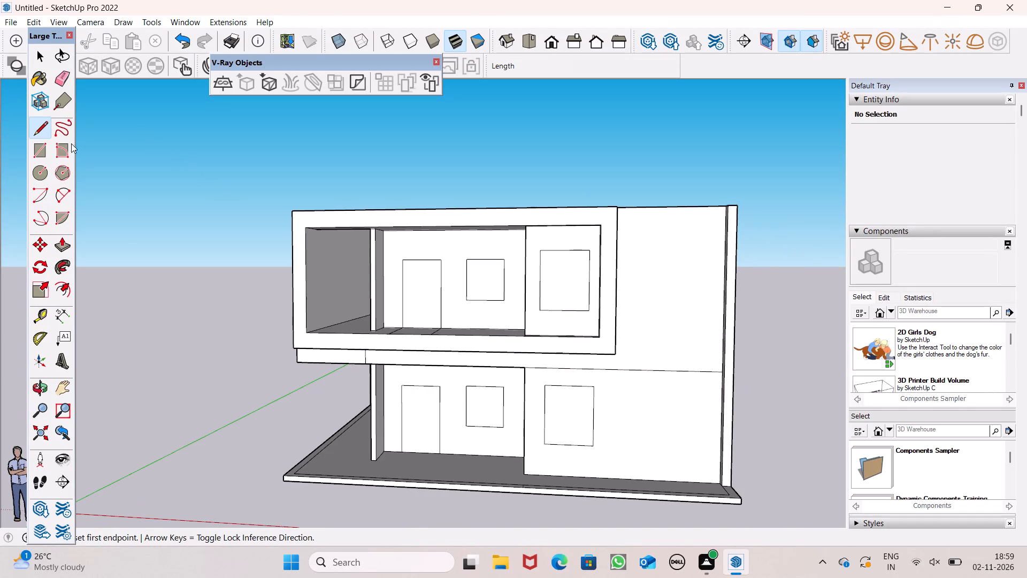
pyautogui.scroll(-2, 378, 212)
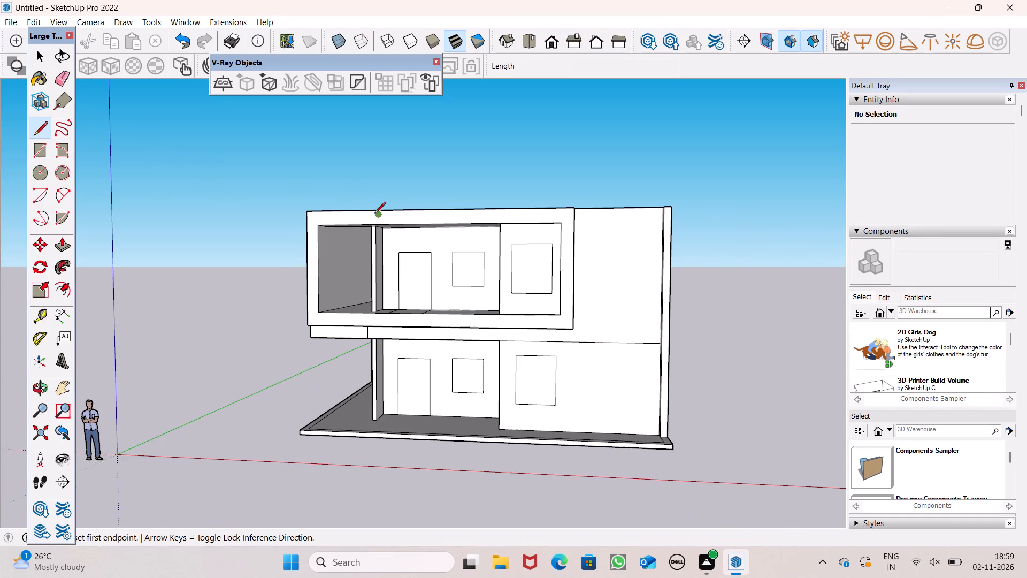
pyautogui.moveTo(289, 246); pyautogui.dragTo(281, 299, button='middle')
pyautogui.scroll(-2, 285, 276)
pyautogui.scroll(6, 655, 293)
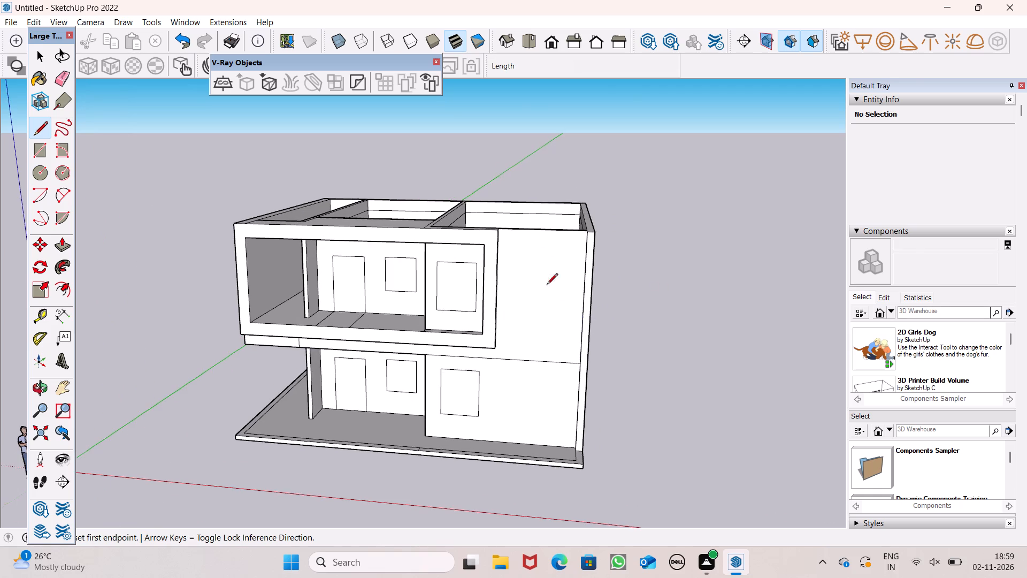
pyautogui.moveTo(561, 306); pyautogui.dragTo(592, 260, button='middle')
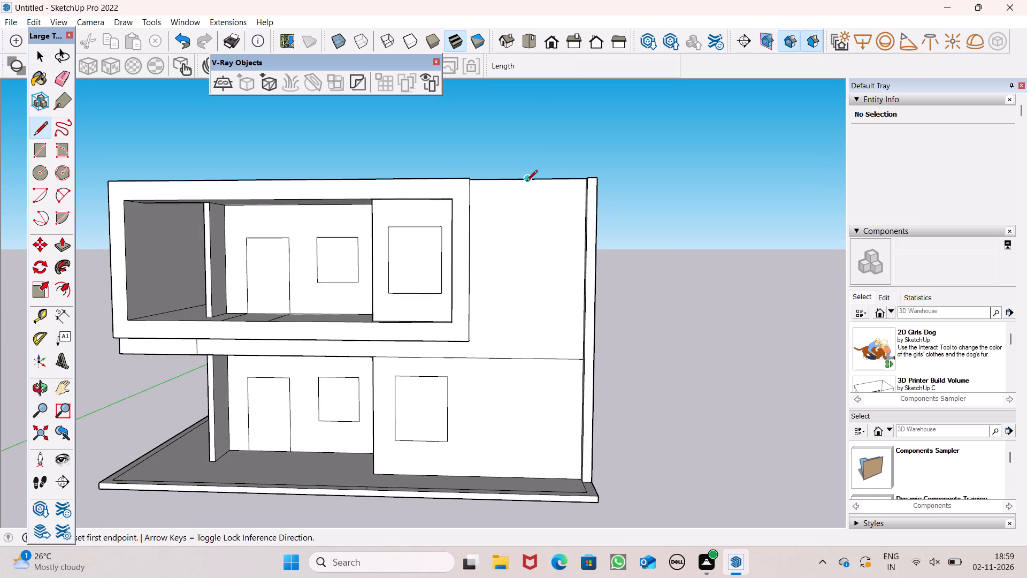
pyautogui.click(532, 181)
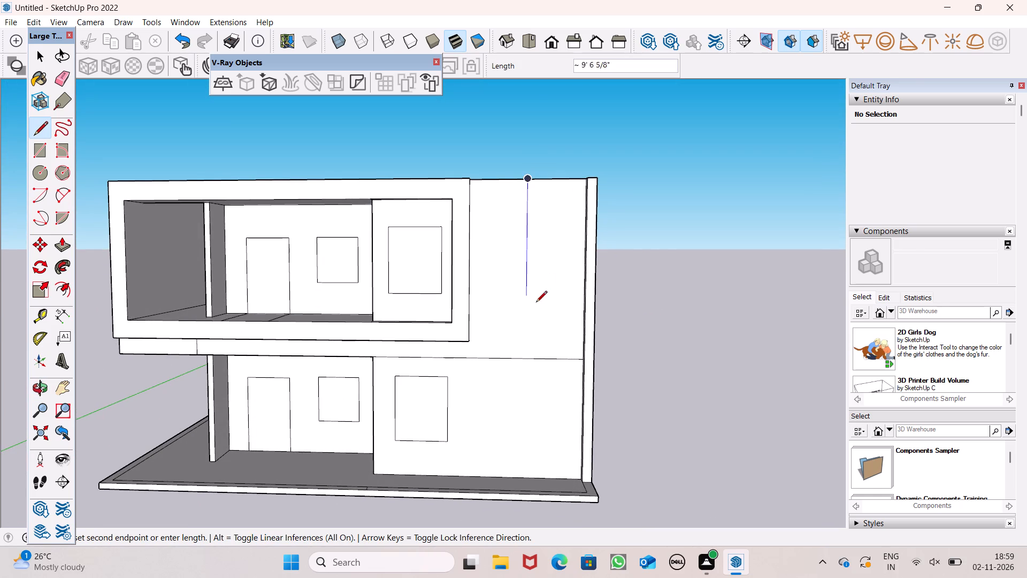
pyautogui.click(521, 359)
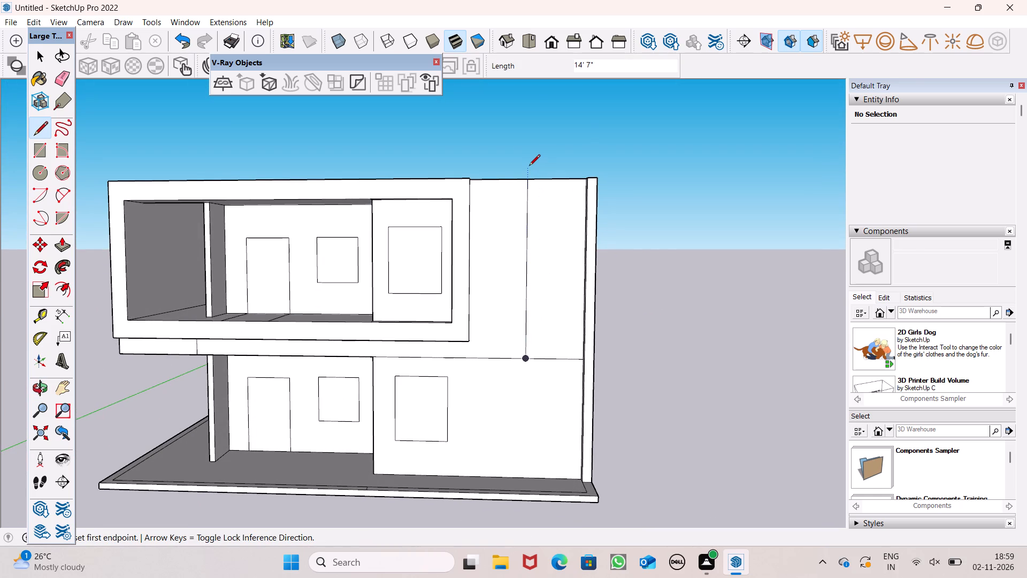
# Copy the vertical line a short distance toward the projecting band, making a narrow parallel strip on the front wall.
pyautogui.scroll(13, 527, 163)
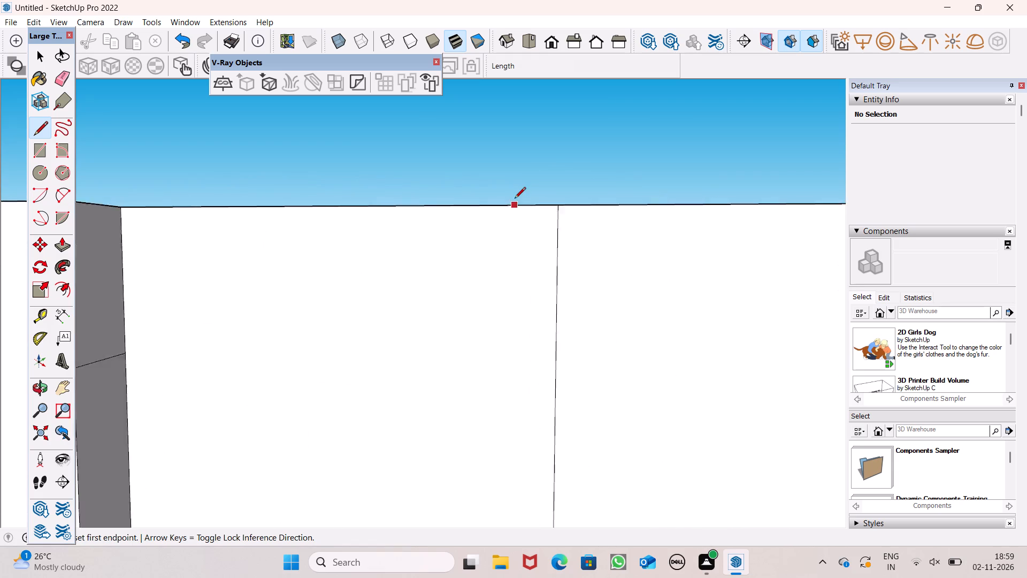
pyautogui.press('space')
pyautogui.click(611, 242)
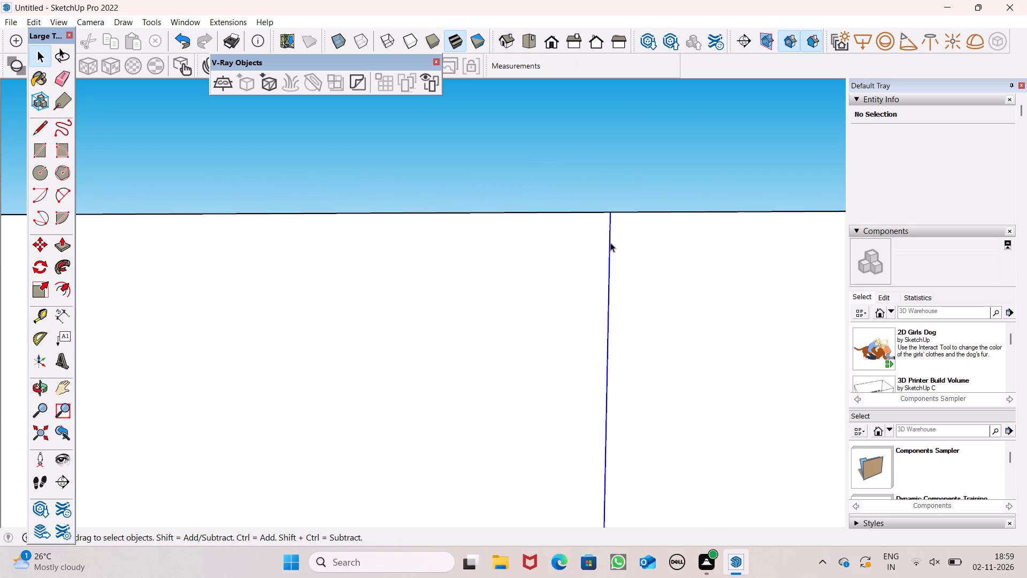
pyautogui.press('m')
pyautogui.press('Return')
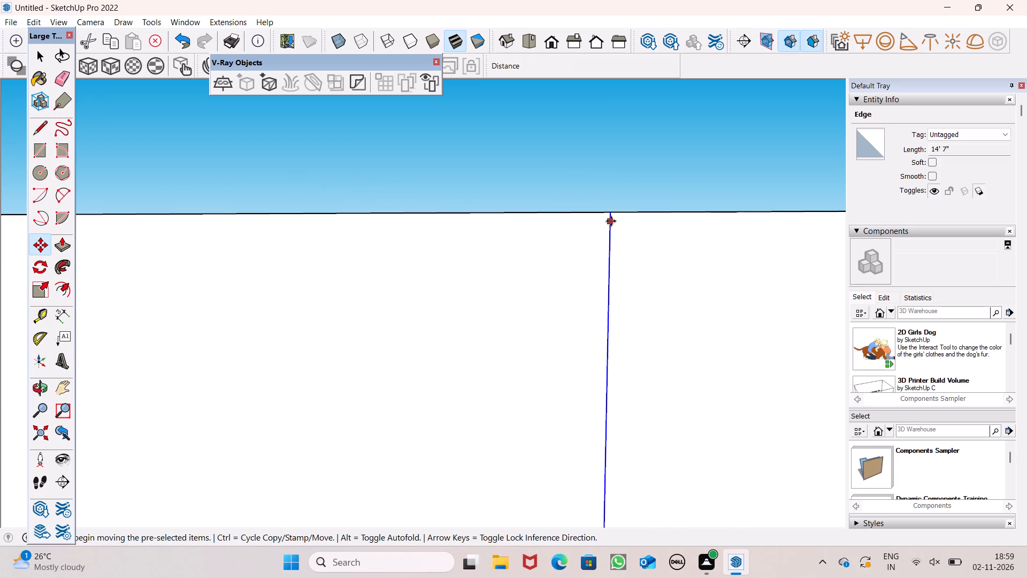
pyautogui.moveTo(611, 221); pyautogui.dragTo(586, 227)
pyautogui.scroll(-11, 530, 168)
pyautogui.scroll(15, 532, 180)
pyautogui.moveTo(535, 174); pyautogui.dragTo(522, 175)
pyautogui.scroll(-7, 530, 173)
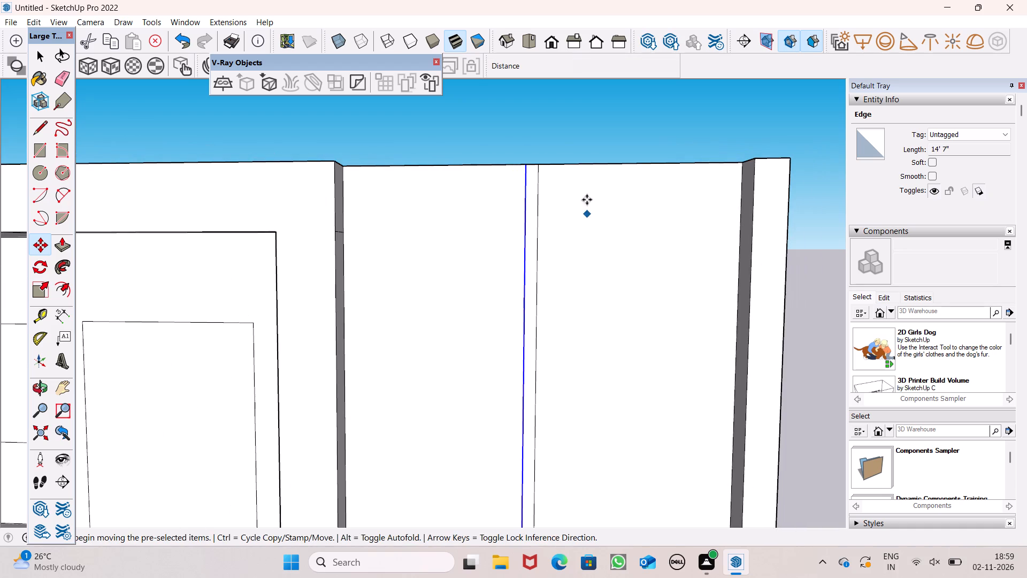
pyautogui.press('space')
pyautogui.click(554, 135)
# Draw a tall rectangle about 6' 6 11/16" by 1' 7 1/2" on the upper front wall between the projecting band and the vertical strip.
pyautogui.scroll(-11, 554, 133)
pyautogui.moveTo(581, 239); pyautogui.dragTo(577, 268, button='middle')
pyautogui.scroll(1, 577, 268)
pyautogui.scroll(-1, 577, 268)
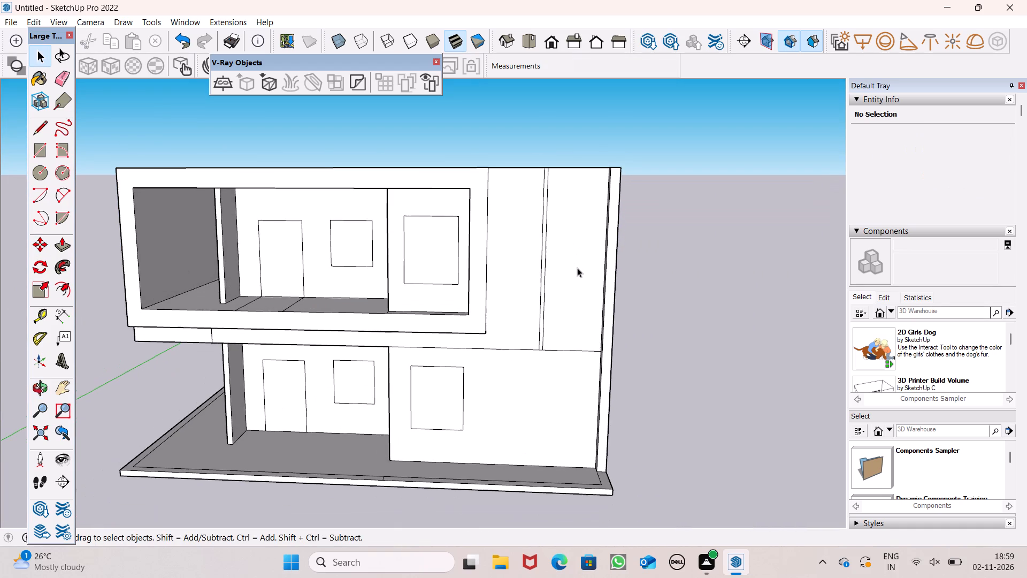
pyautogui.scroll(1, 575, 267)
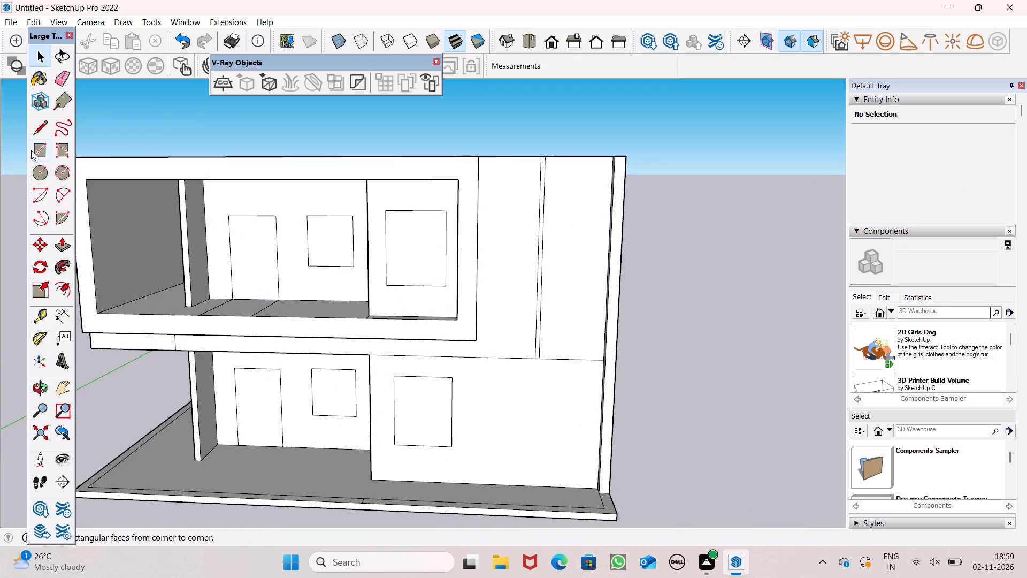
pyautogui.click(32, 150)
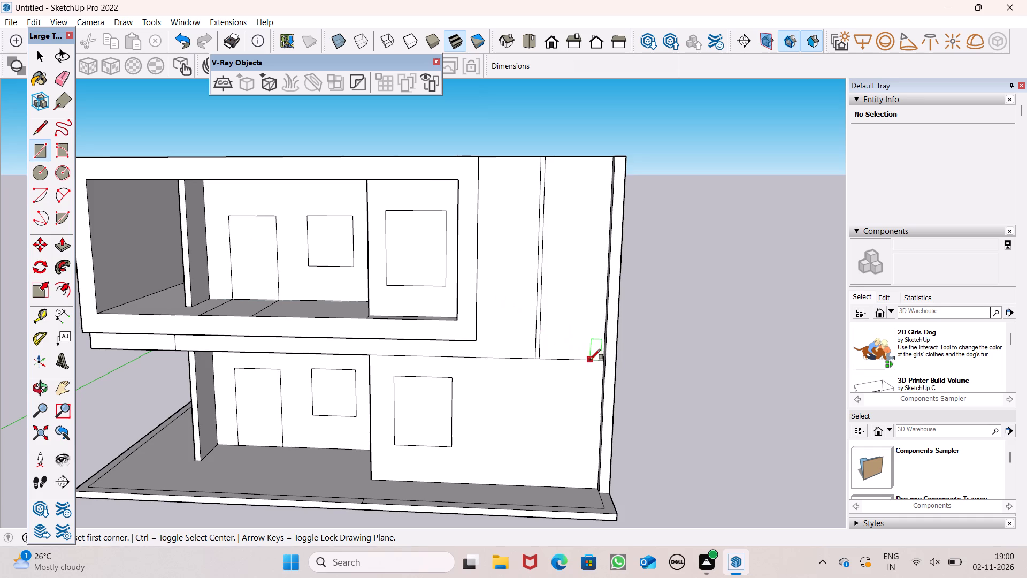
pyautogui.moveTo(590, 360); pyautogui.dragTo(611, 333, button='middle')
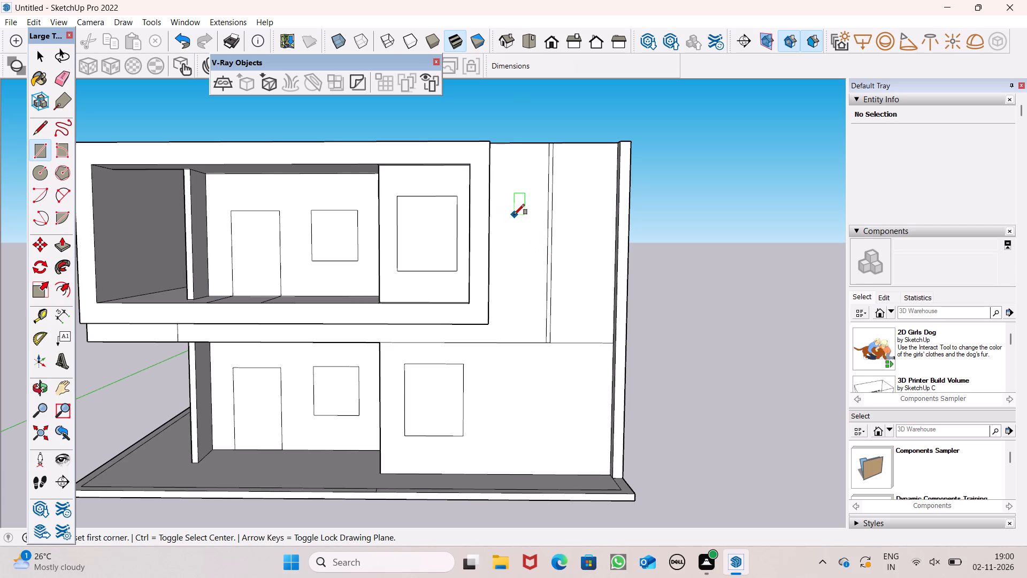
pyautogui.scroll(5, 537, 190)
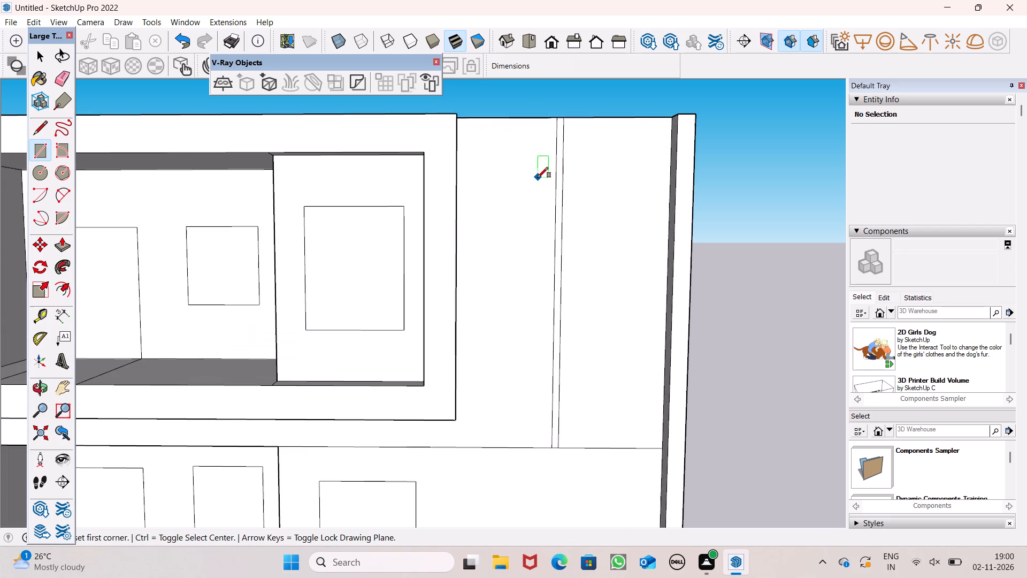
pyautogui.moveTo(570, 276); pyautogui.dragTo(553, 280, button='middle')
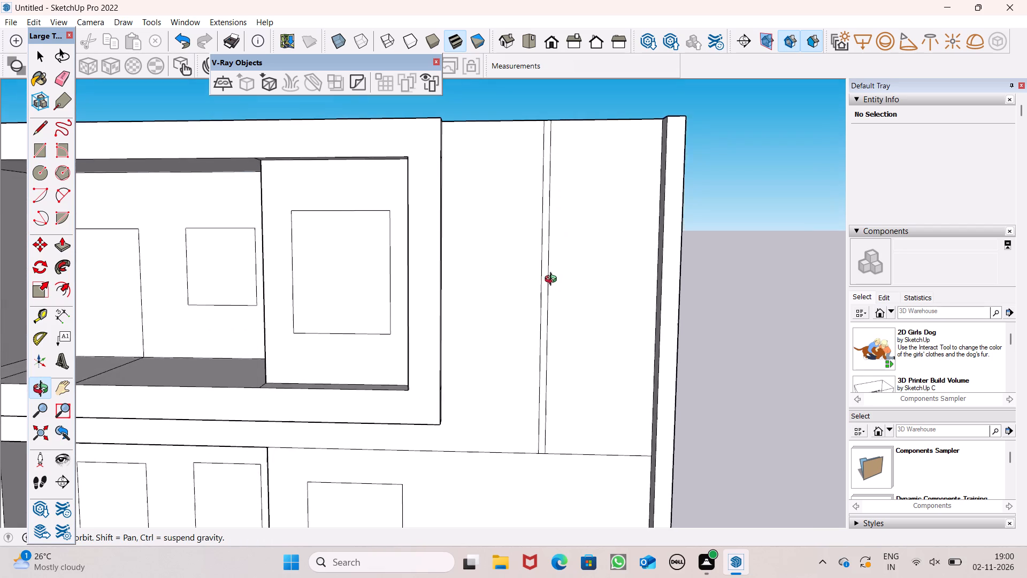
pyautogui.moveTo(553, 280); pyautogui.dragTo(548, 276, button='middle')
pyautogui.moveTo(550, 279); pyautogui.dragTo(563, 275, button='middle')
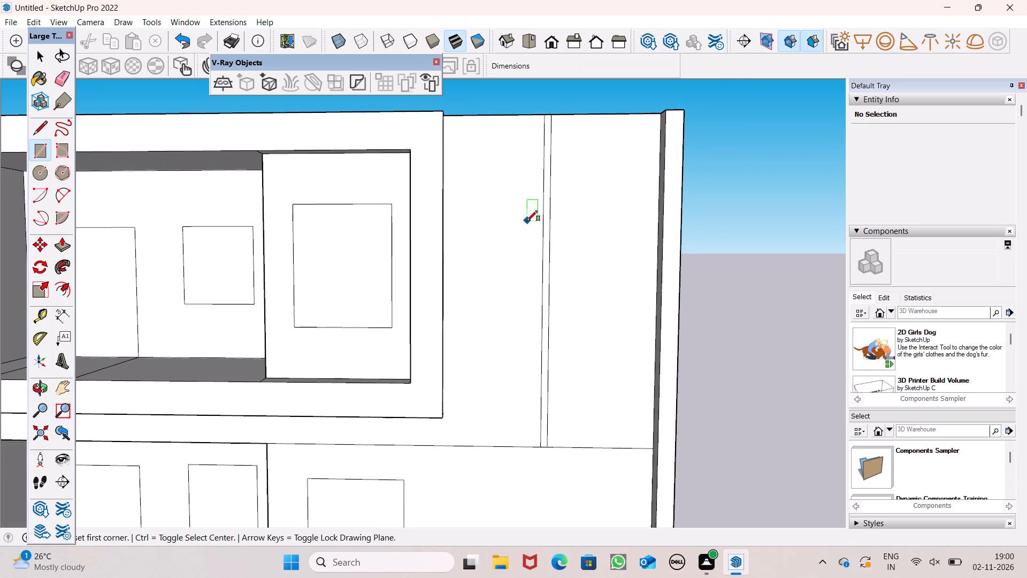
pyautogui.scroll(3, 527, 221)
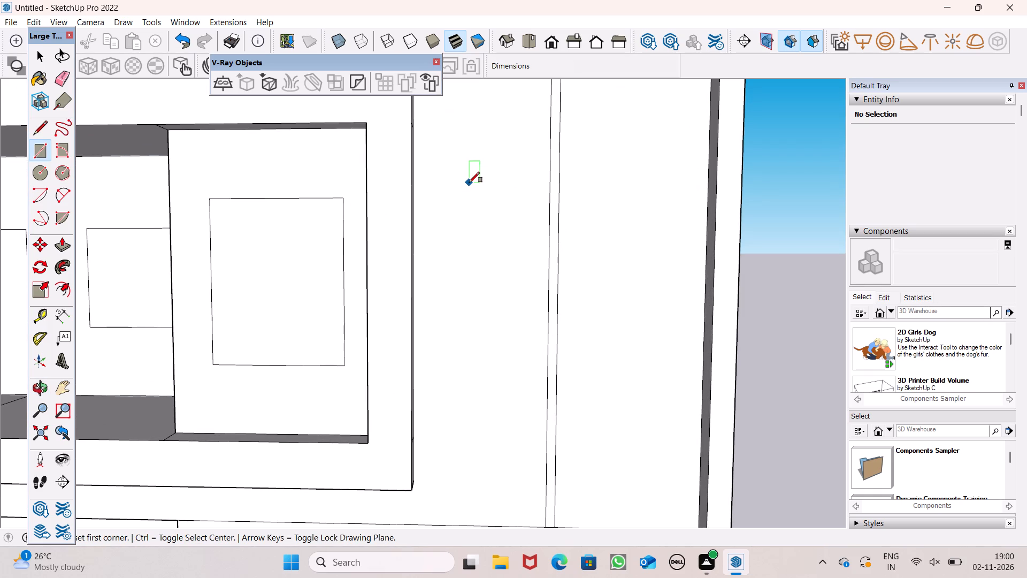
pyautogui.click(469, 180)
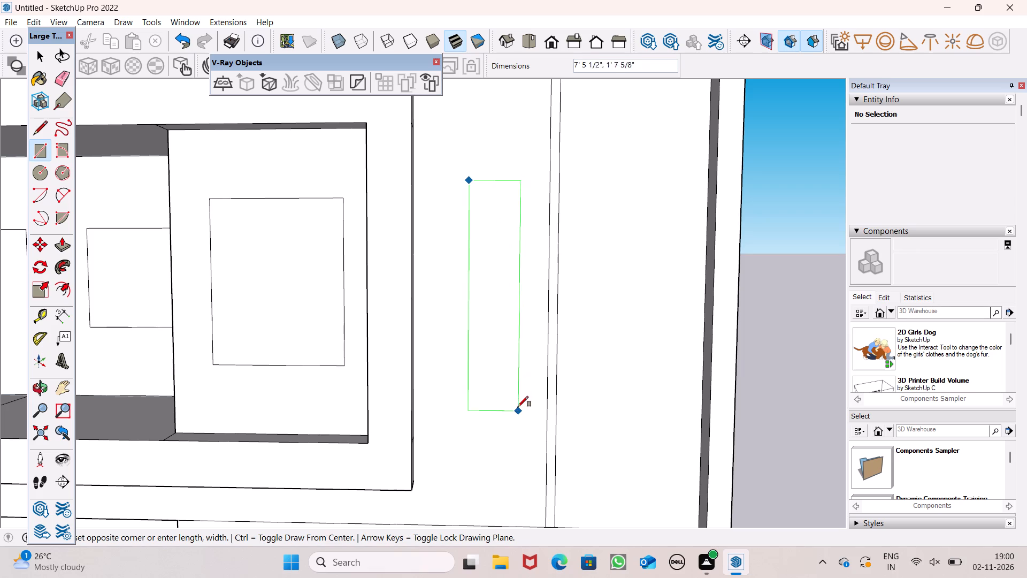
pyautogui.click(518, 384)
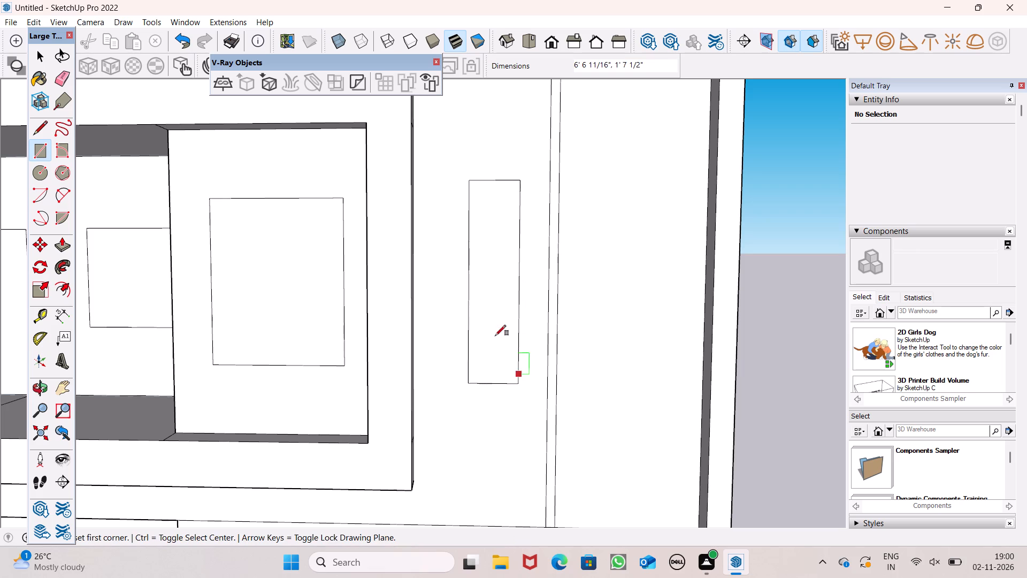
# Draw a horizontal line about 1' 7 1/2" long across the tall rectangle near its upper end.
pyautogui.click(37, 131)
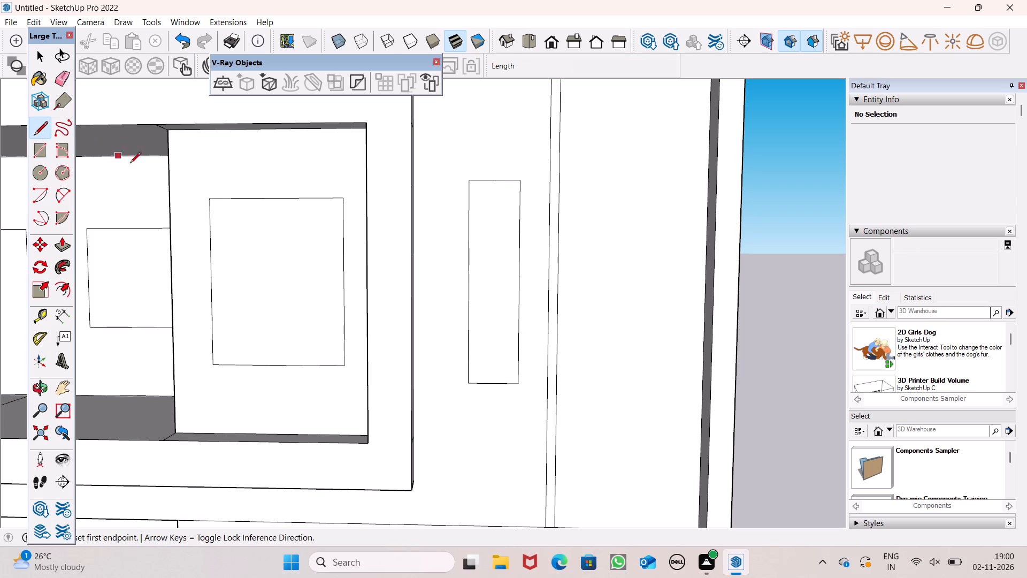
pyautogui.scroll(6, 466, 184)
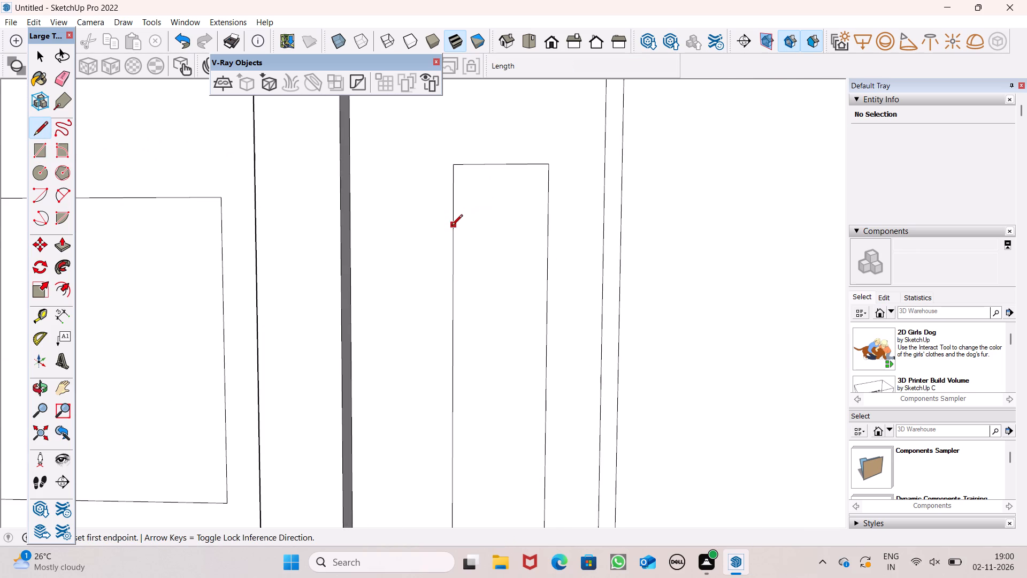
pyautogui.click(452, 217)
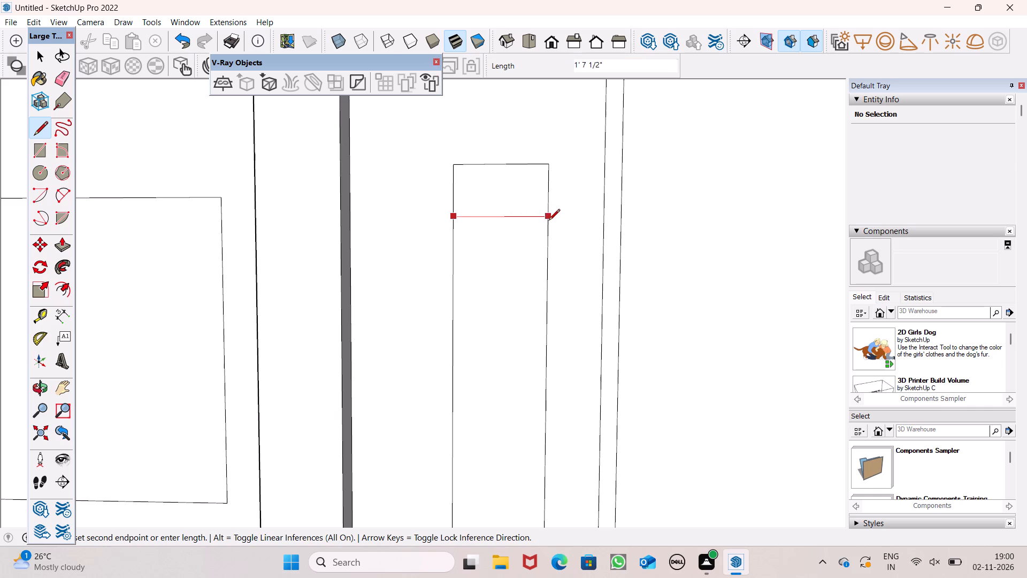
pyautogui.click(549, 221)
# Copy the rectangle's horizontal dividing line downward about 9" and array it as five copies.
pyautogui.press('space')
pyautogui.click(525, 215)
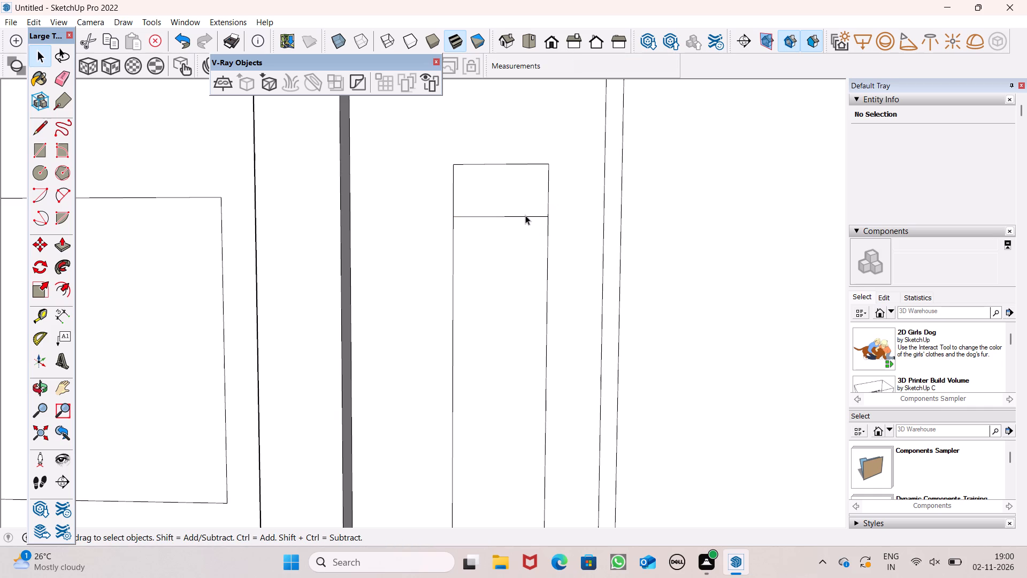
pyautogui.press('m')
pyautogui.press('Return')
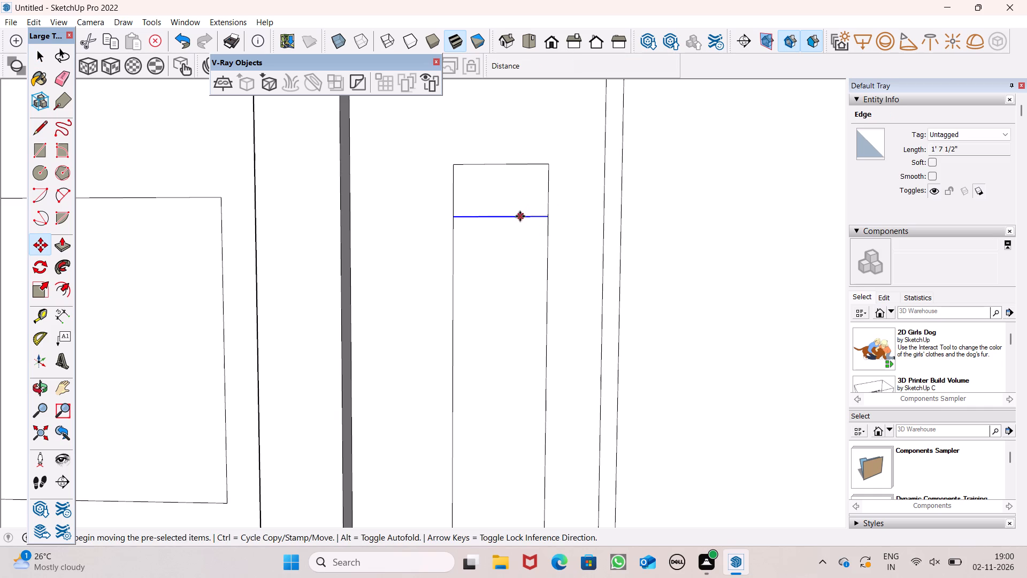
pyautogui.moveTo(520, 216); pyautogui.dragTo(519, 261)
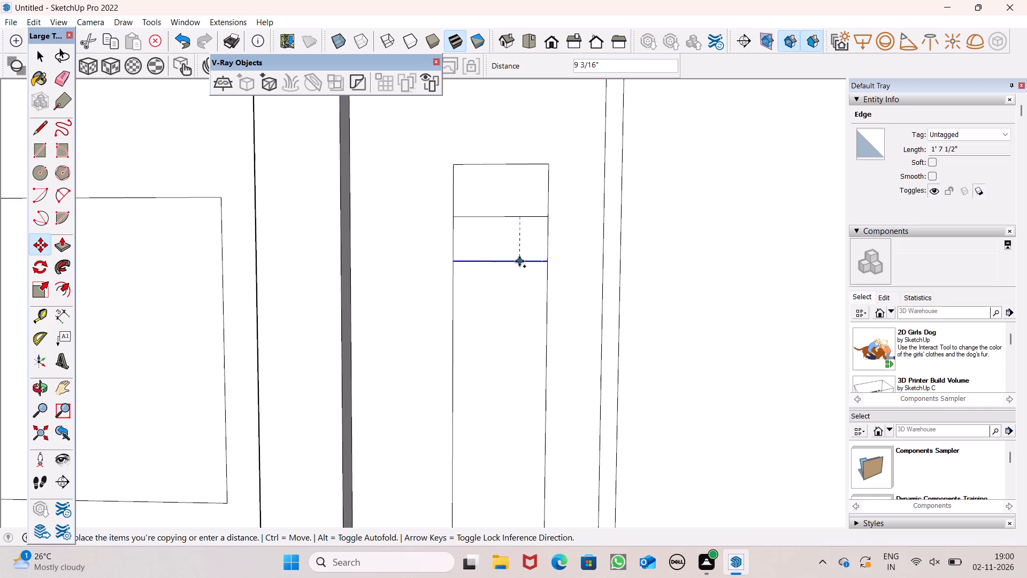
pyautogui.moveTo(519, 261); pyautogui.dragTo(520, 264)
pyautogui.scroll(-6, 505, 195)
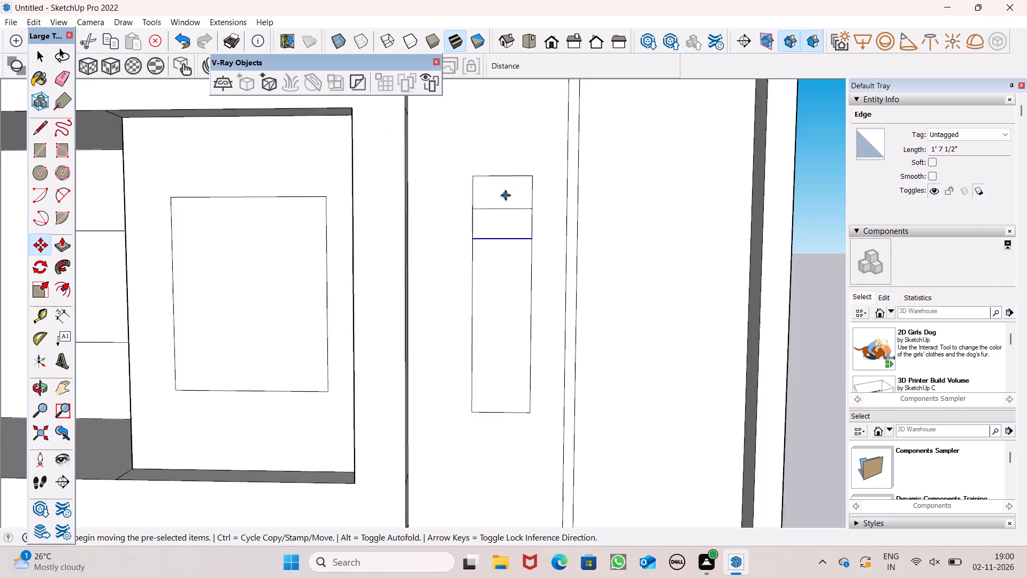
pyautogui.hotkey('shift', '*')
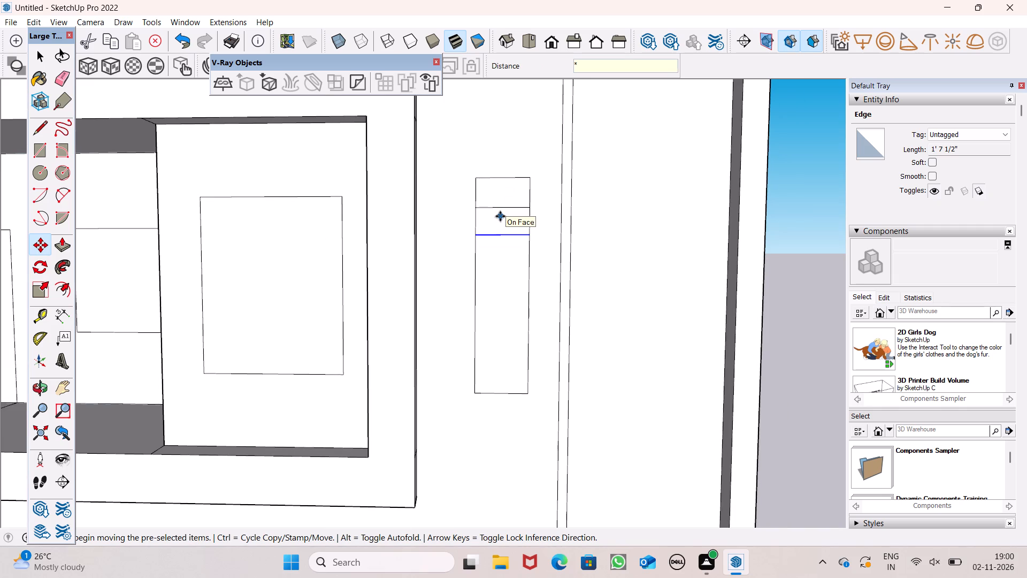
pyautogui.press('5')
pyautogui.press('Return')
pyautogui.press('space')
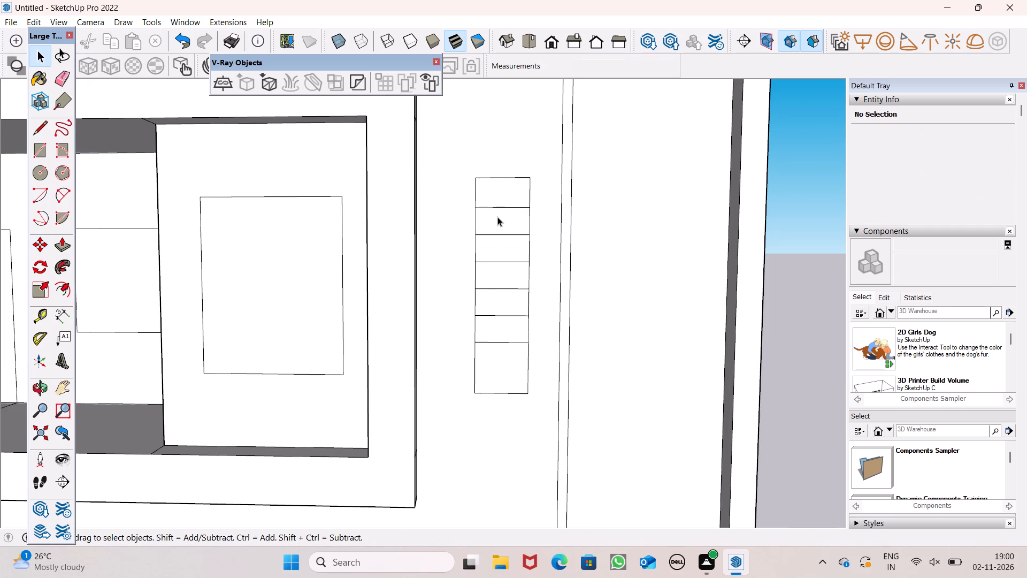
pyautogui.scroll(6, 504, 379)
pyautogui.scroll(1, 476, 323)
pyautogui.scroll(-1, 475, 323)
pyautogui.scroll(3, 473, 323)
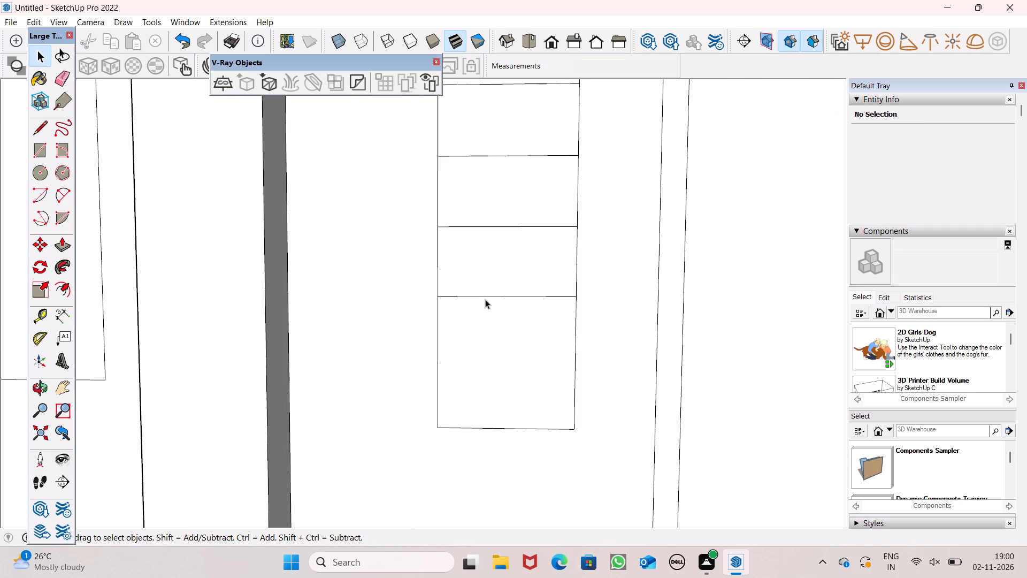
# Copy the tall rectangle's lowest dividing line downward to split the remaining bottom cell in two.
pyautogui.click(487, 295)
pyautogui.press('m')
pyautogui.press('Return')
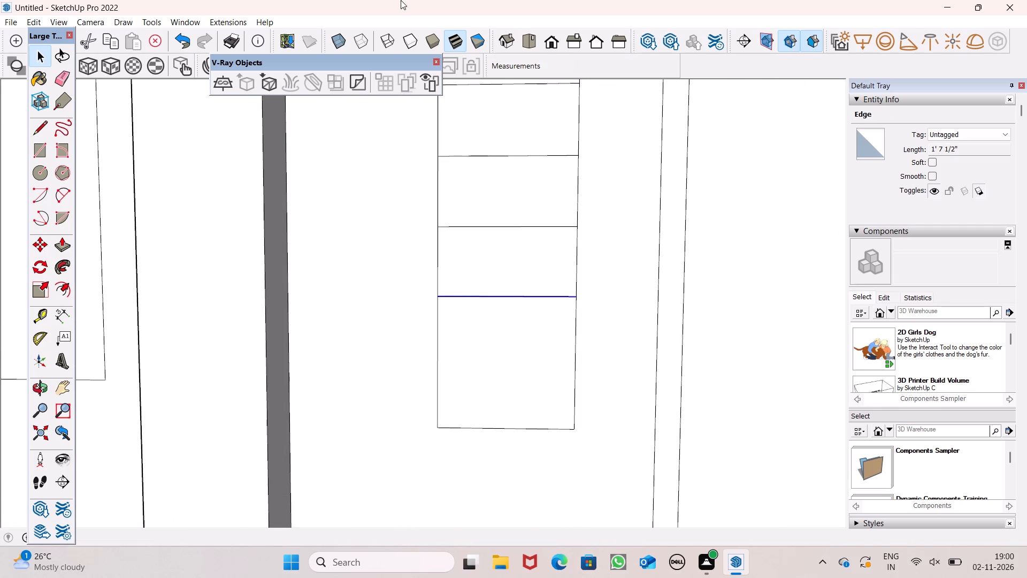
pyautogui.scroll(-5, 409, 10)
pyautogui.scroll(-3, 502, 216)
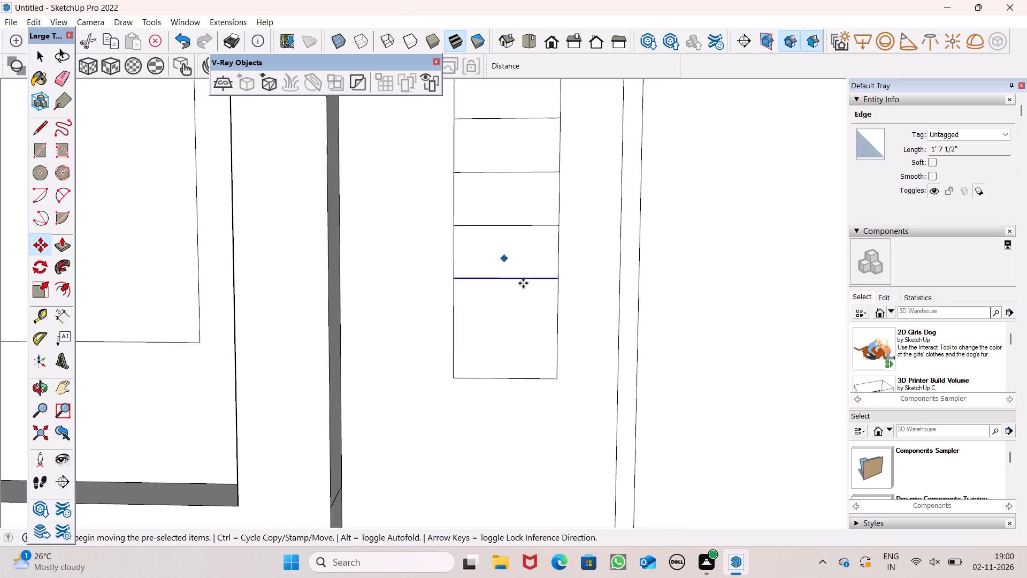
pyautogui.scroll(1, 527, 307)
pyautogui.scroll(7, 512, 362)
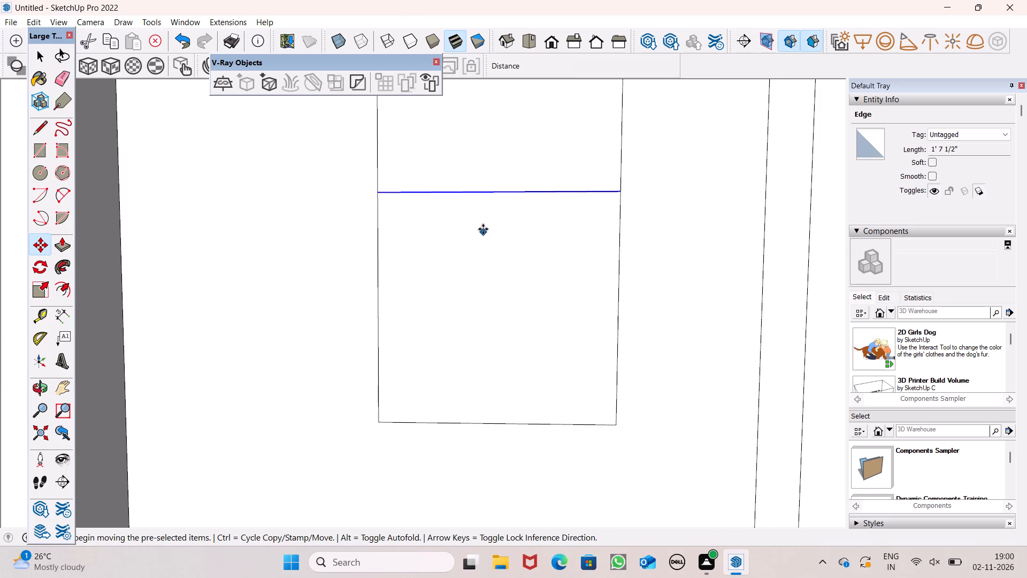
pyautogui.keyDown('ctrl'); pyautogui.moveTo(477, 193); pyautogui.dragTo(477, 235); pyautogui.keyUp('ctrl')
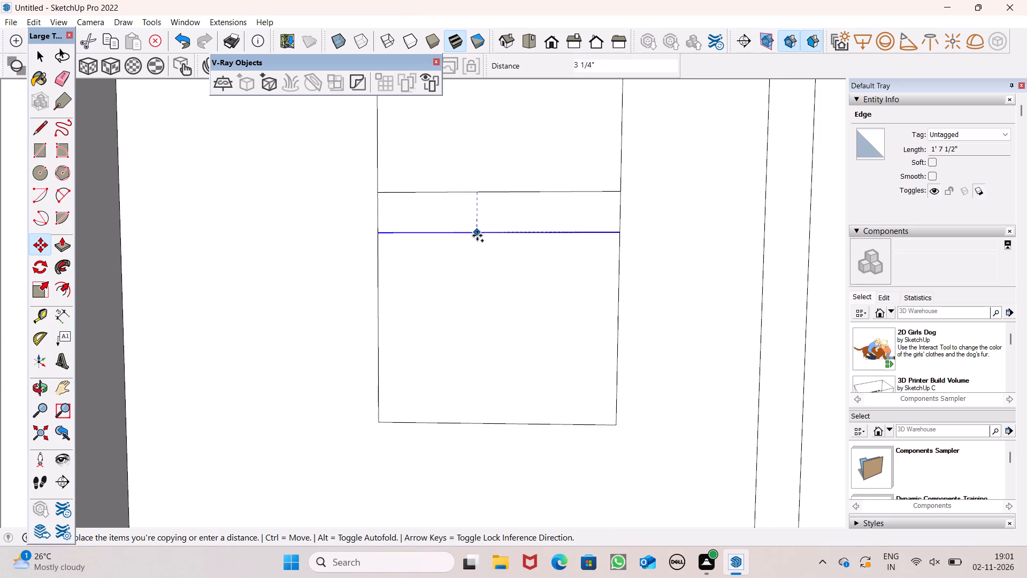
pyautogui.keyDown('ctrl'); pyautogui.moveTo(477, 235); pyautogui.dragTo(478, 310); pyautogui.keyUp('ctrl')
pyautogui.scroll(-3, 504, 280)
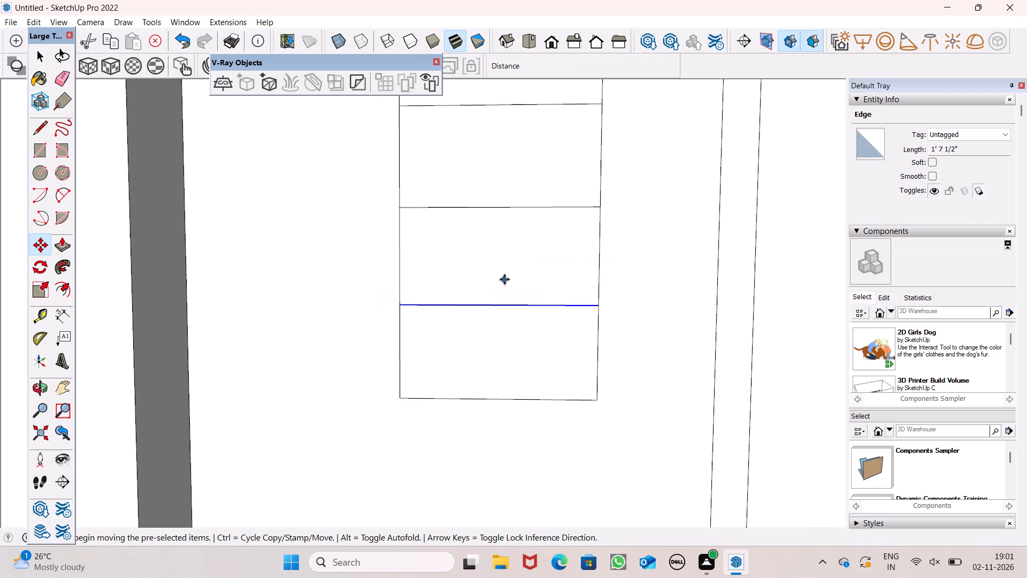
pyautogui.scroll(-20, 504, 279)
pyautogui.press('space')
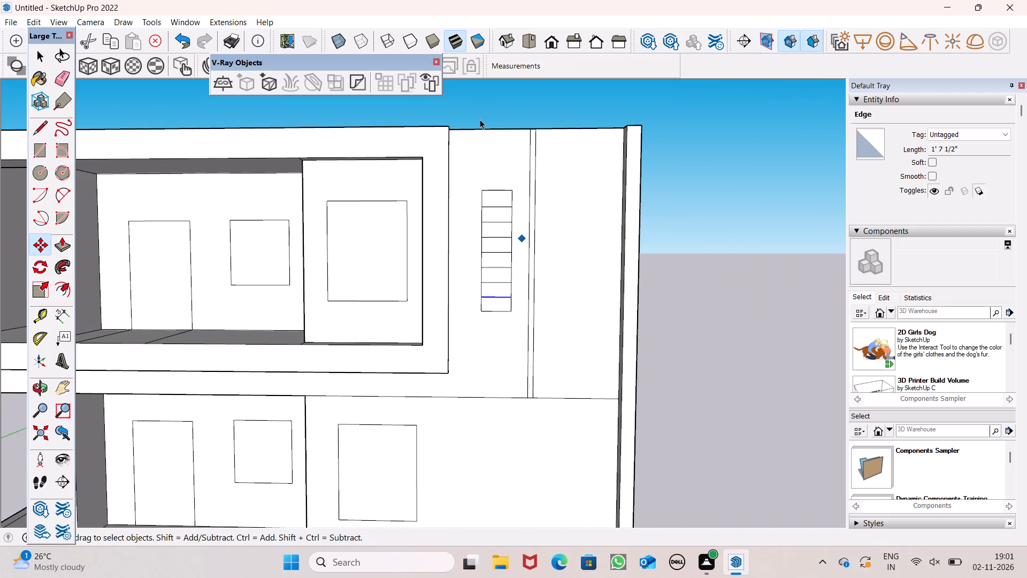
pyautogui.click(480, 119)
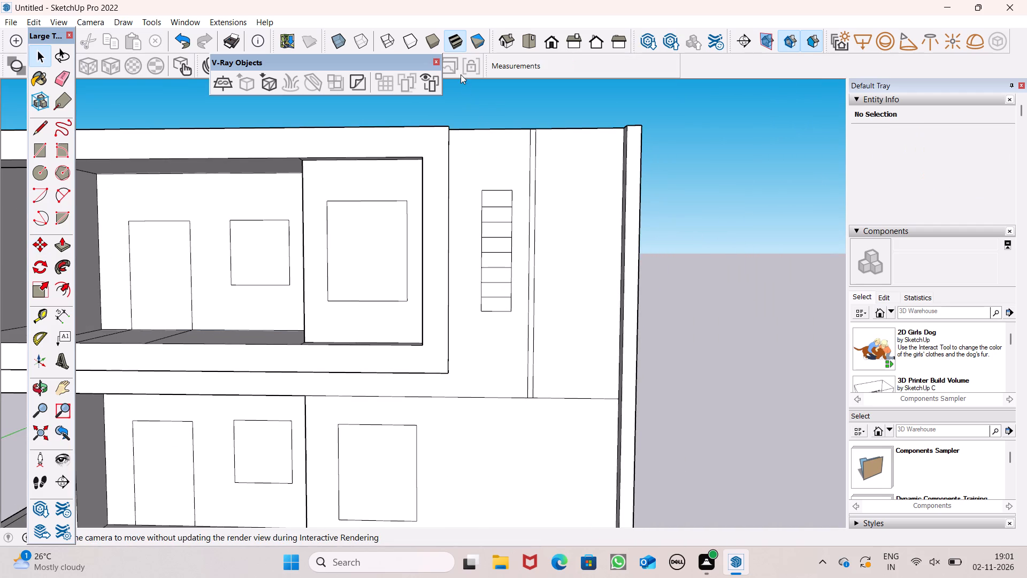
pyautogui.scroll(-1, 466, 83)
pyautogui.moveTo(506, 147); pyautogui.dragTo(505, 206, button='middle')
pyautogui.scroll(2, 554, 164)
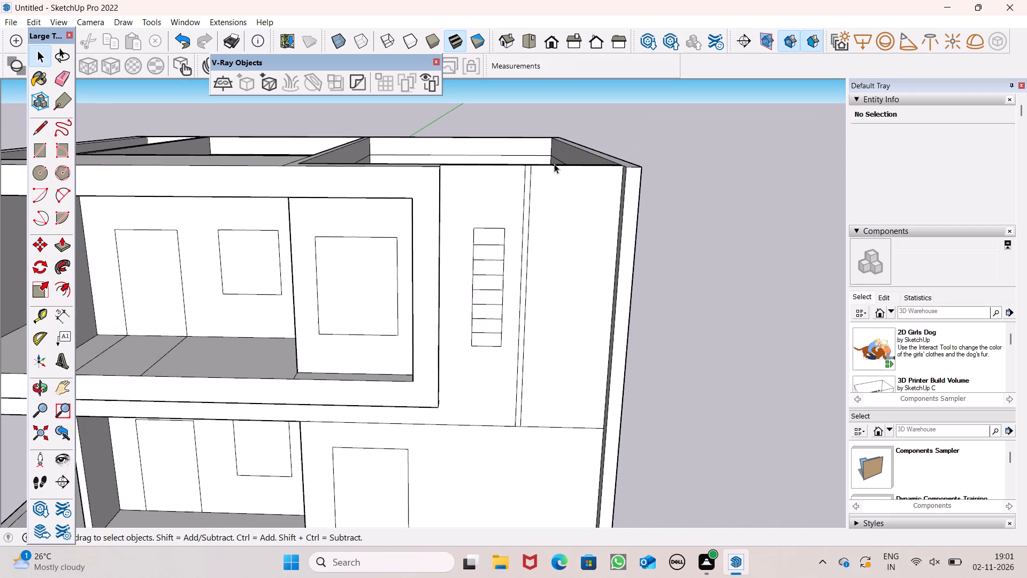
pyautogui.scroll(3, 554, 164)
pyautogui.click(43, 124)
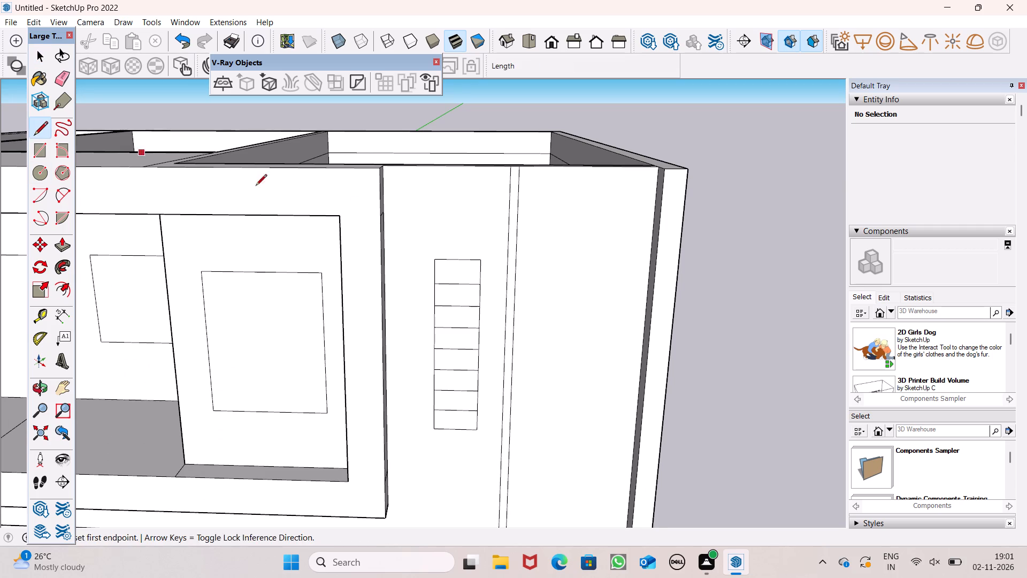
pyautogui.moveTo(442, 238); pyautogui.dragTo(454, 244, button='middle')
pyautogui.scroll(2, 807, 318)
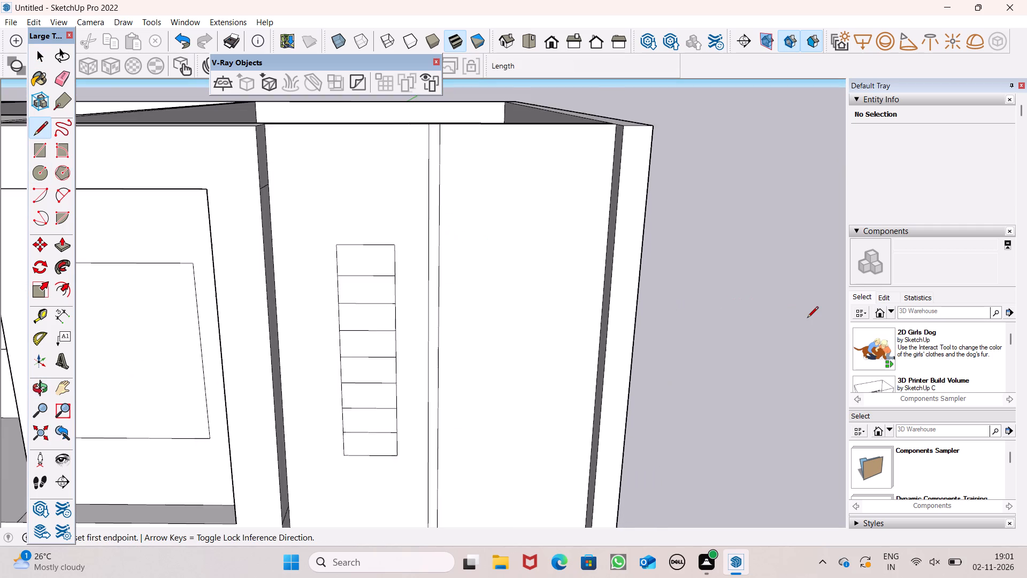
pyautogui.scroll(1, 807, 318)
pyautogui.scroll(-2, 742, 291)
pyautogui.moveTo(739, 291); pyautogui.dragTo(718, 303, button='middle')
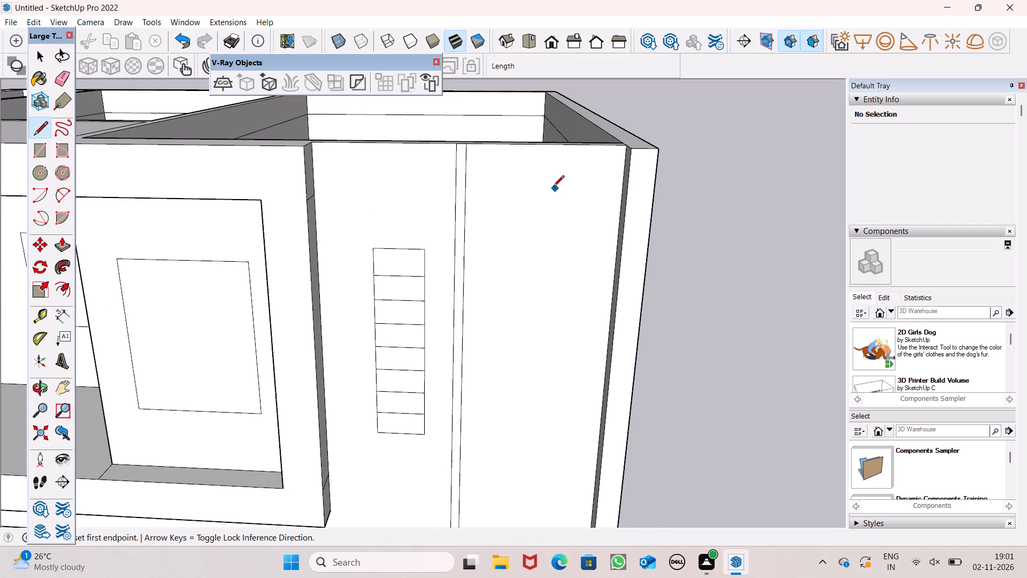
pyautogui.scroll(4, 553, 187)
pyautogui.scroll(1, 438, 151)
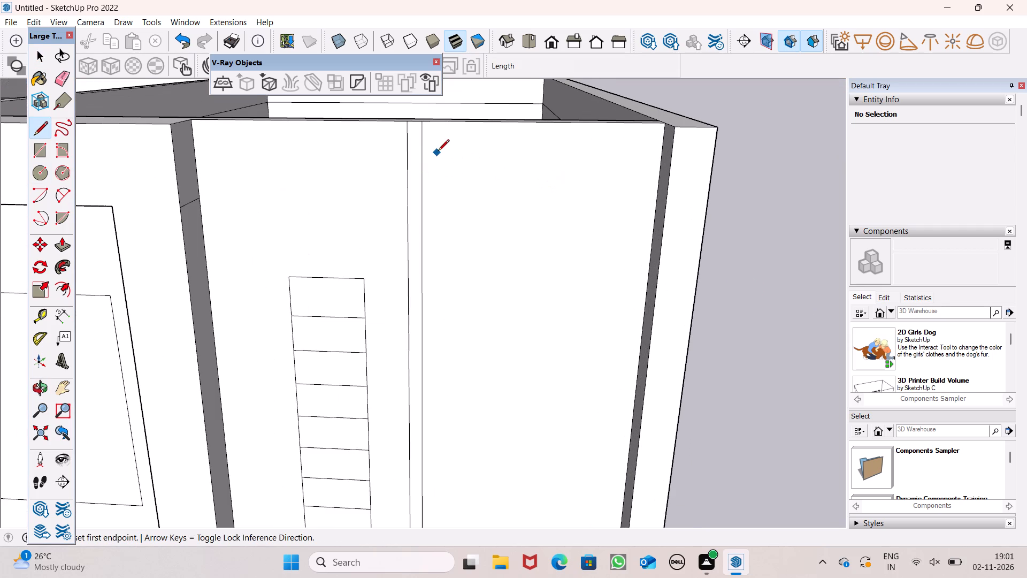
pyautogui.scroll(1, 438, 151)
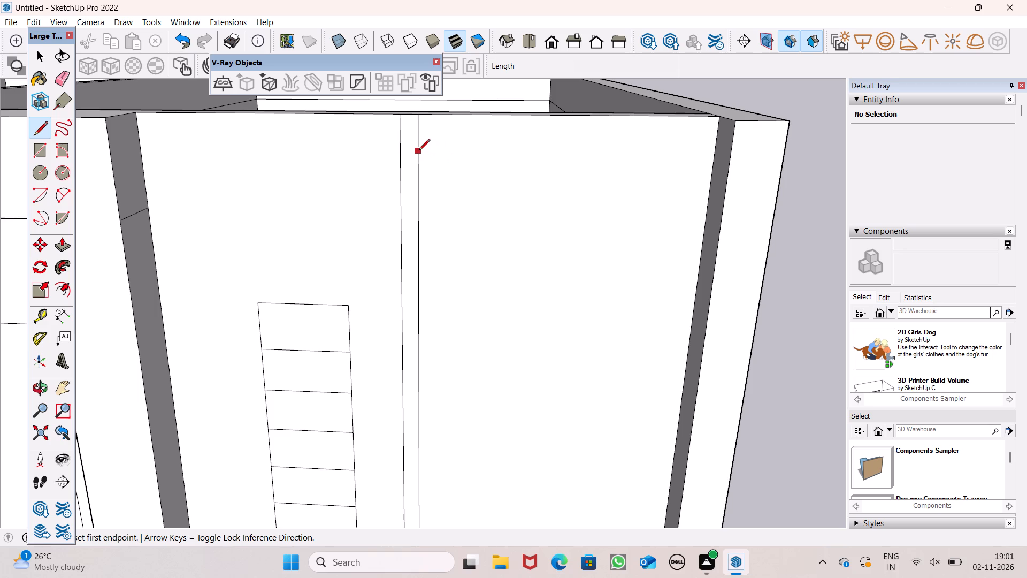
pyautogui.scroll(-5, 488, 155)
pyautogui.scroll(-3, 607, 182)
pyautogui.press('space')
# Erase the leftover lines running across the upper balcony floor in front of the doorway.
pyautogui.scroll(-1, 597, 179)
pyautogui.scroll(1, 577, 177)
pyautogui.scroll(-4, 577, 177)
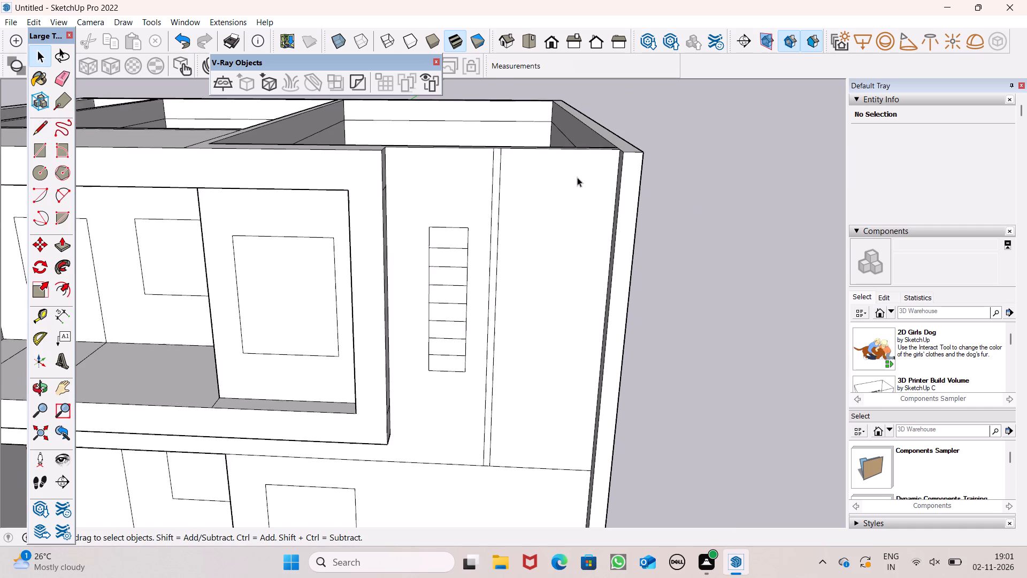
pyautogui.scroll(-11, 577, 177)
pyautogui.moveTo(390, 232); pyautogui.dragTo(417, 260, button='middle')
pyautogui.scroll(1, 412, 255)
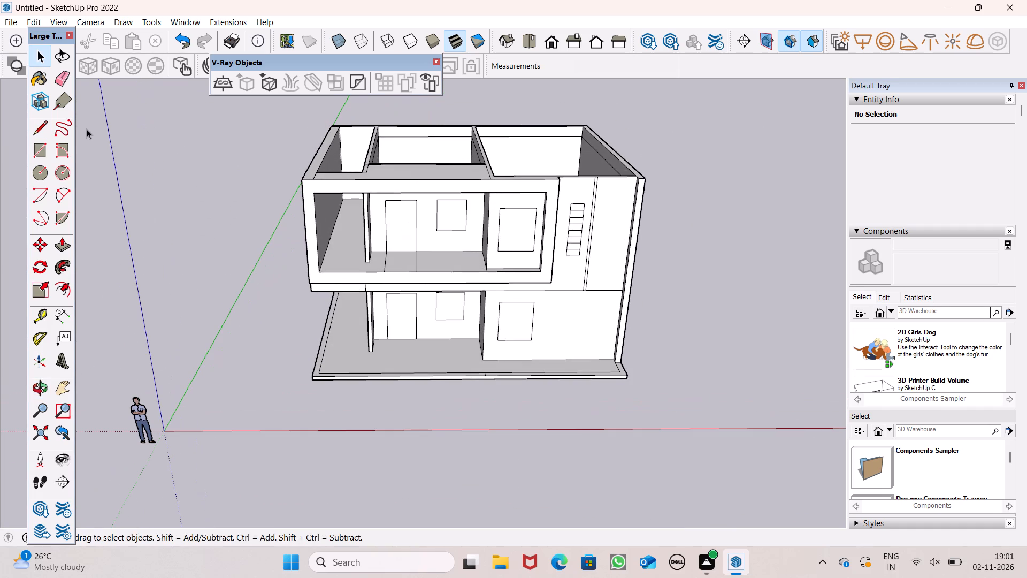
pyautogui.click(67, 85)
pyautogui.scroll(4, 391, 191)
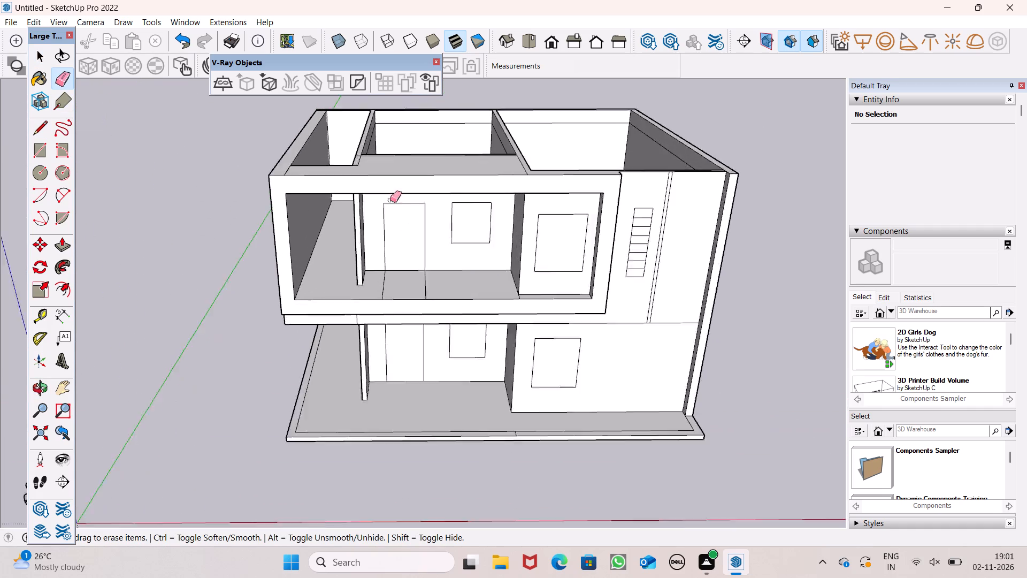
pyautogui.scroll(3, 390, 200)
pyautogui.moveTo(375, 321); pyautogui.dragTo(458, 327)
pyautogui.scroll(-2, 376, 284)
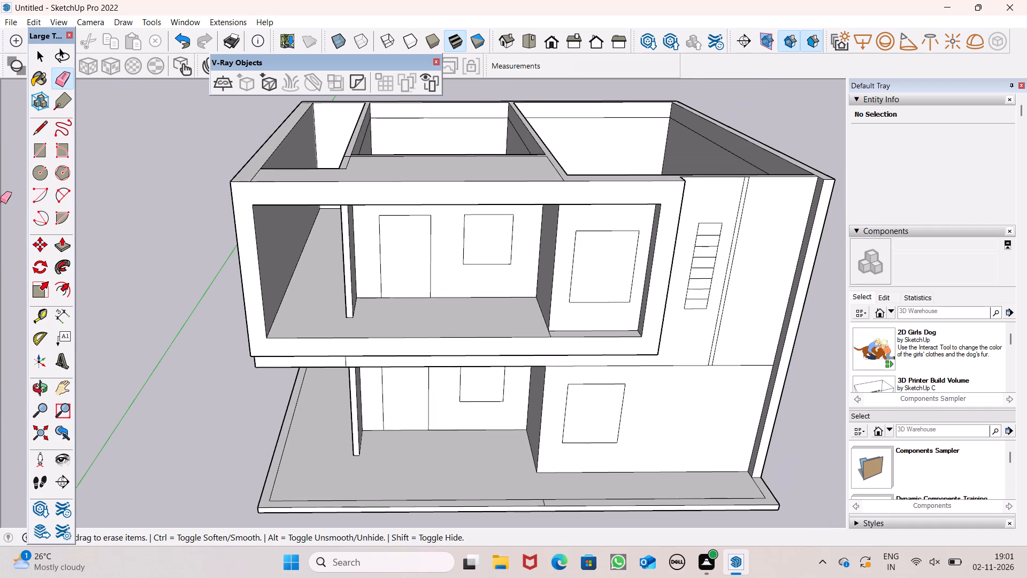
# Push the upper-floor door and small window faces 6" through the recessed wall to cut openings.
pyautogui.click(55, 247)
pyautogui.scroll(4, 431, 267)
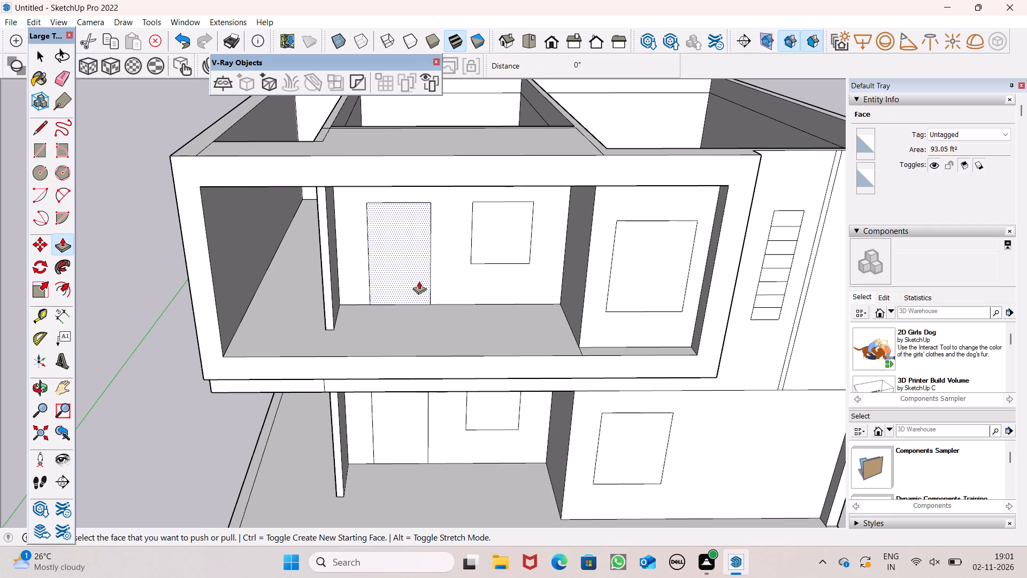
pyautogui.moveTo(374, 306); pyautogui.dragTo(424, 276)
pyautogui.moveTo(499, 288); pyautogui.dragTo(481, 233, button='middle')
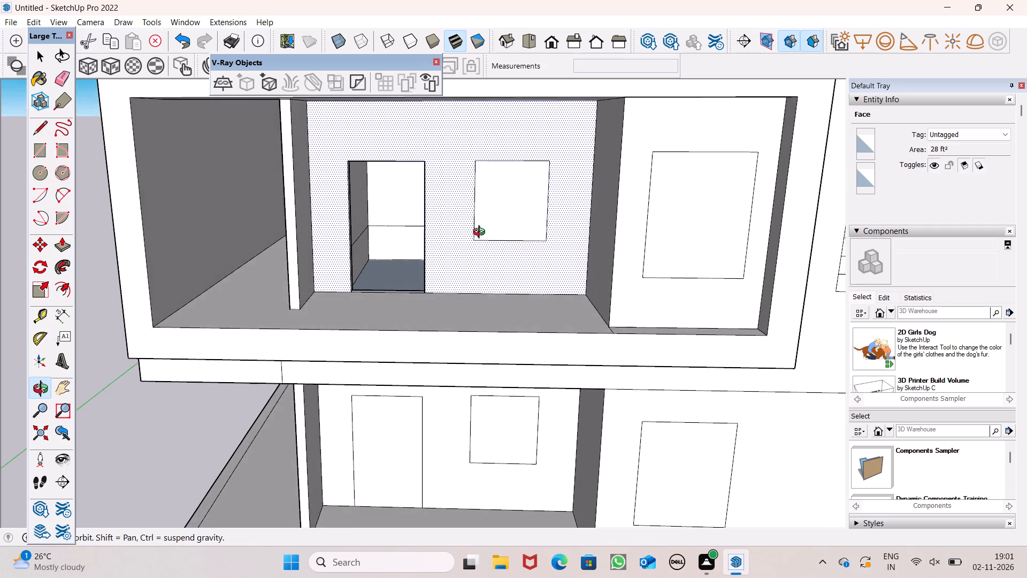
pyautogui.moveTo(481, 233); pyautogui.dragTo(481, 240, button='middle')
pyautogui.scroll(4, 481, 240)
pyautogui.moveTo(485, 239); pyautogui.dragTo(500, 221)
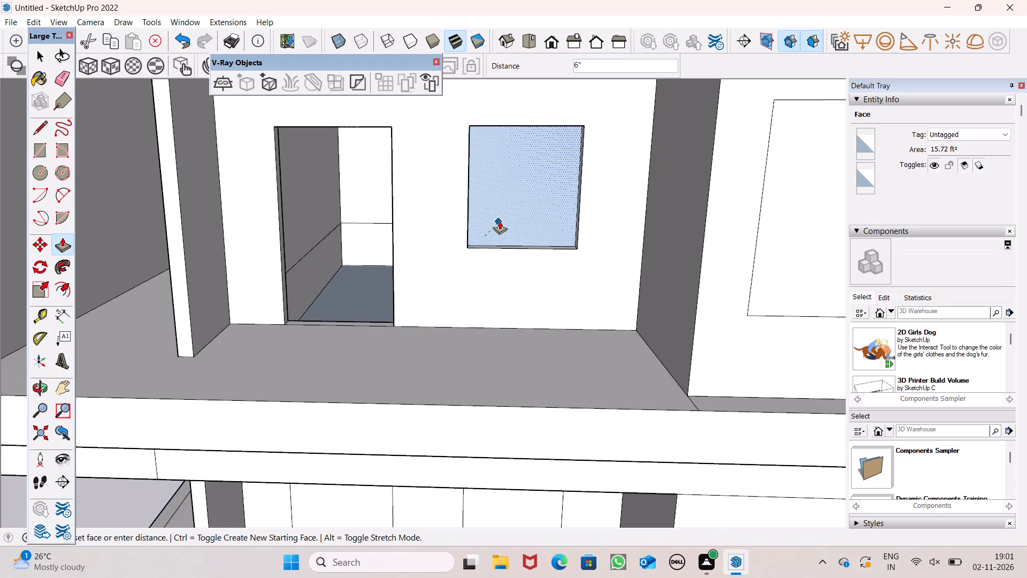
pyautogui.moveTo(500, 221); pyautogui.dragTo(526, 209)
pyautogui.scroll(-5, 470, 187)
# Push the ground-floor door and small window faces 6" through the recessed wall to cut openings.
pyautogui.moveTo(434, 361); pyautogui.dragTo(451, 298, button='middle')
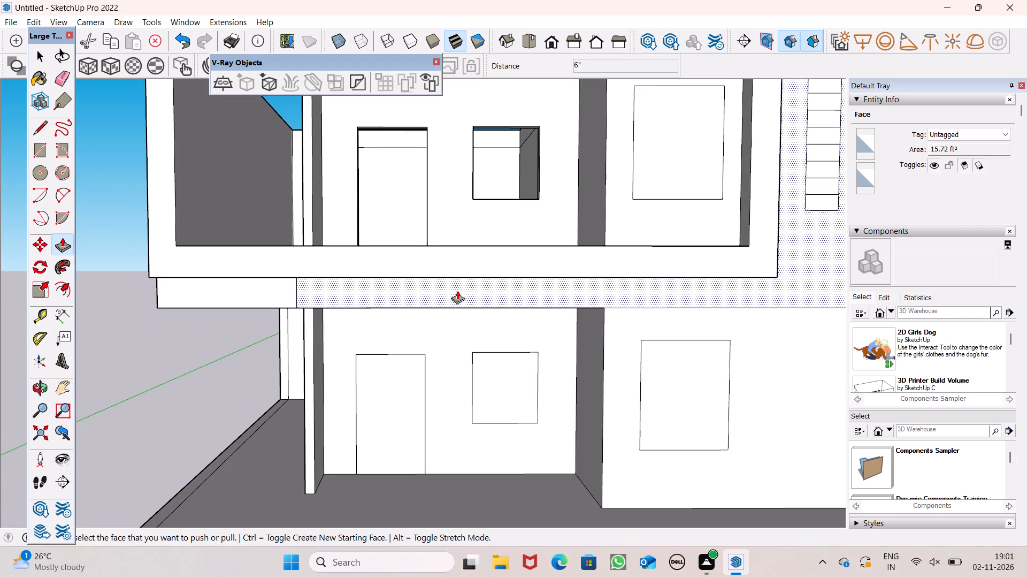
pyautogui.moveTo(376, 466); pyautogui.dragTo(412, 391)
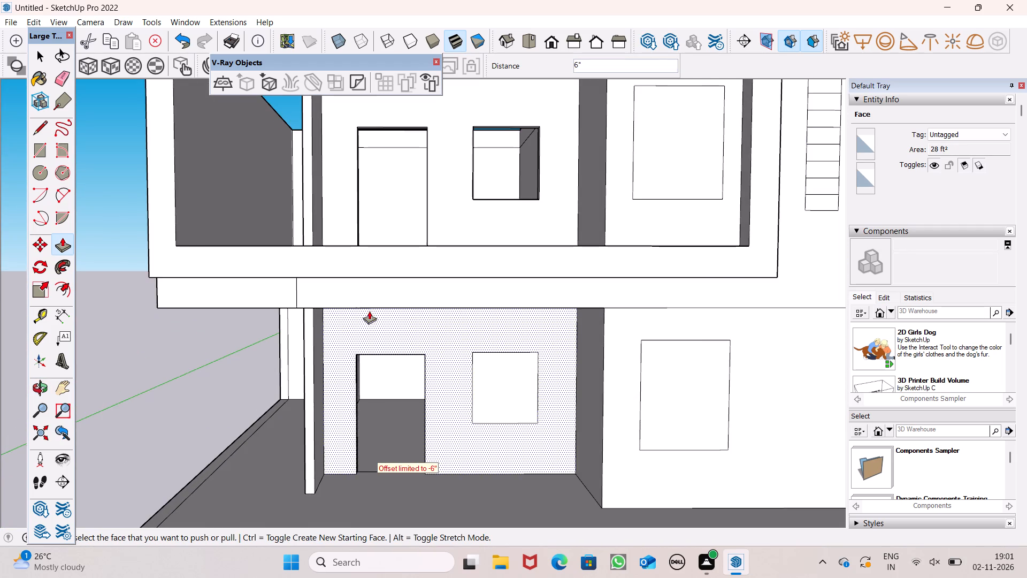
pyautogui.scroll(-4, 376, 314)
pyautogui.moveTo(414, 375); pyautogui.dragTo(373, 383, button='middle')
pyautogui.scroll(1, 373, 383)
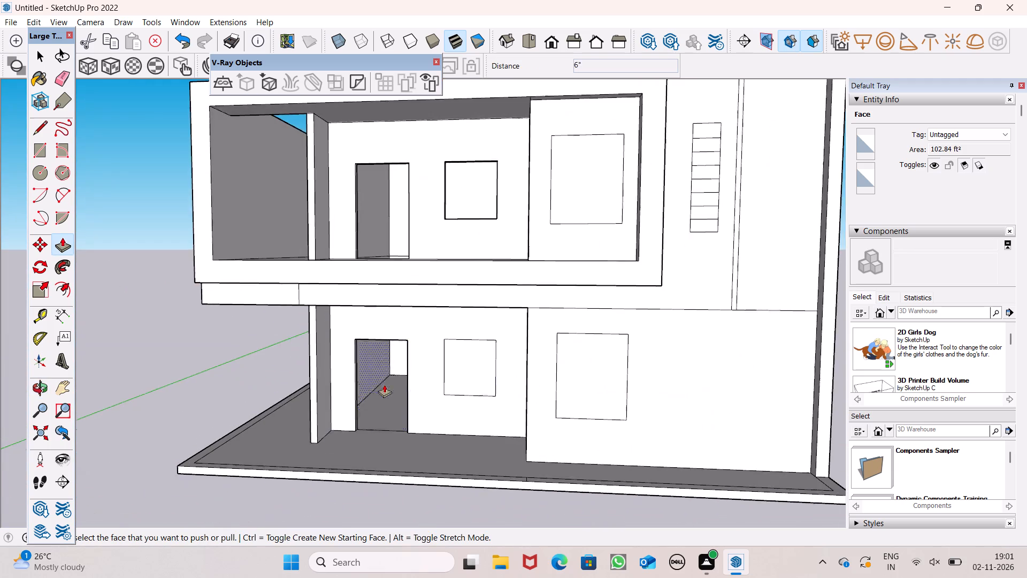
pyautogui.scroll(3, 384, 384)
pyautogui.moveTo(465, 399); pyautogui.dragTo(494, 372)
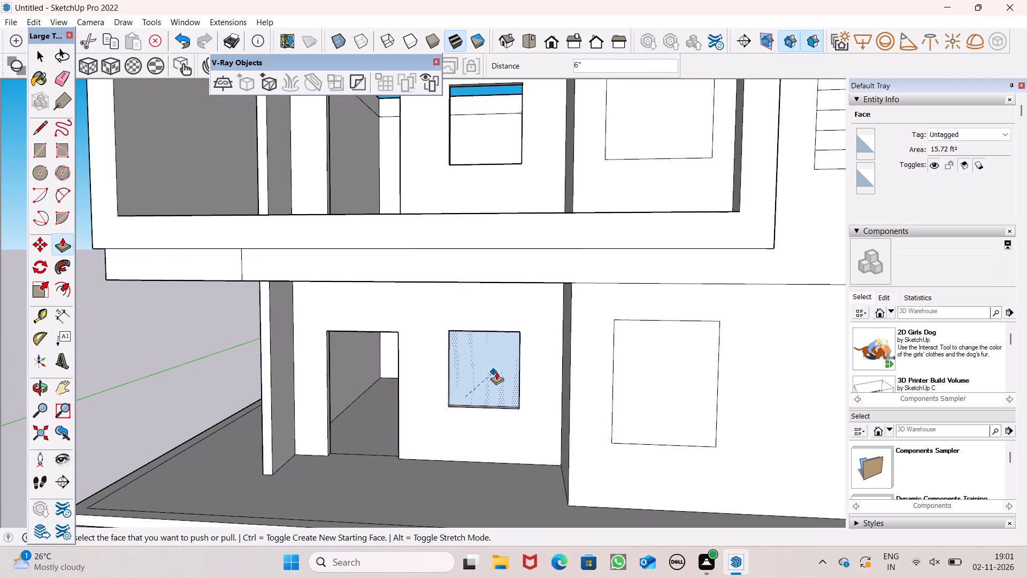
pyautogui.scroll(-4, 338, 374)
# Push the large window faces on the upper and ground floors 6" through the front wall to cut openings.
pyautogui.moveTo(380, 399); pyautogui.dragTo(372, 430, button='middle')
pyautogui.scroll(7, 511, 224)
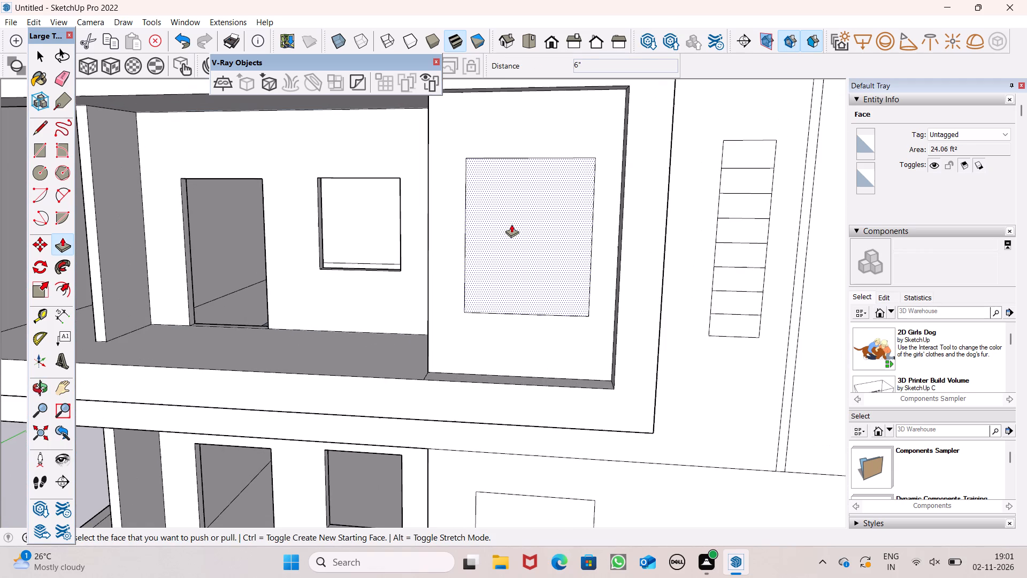
pyautogui.scroll(1, 511, 229)
pyautogui.moveTo(485, 306); pyautogui.dragTo(558, 263)
pyautogui.scroll(-8, 513, 201)
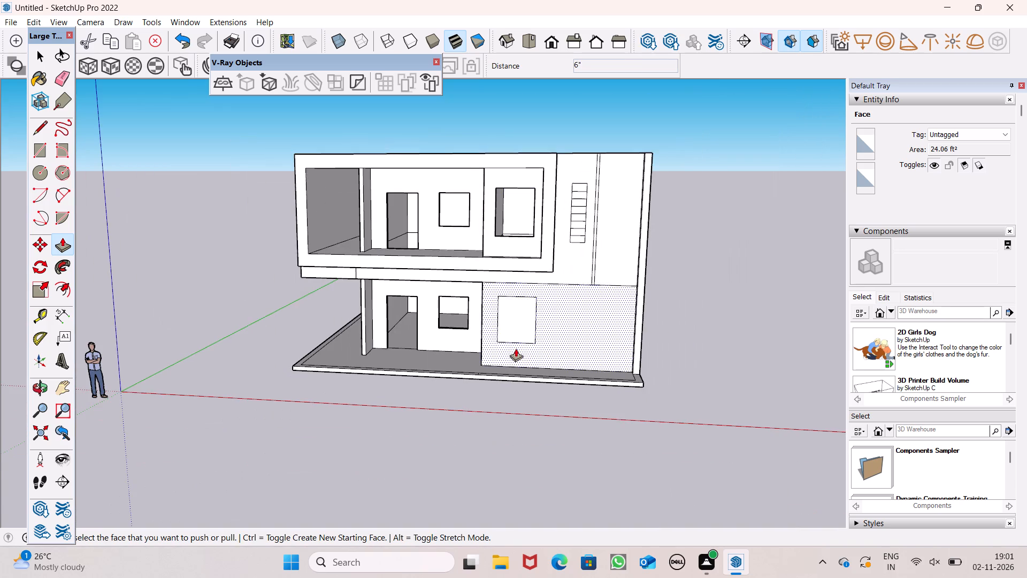
pyautogui.scroll(8, 514, 340)
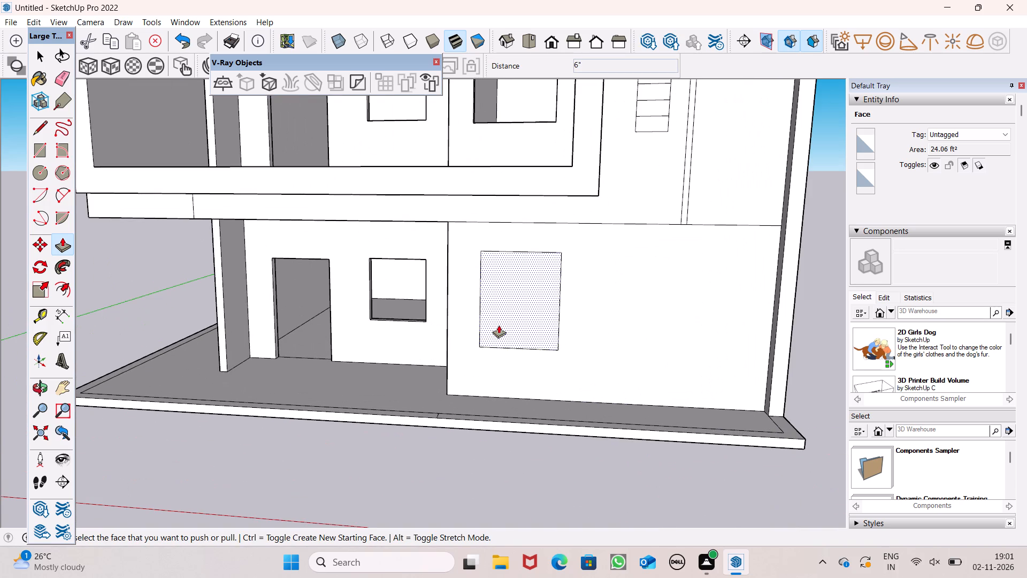
pyautogui.moveTo(496, 332); pyautogui.dragTo(541, 303)
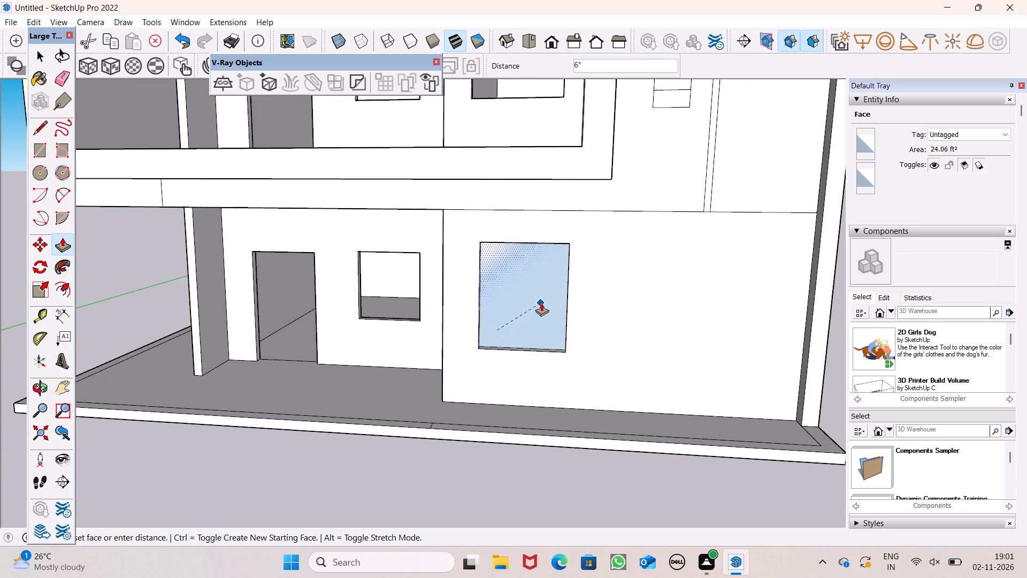
pyautogui.moveTo(541, 303); pyautogui.dragTo(557, 286)
pyautogui.scroll(-9, 503, 300)
# Draw a short line about 6 3/8" long on the middle room's wall edge at upper door-sill level to close a floor face.
pyautogui.moveTo(518, 328); pyautogui.dragTo(520, 330, button='middle')
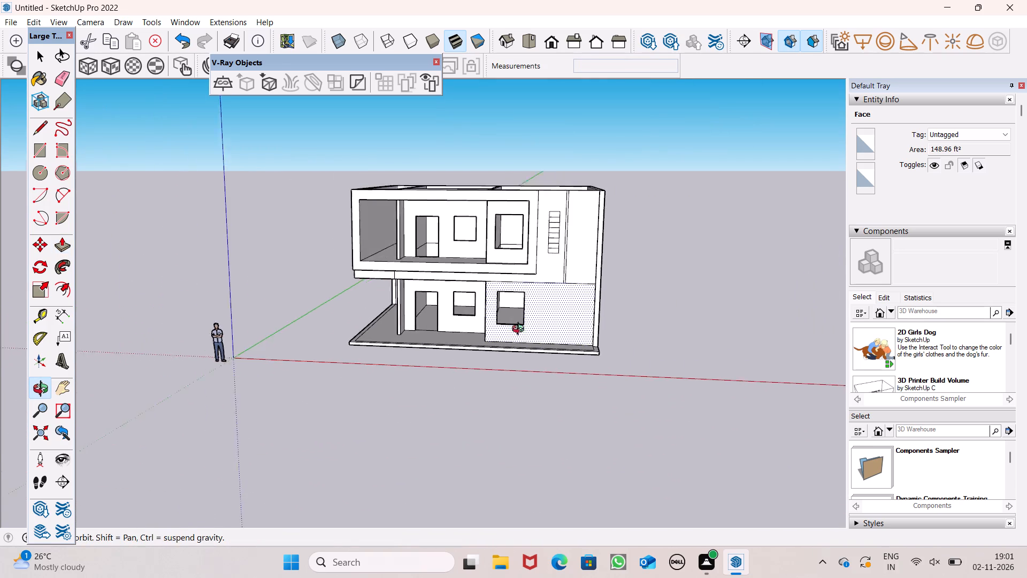
pyautogui.moveTo(520, 330); pyautogui.dragTo(530, 399, button='middle')
pyautogui.scroll(-3, 419, 139)
pyautogui.scroll(1, 425, 224)
pyautogui.moveTo(426, 224); pyautogui.dragTo(395, 368, button='middle')
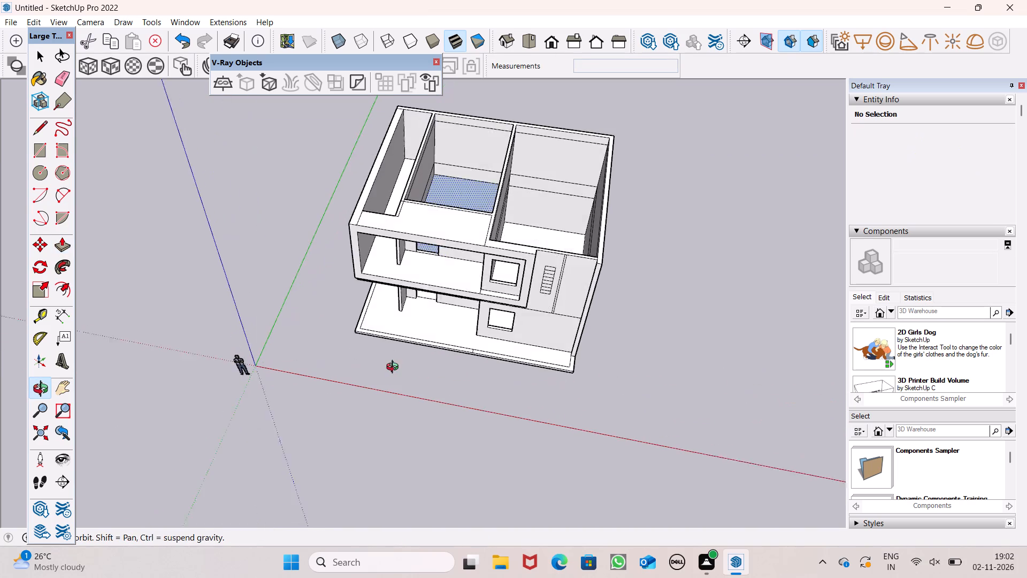
pyautogui.moveTo(395, 368); pyautogui.dragTo(396, 374, button='middle')
pyautogui.scroll(10, 448, 182)
pyautogui.moveTo(436, 226); pyautogui.dragTo(397, 243, button='middle')
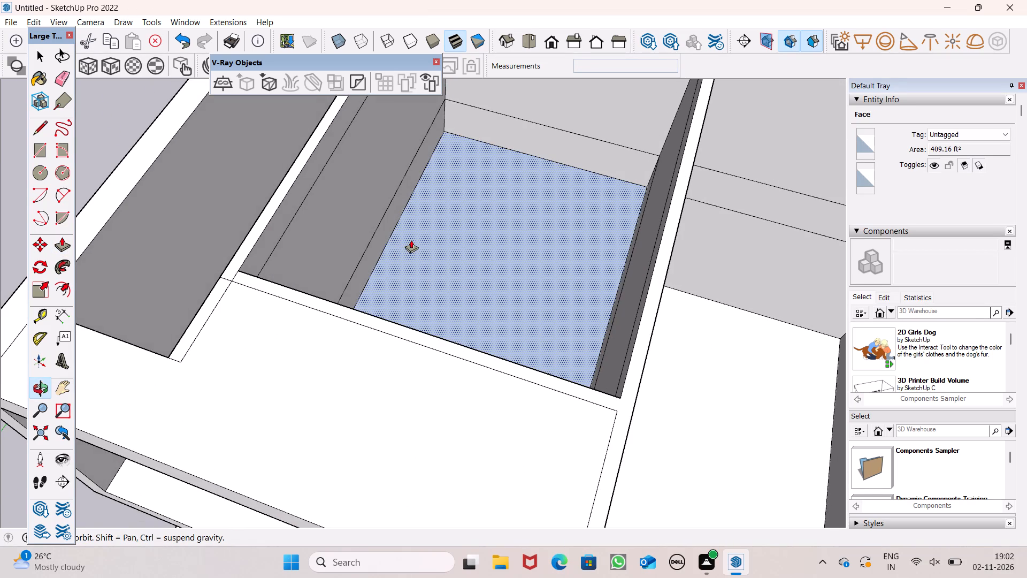
pyautogui.scroll(7, 401, 222)
pyautogui.moveTo(472, 270); pyautogui.dragTo(312, 284, button='middle')
pyautogui.scroll(-6, 455, 258)
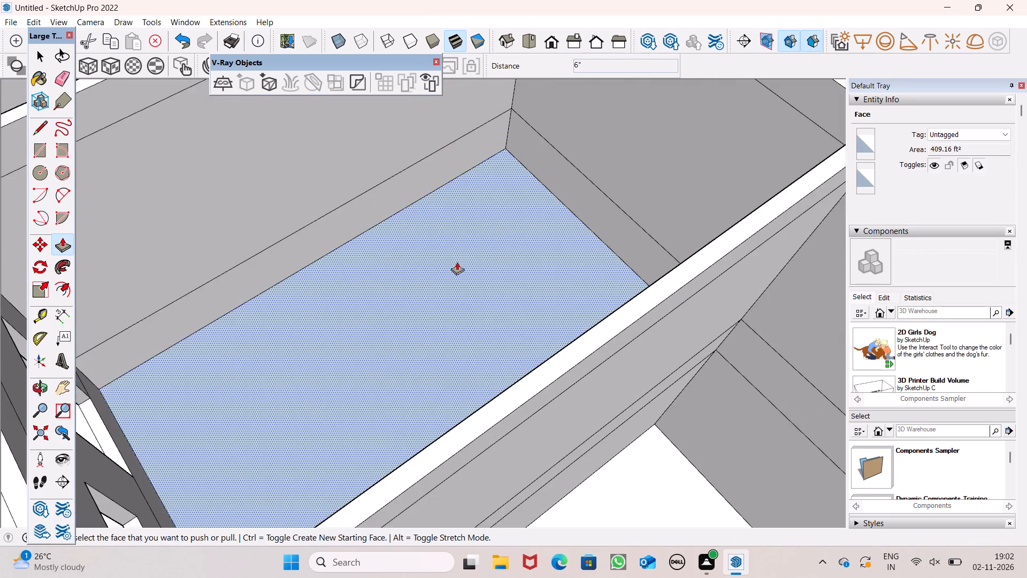
pyautogui.scroll(-2, 464, 261)
pyautogui.moveTo(467, 276); pyautogui.dragTo(163, 309, button='middle')
pyautogui.scroll(7, 237, 219)
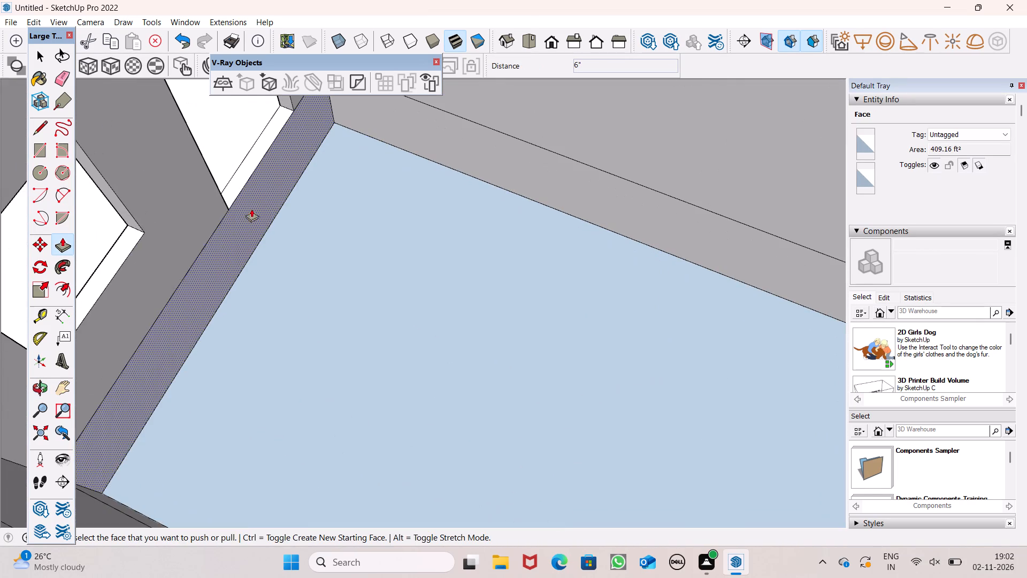
pyautogui.click(36, 135)
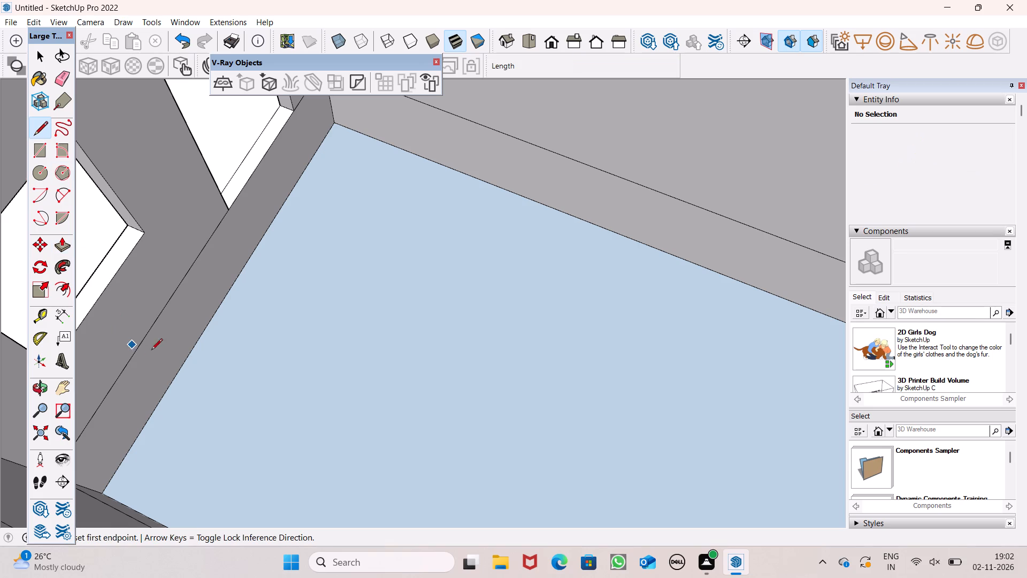
pyautogui.click(158, 316)
pyautogui.click(151, 328)
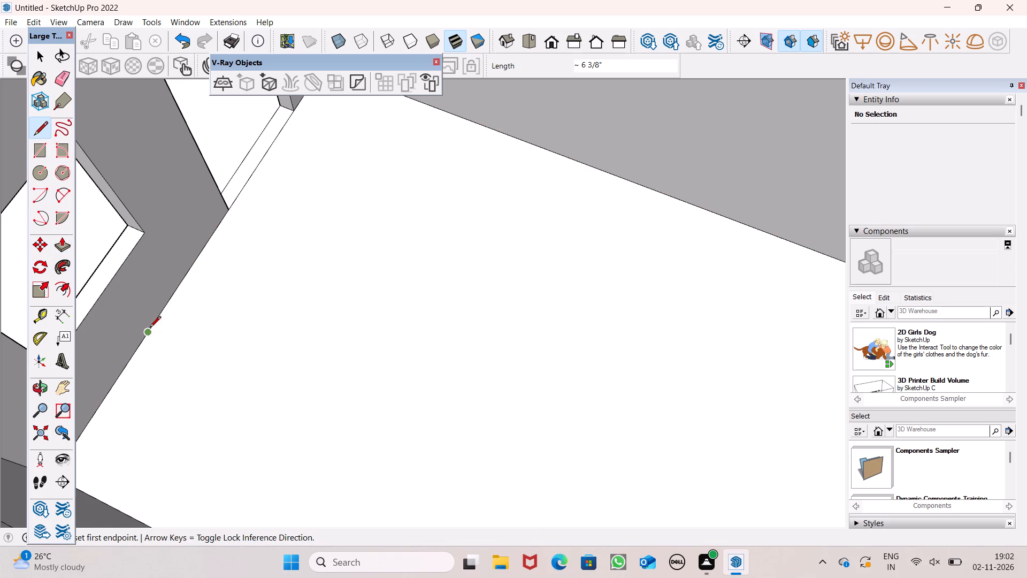
pyautogui.press('space')
# Push/pull the middle room's new upper-floor face 6".
pyautogui.click(62, 246)
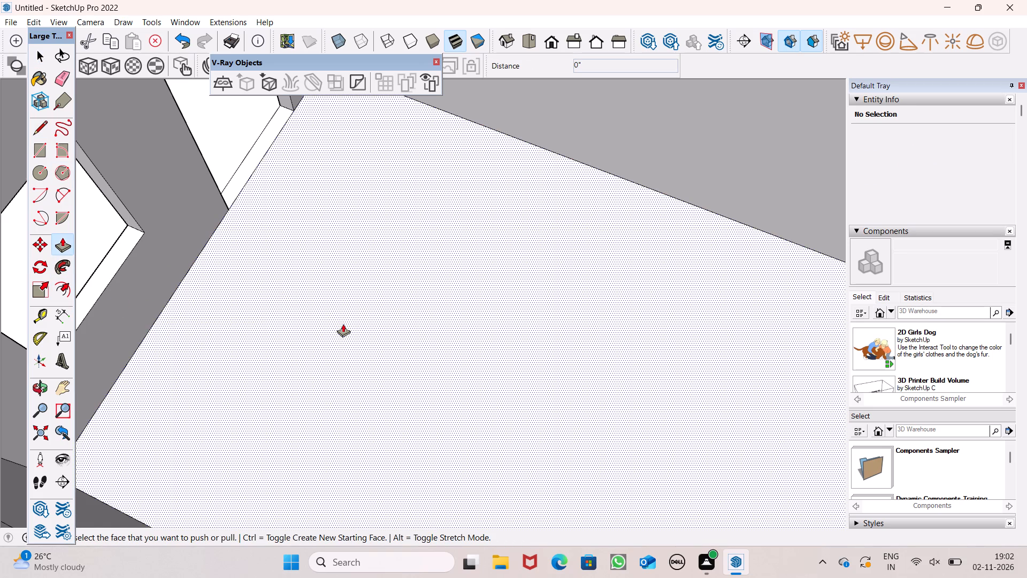
pyautogui.moveTo(344, 324); pyautogui.dragTo(344, 338)
pyautogui.write('6"')
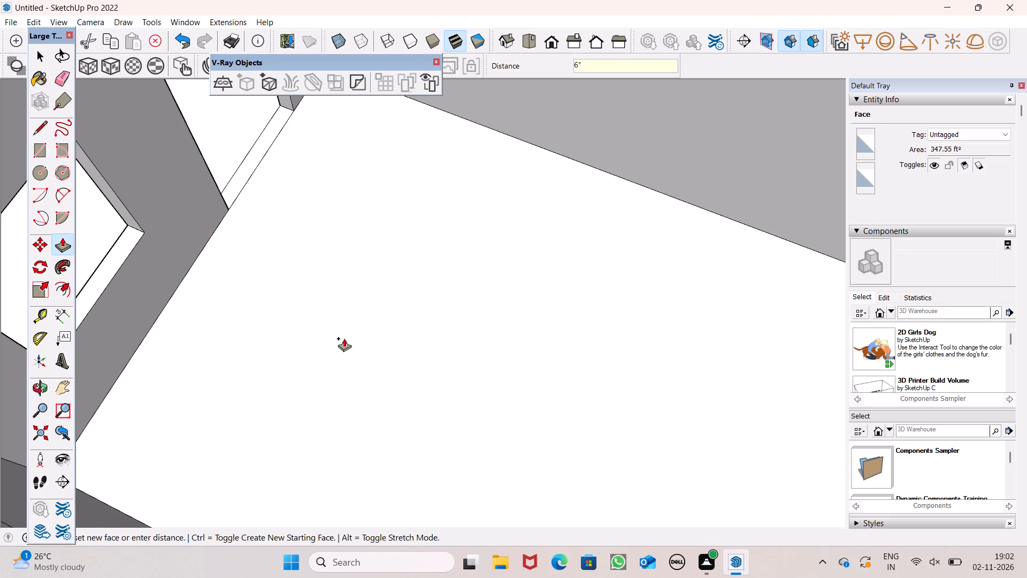
pyautogui.moveTo(344, 338); pyautogui.dragTo(344, 339)
pyautogui.press('Return')
pyautogui.scroll(-5, 375, 315)
pyautogui.press('space')
# Examine the middle room's upper floor, the adjoining larger room and the front openings from inside and outside.
pyautogui.moveTo(360, 341); pyautogui.dragTo(575, 261, button='middle')
pyautogui.scroll(1, 575, 261)
pyautogui.scroll(-6, 489, 260)
pyautogui.moveTo(493, 304); pyautogui.dragTo(288, 386, button='middle')
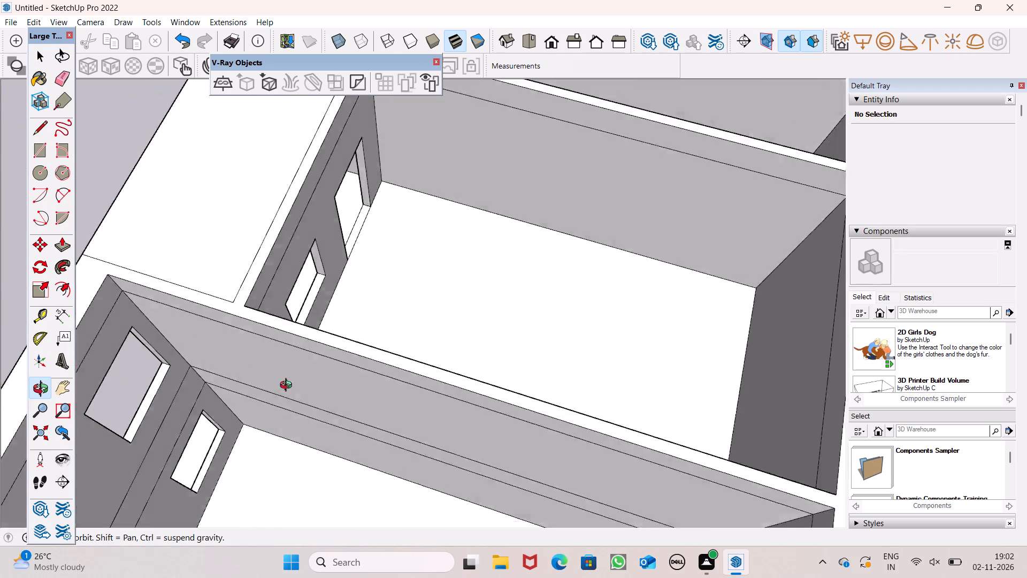
pyautogui.moveTo(288, 386); pyautogui.dragTo(695, 218, button='middle')
pyautogui.scroll(1, 695, 219)
pyautogui.scroll(-4, 365, 279)
pyautogui.moveTo(285, 310); pyautogui.dragTo(456, 246, button='middle')
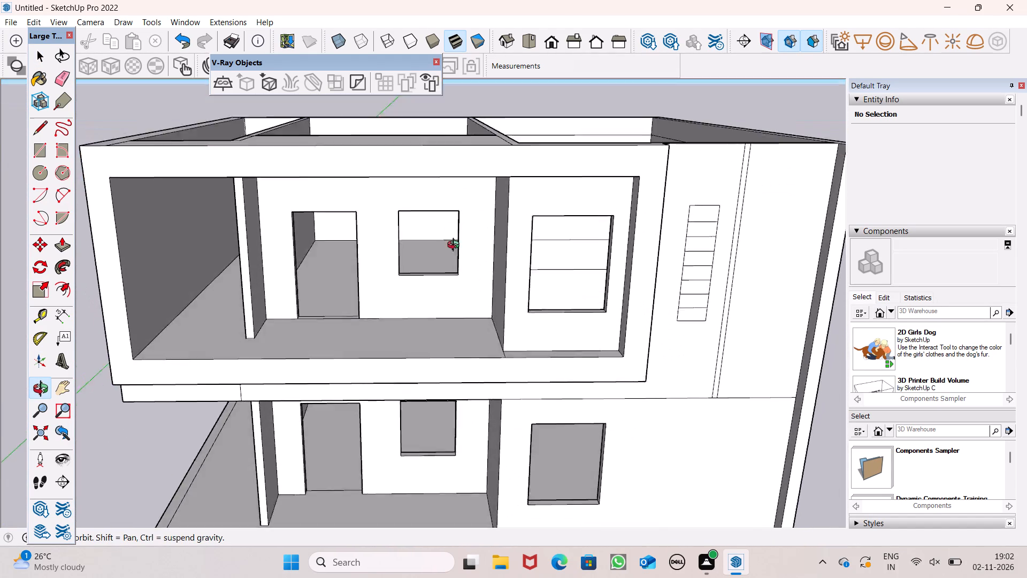
pyautogui.moveTo(456, 246); pyautogui.dragTo(343, 361, button='middle')
pyautogui.scroll(-5, 334, 264)
pyautogui.moveTo(427, 290); pyautogui.dragTo(0, 372, button='middle')
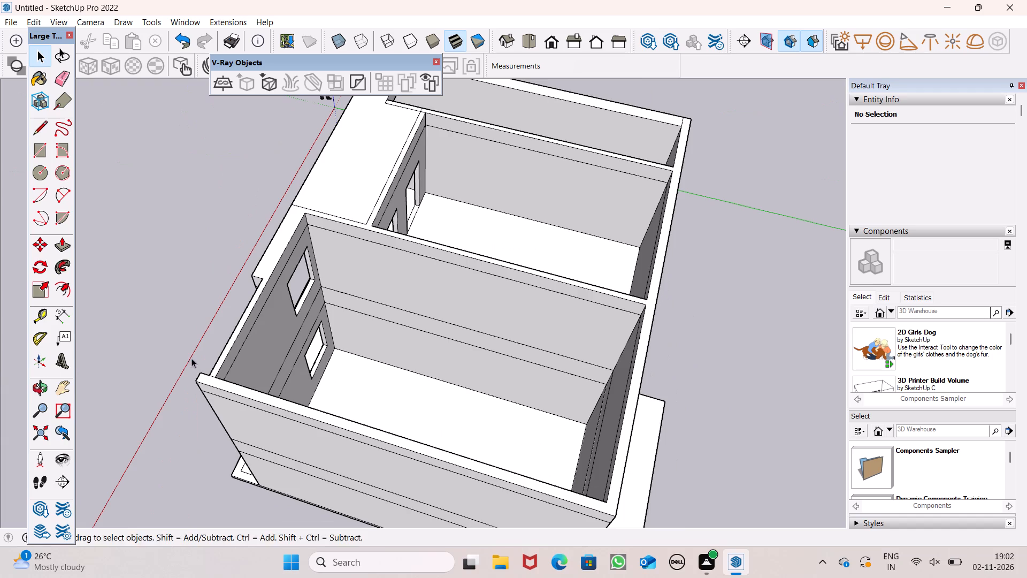
pyautogui.moveTo(513, 357); pyautogui.dragTo(272, 298, button='middle')
pyautogui.scroll(1, 271, 253)
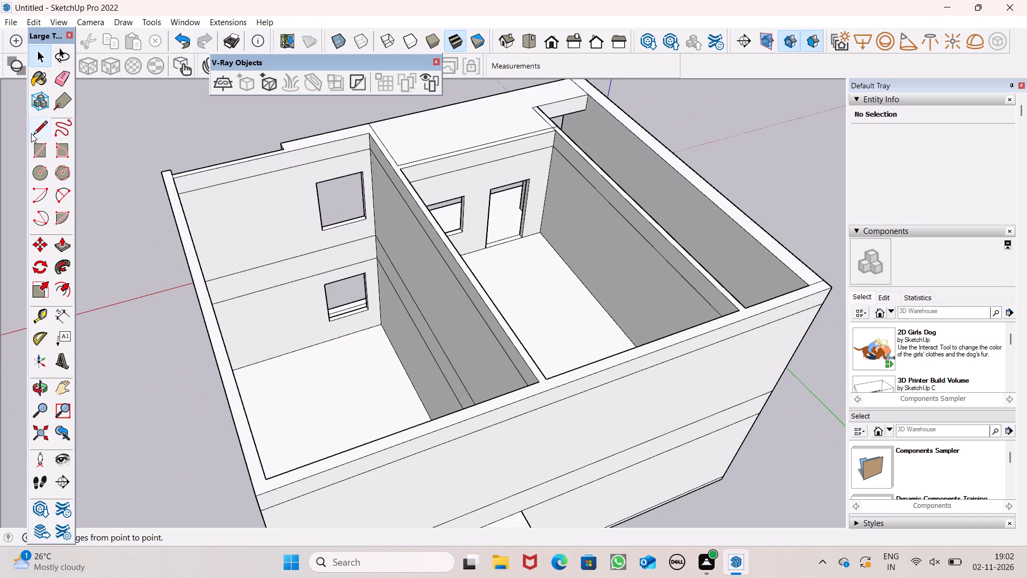
pyautogui.click(35, 127)
pyautogui.scroll(6, 273, 180)
pyautogui.moveTo(276, 288); pyautogui.dragTo(521, 248, button='middle')
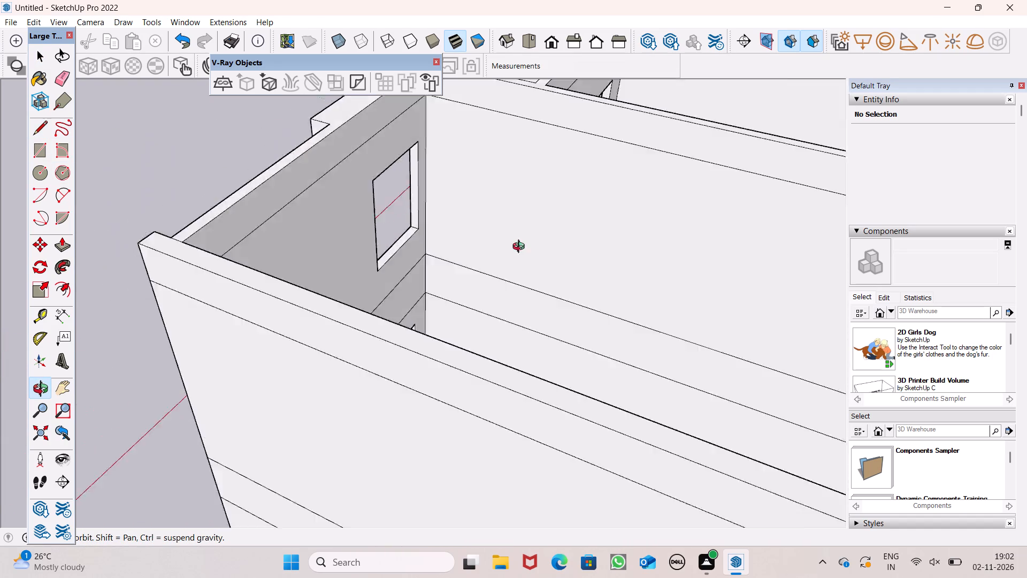
pyautogui.moveTo(521, 248); pyautogui.dragTo(930, 180, button='middle')
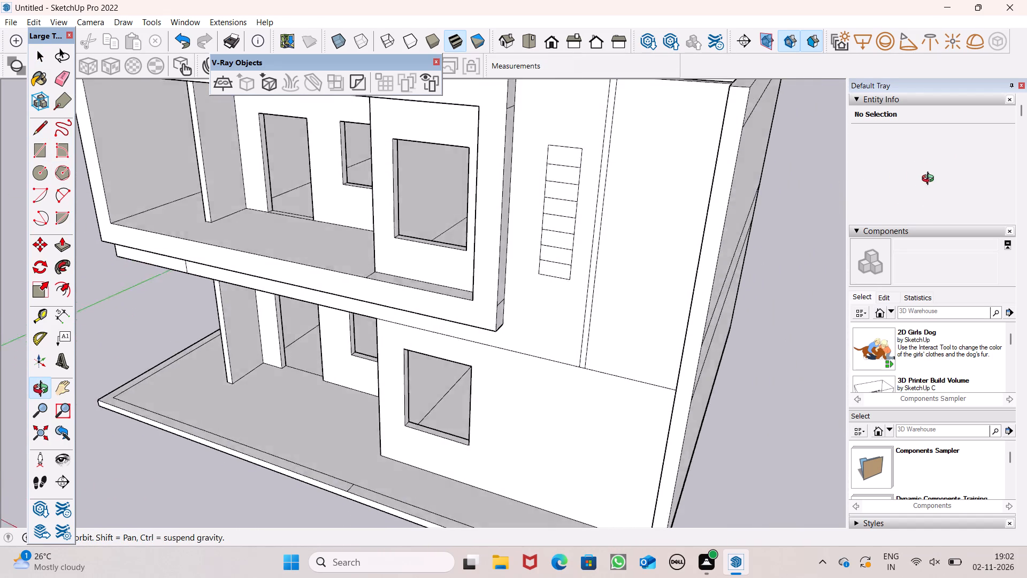
pyautogui.moveTo(930, 180); pyautogui.dragTo(1016, 95, button='middle')
pyautogui.scroll(1, 417, 194)
pyautogui.moveTo(417, 194); pyautogui.dragTo(462, 224, button='middle')
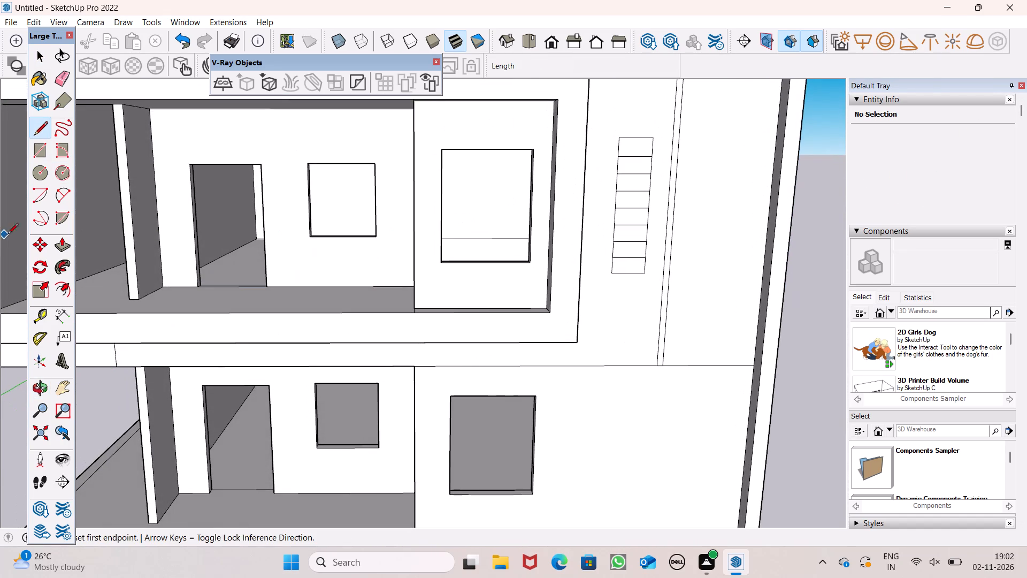
# Push/pull the top reveal of the upper-floor large window opening by about 3 1/8".
pyautogui.click(64, 247)
pyautogui.moveTo(361, 280); pyautogui.dragTo(373, 311, button='middle')
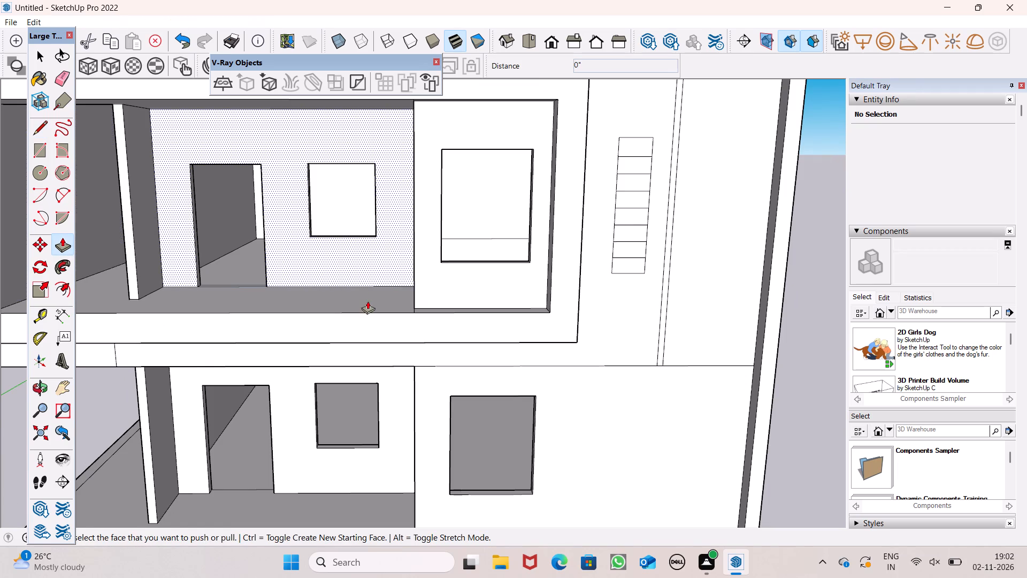
pyautogui.scroll(4, 467, 280)
pyautogui.scroll(-2, 477, 263)
pyautogui.scroll(1, 507, 275)
pyautogui.moveTo(507, 275); pyautogui.dragTo(219, 362, button='middle')
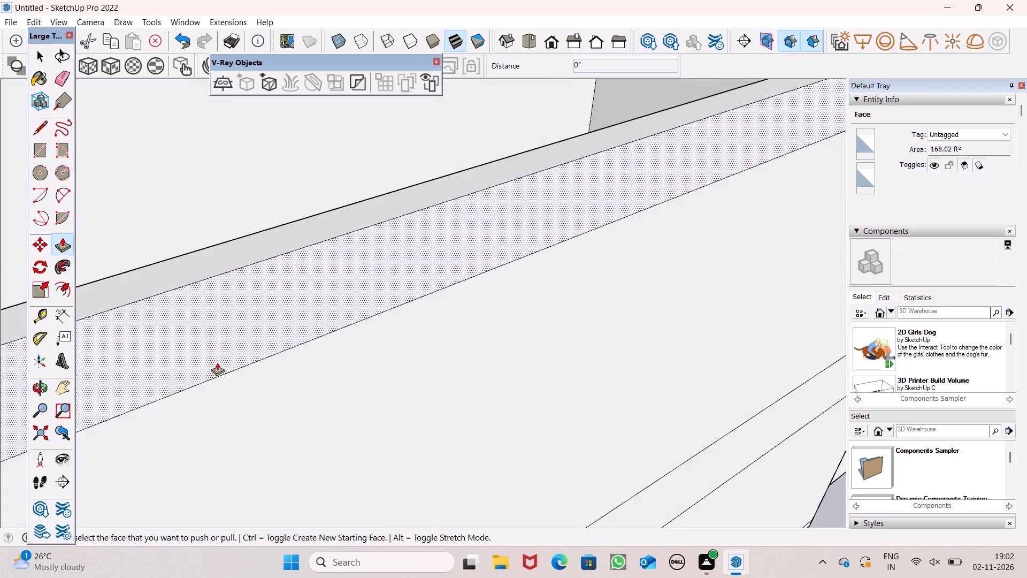
pyautogui.scroll(-6, 466, 200)
pyautogui.moveTo(500, 215); pyautogui.dragTo(91, 356, button='middle')
pyautogui.scroll(1, 88, 353)
pyautogui.scroll(-6, 264, 269)
pyautogui.moveTo(346, 275); pyautogui.dragTo(303, 207, button='middle')
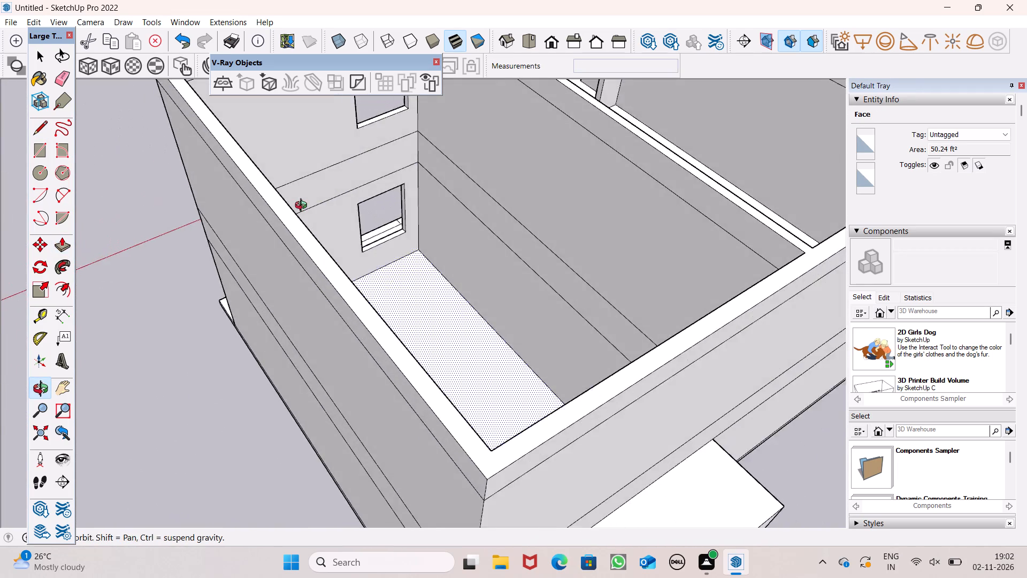
pyautogui.moveTo(303, 207); pyautogui.dragTo(302, 206, button='middle')
pyautogui.scroll(1, 302, 206)
pyautogui.scroll(-10, 318, 224)
pyautogui.scroll(2, 316, 150)
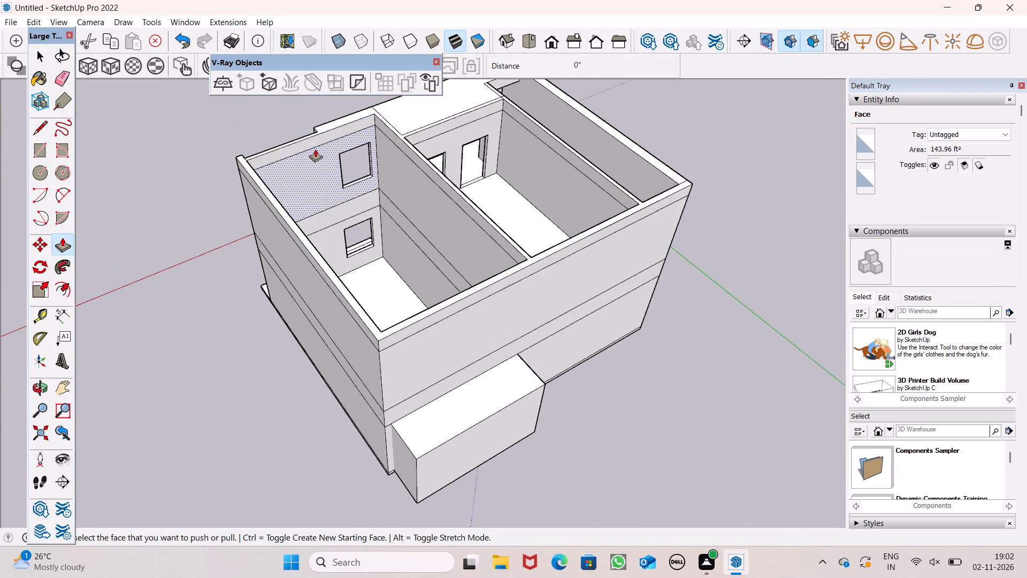
pyautogui.scroll(6, 315, 149)
pyautogui.scroll(3, 335, 107)
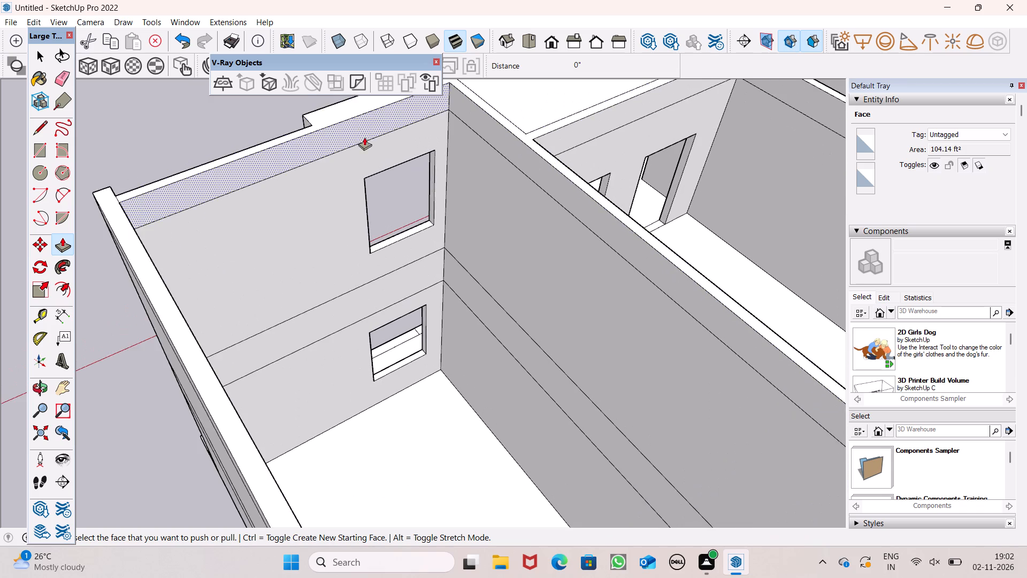
pyautogui.moveTo(364, 137); pyautogui.dragTo(920, 9, button='middle')
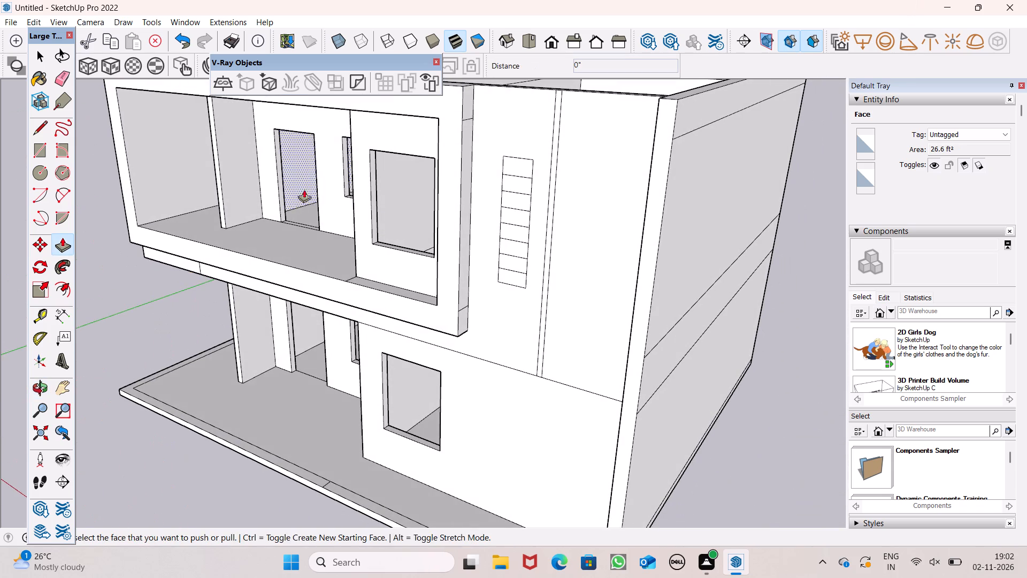
pyautogui.moveTo(393, 143); pyautogui.dragTo(501, 16, button='middle')
pyautogui.scroll(1, 499, 21)
pyautogui.scroll(-3, 480, 188)
pyautogui.scroll(12, 444, 110)
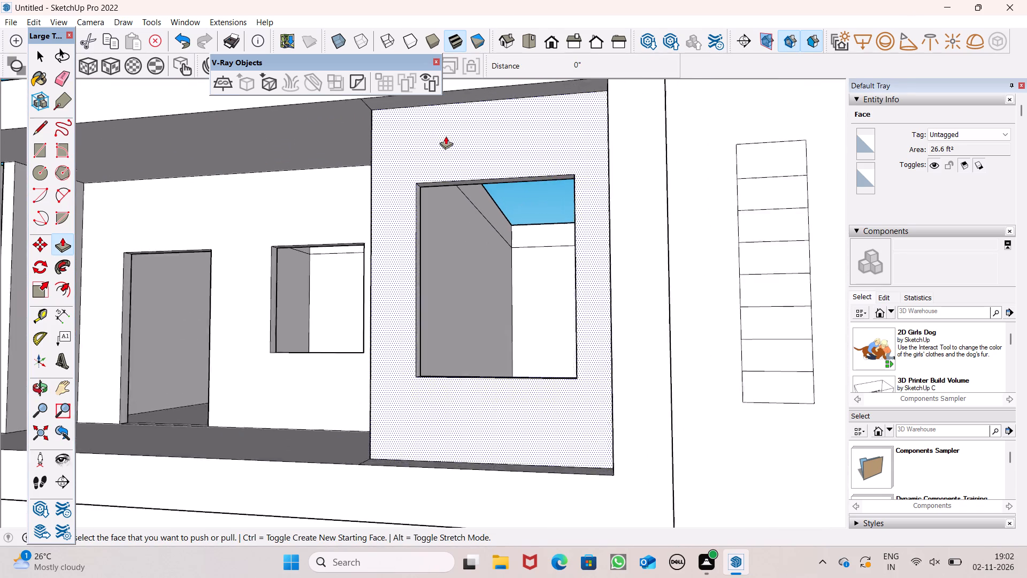
pyautogui.scroll(2, 446, 136)
pyautogui.moveTo(462, 193); pyautogui.dragTo(463, 182)
pyautogui.scroll(-3, 465, 211)
pyautogui.moveTo(548, 288); pyautogui.dragTo(496, 411, button='middle')
pyautogui.scroll(-2, 549, 245)
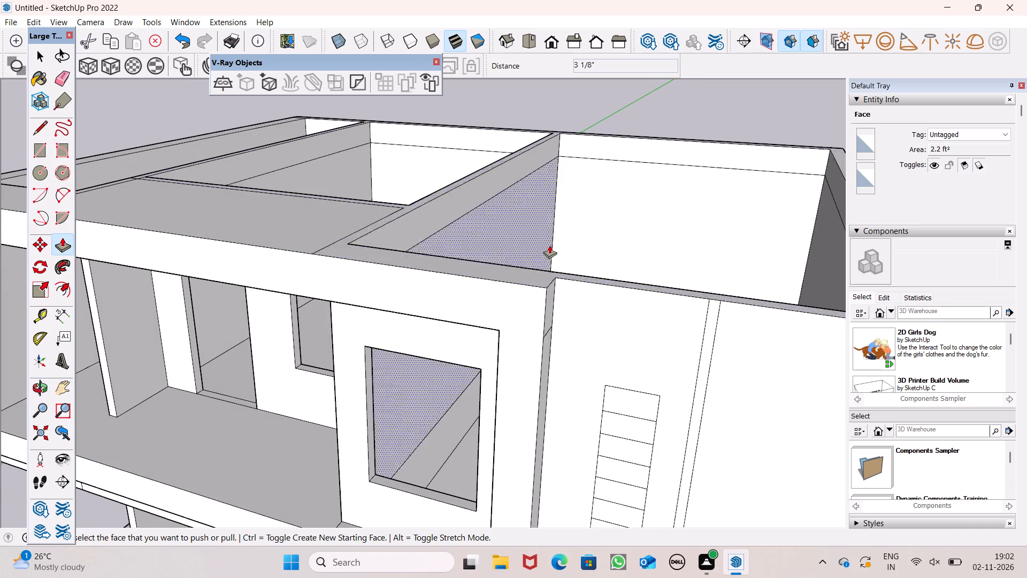
pyautogui.scroll(-2, 549, 245)
pyautogui.press('space')
# Draw a line about 1' 7" long on the larger room's front wall edge at upper-floor level to close a floor face.
pyautogui.scroll(-4, 572, 237)
pyautogui.moveTo(614, 289); pyautogui.dragTo(171, 406, button='middle')
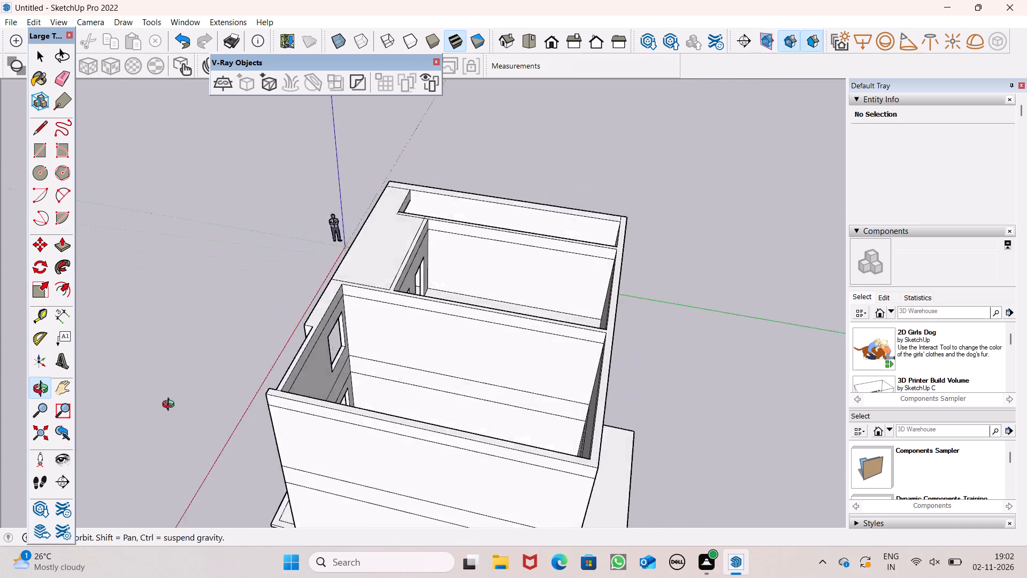
pyautogui.moveTo(171, 406); pyautogui.dragTo(65, 377, button='middle')
pyautogui.click(46, 122)
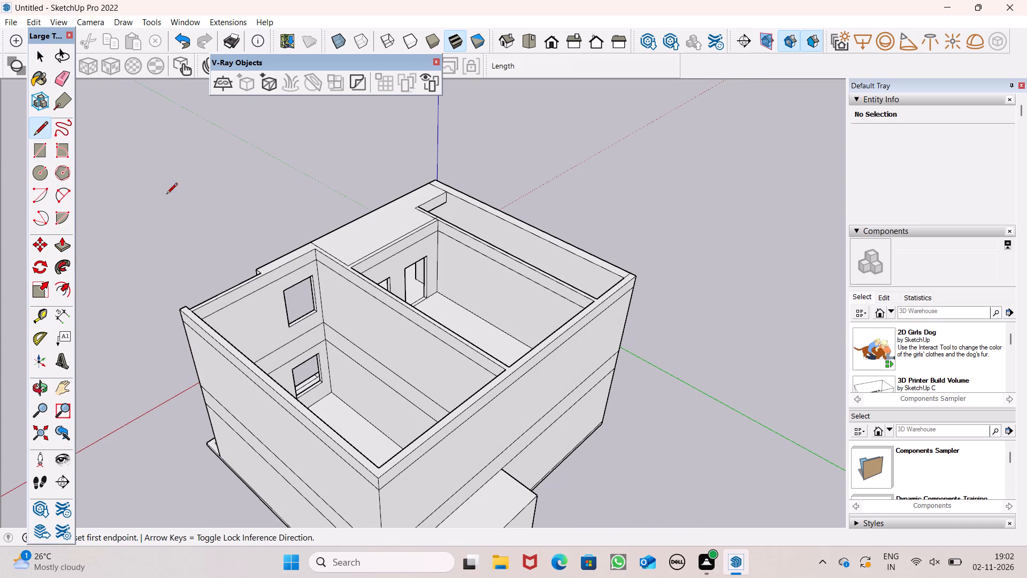
pyautogui.scroll(-3, 285, 249)
pyautogui.moveTo(461, 343); pyautogui.dragTo(332, 397, button='middle')
pyautogui.scroll(2, 223, 354)
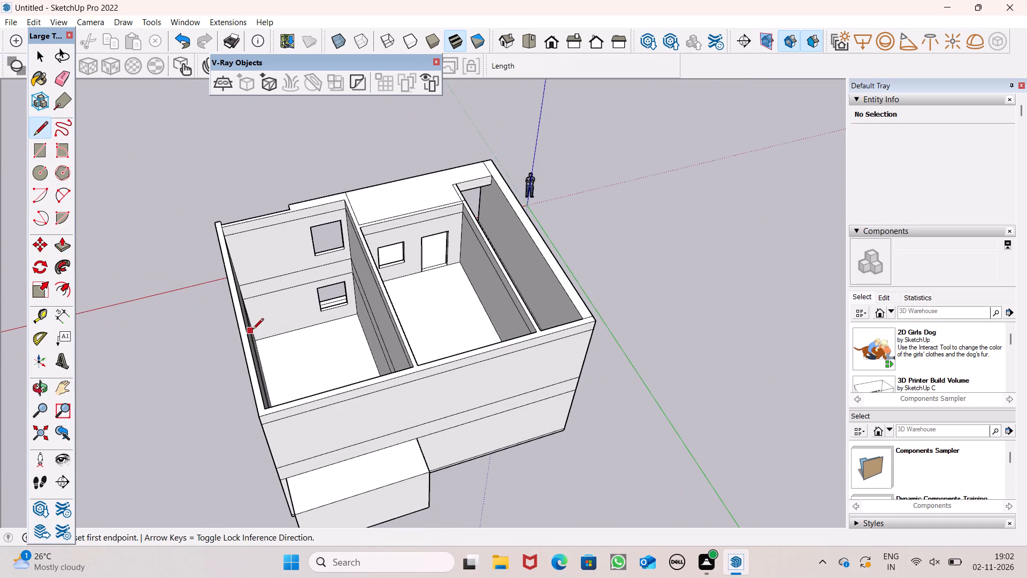
pyautogui.moveTo(275, 379); pyautogui.dragTo(227, 387, button='middle')
pyautogui.scroll(7, 274, 315)
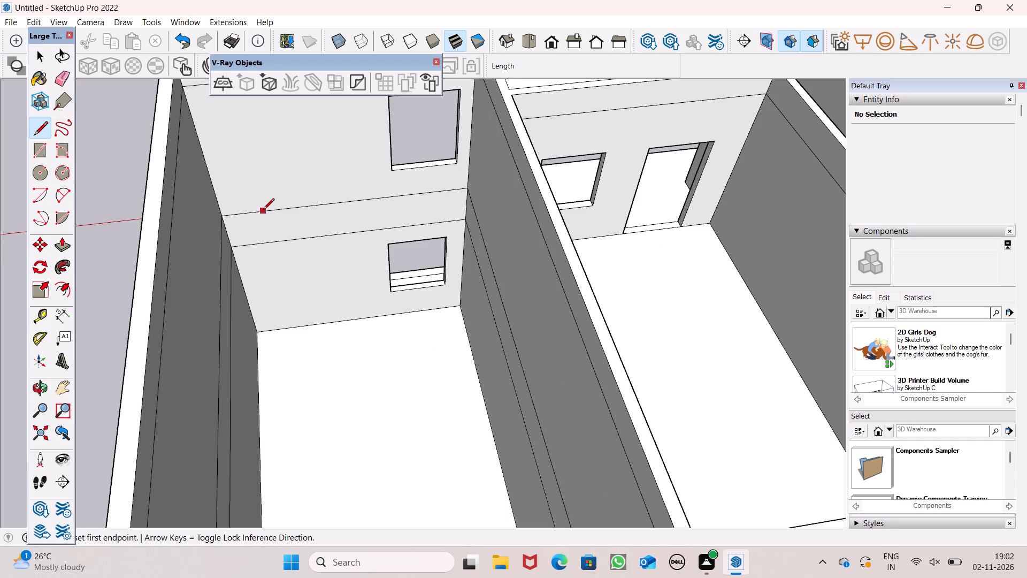
pyautogui.click(263, 210)
pyautogui.click(287, 207)
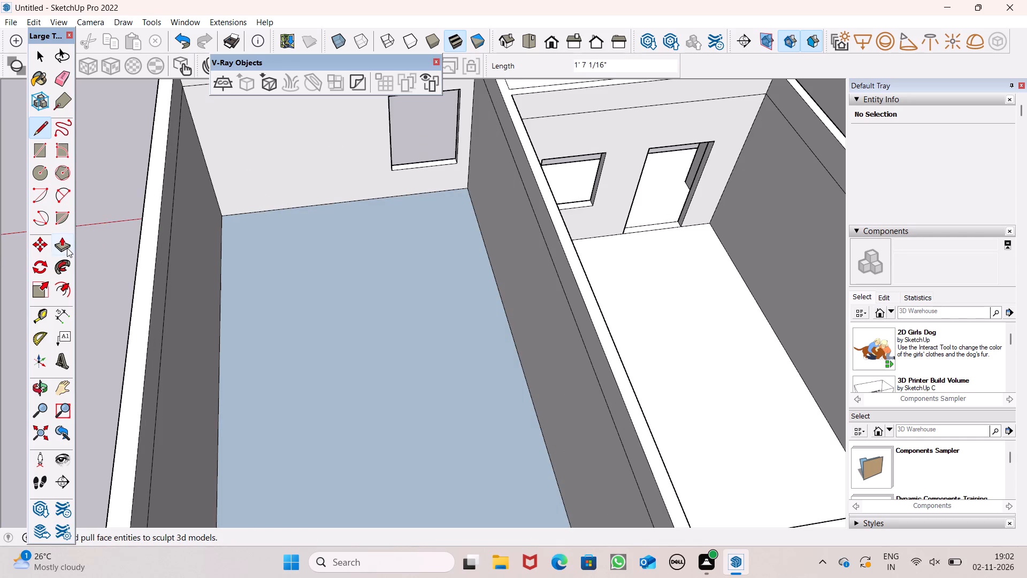
# Push/pull the larger room's new upper-floor face 6".
pyautogui.click(67, 248)
pyautogui.click(390, 350)
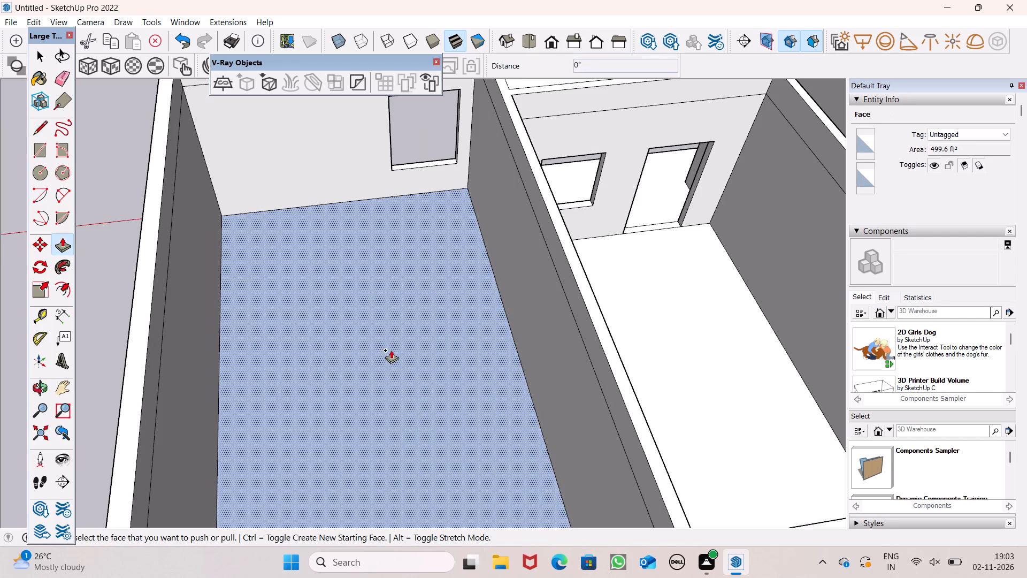
pyautogui.write('6"')
pyautogui.press('Return')
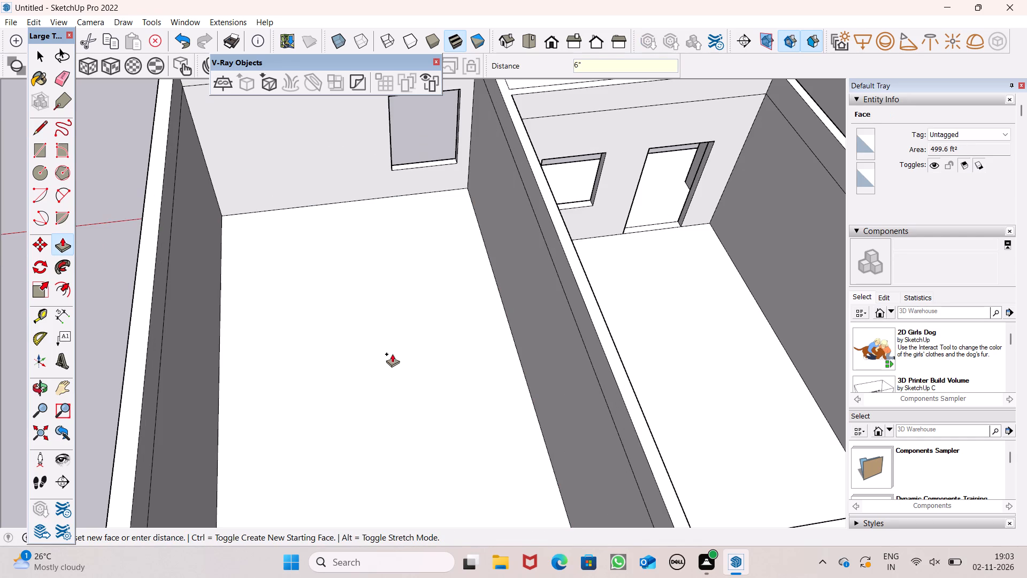
pyautogui.scroll(-5, 392, 351)
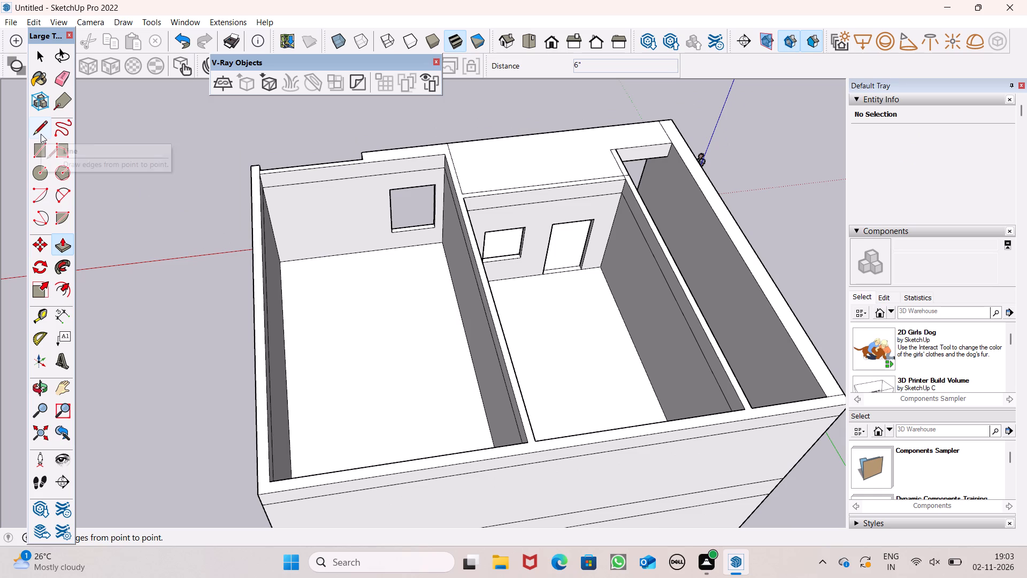
# Draw a short line along the larger room's front wall edge at wall-top level to close its roof face.
pyautogui.click(41, 134)
pyautogui.scroll(-2, 46, 136)
pyautogui.scroll(1, 204, 134)
pyautogui.scroll(-1, 242, 209)
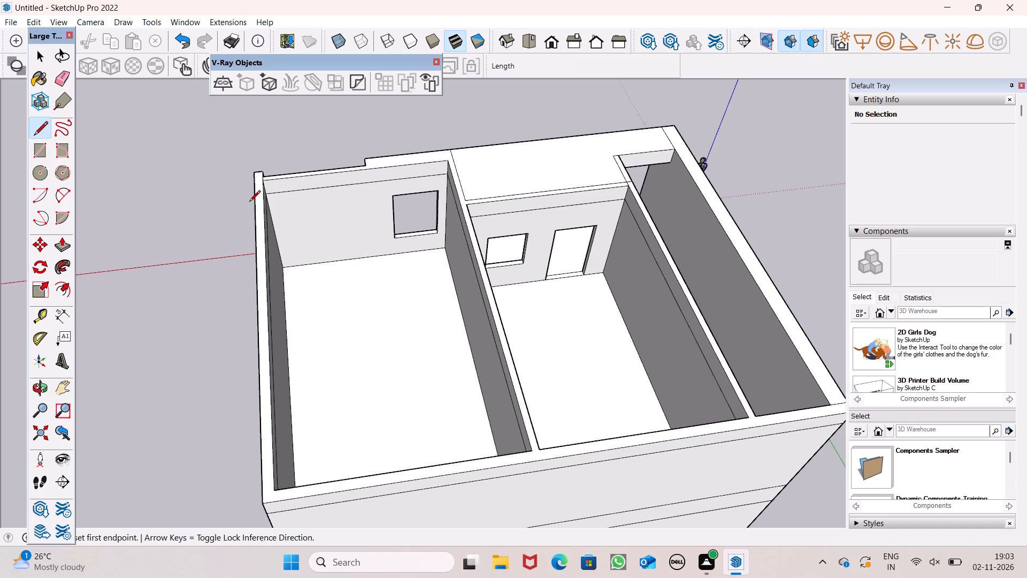
pyautogui.scroll(-1, 249, 202)
pyautogui.moveTo(168, 251); pyautogui.dragTo(992, 237, button='middle')
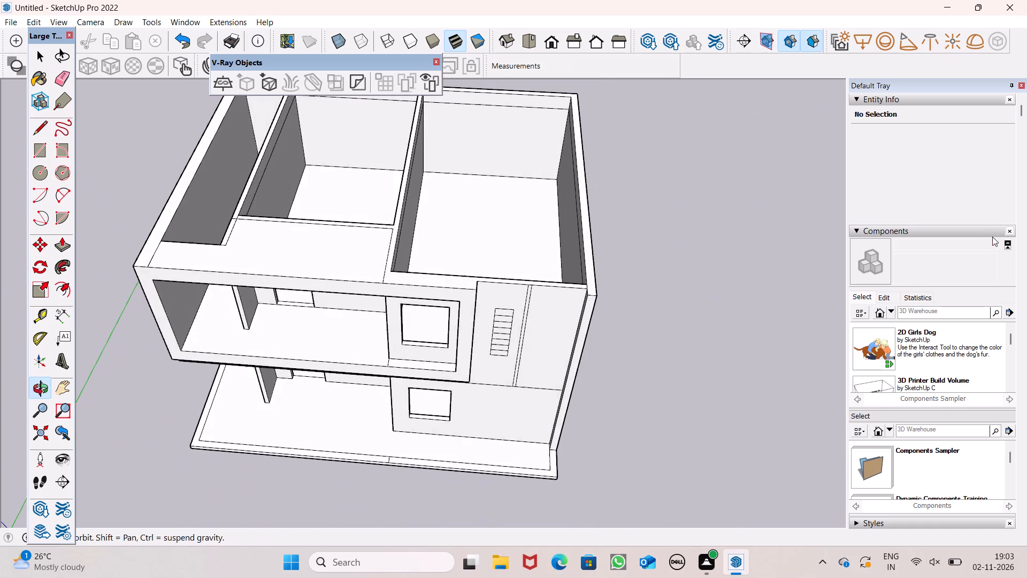
pyautogui.moveTo(992, 237); pyautogui.dragTo(994, 242, button='middle')
pyautogui.scroll(1, 339, 334)
pyautogui.moveTo(340, 337); pyautogui.dragTo(356, 383, button='middle')
pyautogui.scroll(3, 417, 330)
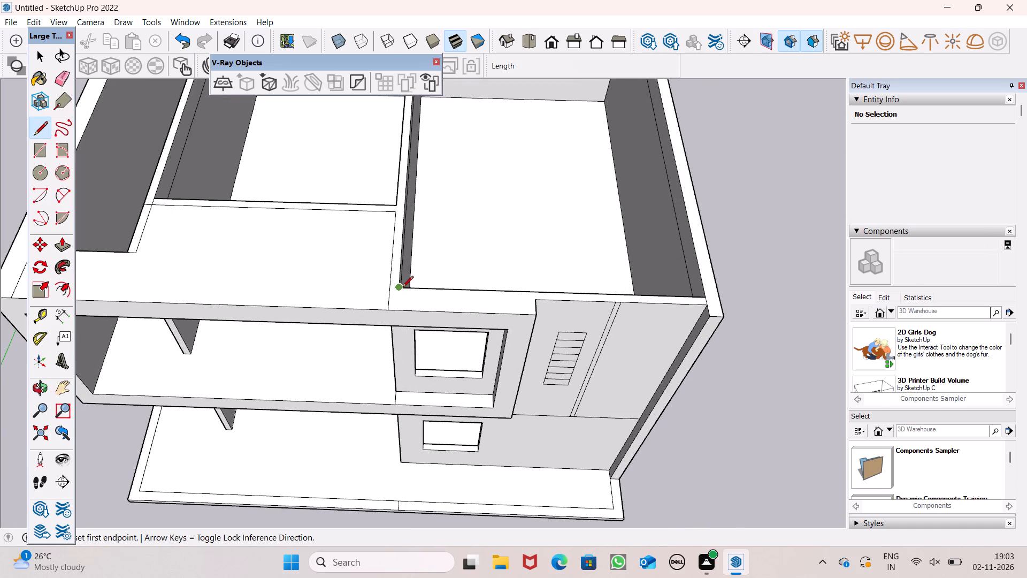
pyautogui.click(402, 288)
pyautogui.click(426, 285)
# Draw a line about 6" long on the middle room's front wall edge at wall-top level to close its roof face.
pyautogui.scroll(-5, 321, 285)
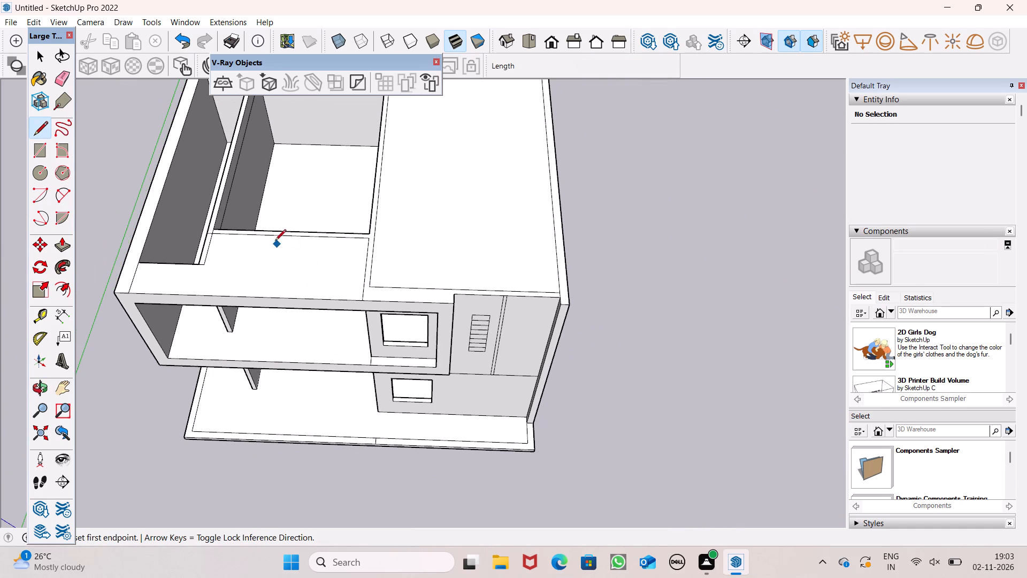
pyautogui.scroll(6, 274, 240)
pyautogui.click(167, 217)
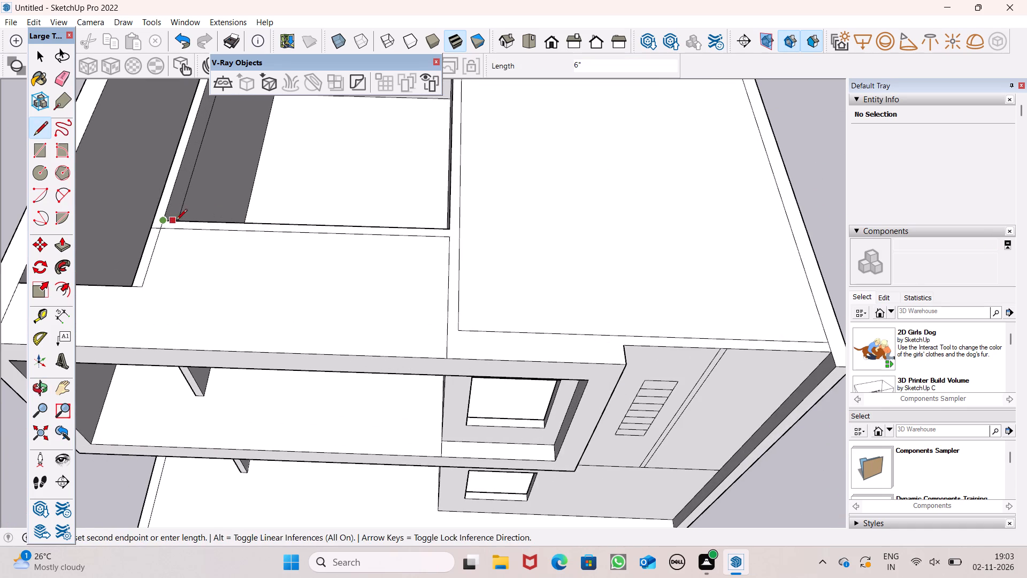
pyautogui.click(176, 221)
# Push/pull the middle room's new roof face 6".
pyautogui.click(63, 248)
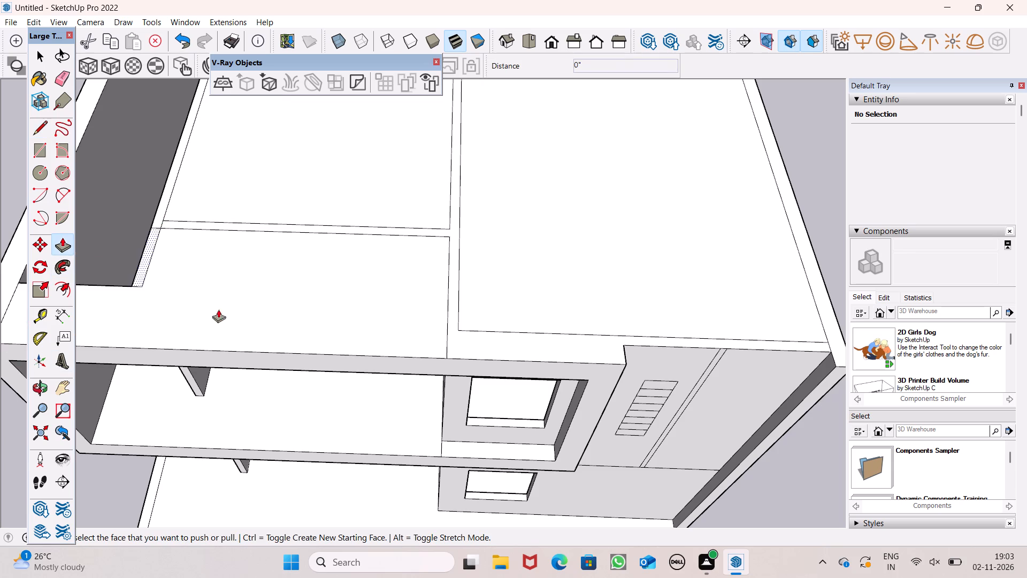
pyautogui.scroll(-7, 263, 339)
pyautogui.scroll(6, 282, 258)
pyautogui.moveTo(280, 248); pyautogui.dragTo(281, 258)
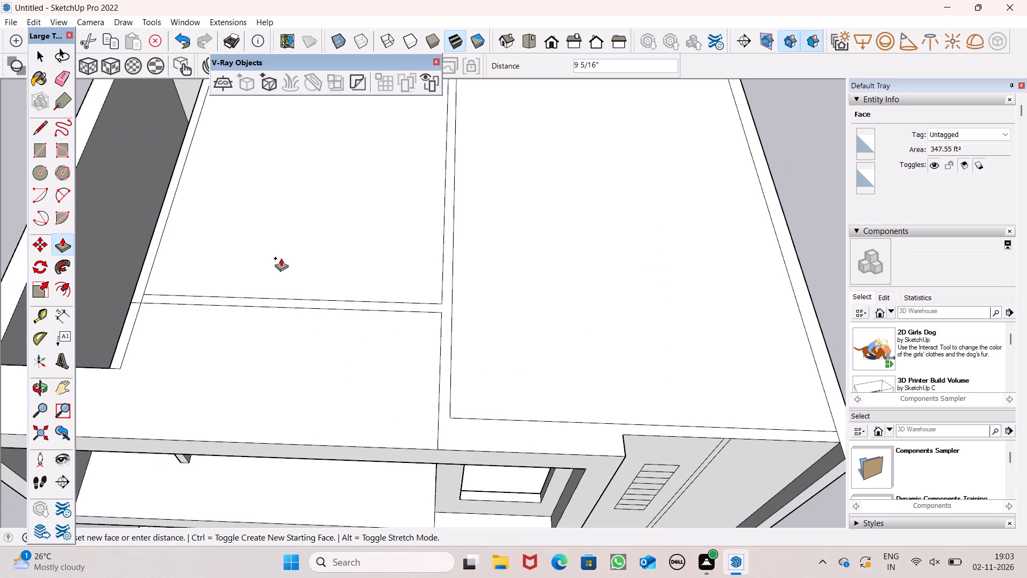
pyautogui.moveTo(281, 258); pyautogui.dragTo(281, 258)
pyautogui.write('6"')
pyautogui.press('Return')
# Push/pull the larger room's new roof face 5".
pyautogui.click(484, 315)
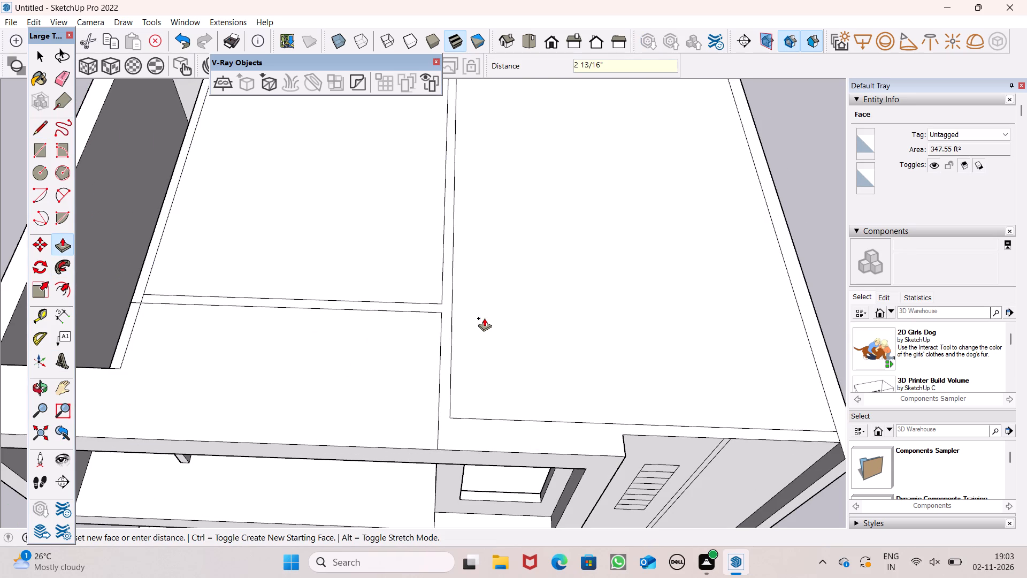
pyautogui.press('5')
pyautogui.hotkey('shift', '"')
pyautogui.press('Return')
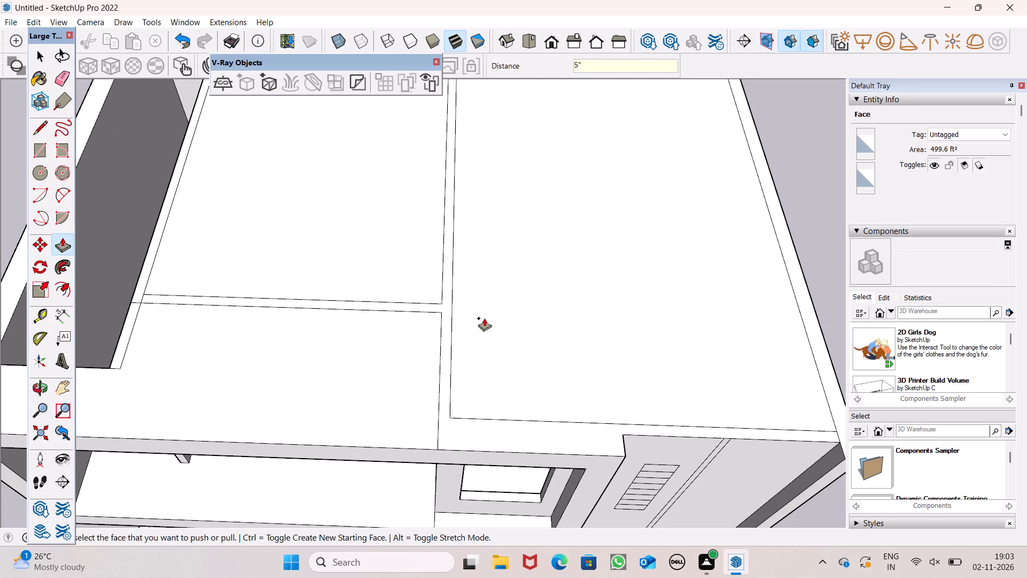
pyautogui.scroll(-6, 471, 316)
pyautogui.press('space')
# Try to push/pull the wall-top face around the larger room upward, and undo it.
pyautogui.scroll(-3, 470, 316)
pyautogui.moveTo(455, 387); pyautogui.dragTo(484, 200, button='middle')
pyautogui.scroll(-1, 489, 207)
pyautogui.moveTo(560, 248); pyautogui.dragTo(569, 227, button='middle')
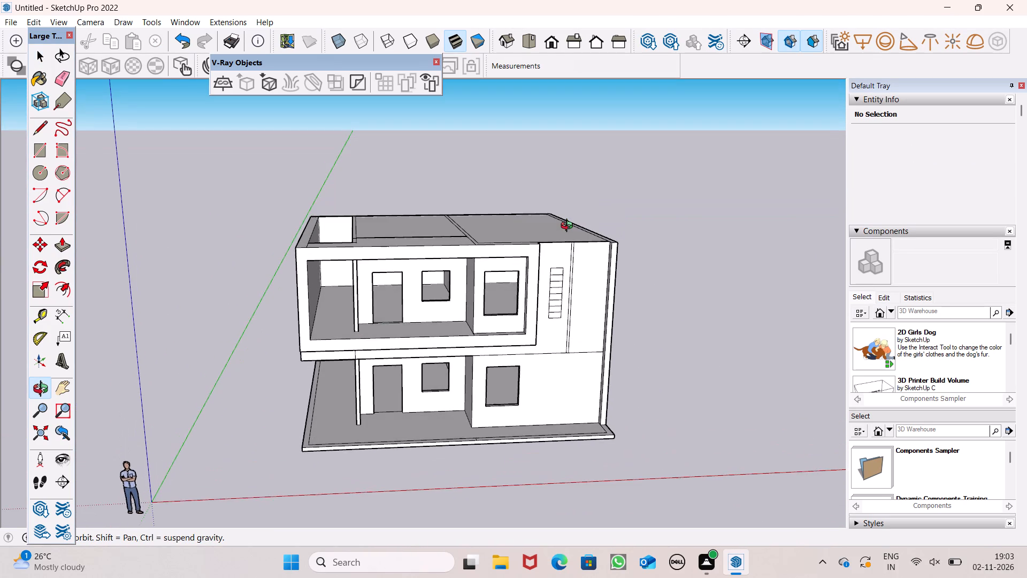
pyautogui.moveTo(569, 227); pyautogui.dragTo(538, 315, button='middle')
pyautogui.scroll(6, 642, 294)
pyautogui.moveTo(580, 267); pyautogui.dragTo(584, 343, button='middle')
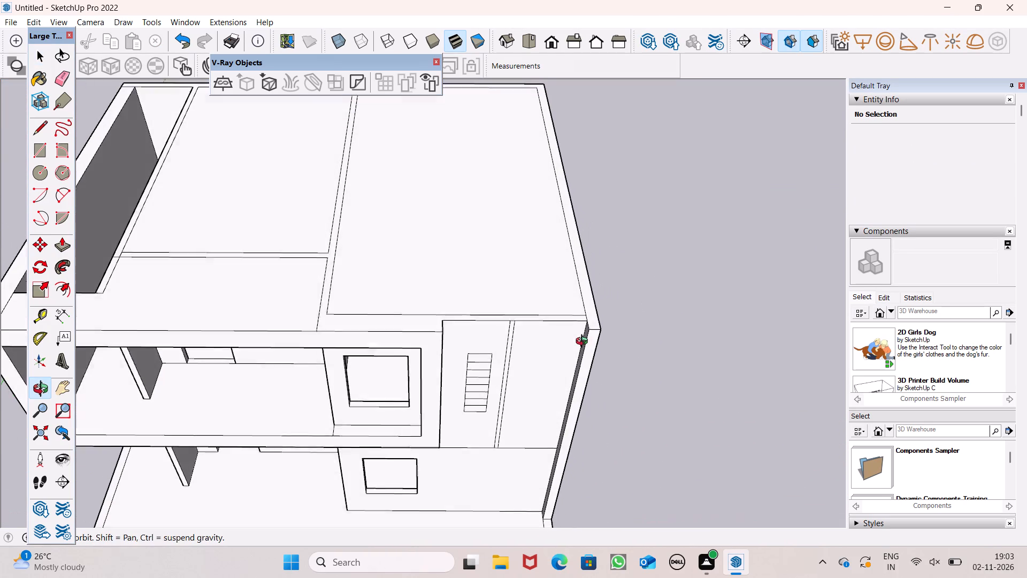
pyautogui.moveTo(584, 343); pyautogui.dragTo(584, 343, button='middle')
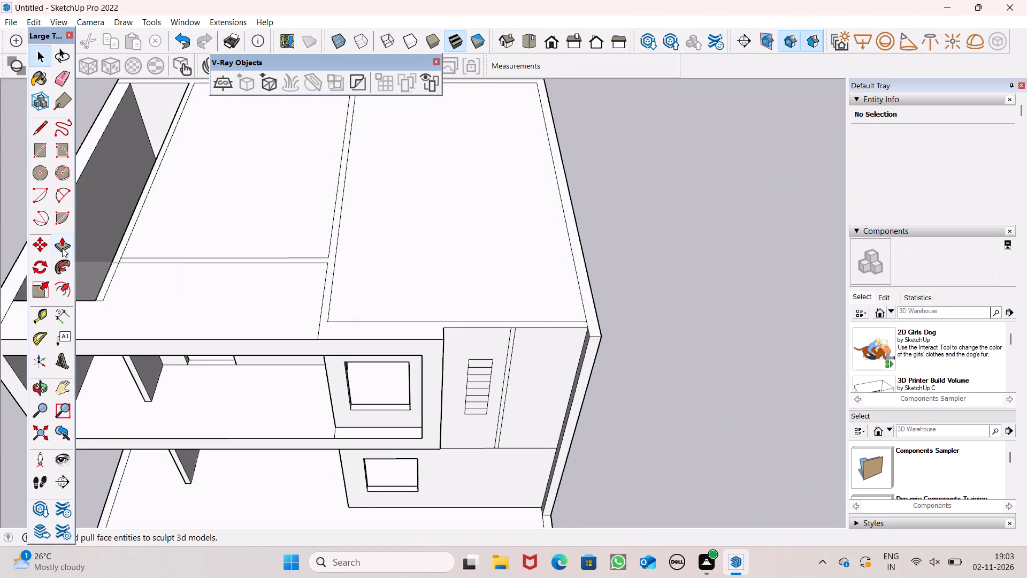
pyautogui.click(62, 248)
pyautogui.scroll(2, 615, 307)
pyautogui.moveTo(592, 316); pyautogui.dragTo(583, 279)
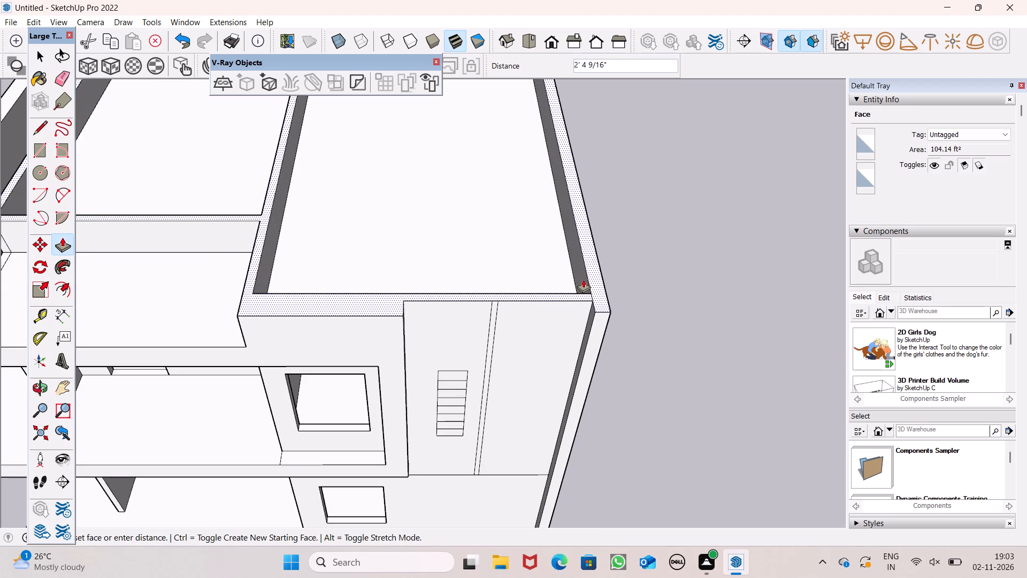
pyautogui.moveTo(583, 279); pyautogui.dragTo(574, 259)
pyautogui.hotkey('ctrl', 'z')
# Draw a 6" line across the dividing wall's top, from the larger room's front inner corner to the opposite wall edge.
pyautogui.scroll(-10, 615, 304)
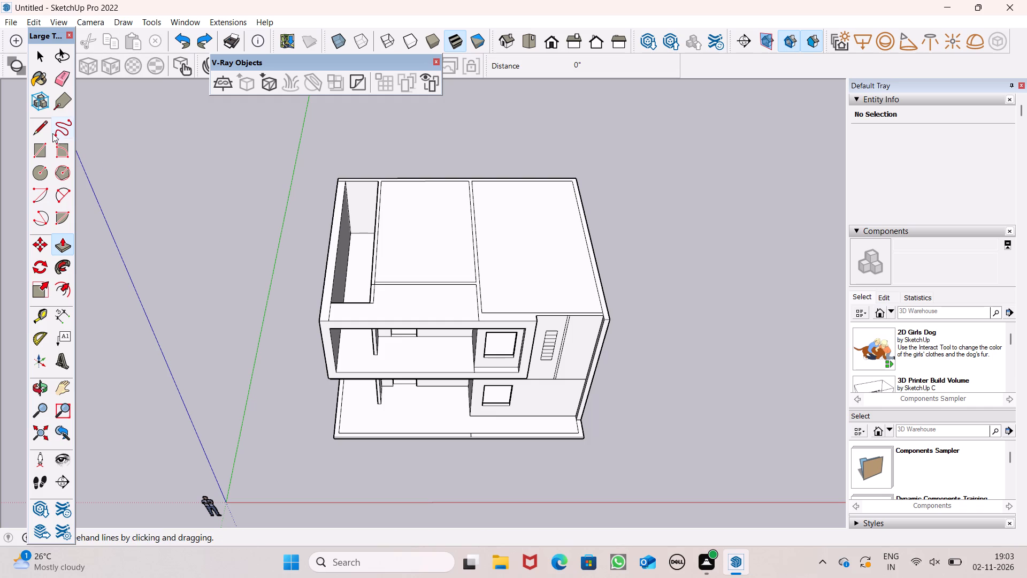
pyautogui.click(39, 133)
pyautogui.scroll(-2, 155, 188)
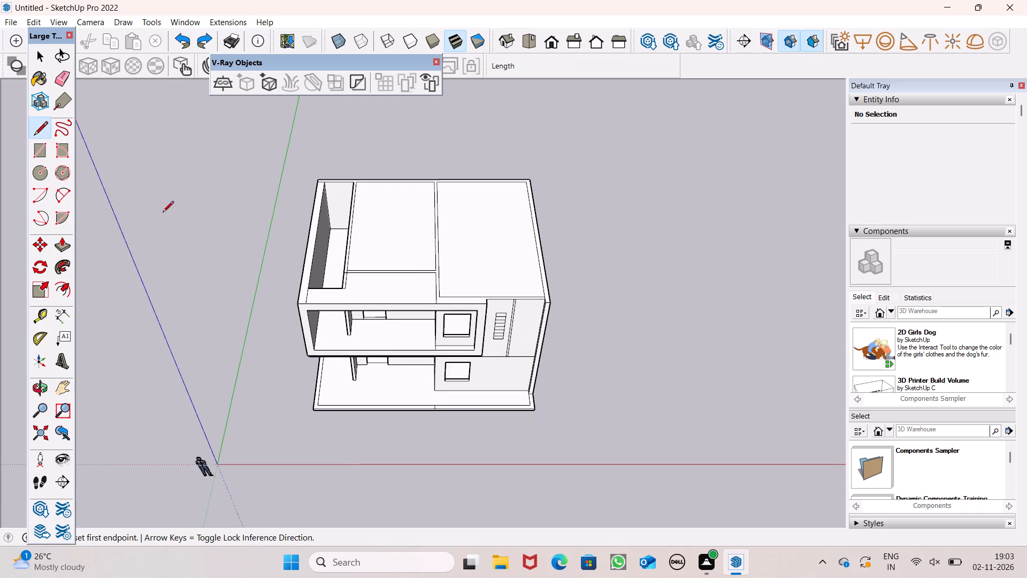
pyautogui.moveTo(206, 266); pyautogui.dragTo(202, 372, button='middle')
pyautogui.scroll(8, 314, 362)
pyautogui.scroll(-2, 397, 282)
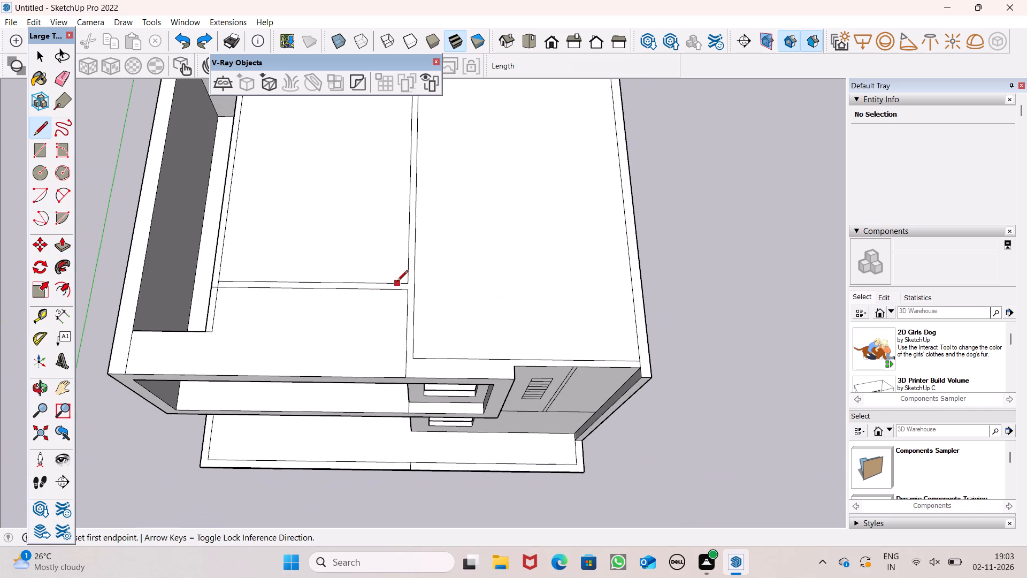
pyautogui.scroll(5, 628, 345)
pyautogui.scroll(5, 234, 338)
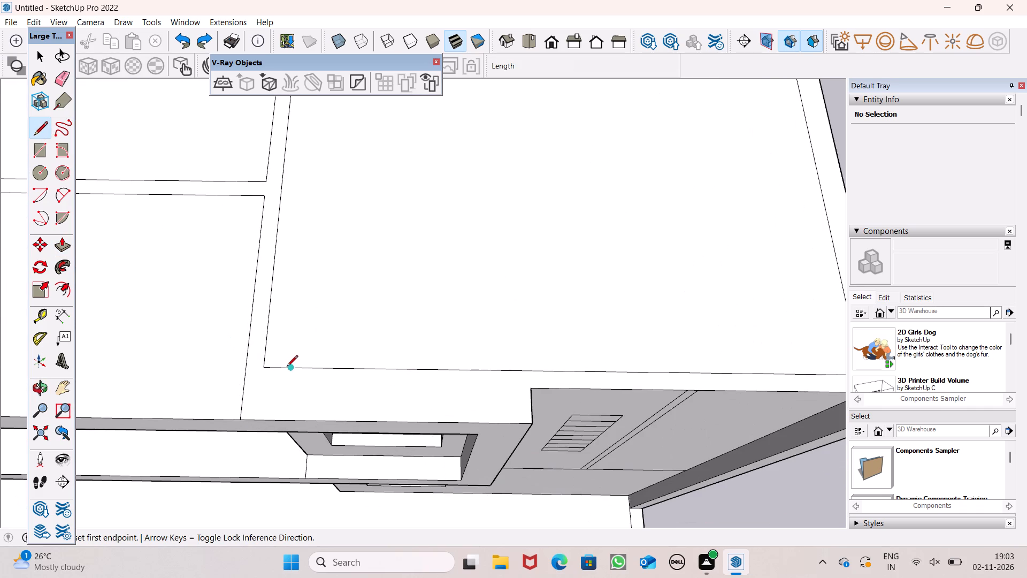
pyautogui.scroll(5, 285, 368)
pyautogui.click(255, 369)
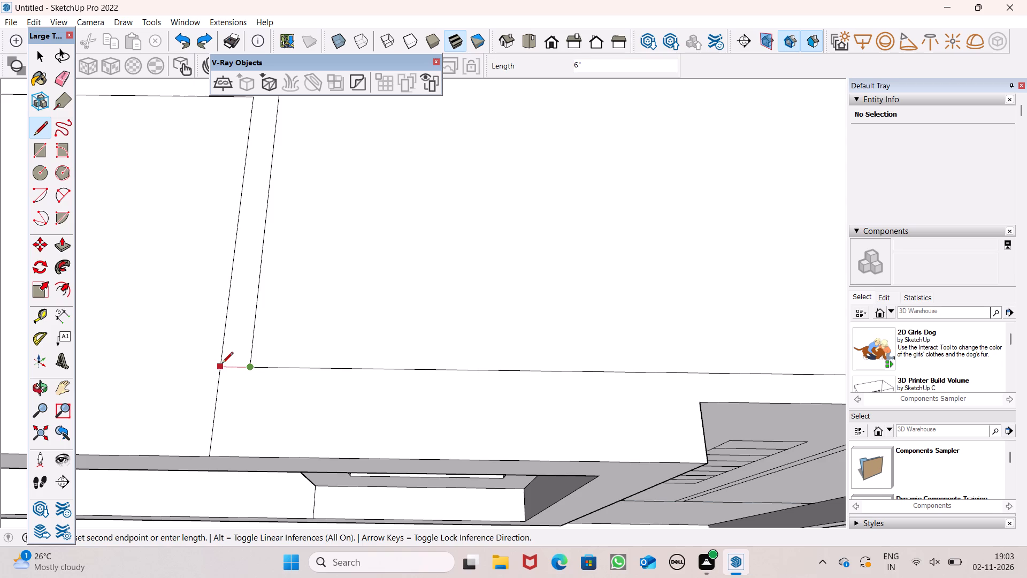
pyautogui.click(222, 363)
pyautogui.press('space')
# Examine the wall tops, roof faces and front facade from above and from the front.
pyautogui.scroll(-10, 280, 323)
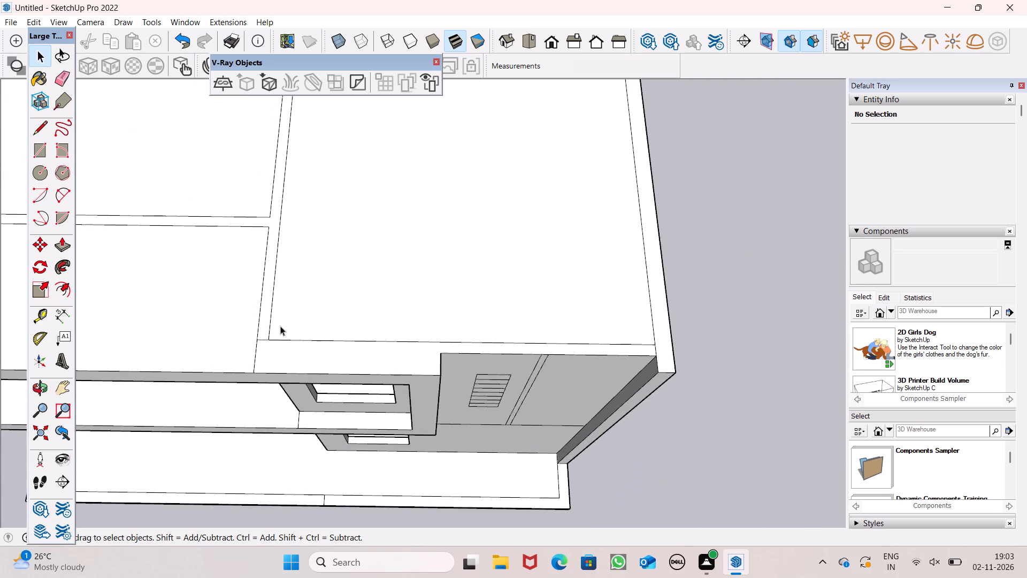
pyautogui.scroll(1, 280, 326)
pyautogui.scroll(-5, 280, 326)
pyautogui.moveTo(297, 359); pyautogui.dragTo(142, 335, button='middle')
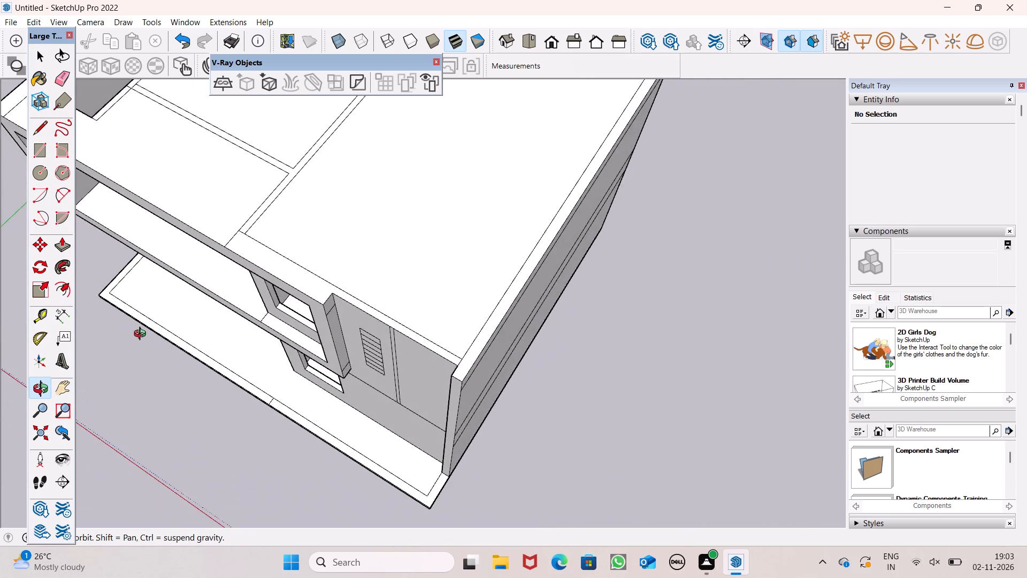
pyautogui.moveTo(142, 335); pyautogui.dragTo(377, 190, button='middle')
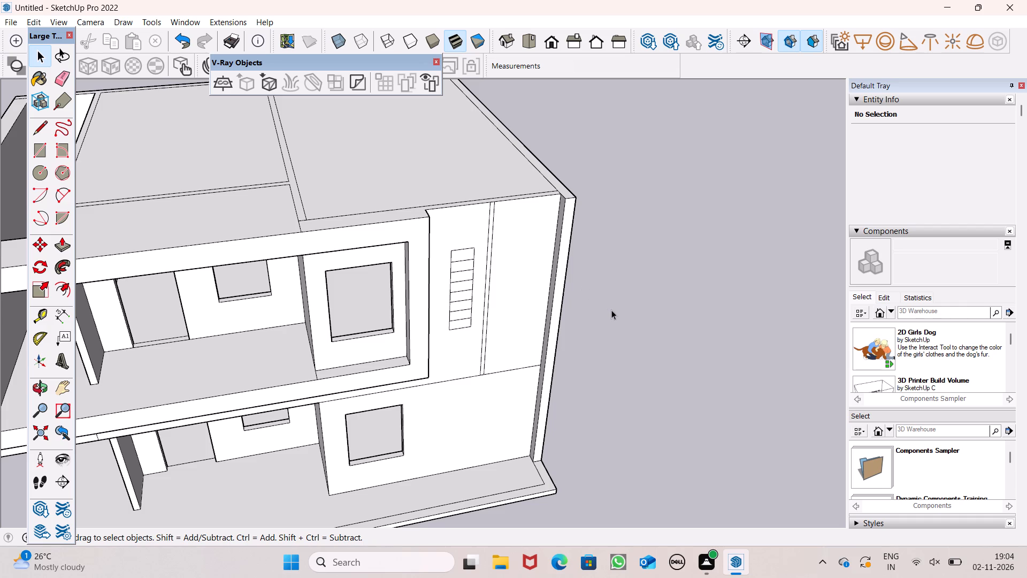
pyautogui.scroll(-4, 520, 322)
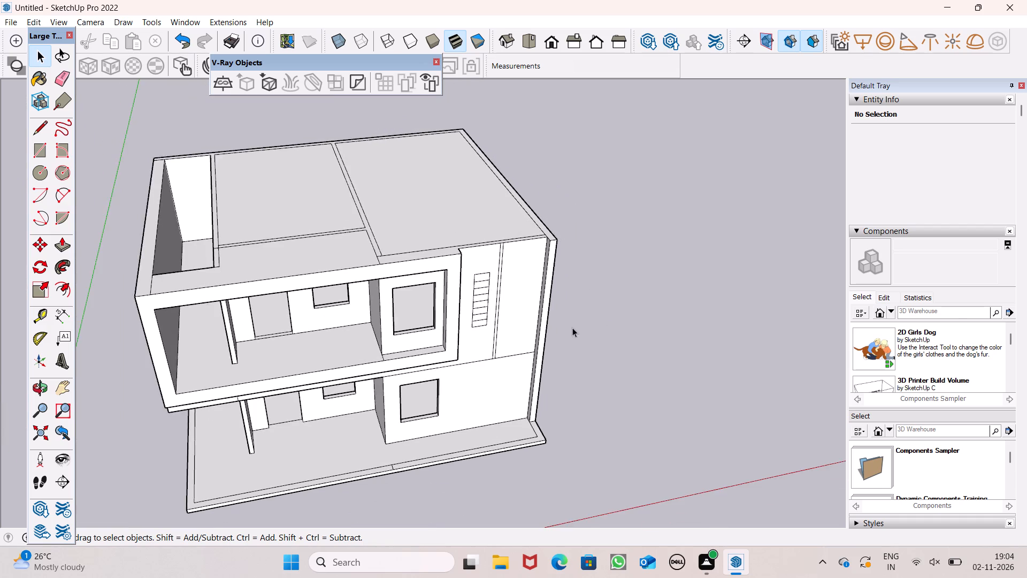
pyautogui.moveTo(572, 328); pyautogui.dragTo(459, 385, button='middle')
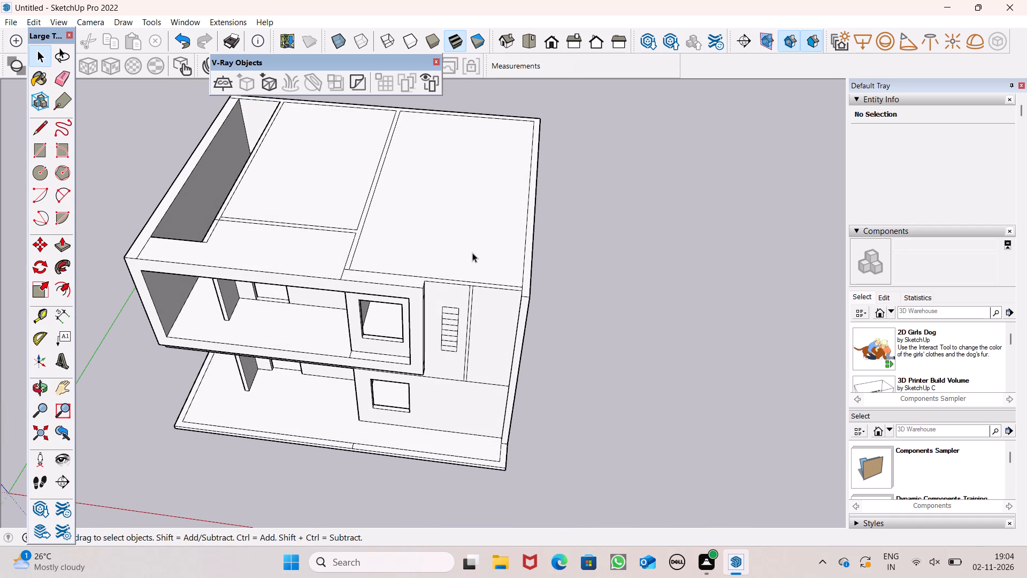
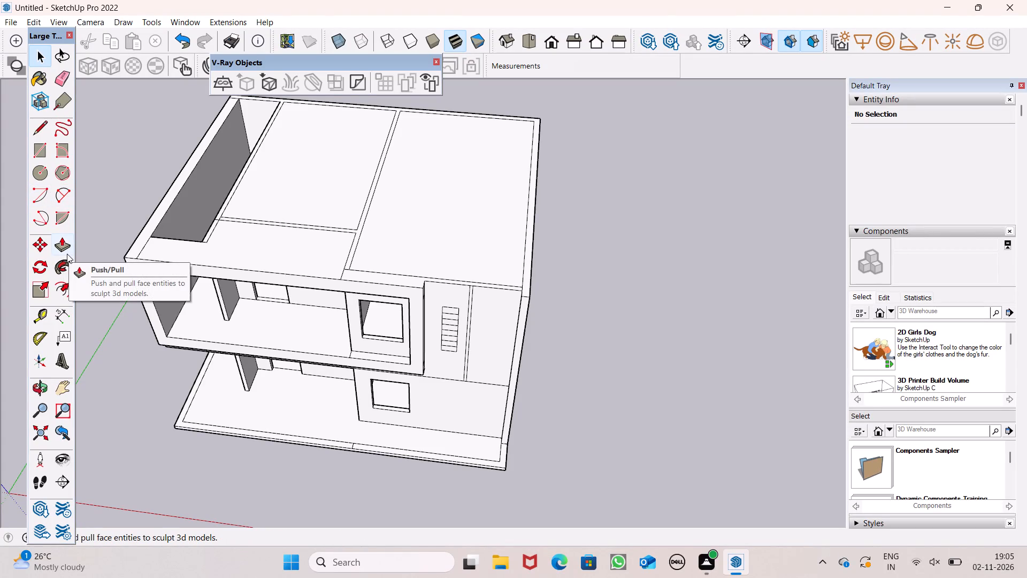
# Draw a 9" line across the outer side wall's top at the larger room's front inner corner.
pyautogui.click(40, 128)
pyautogui.scroll(2, 647, 262)
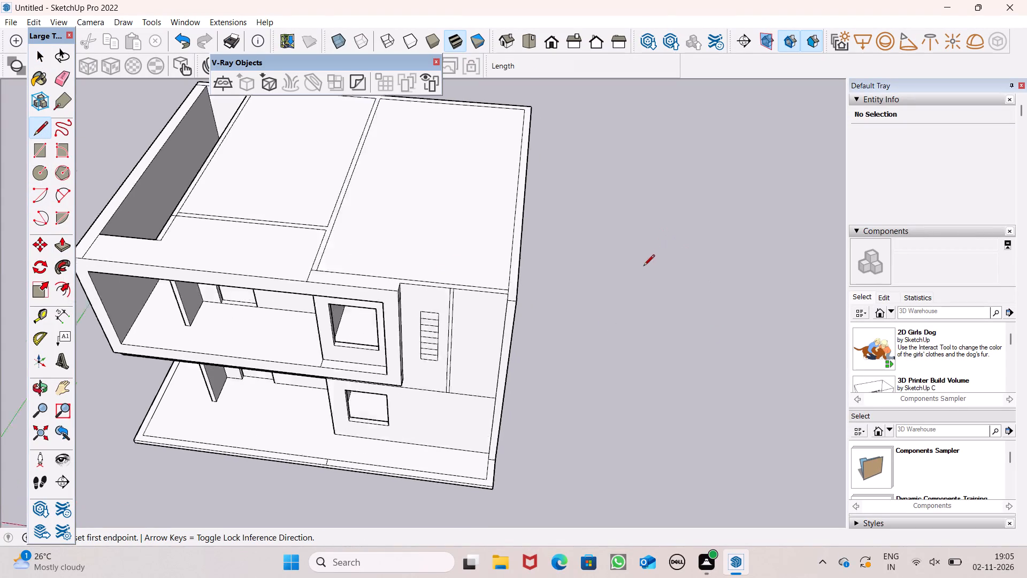
pyautogui.scroll(4, 643, 267)
pyautogui.scroll(13, 416, 304)
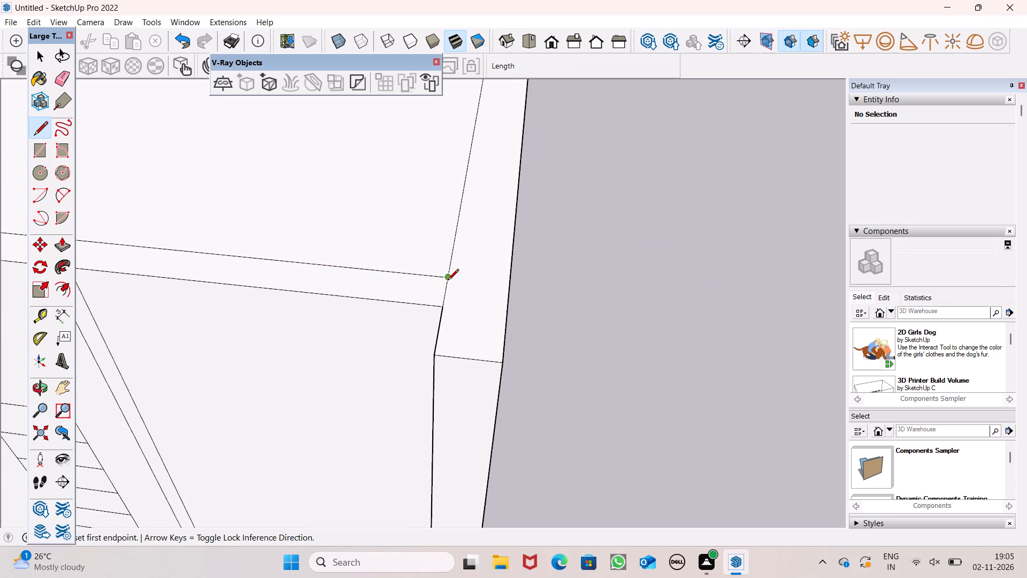
pyautogui.click(448, 281)
pyautogui.click(507, 287)
# Erase the short edge that splits the front wall's top from the side wall's corner.
pyautogui.click(59, 76)
pyautogui.moveTo(450, 295); pyautogui.dragTo(446, 293)
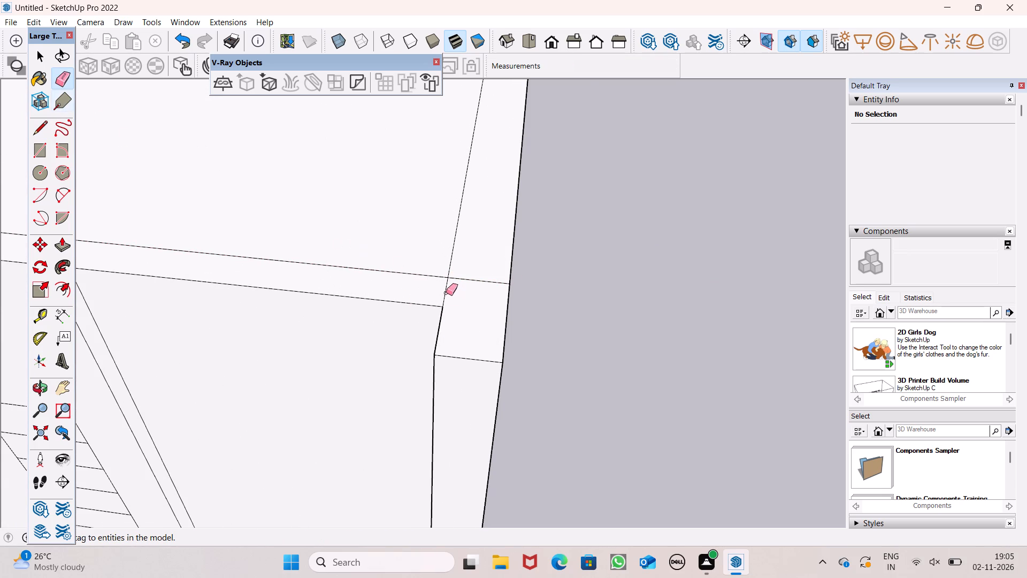
pyautogui.moveTo(446, 293); pyautogui.dragTo(438, 290)
# Push/pull the top face of the larger room's front wall up 4' to form a parapet.
pyautogui.scroll(-8, 644, 324)
pyautogui.moveTo(596, 351); pyautogui.dragTo(646, 348, button='middle')
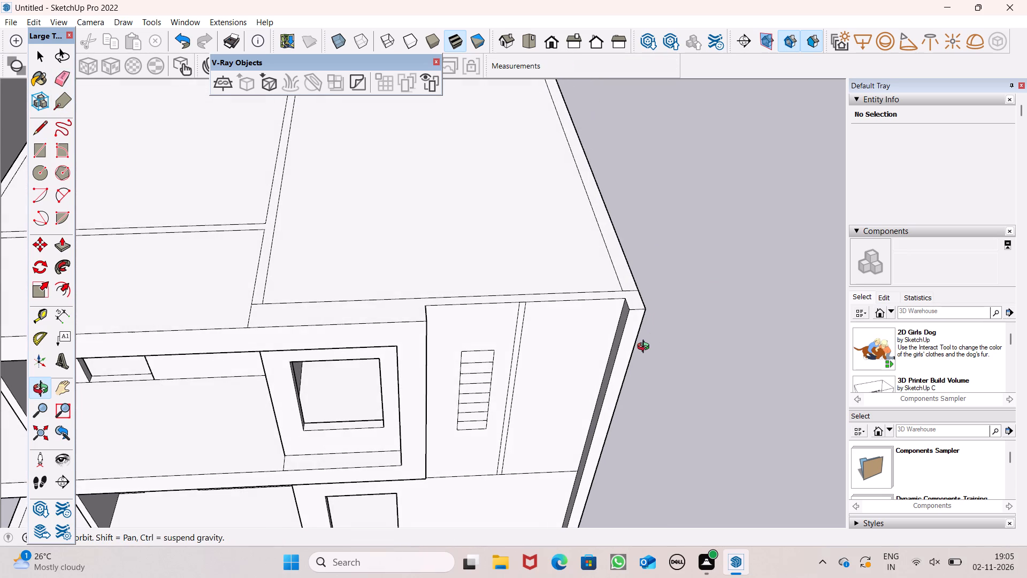
pyautogui.moveTo(646, 348); pyautogui.dragTo(646, 344, button='middle')
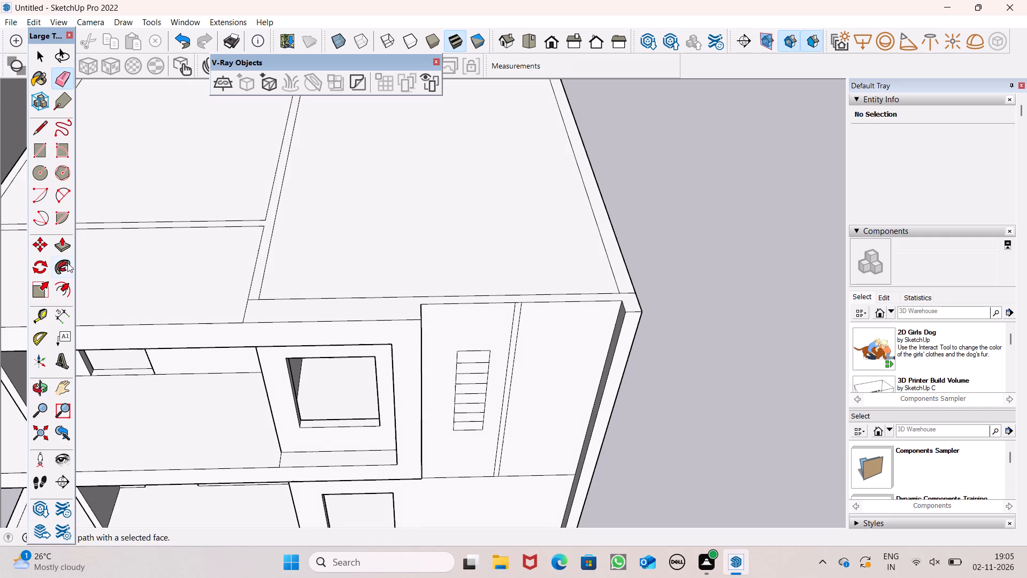
pyautogui.click(64, 241)
pyautogui.moveTo(271, 314); pyautogui.dragTo(272, 308)
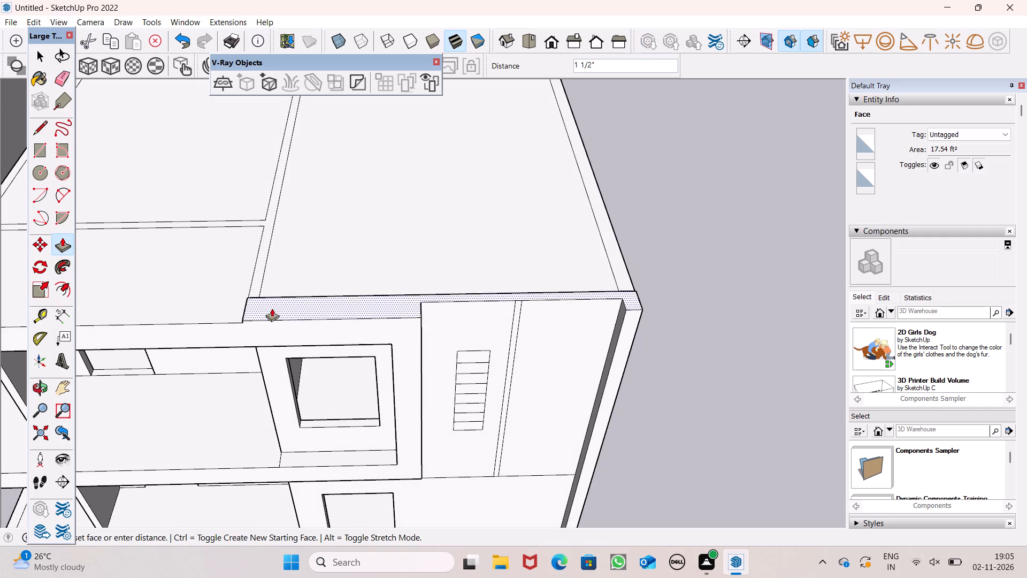
pyautogui.moveTo(272, 308); pyautogui.dragTo(273, 273)
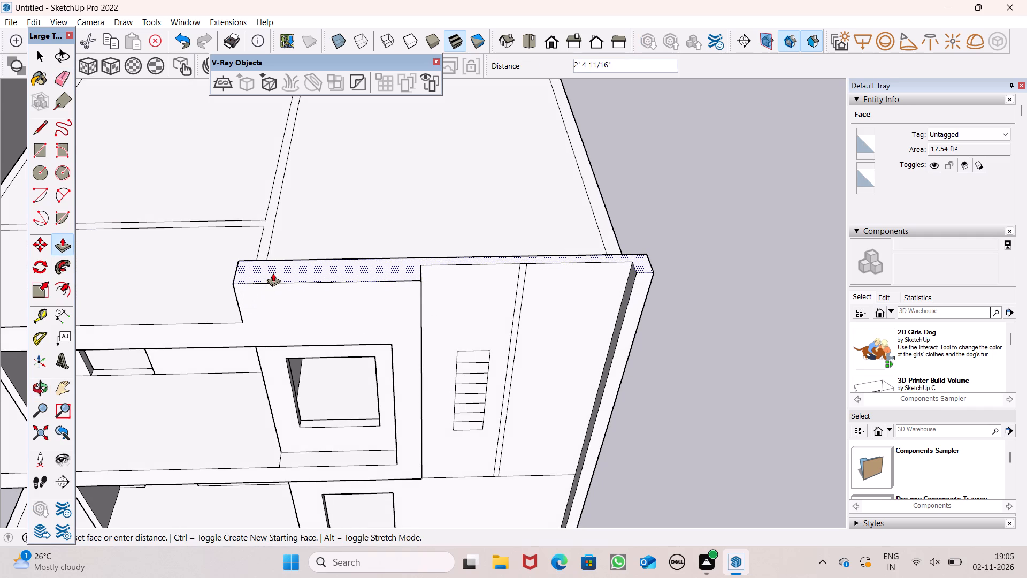
pyautogui.moveTo(273, 273); pyautogui.dragTo(273, 272)
pyautogui.press('4')
pyautogui.press("'")
pyautogui.press('Return')
pyautogui.scroll(-3, 272, 272)
pyautogui.moveTo(301, 293); pyautogui.dragTo(315, 155, button='middle')
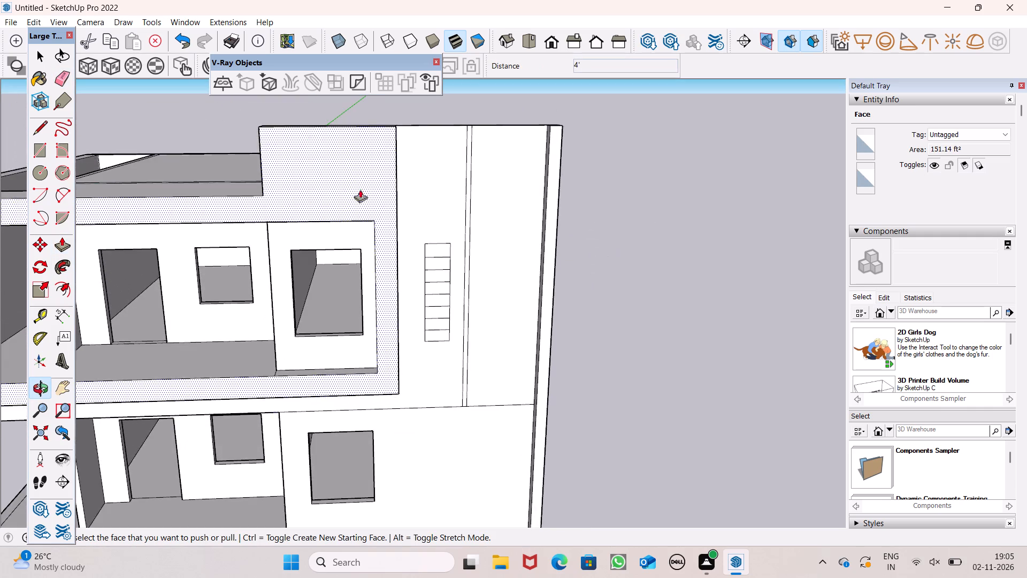
pyautogui.scroll(-3, 412, 235)
pyautogui.press('space')
# Push/pull the top face of the side wall beside the roof opening up 4', level with the front parapet.
pyautogui.scroll(-3, 615, 230)
pyautogui.moveTo(629, 231); pyautogui.dragTo(597, 249, button='middle')
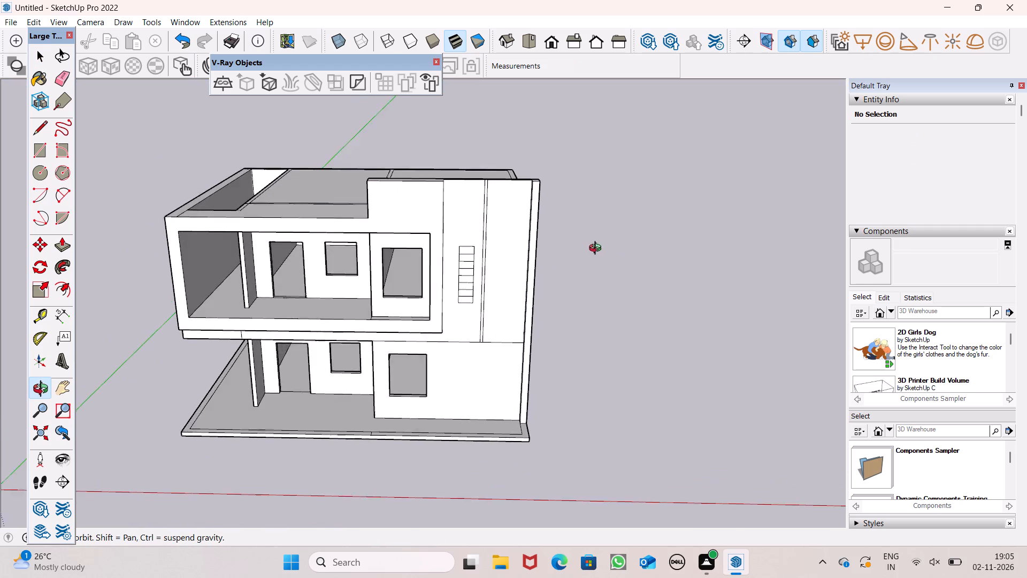
pyautogui.moveTo(597, 249); pyautogui.dragTo(609, 341, button='middle')
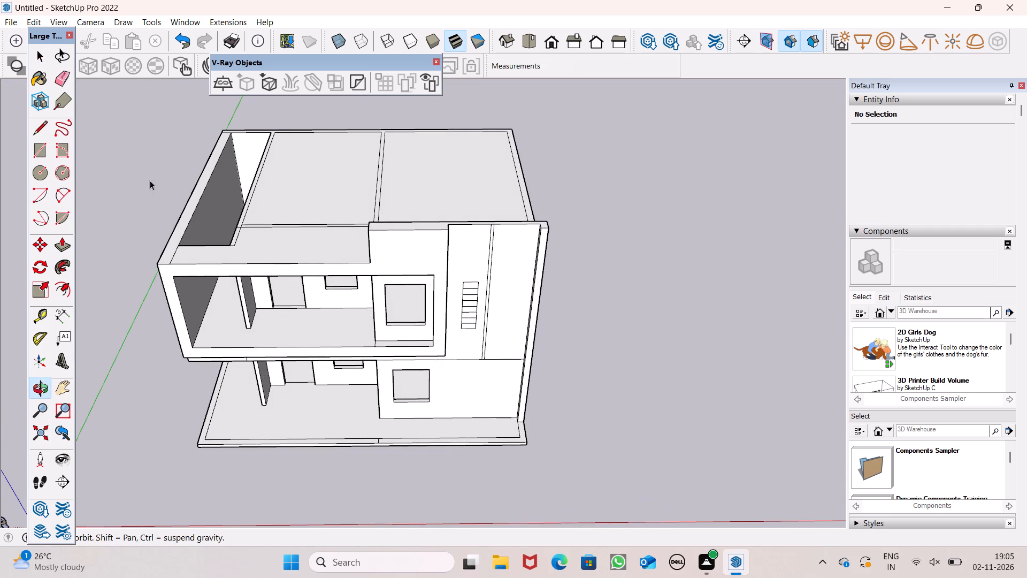
pyautogui.scroll(3, 78, 141)
pyautogui.click(60, 250)
pyautogui.scroll(4, 200, 283)
pyautogui.moveTo(197, 303); pyautogui.dragTo(559, 269)
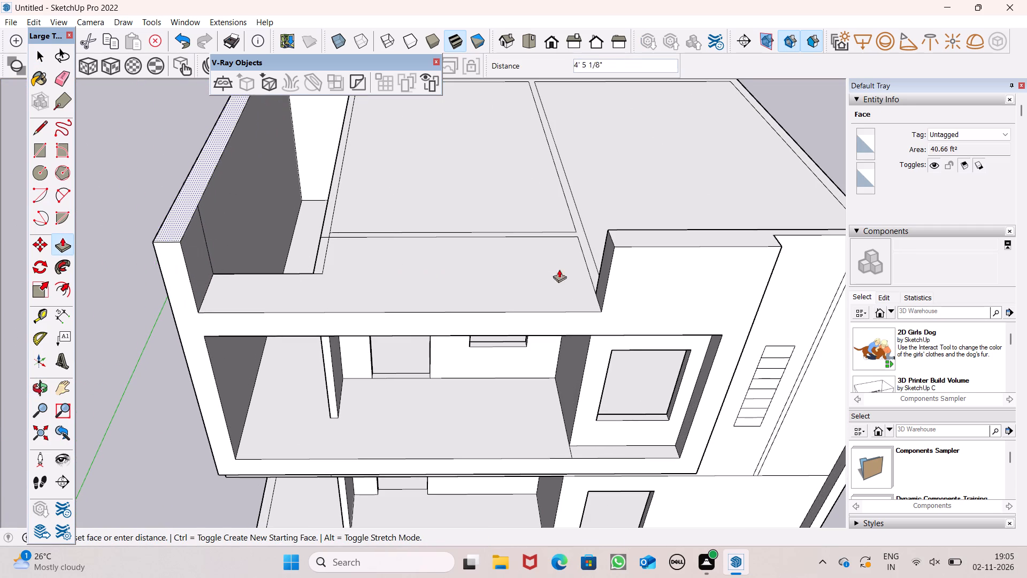
pyautogui.moveTo(559, 269); pyautogui.dragTo(617, 248)
# Examine the raised parapet walls and the roof faces from the front, the side and above.
pyautogui.scroll(-3, 415, 276)
pyautogui.moveTo(467, 273); pyautogui.dragTo(474, 225, button='middle')
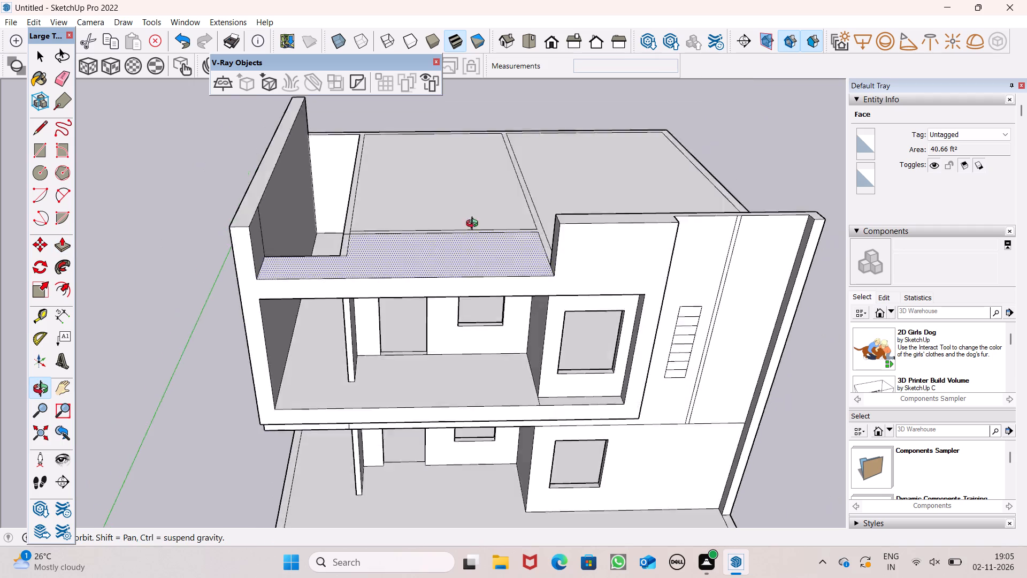
pyautogui.moveTo(474, 225); pyautogui.dragTo(448, 195, button='middle')
pyautogui.scroll(-2, 432, 178)
pyautogui.scroll(1, 500, 207)
pyautogui.moveTo(500, 209); pyautogui.dragTo(500, 276, button='middle')
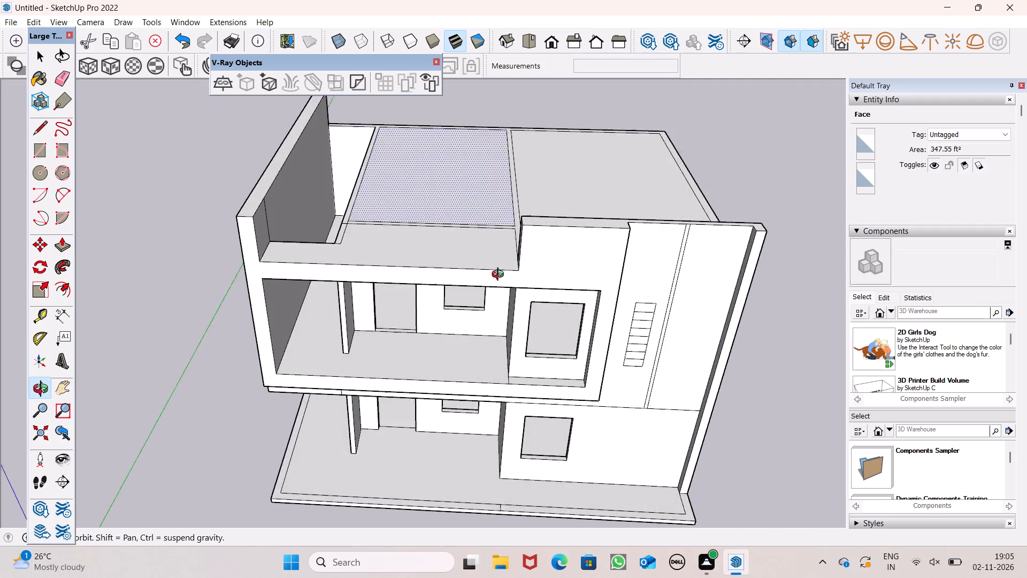
pyautogui.moveTo(500, 276); pyautogui.dragTo(502, 280, button='middle')
pyautogui.scroll(1, 502, 280)
pyautogui.scroll(-5, 304, 230)
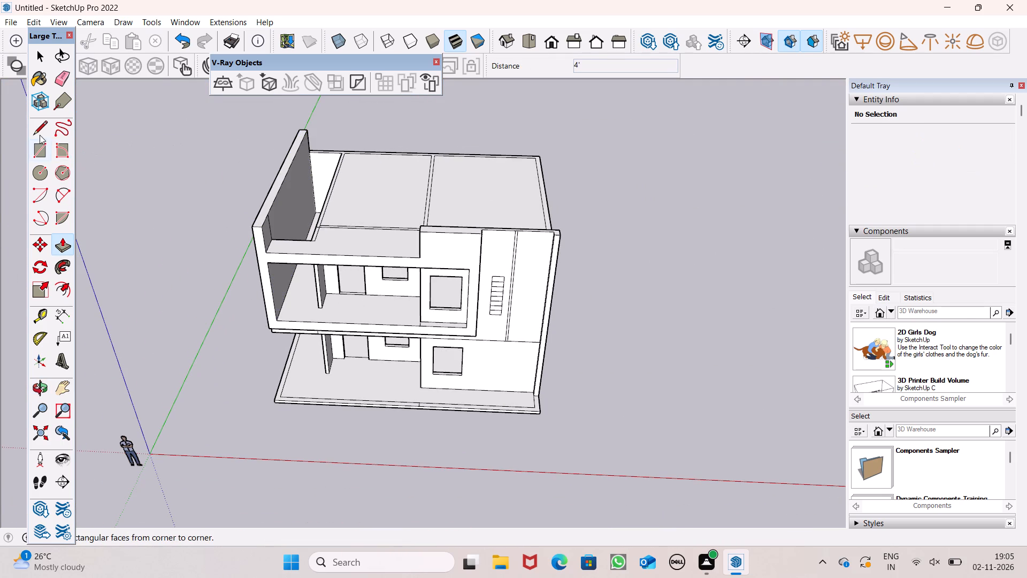
pyautogui.click(60, 78)
pyautogui.scroll(1, 245, 178)
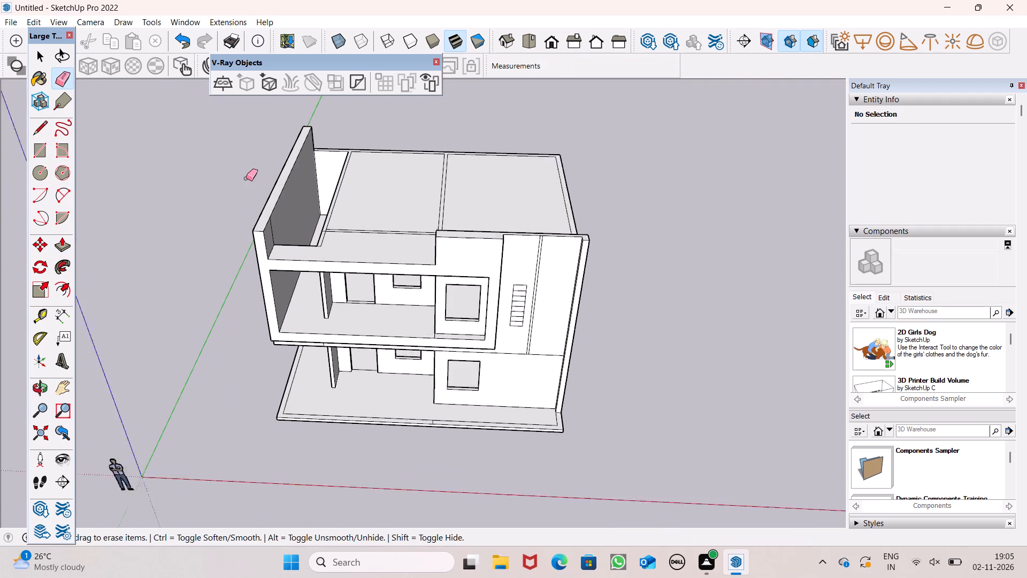
pyautogui.scroll(3, 246, 178)
pyautogui.scroll(-3, 274, 186)
pyautogui.moveTo(364, 245); pyautogui.dragTo(334, 391, button='middle')
pyautogui.scroll(-4, 318, 309)
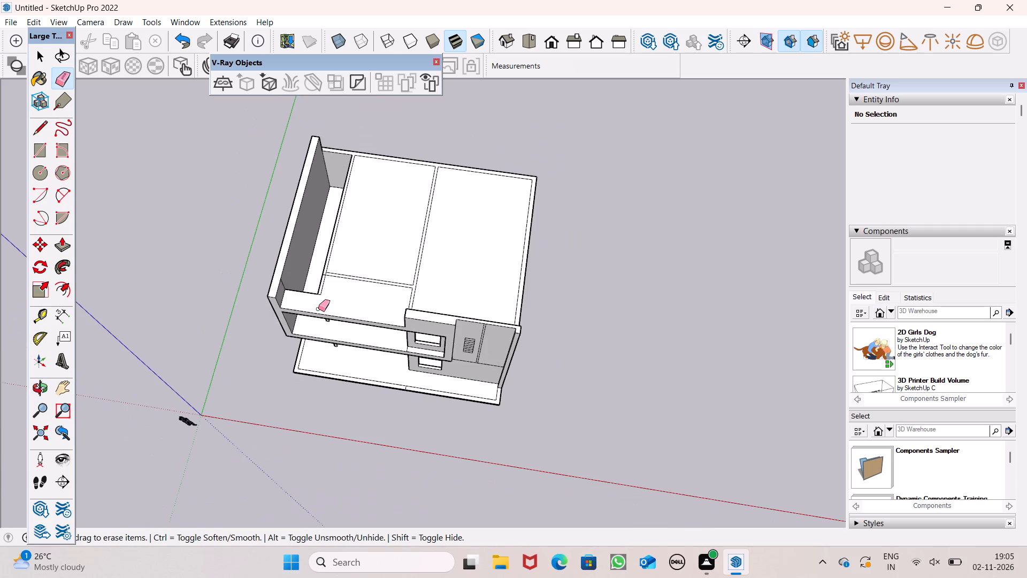
pyautogui.moveTo(424, 347); pyautogui.dragTo(219, 359, button='middle')
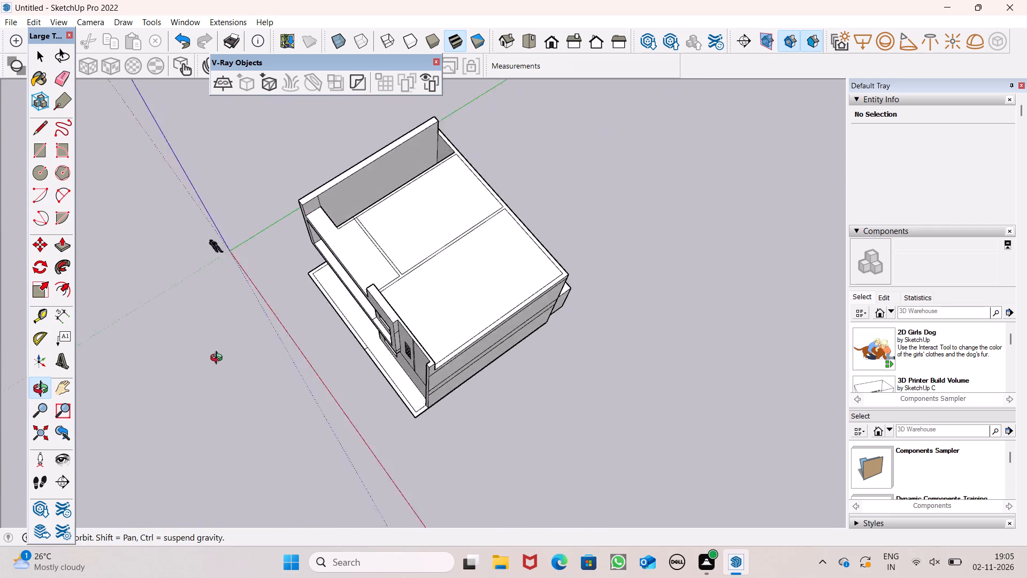
pyautogui.moveTo(219, 359); pyautogui.dragTo(523, 305, button='middle')
pyautogui.middleClick(524, 308)
pyautogui.middleClick(524, 320)
pyautogui.scroll(7, 333, 255)
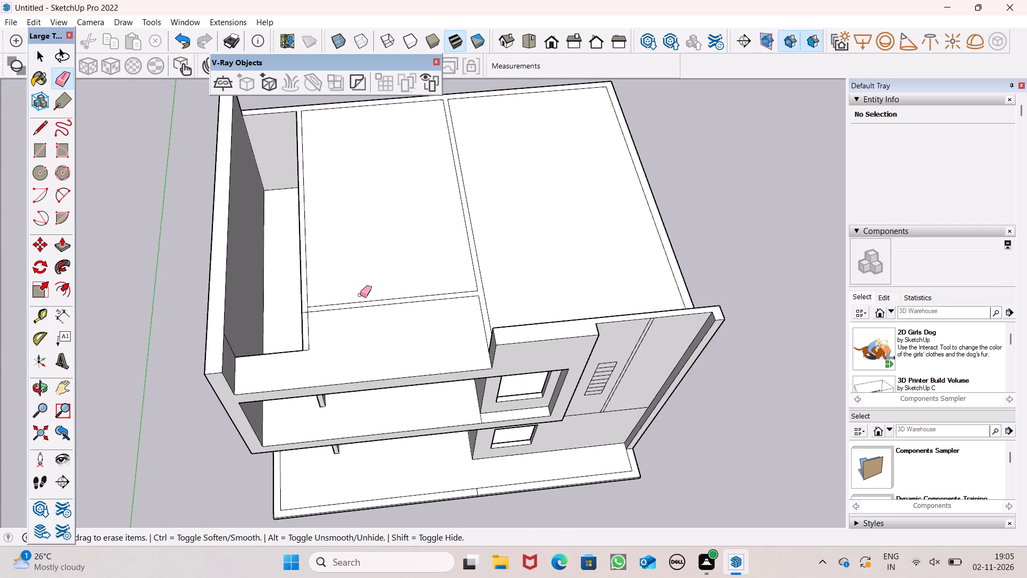
pyautogui.scroll(-2, 361, 297)
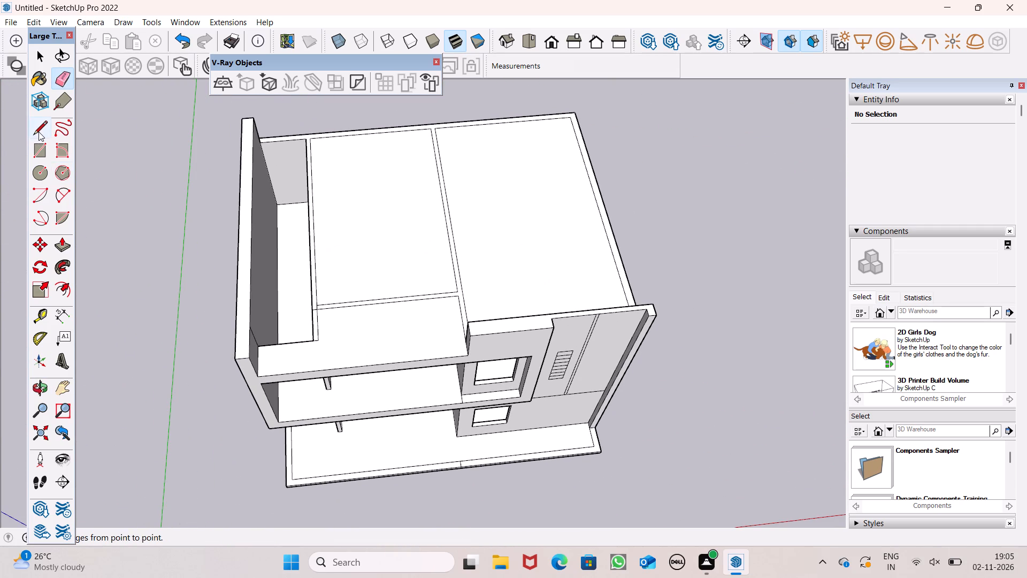
# Draw a short line across the end of the smaller room's front wall top, where it meets the dividing wall.
pyautogui.click(34, 127)
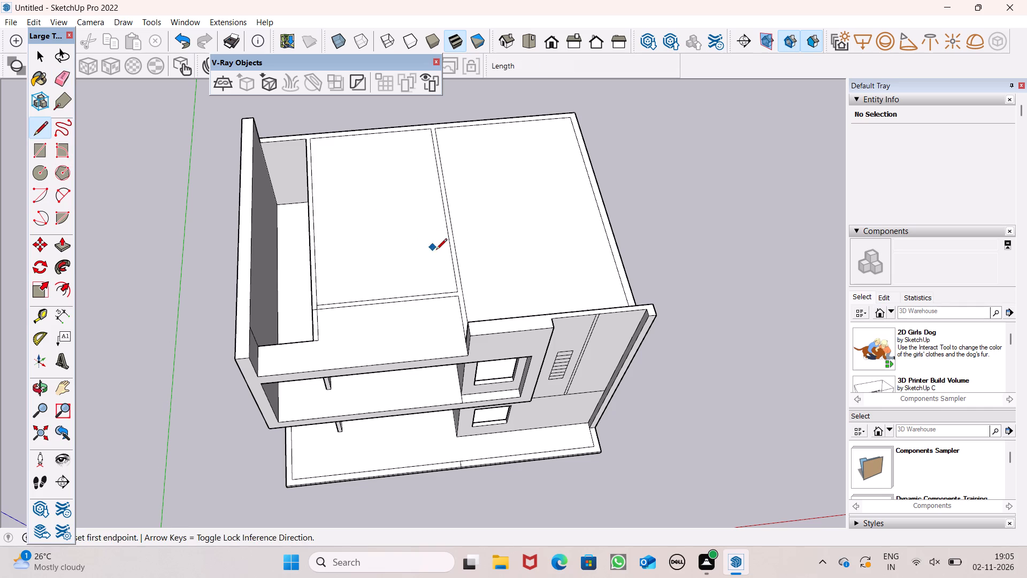
pyautogui.moveTo(438, 251); pyautogui.dragTo(397, 309, button='middle')
pyautogui.scroll(1, 397, 309)
pyautogui.scroll(12, 476, 324)
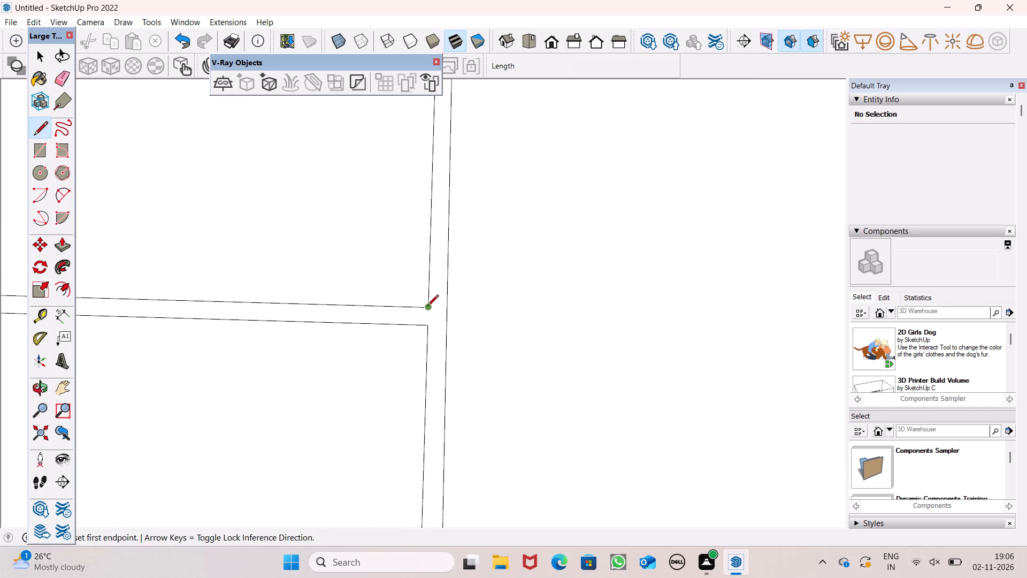
pyautogui.click(427, 306)
pyautogui.click(425, 325)
# Erase the smaller room's front wall-top lines and their leftover stubs, merging that roof with the front strip.
pyautogui.scroll(-5, 419, 356)
pyautogui.moveTo(419, 386); pyautogui.dragTo(532, 303, button='middle')
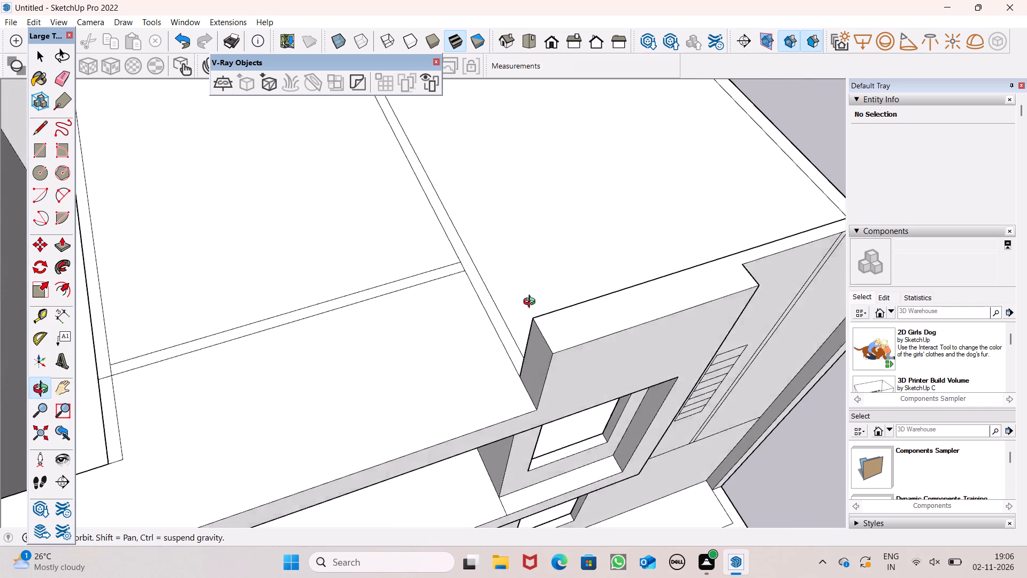
pyautogui.moveTo(532, 303); pyautogui.dragTo(532, 304, button='middle')
pyautogui.scroll(1, 505, 299)
pyautogui.scroll(-3, 503, 302)
pyautogui.moveTo(495, 320); pyautogui.dragTo(469, 338, button='middle')
pyautogui.scroll(1, 466, 338)
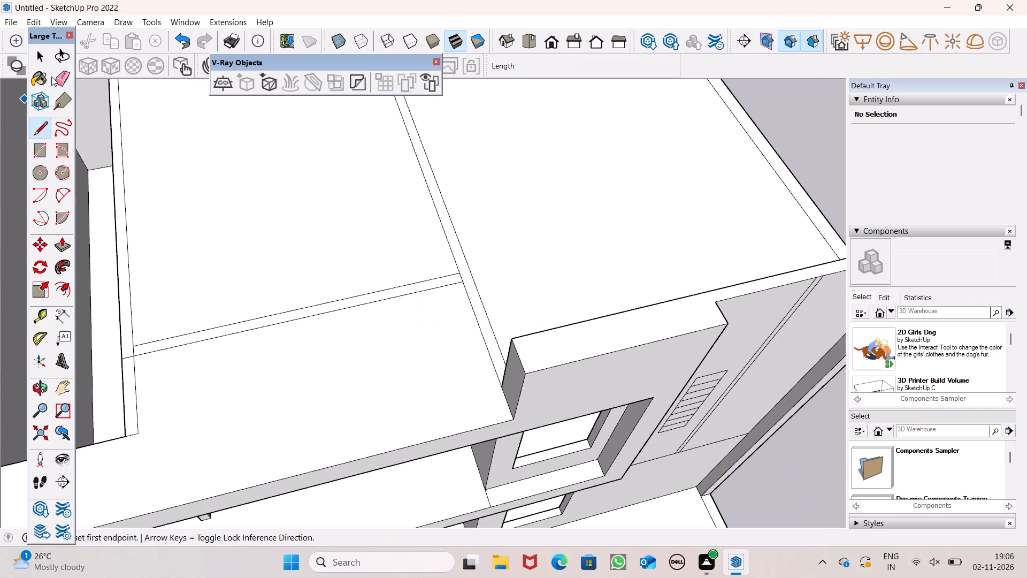
pyautogui.click(55, 73)
pyautogui.moveTo(222, 297); pyautogui.dragTo(236, 342)
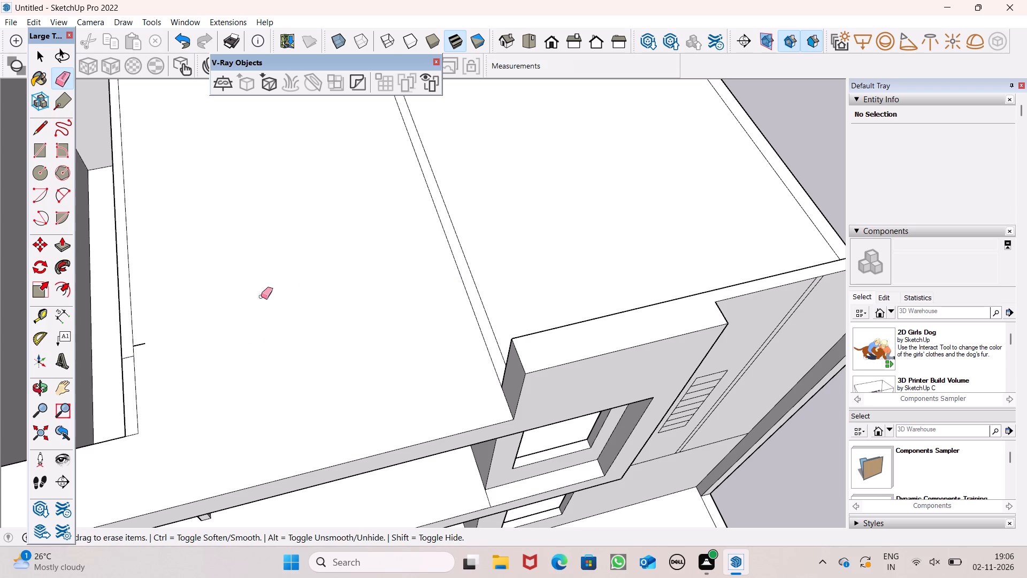
pyautogui.scroll(7, 139, 328)
pyautogui.moveTo(133, 357); pyautogui.dragTo(133, 362)
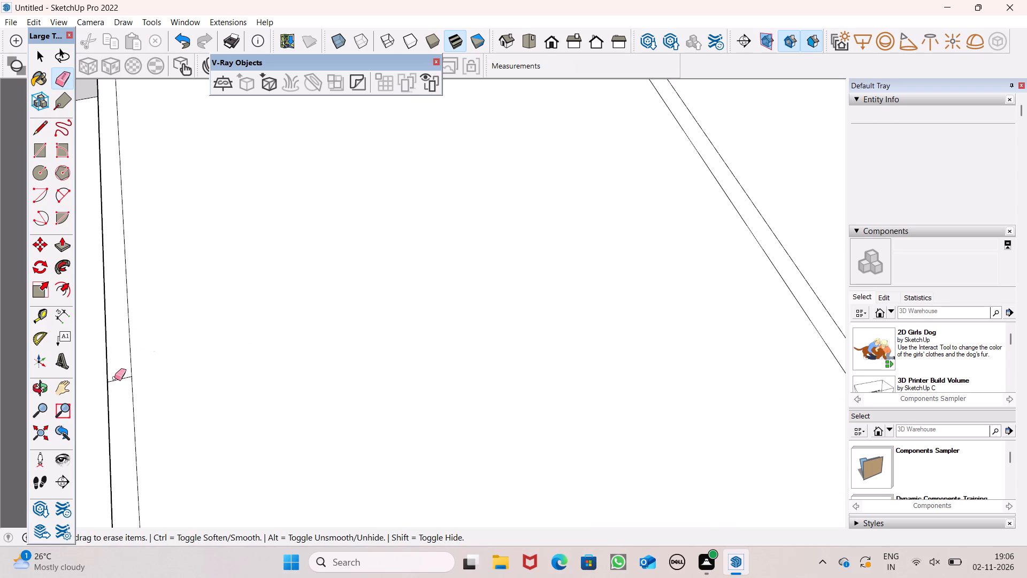
pyautogui.click(114, 379)
# Examine the merged roof face and the outer walls from above and from the larger room's side.
pyautogui.scroll(-13, 395, 280)
pyautogui.moveTo(434, 337); pyautogui.dragTo(387, 321, button='middle')
pyautogui.scroll(2, 394, 325)
pyautogui.scroll(-5, 393, 318)
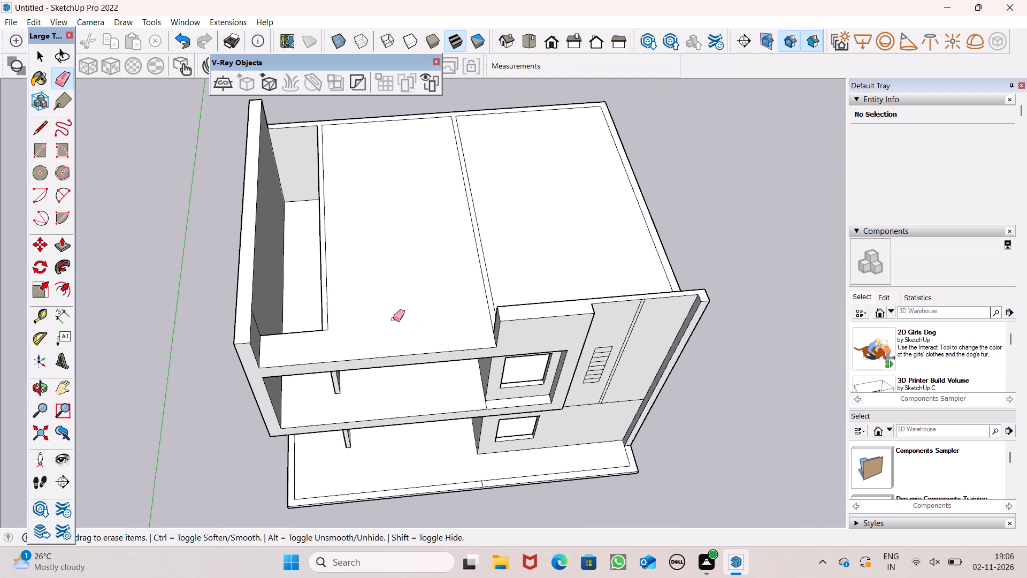
pyautogui.scroll(-3, 384, 291)
pyautogui.scroll(-4, 325, 321)
pyautogui.moveTo(359, 387); pyautogui.dragTo(289, 445, button='middle')
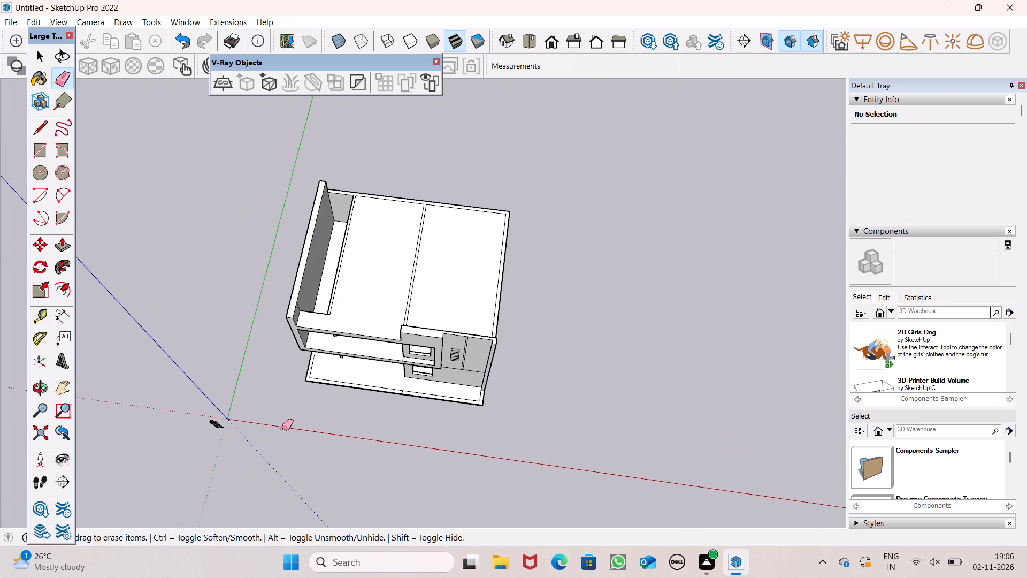
pyautogui.scroll(-1, 166, 280)
pyautogui.moveTo(290, 326); pyautogui.dragTo(108, 291, button='middle')
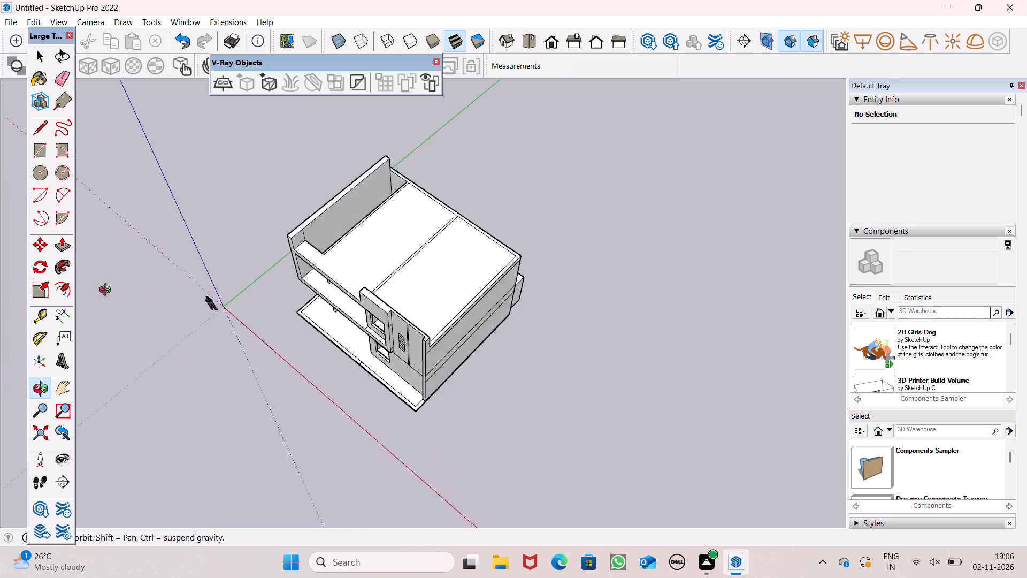
pyautogui.moveTo(108, 291); pyautogui.dragTo(69, 299, button='middle')
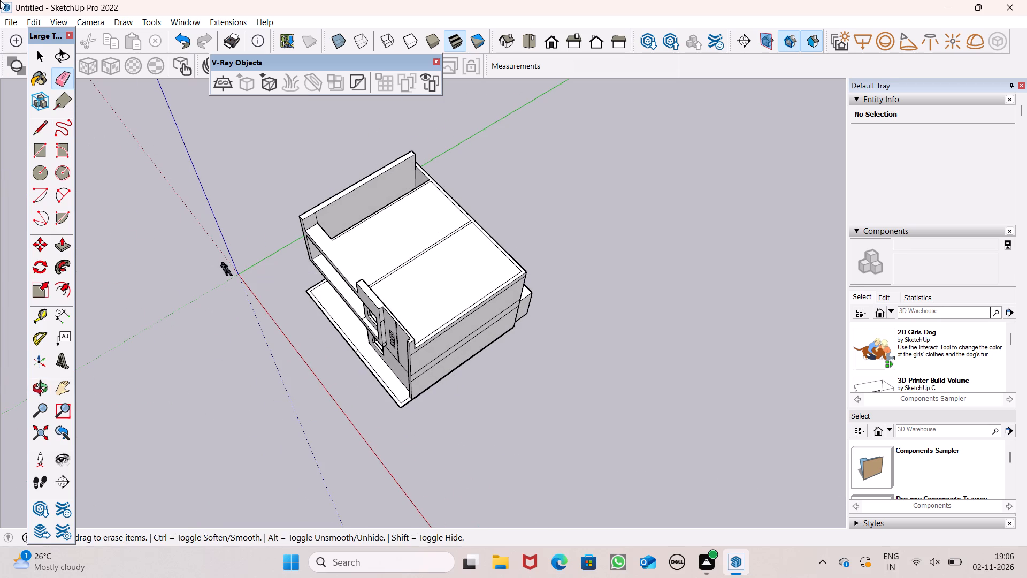
pyautogui.click(40, 126)
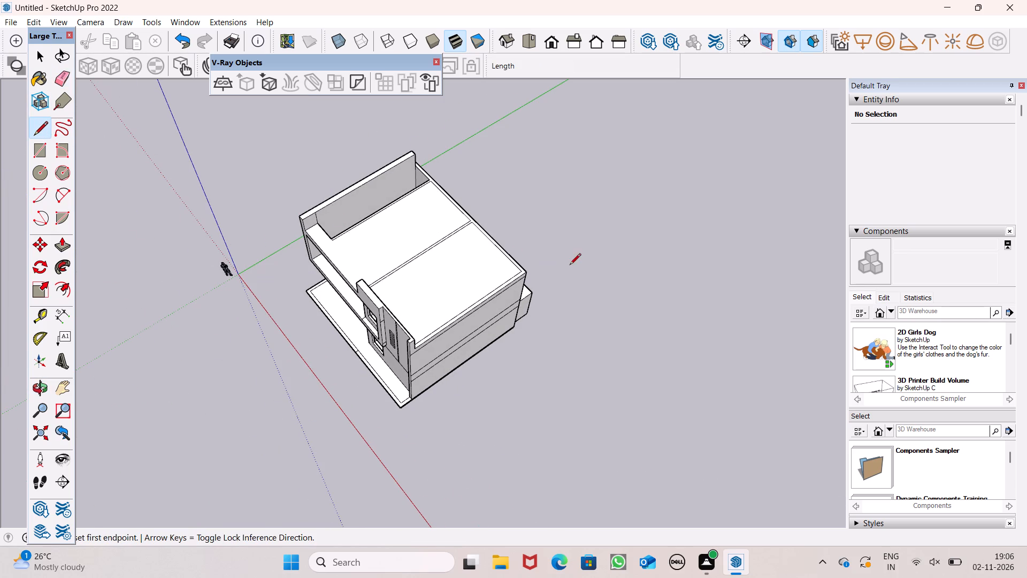
pyautogui.scroll(6, 570, 264)
pyautogui.moveTo(549, 310); pyautogui.dragTo(404, 334, button='middle')
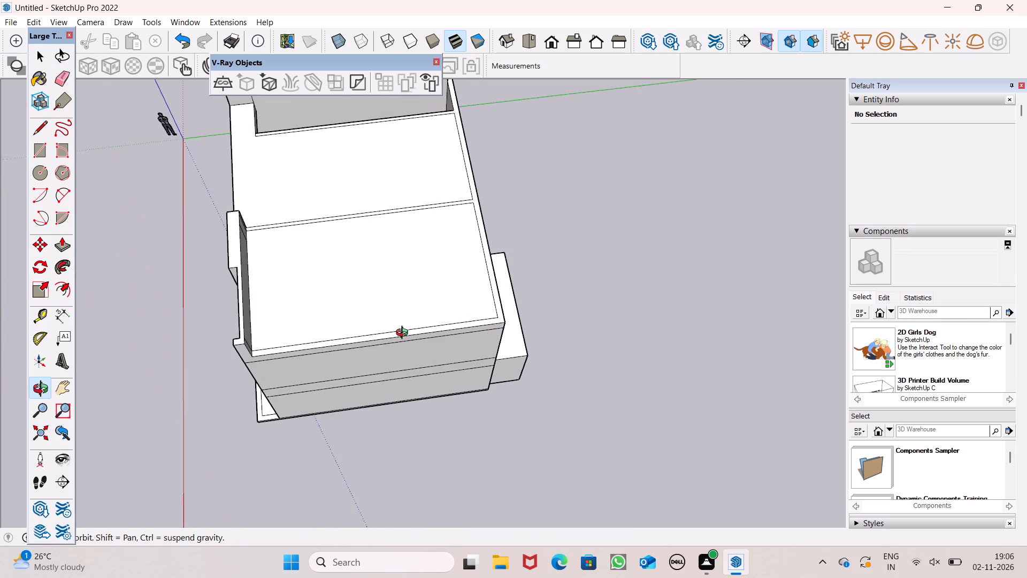
pyautogui.moveTo(404, 334); pyautogui.dragTo(411, 341, button='middle')
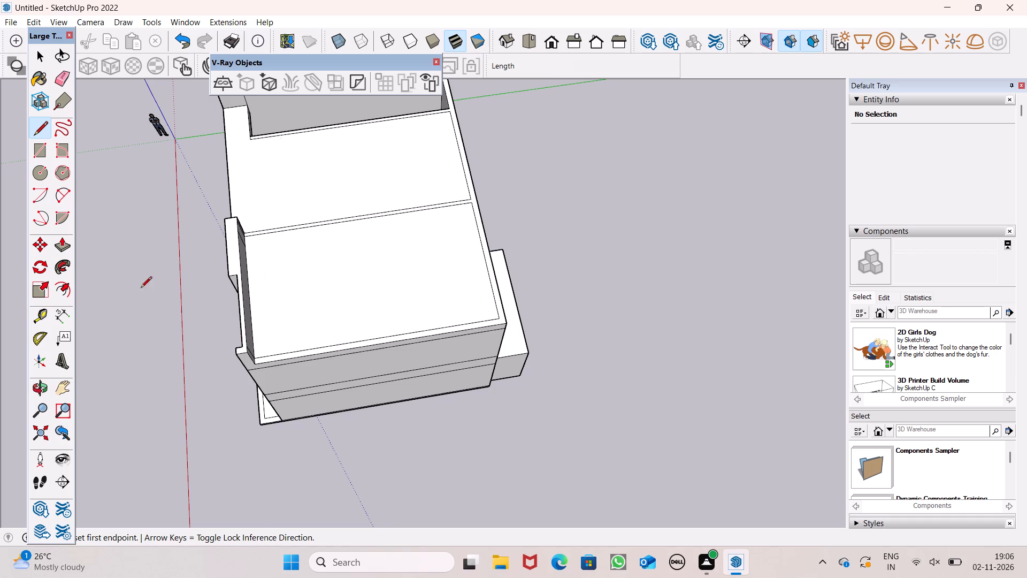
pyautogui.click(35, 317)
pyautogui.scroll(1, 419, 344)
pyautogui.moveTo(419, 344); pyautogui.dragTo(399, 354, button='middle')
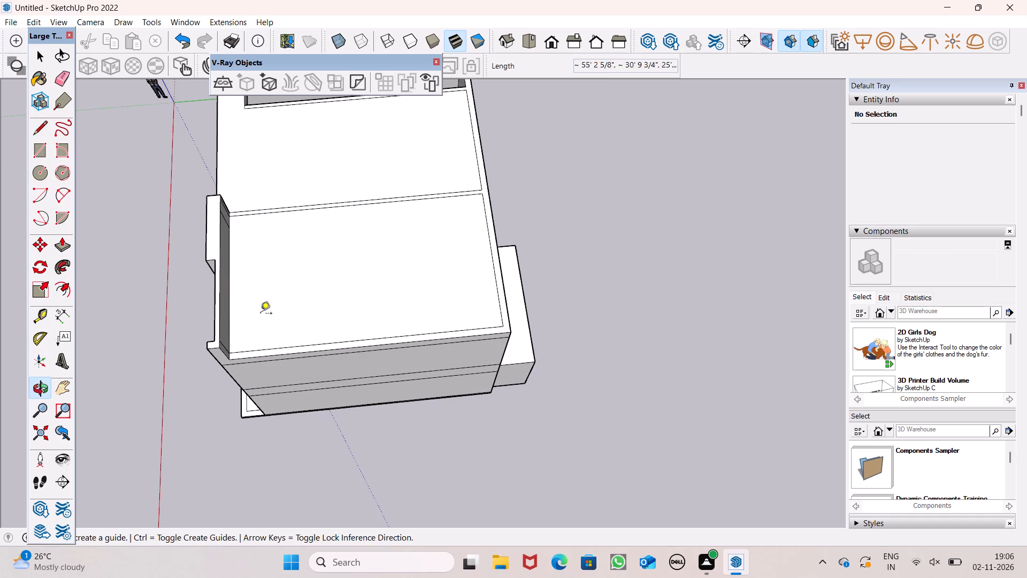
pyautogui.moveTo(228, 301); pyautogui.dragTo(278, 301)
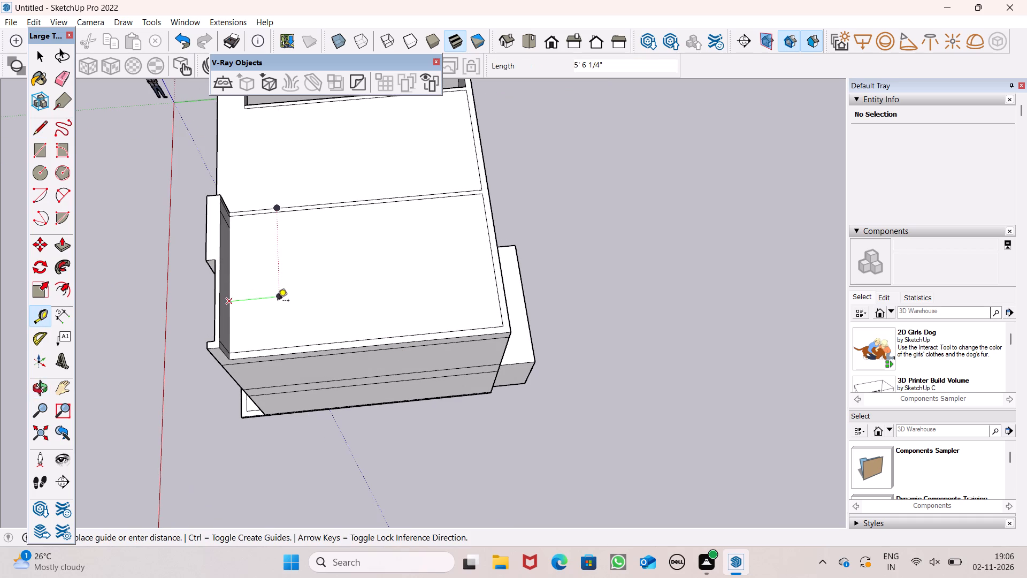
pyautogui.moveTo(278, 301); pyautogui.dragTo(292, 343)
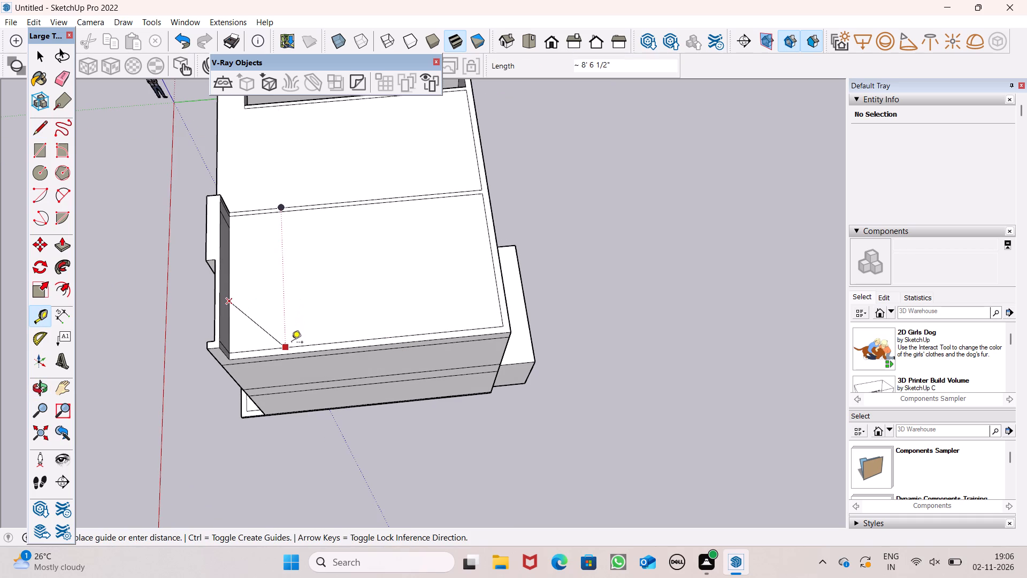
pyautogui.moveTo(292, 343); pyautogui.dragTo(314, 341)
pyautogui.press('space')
# Place a guide parallel to the tall front parapet's inner base edge, about 7' 7" in across the roof.
pyautogui.scroll(-3, 422, 254)
pyautogui.moveTo(453, 314); pyautogui.dragTo(392, 273, button='middle')
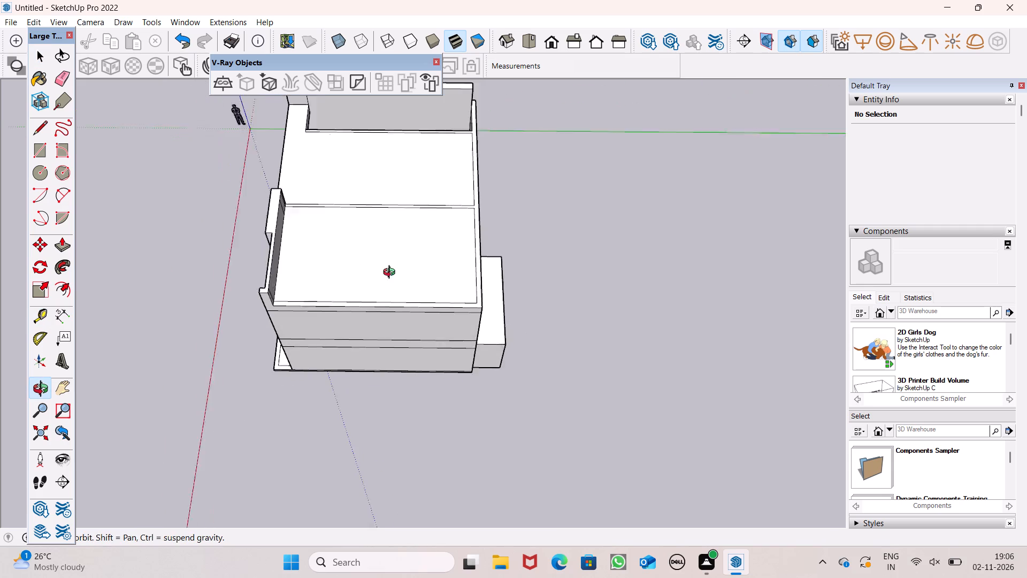
pyautogui.moveTo(392, 273); pyautogui.dragTo(389, 271, button='middle')
pyautogui.scroll(6, 205, 177)
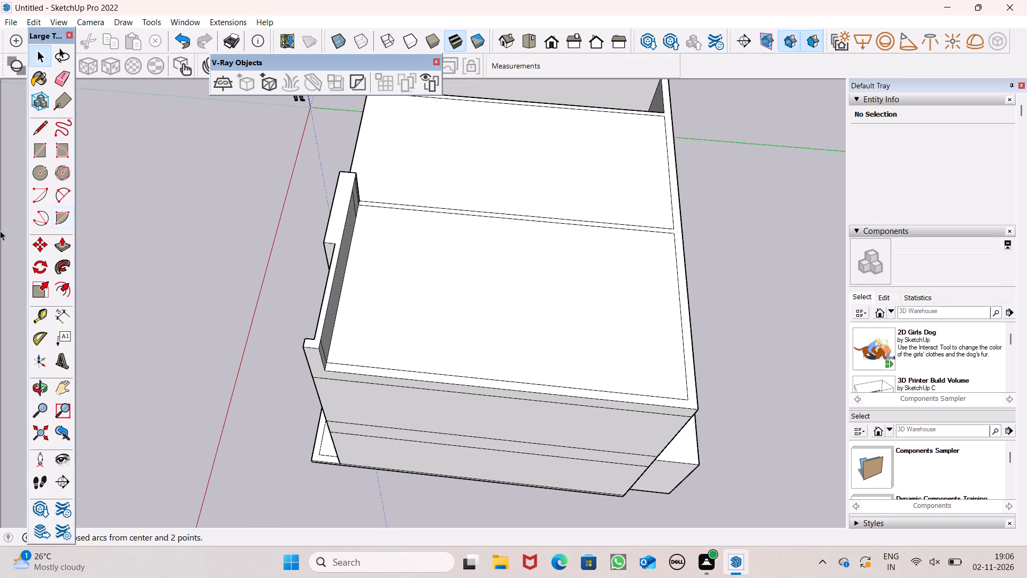
pyautogui.click(37, 320)
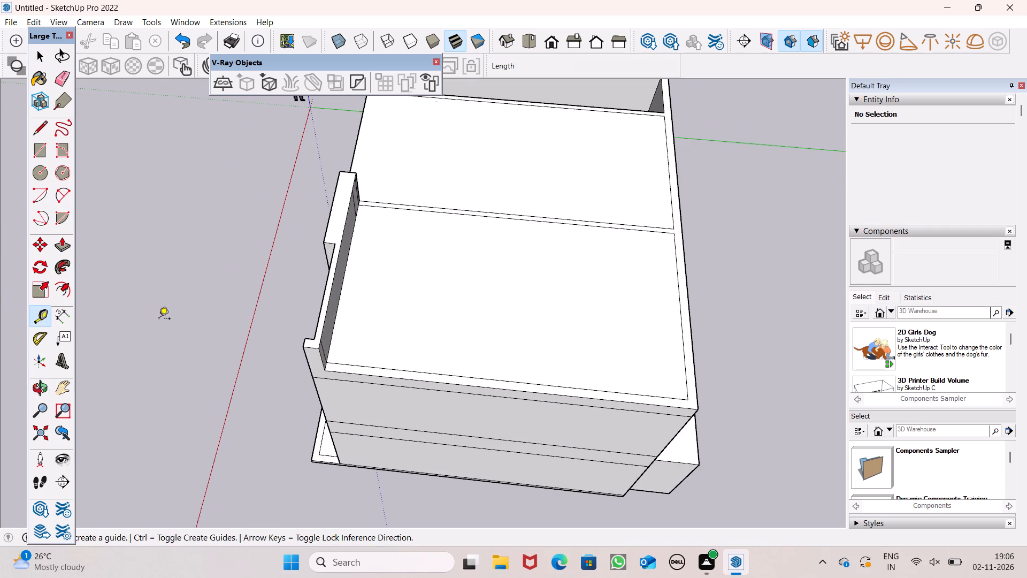
pyautogui.scroll(-6, 144, 321)
pyautogui.moveTo(187, 340); pyautogui.dragTo(186, 300, button='middle')
pyautogui.scroll(6, 261, 336)
pyautogui.scroll(6, 236, 265)
pyautogui.moveTo(251, 282); pyautogui.dragTo(358, 317)
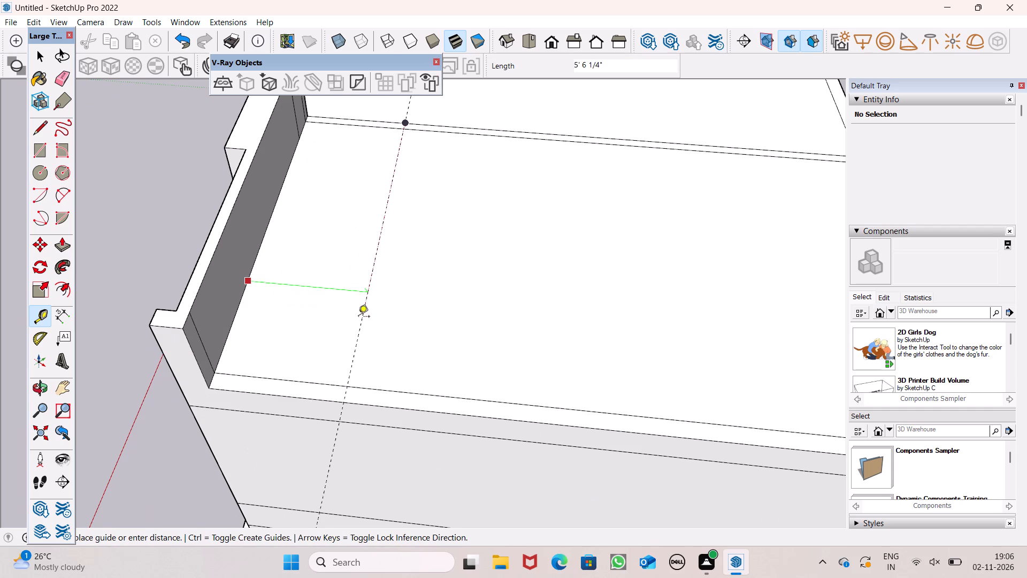
pyautogui.moveTo(358, 317); pyautogui.dragTo(400, 323)
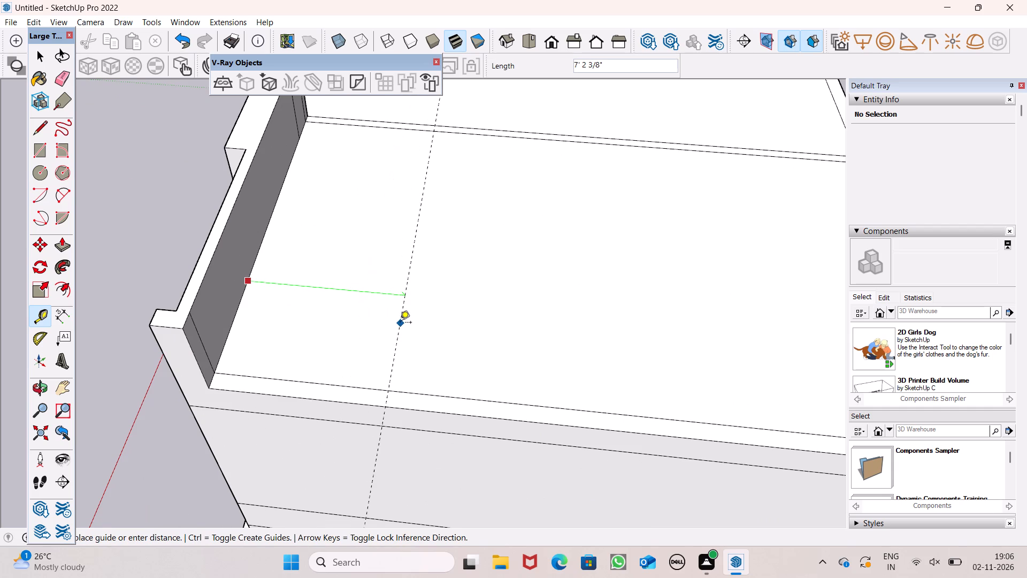
pyautogui.moveTo(400, 323); pyautogui.dragTo(409, 325)
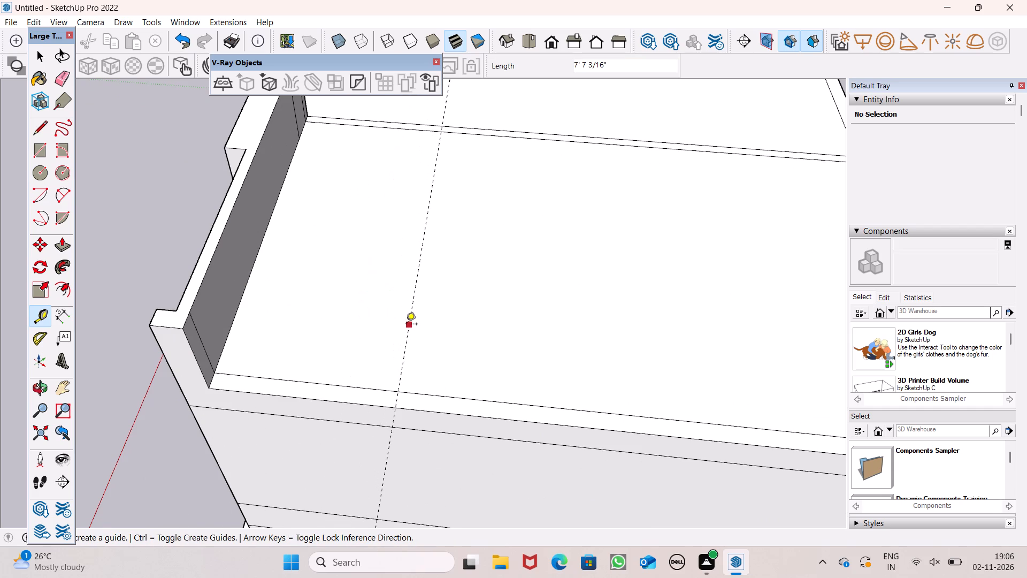
# Place a second guide parallel to the first, offset 6" from it on the roof.
pyautogui.scroll(-4, 381, 336)
pyautogui.moveTo(348, 374); pyautogui.dragTo(387, 413, button='middle')
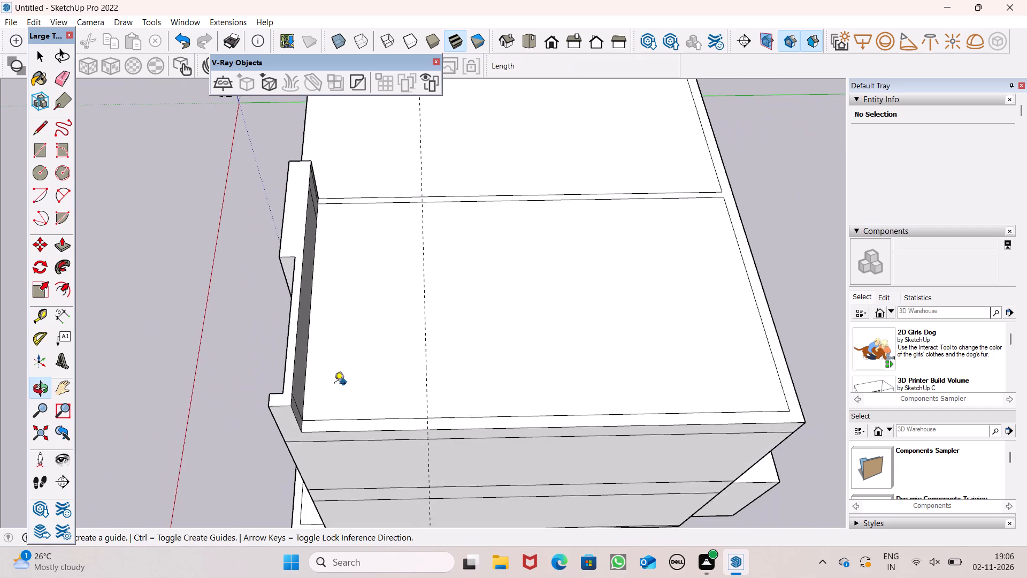
pyautogui.scroll(-3, 325, 392)
pyautogui.scroll(4, 537, 354)
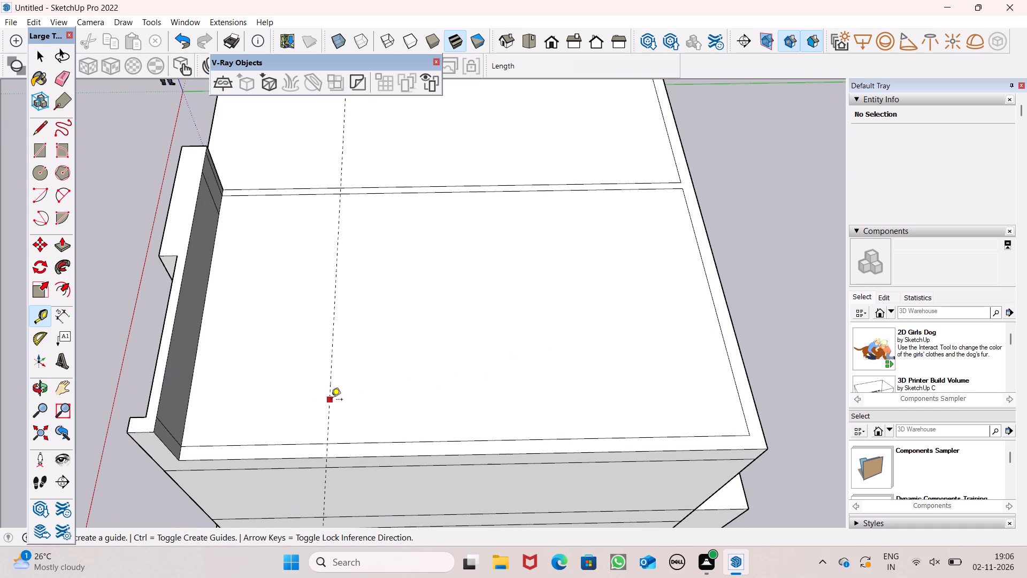
pyautogui.moveTo(331, 400); pyautogui.dragTo(382, 412)
pyautogui.write('6"')
pyautogui.press('Return')
pyautogui.scroll(-5, 335, 272)
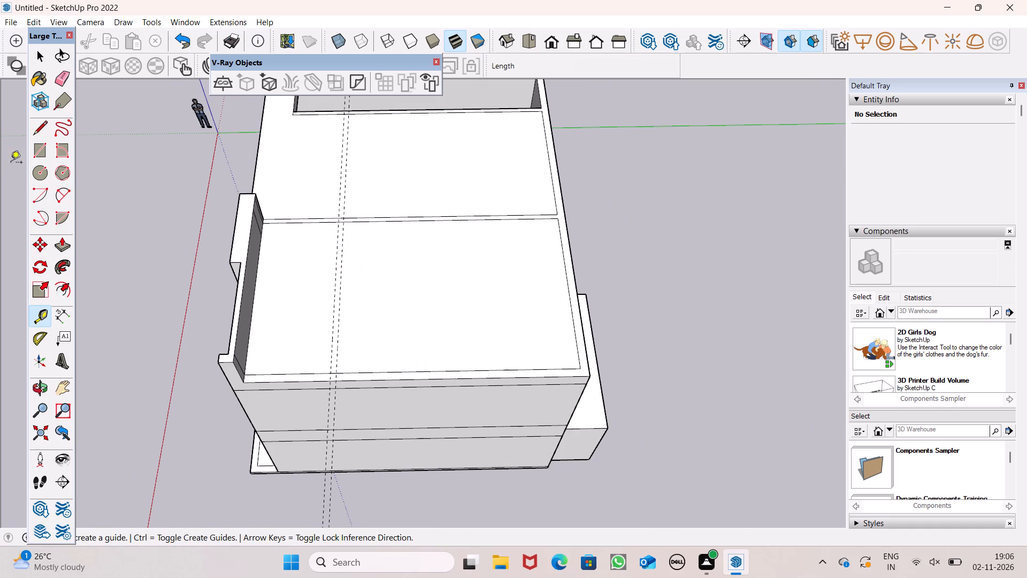
# Draw a 6" wide rectangle between the two guides, from the dividing wall's far line to the outer side wall's inner line.
pyautogui.click(42, 156)
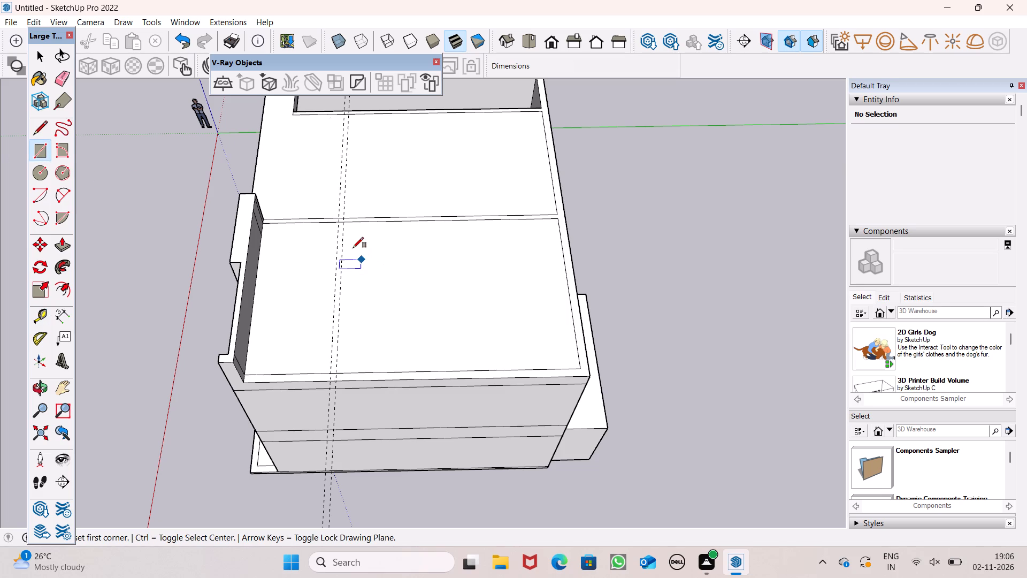
pyautogui.scroll(10, 348, 227)
pyautogui.click(328, 209)
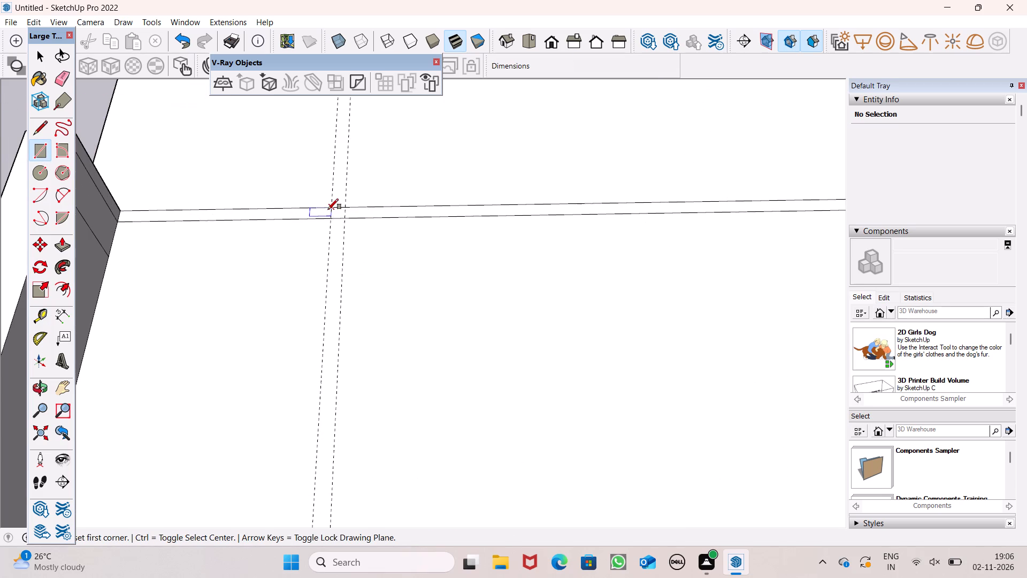
pyautogui.scroll(-8, 399, 230)
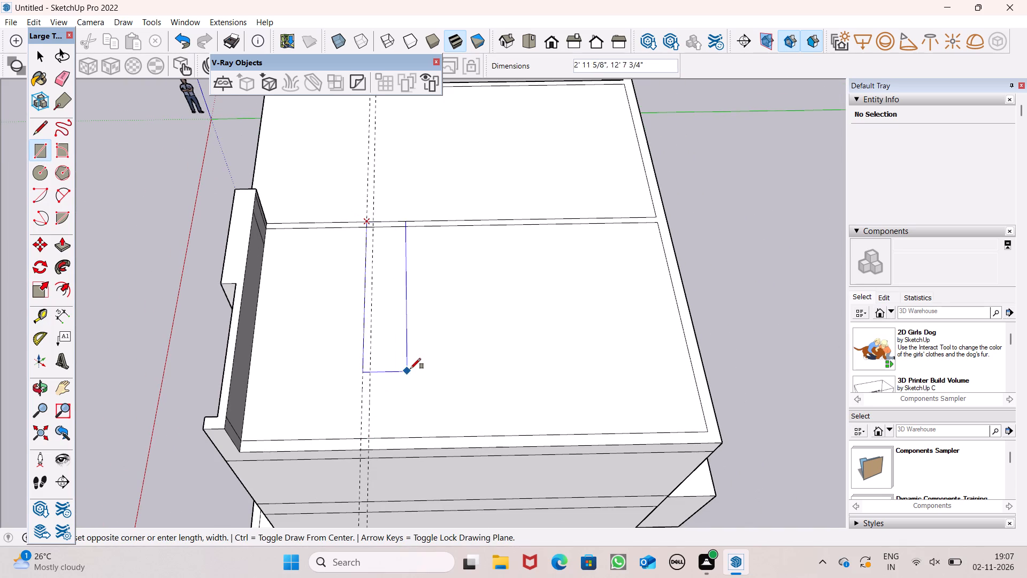
pyautogui.scroll(5, 411, 368)
pyautogui.scroll(-4, 390, 417)
pyautogui.scroll(6, 360, 462)
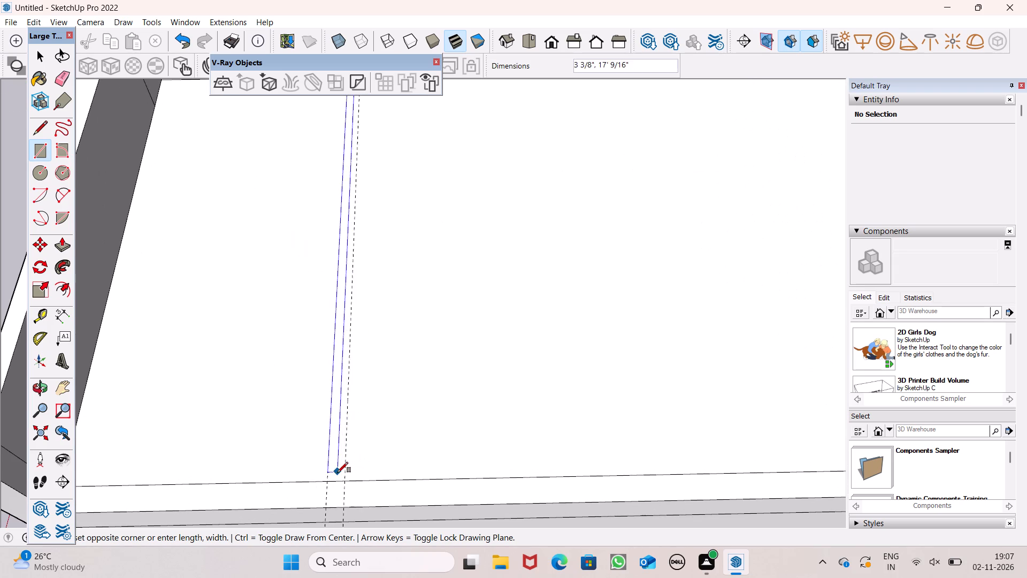
pyautogui.click(344, 480)
pyautogui.scroll(-9, 344, 474)
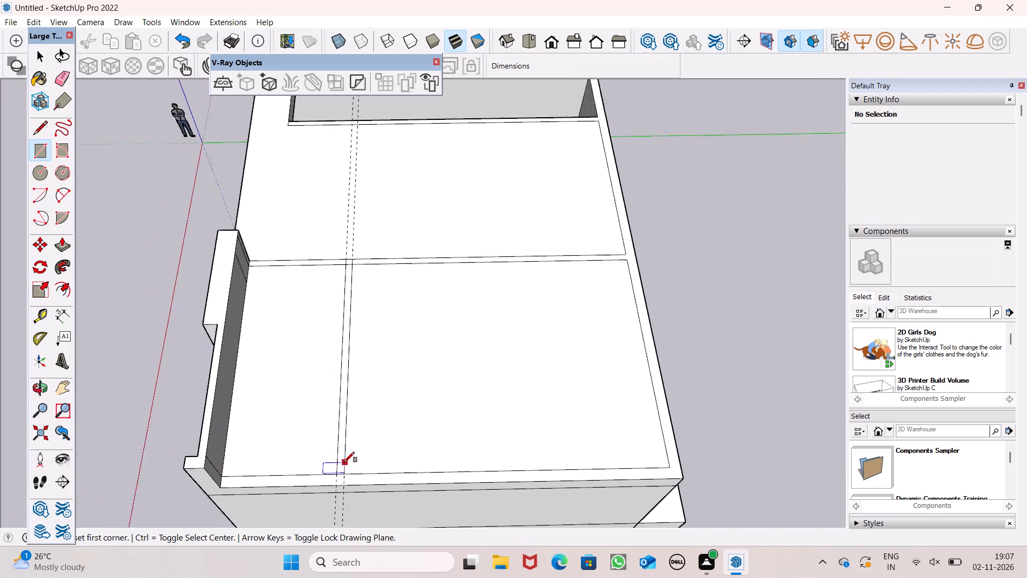
# Erase the two construction guides crossing the roof.
pyautogui.scroll(-2, 344, 462)
pyautogui.moveTo(344, 463); pyautogui.dragTo(722, 346, button='middle')
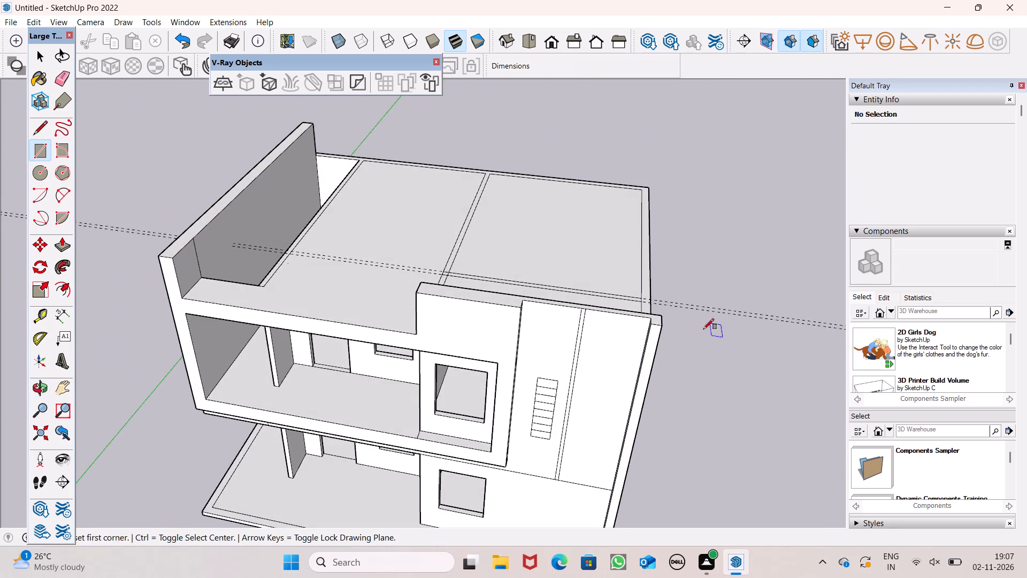
pyautogui.scroll(-5, 699, 314)
pyautogui.moveTo(501, 324); pyautogui.dragTo(547, 376, button='middle')
pyautogui.scroll(1, 538, 376)
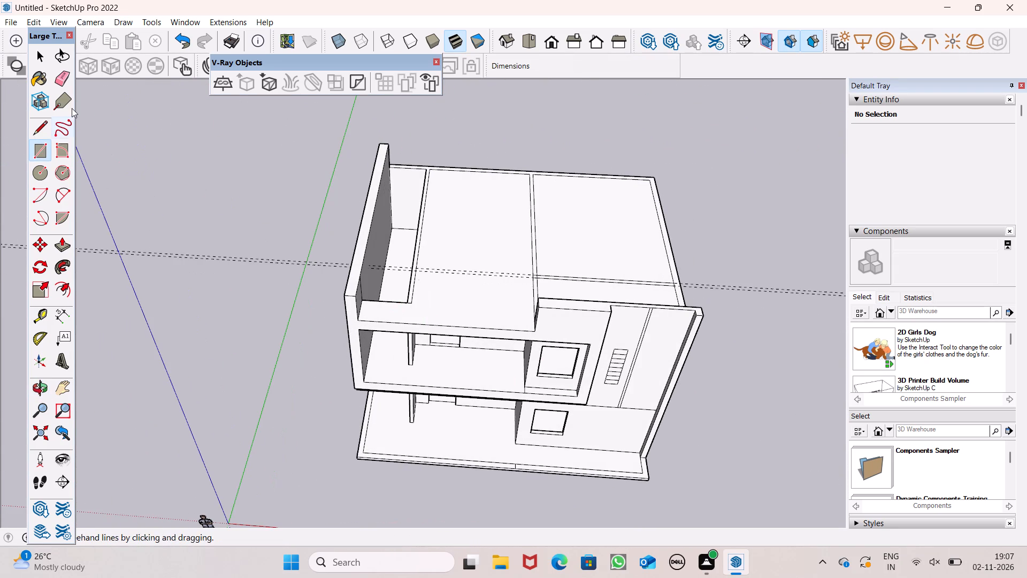
pyautogui.moveTo(56, 80); pyautogui.dragTo(74, 97)
pyautogui.moveTo(296, 252); pyautogui.dragTo(283, 278)
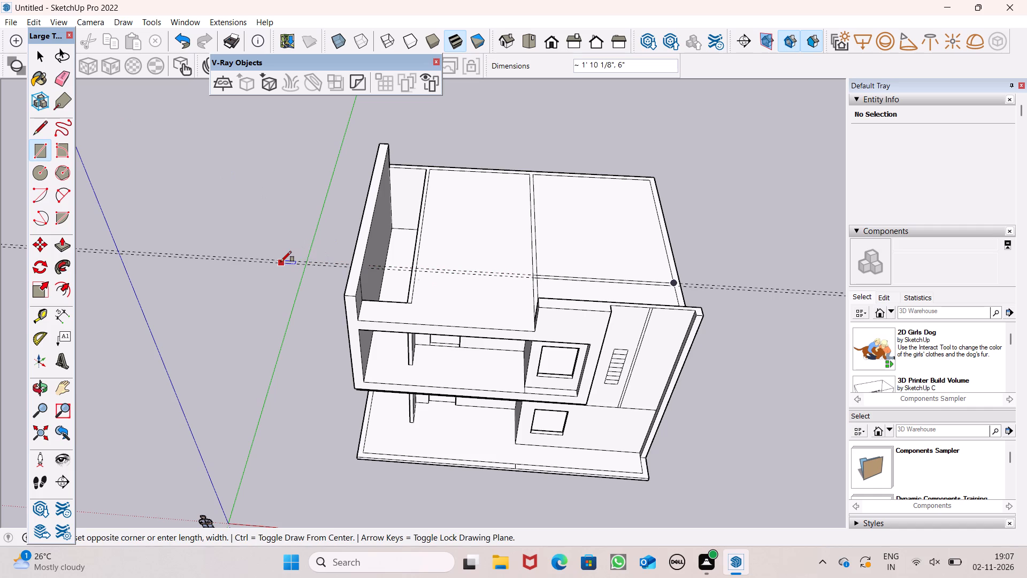
pyautogui.press('space')
pyautogui.click(63, 79)
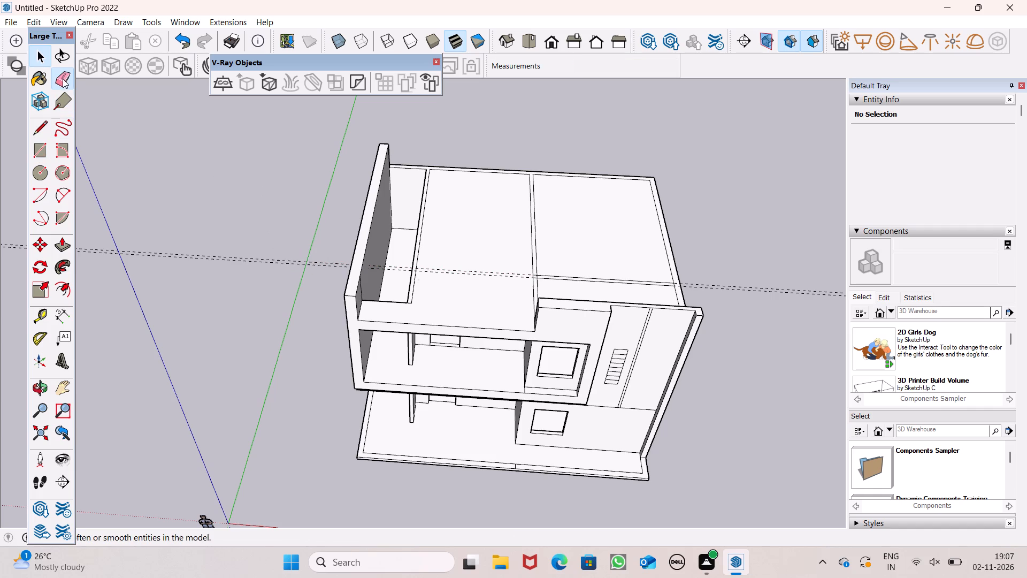
pyautogui.moveTo(199, 231); pyautogui.dragTo(199, 271)
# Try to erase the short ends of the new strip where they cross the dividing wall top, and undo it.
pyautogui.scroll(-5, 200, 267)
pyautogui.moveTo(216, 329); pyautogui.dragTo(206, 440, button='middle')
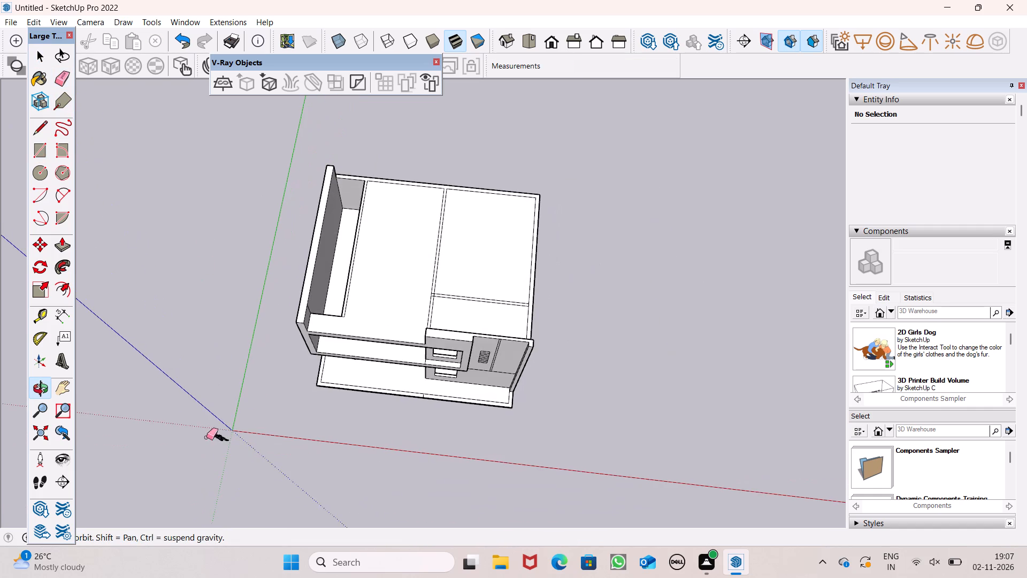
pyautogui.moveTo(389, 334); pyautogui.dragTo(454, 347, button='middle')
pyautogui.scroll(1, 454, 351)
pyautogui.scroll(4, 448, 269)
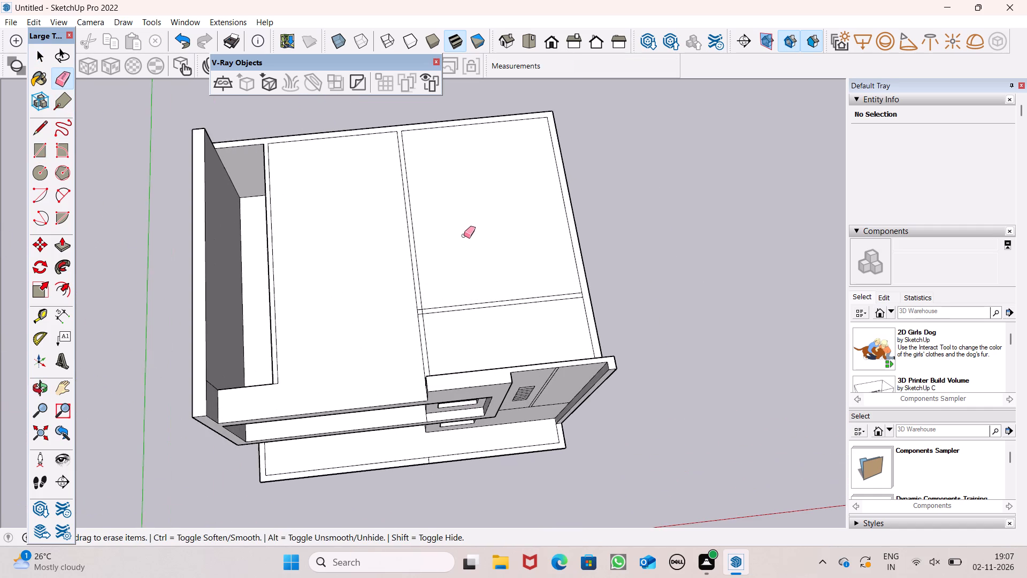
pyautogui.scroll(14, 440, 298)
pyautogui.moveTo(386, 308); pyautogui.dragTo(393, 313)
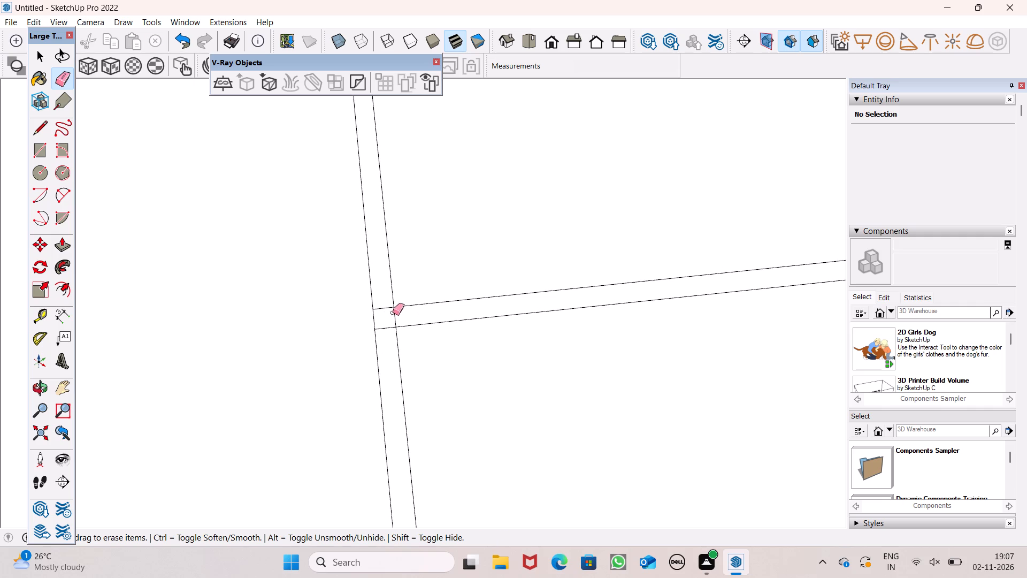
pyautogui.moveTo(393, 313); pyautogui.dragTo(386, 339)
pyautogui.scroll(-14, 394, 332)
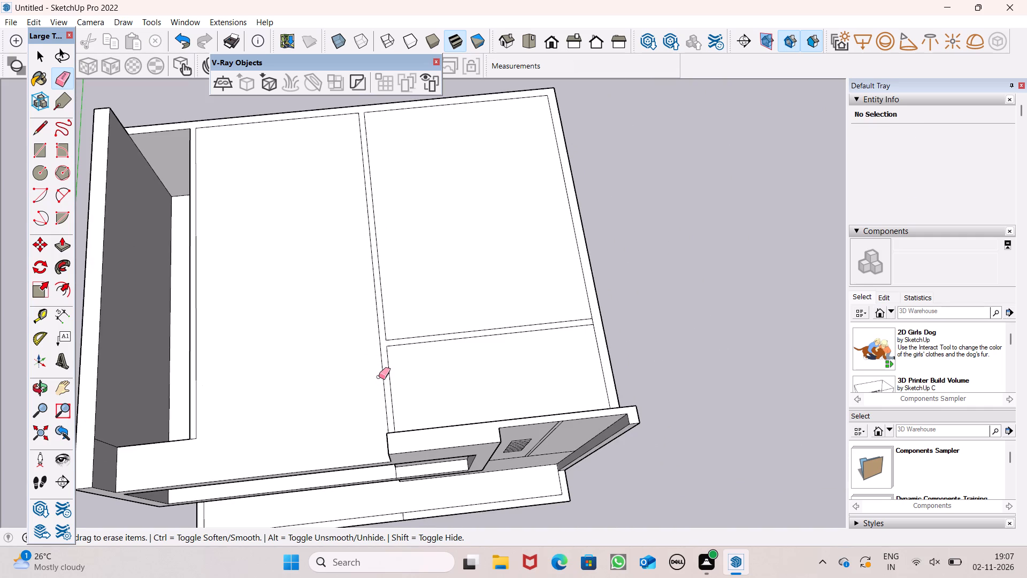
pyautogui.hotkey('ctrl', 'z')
# Erase the dividing wall's top lines between the new strip and the front parapet, including the leftover stubs at the corner.
pyautogui.scroll(6, 379, 375)
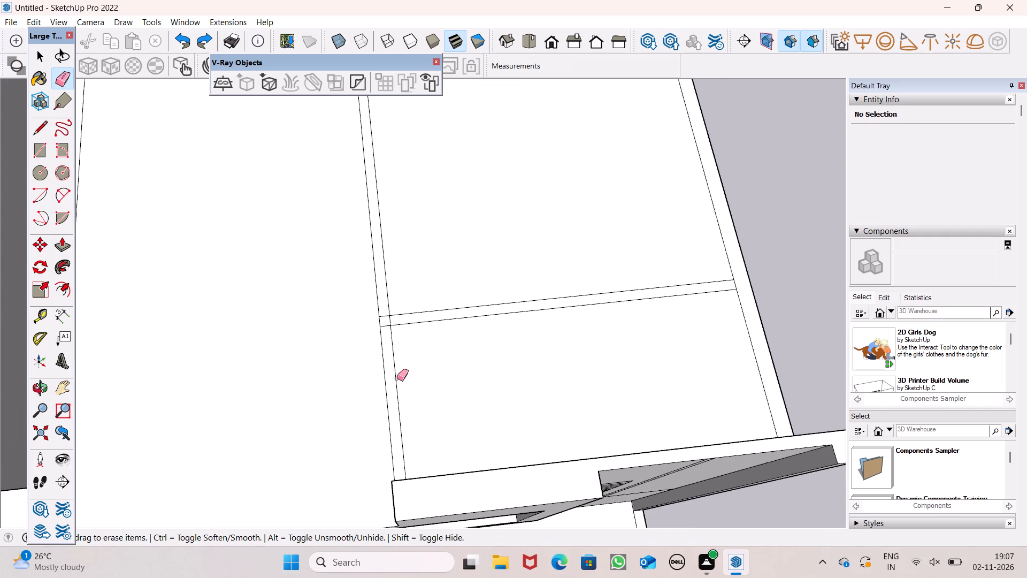
pyautogui.moveTo(397, 379); pyautogui.dragTo(378, 391)
pyautogui.moveTo(388, 357); pyautogui.dragTo(377, 356)
pyautogui.scroll(-3, 376, 361)
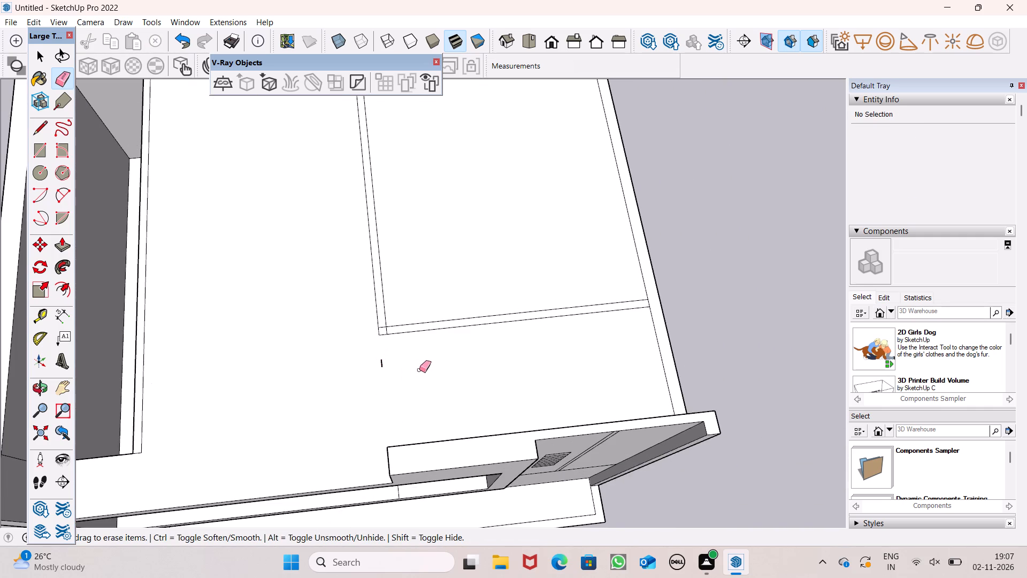
pyautogui.scroll(7, 421, 350)
pyautogui.moveTo(367, 318); pyautogui.dragTo(382, 326)
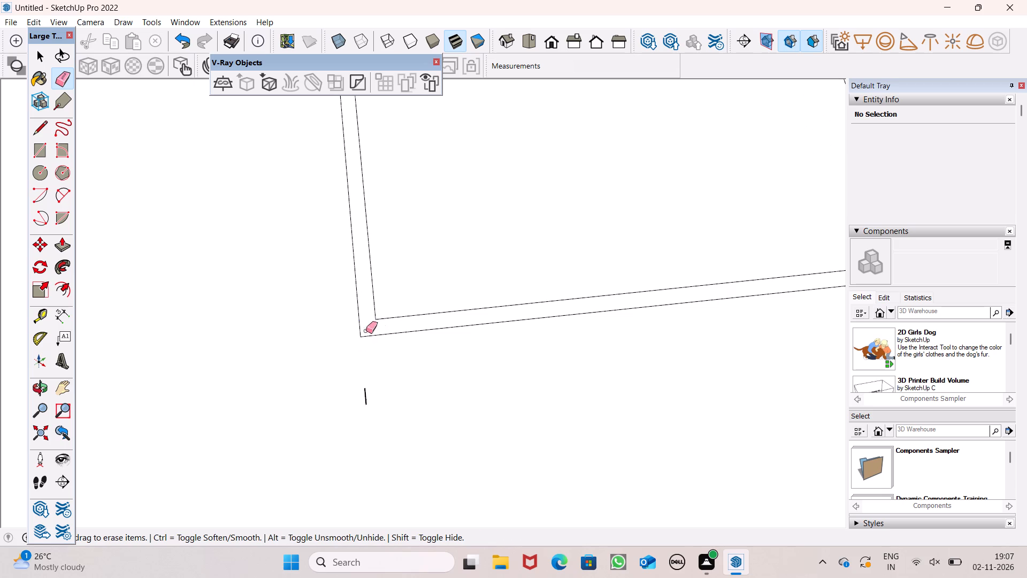
pyautogui.moveTo(358, 402); pyautogui.dragTo(374, 397)
# Examine the building's front elevation and the revised roof layout from above.
pyautogui.scroll(-12, 350, 256)
pyautogui.moveTo(402, 380); pyautogui.dragTo(361, 44, button='middle')
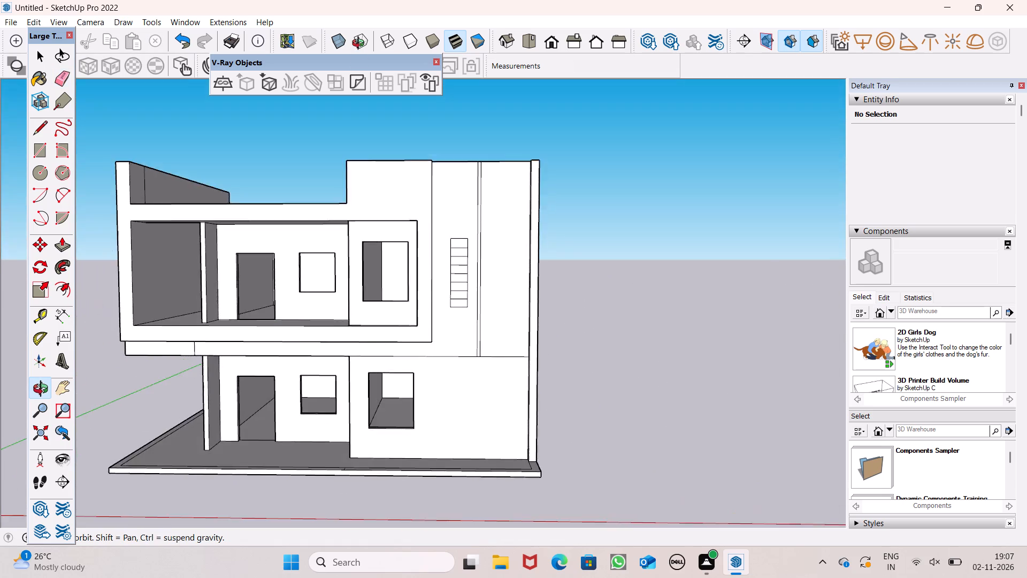
pyautogui.moveTo(361, 44); pyautogui.dragTo(458, 330, button='middle')
pyautogui.scroll(-3, 462, 372)
pyautogui.moveTo(451, 358); pyautogui.dragTo(404, 382, button='middle')
pyautogui.scroll(1, 404, 382)
pyautogui.scroll(6, 366, 168)
pyautogui.scroll(-5, 356, 177)
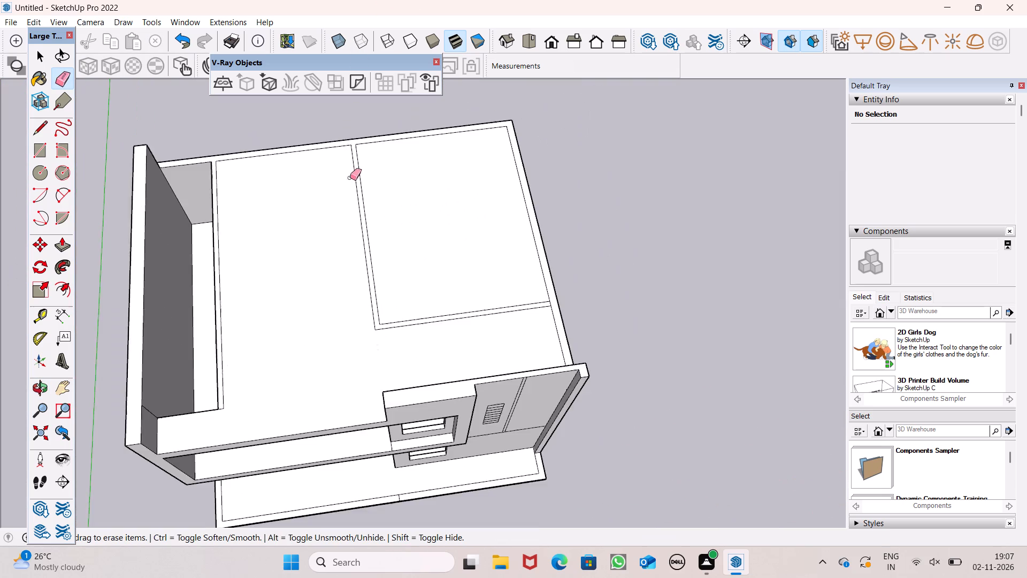
# Draw a 9" line across the rear wall top, from the end of the dividing wall's outer line to the roof's outer edge.
pyautogui.scroll(6, 332, 123)
pyautogui.click(39, 127)
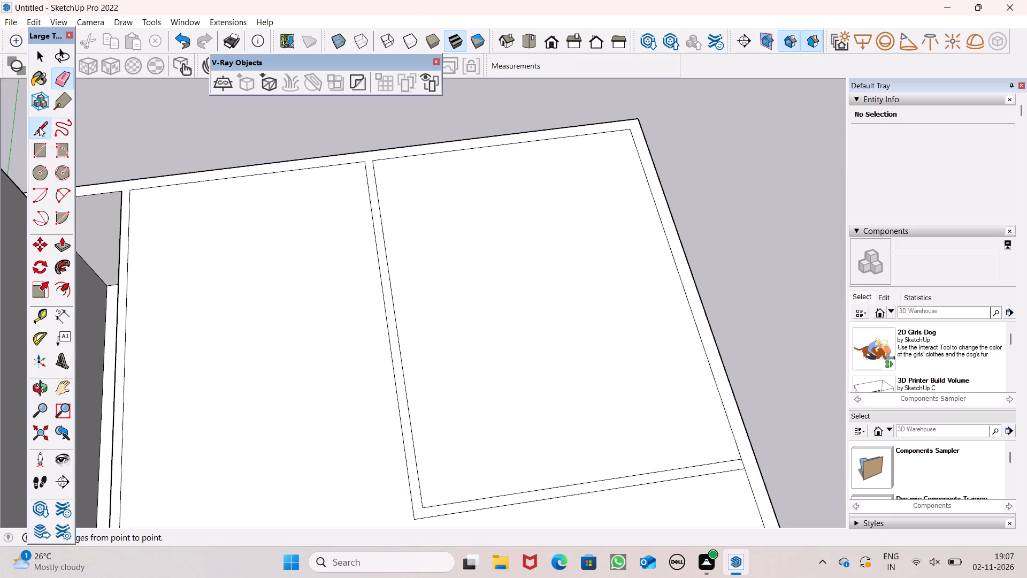
pyautogui.scroll(6, 257, 156)
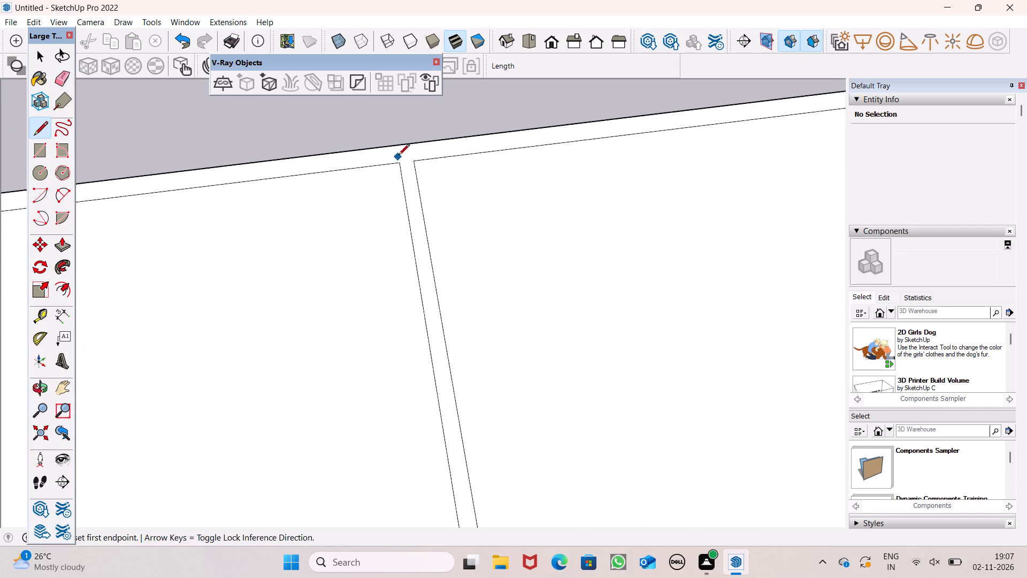
pyautogui.scroll(7, 399, 153)
pyautogui.click(399, 179)
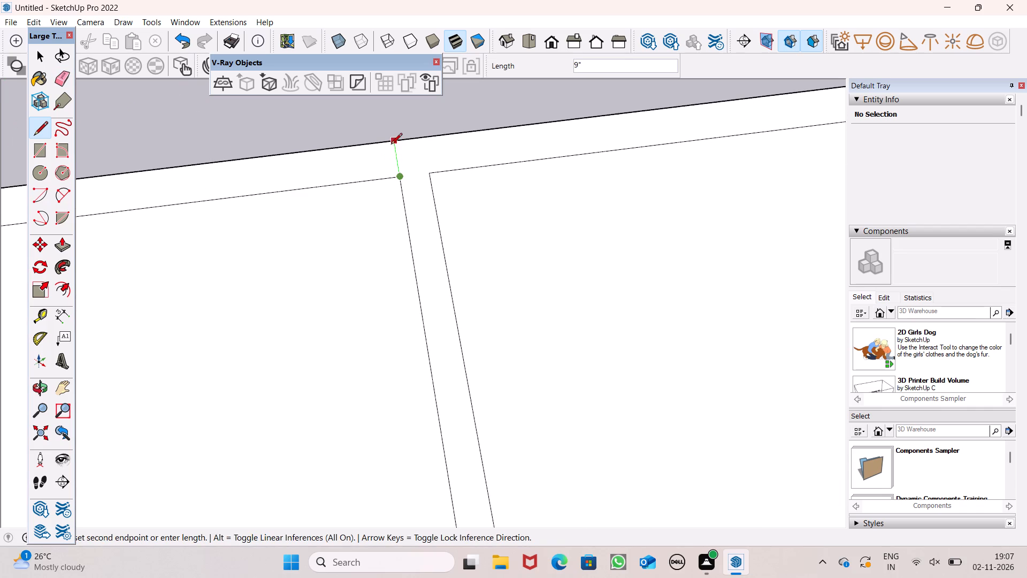
pyautogui.click(392, 144)
pyautogui.press('space')
pyautogui.scroll(-11, 336, 150)
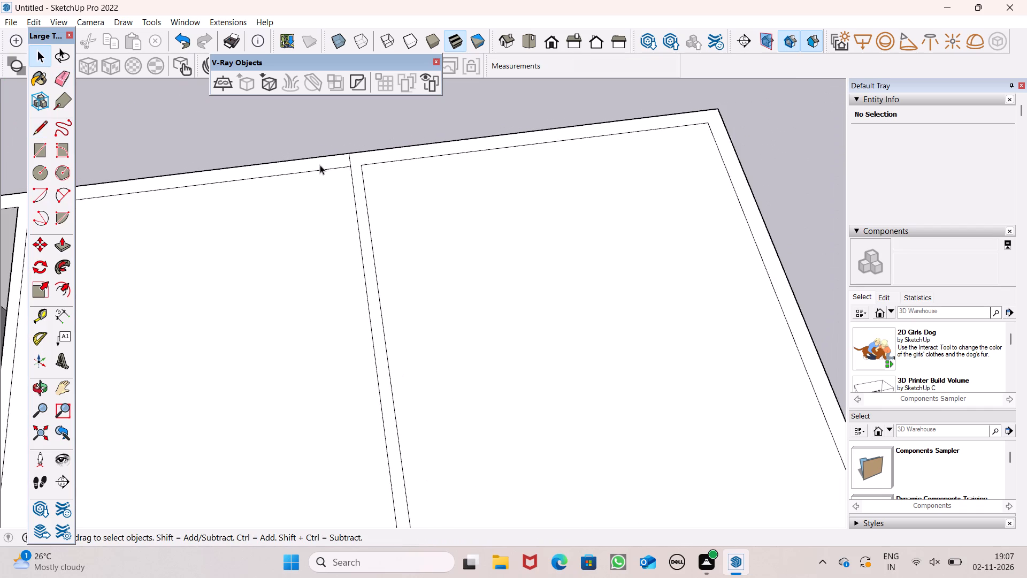
pyautogui.scroll(-7, 373, 152)
pyautogui.moveTo(511, 226); pyautogui.dragTo(492, 240, button='middle')
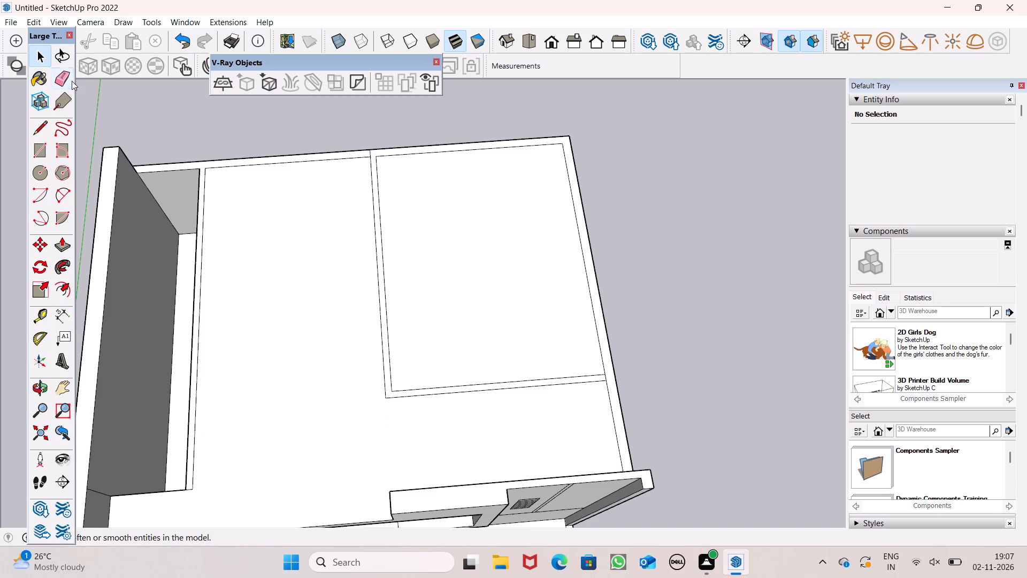
# Erase the short piece of the side wall's inner line between the two front lines of the rooftop room outline.
pyautogui.click(72, 81)
pyautogui.scroll(6, 884, 361)
pyautogui.scroll(5, 672, 365)
pyautogui.scroll(1, 603, 397)
pyautogui.click(567, 384)
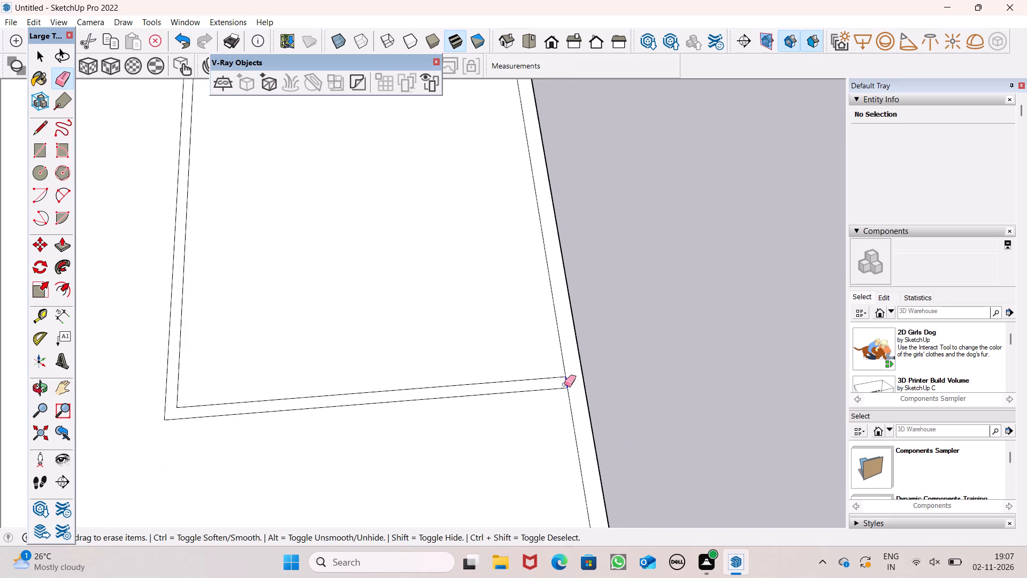
# Draw a 9" line across the side wall top, from the end of the room outline's outer front line to the roof's outer edge.
pyautogui.click(40, 135)
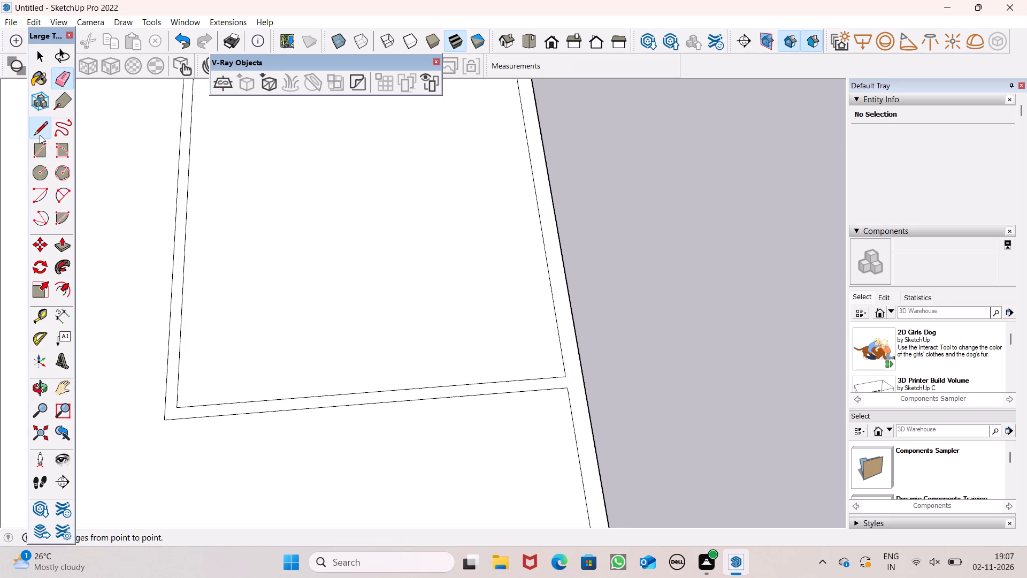
pyautogui.scroll(6, 620, 402)
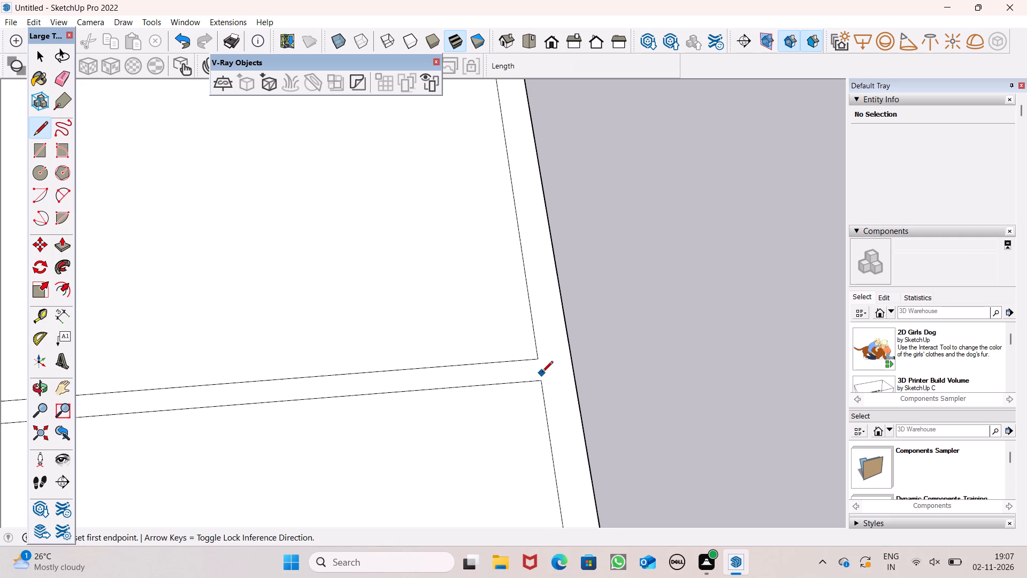
pyautogui.click(542, 378)
pyautogui.click(573, 374)
# Extrude the rooftop room's wall outline 10' upward with Push/Pull.
pyautogui.scroll(-6, 454, 265)
pyautogui.press('space')
pyautogui.scroll(-4, 453, 265)
pyautogui.moveTo(568, 334); pyautogui.dragTo(463, 370, button='middle')
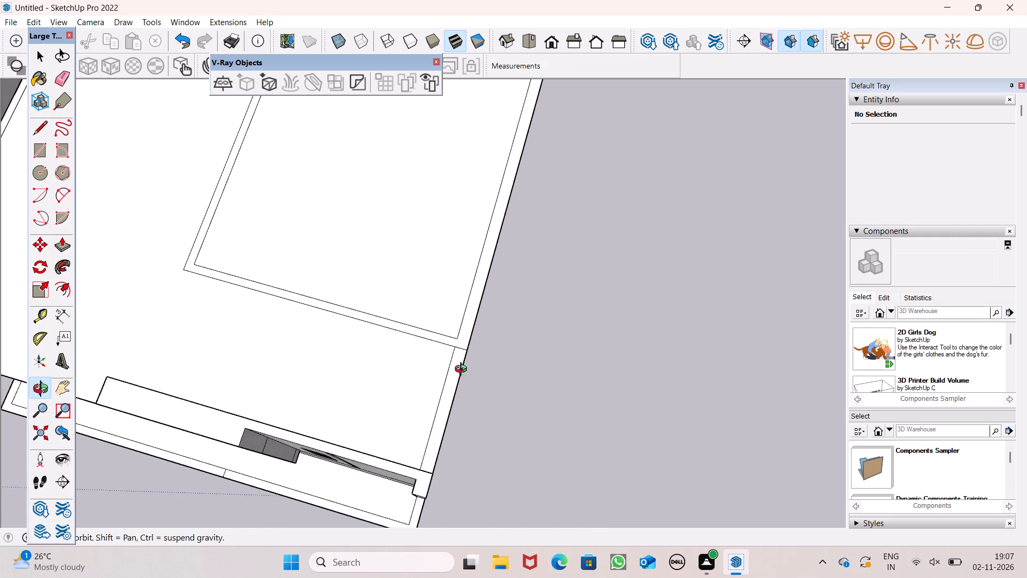
pyautogui.moveTo(463, 370); pyautogui.dragTo(546, 417, button='middle')
pyautogui.scroll(-3, 526, 344)
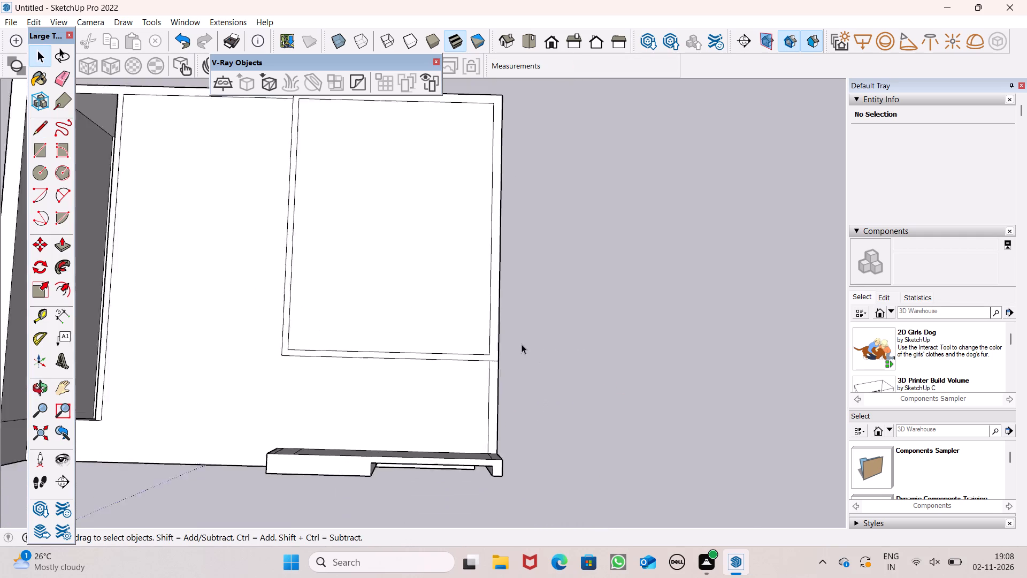
pyautogui.scroll(-3, 522, 344)
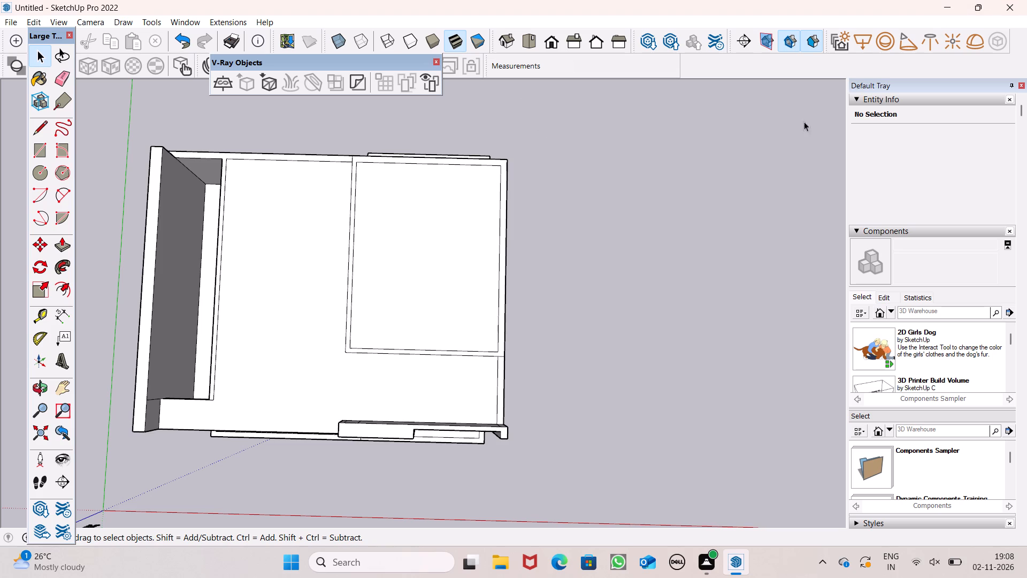
pyautogui.scroll(-4, 606, 182)
pyautogui.moveTo(551, 236); pyautogui.dragTo(555, 218, button='middle')
pyautogui.scroll(2, 555, 218)
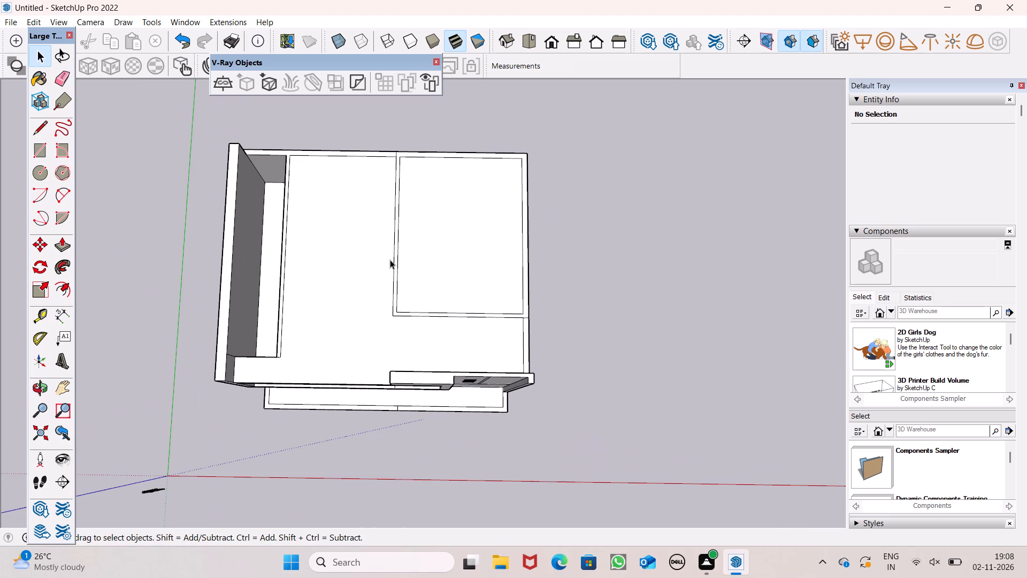
pyautogui.scroll(-4, 385, 294)
pyautogui.scroll(5, 370, 211)
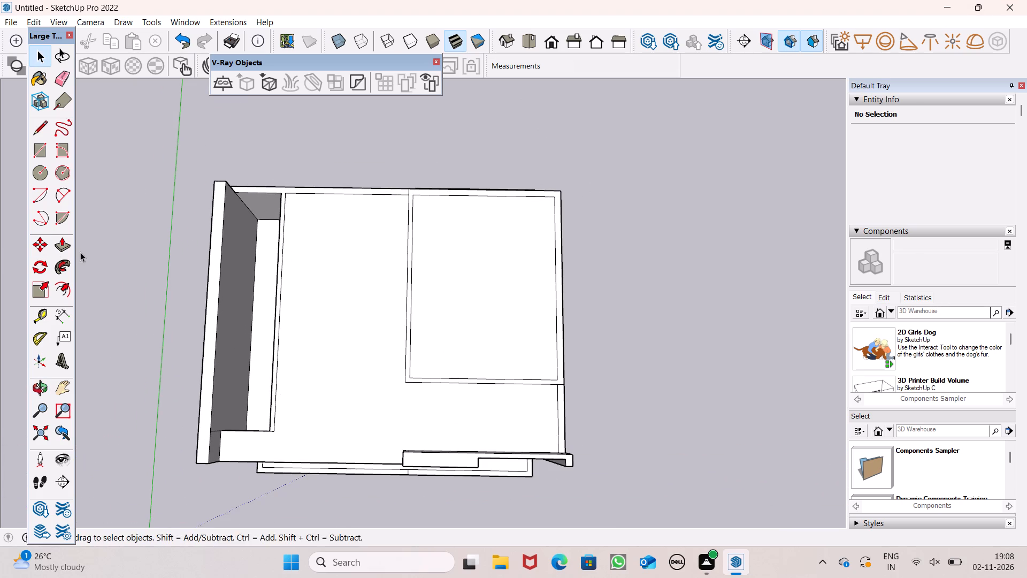
pyautogui.click(72, 248)
pyautogui.scroll(2, 441, 390)
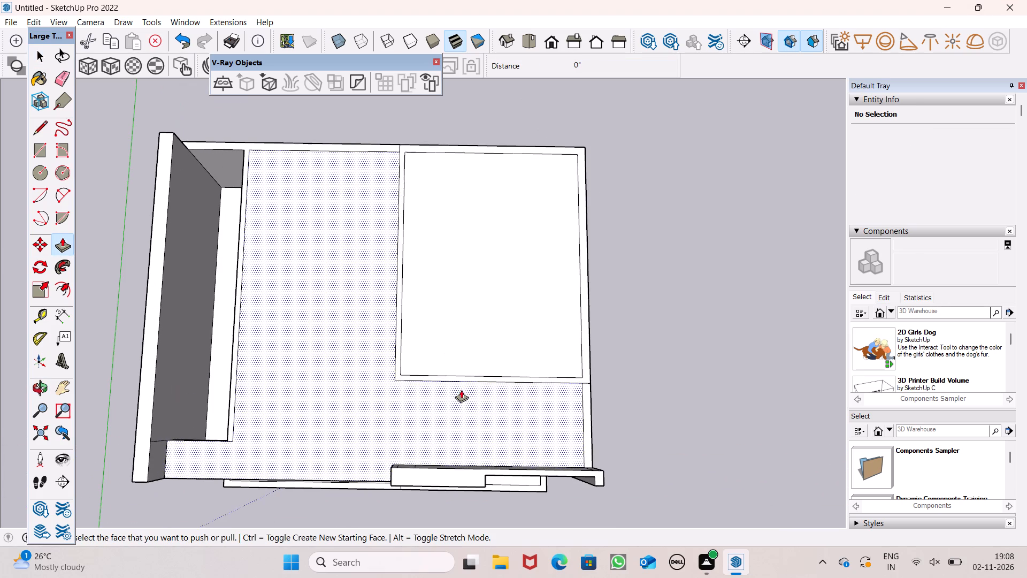
pyautogui.scroll(3, 413, 374)
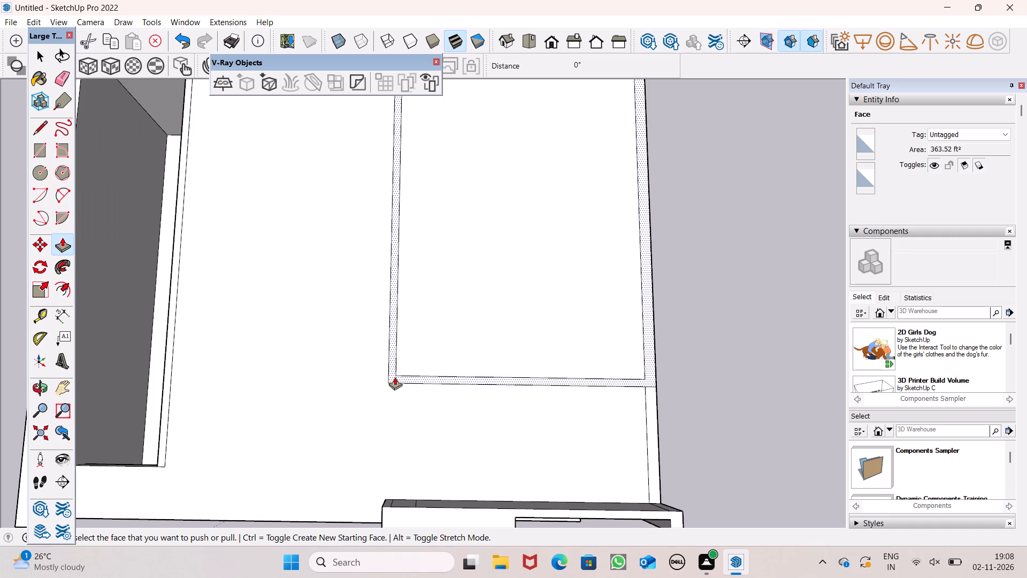
pyautogui.moveTo(394, 377); pyautogui.dragTo(395, 309)
pyautogui.write("10'")
pyautogui.press('Return')
# Examine the raised rooftop room and the front elevation from the front and above.
pyautogui.scroll(-4, 394, 309)
pyautogui.moveTo(461, 384); pyautogui.dragTo(467, 164, button='middle')
pyautogui.scroll(1, 467, 164)
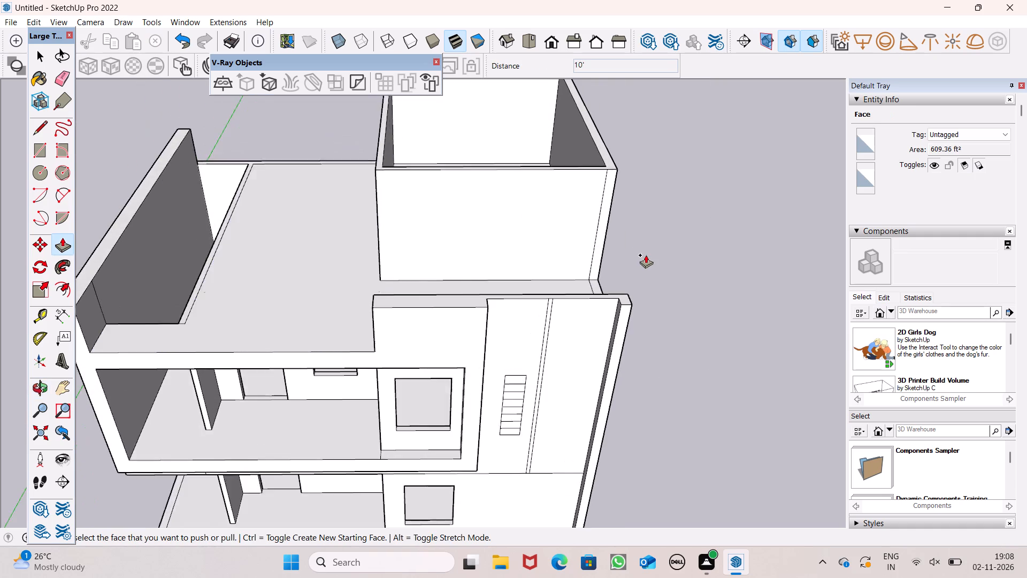
pyautogui.scroll(-2, 646, 255)
pyautogui.moveTo(722, 265); pyautogui.dragTo(662, 220, button='middle')
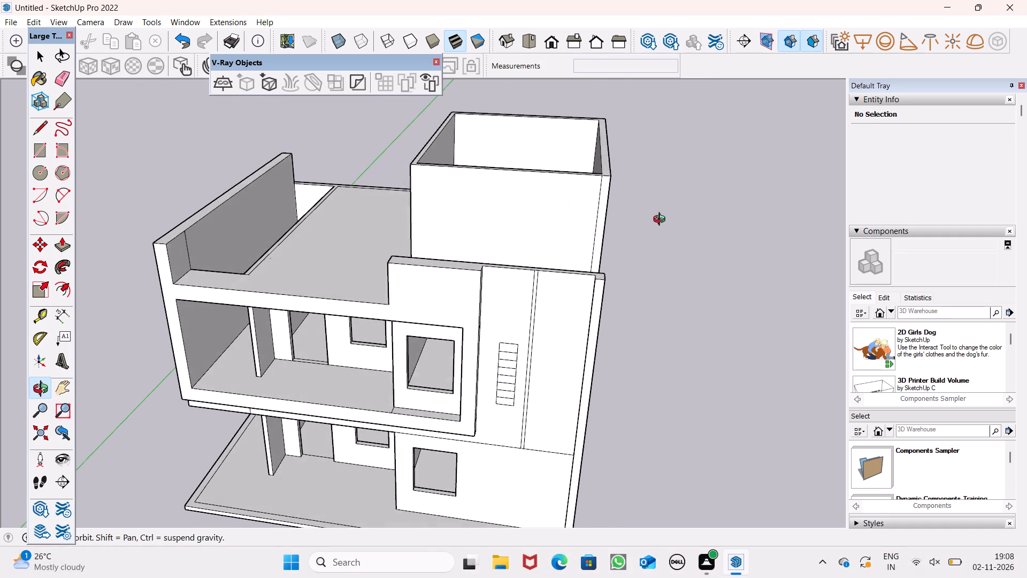
pyautogui.moveTo(662, 220); pyautogui.dragTo(663, 215, button='middle')
pyautogui.scroll(1, 662, 217)
pyautogui.moveTo(661, 217); pyautogui.dragTo(667, 265, button='middle')
pyautogui.scroll(-1, 668, 265)
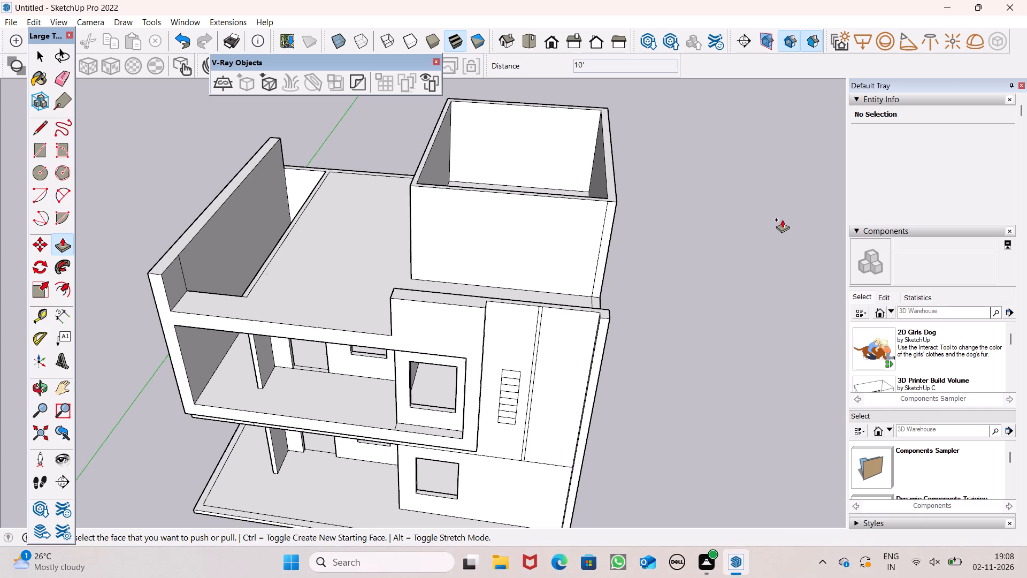
pyautogui.moveTo(658, 316); pyautogui.dragTo(657, 330, button='middle')
pyautogui.scroll(1, 663, 293)
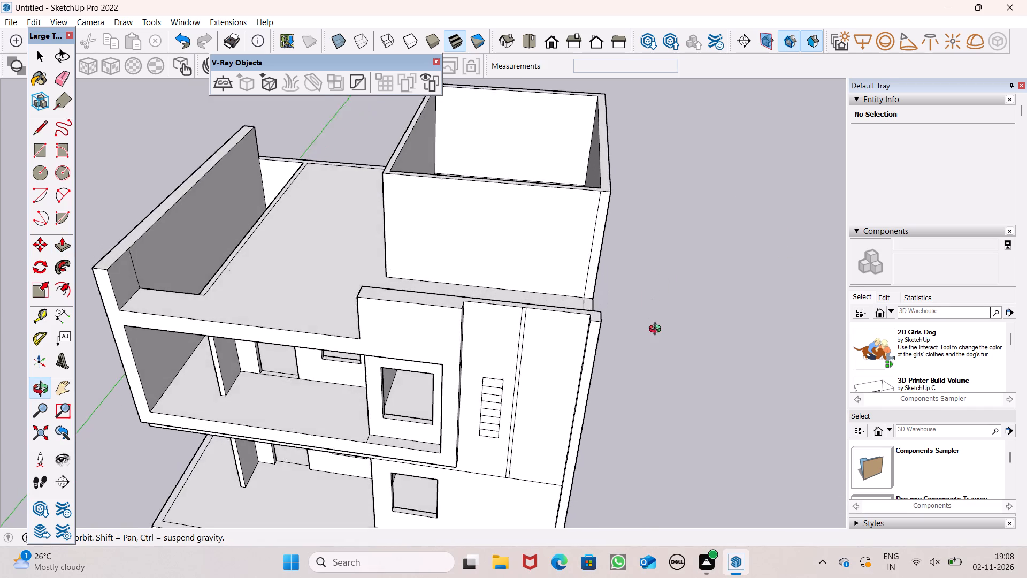
# Push/Pull the inner face of the rooftop room's front wall towards the inside of the room.
pyautogui.moveTo(657, 330); pyautogui.dragTo(265, 469, button='middle')
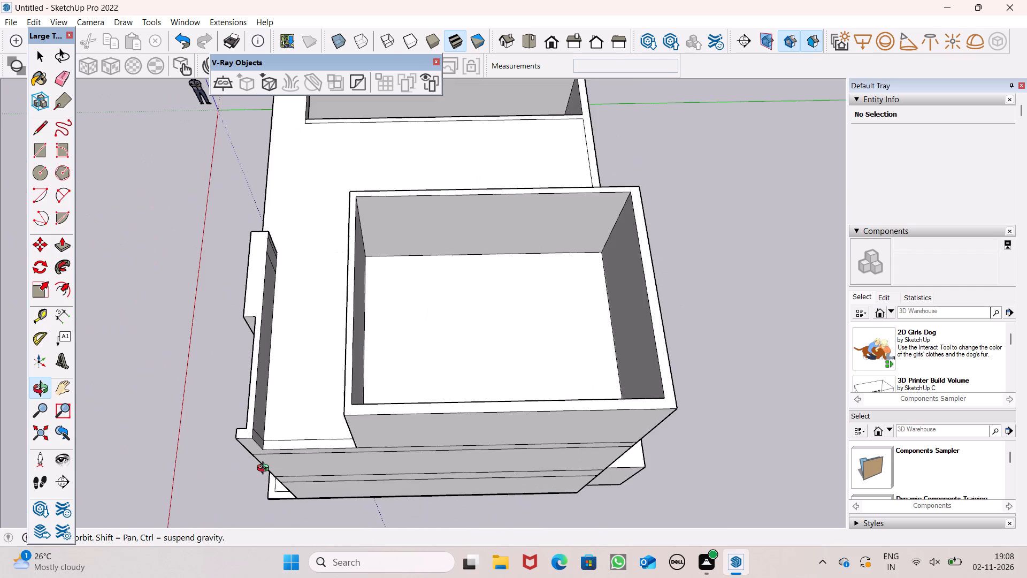
pyautogui.moveTo(265, 469); pyautogui.dragTo(215, 458, button='middle')
pyautogui.scroll(1, 388, 379)
pyautogui.moveTo(388, 380); pyautogui.dragTo(364, 384, button='middle')
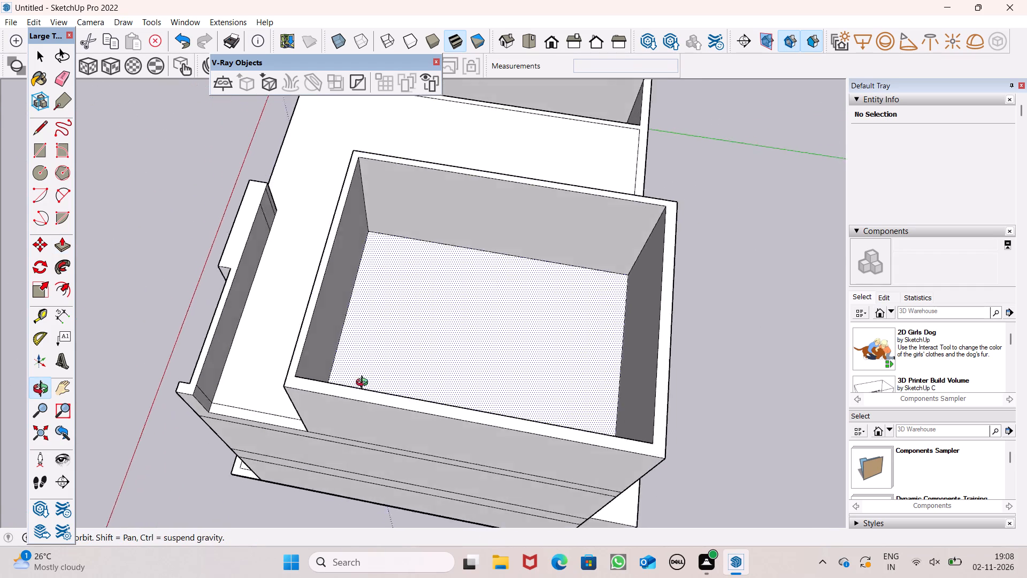
pyautogui.moveTo(364, 384); pyautogui.dragTo(274, 384, button='middle')
pyautogui.moveTo(262, 304); pyautogui.dragTo(266, 306)
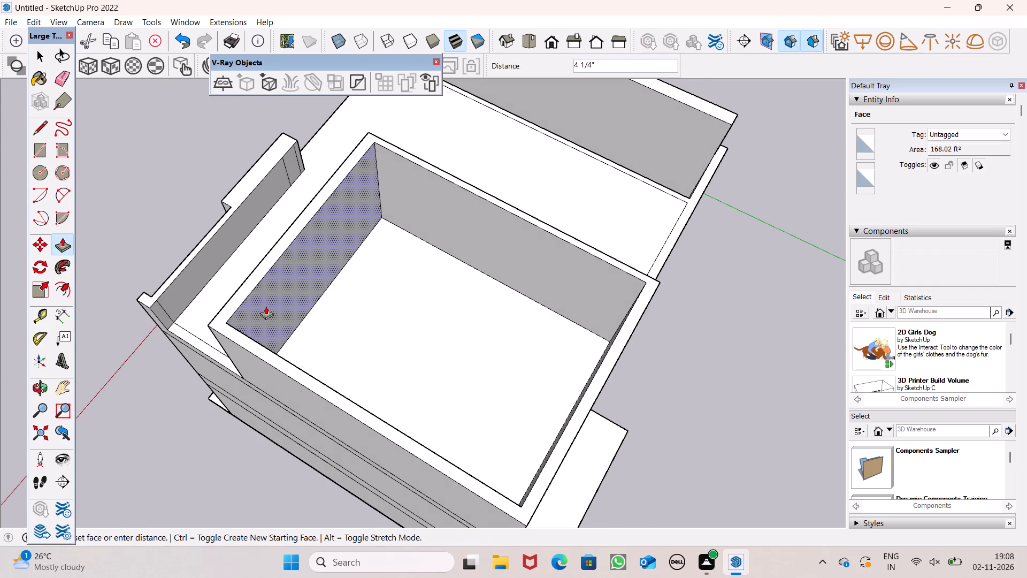
pyautogui.moveTo(266, 306); pyautogui.dragTo(277, 308)
# Push the outer face of the rooftop room's front wall back towards the room, behind the end of the side wall.
pyautogui.scroll(-2, 286, 308)
pyautogui.moveTo(289, 325); pyautogui.dragTo(342, 328, button='middle')
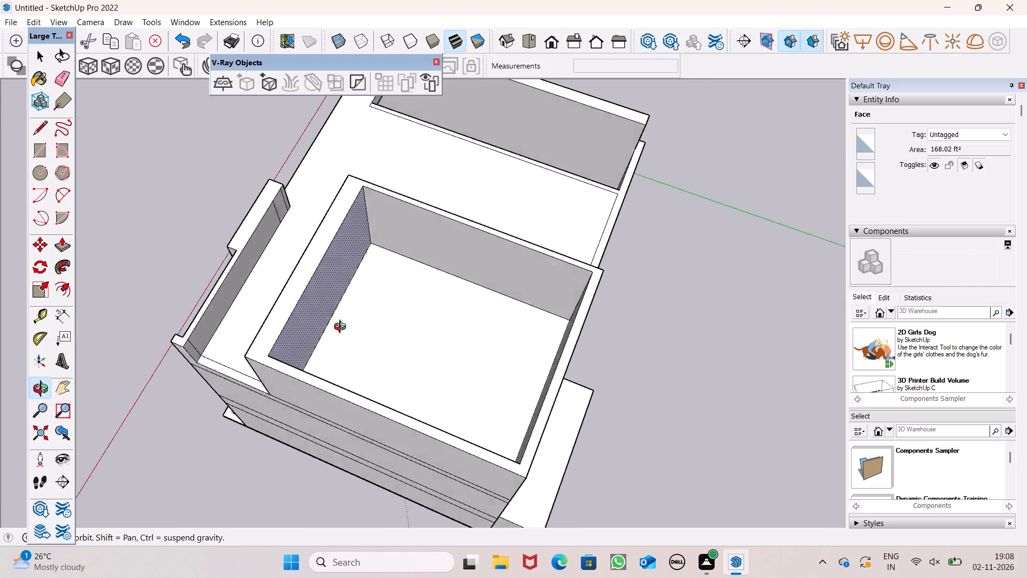
pyautogui.moveTo(342, 328); pyautogui.dragTo(795, 277, button='middle')
pyautogui.moveTo(596, 284); pyautogui.dragTo(579, 299, button='middle')
pyautogui.scroll(6, 576, 295)
pyautogui.moveTo(566, 303); pyautogui.dragTo(581, 292)
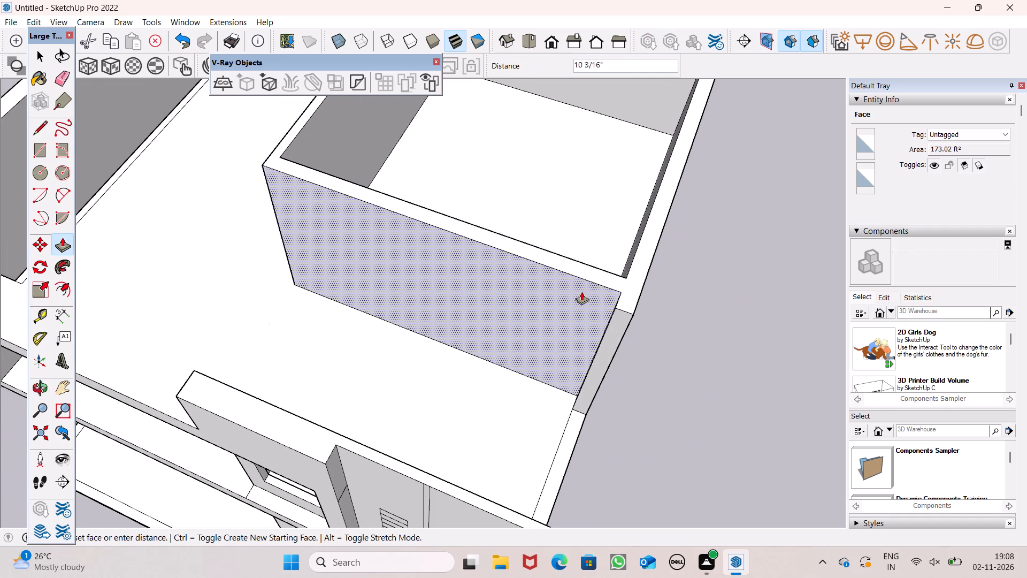
pyautogui.moveTo(581, 292); pyautogui.dragTo(587, 288)
pyautogui.click(587, 288)
pyautogui.scroll(-4, 570, 314)
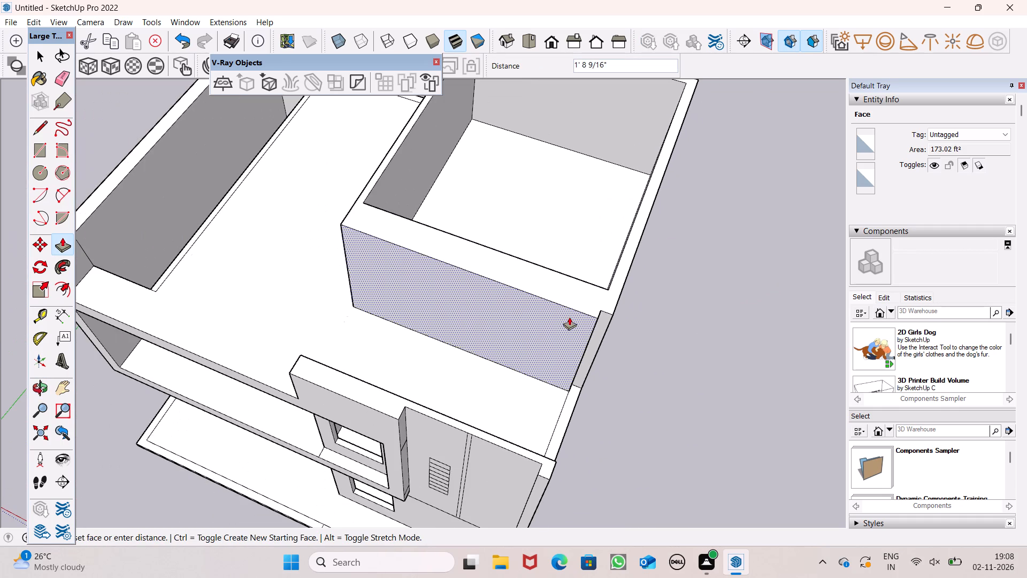
pyautogui.click(576, 295)
# Push the exposed return face of the side wall, beside the rooftop room's front wall, slightly towards the outer edge.
pyautogui.moveTo(560, 328); pyautogui.dragTo(589, 361, button='middle')
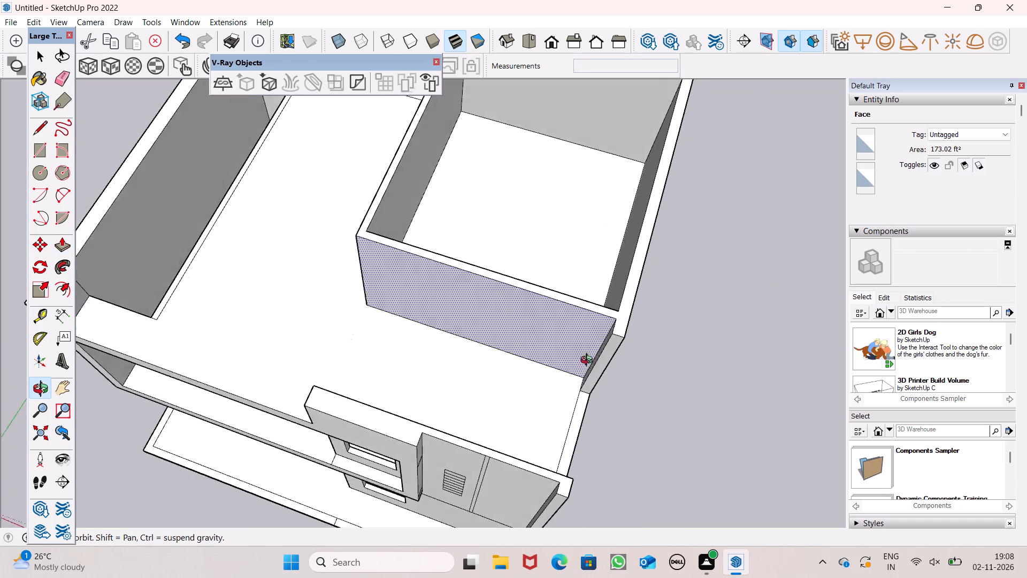
pyautogui.moveTo(589, 361); pyautogui.dragTo(675, 344, button='middle')
pyautogui.scroll(7, 660, 272)
pyautogui.scroll(-4, 618, 275)
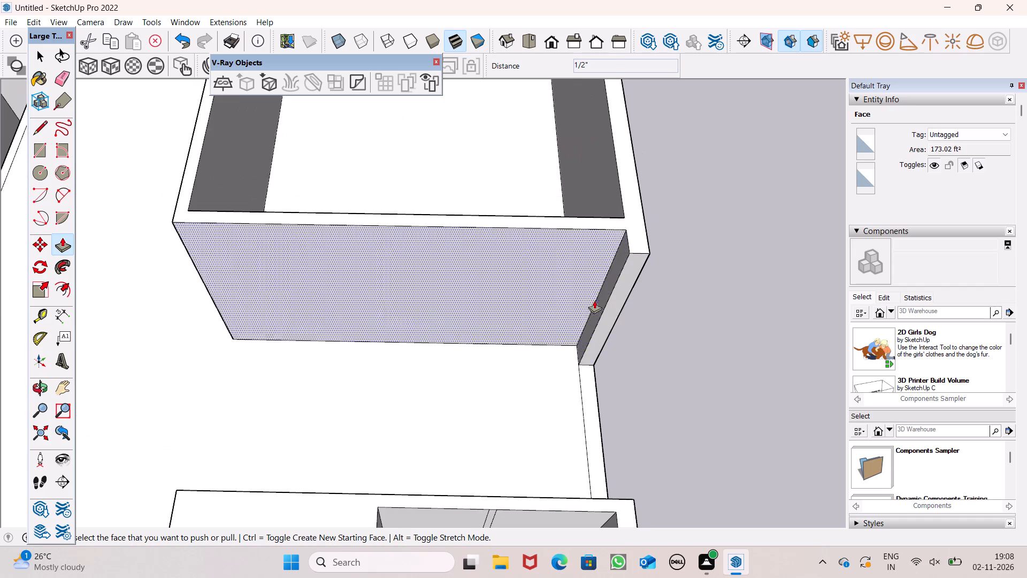
pyautogui.scroll(-3, 592, 301)
pyautogui.moveTo(564, 308); pyautogui.dragTo(596, 269, button='middle')
pyautogui.scroll(-3, 598, 282)
pyautogui.scroll(3, 606, 226)
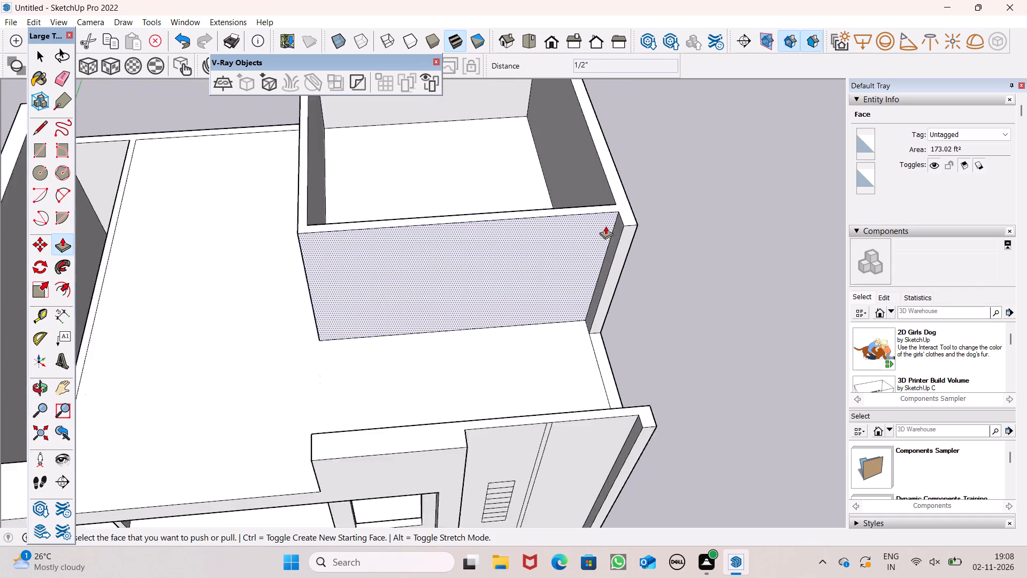
pyautogui.scroll(9, 606, 226)
pyautogui.moveTo(625, 229); pyautogui.dragTo(635, 226)
# Erase the side wall's inner line on the roof between the rooftop room and the front parapet, including the leftover stub.
pyautogui.scroll(-5, 570, 266)
pyautogui.moveTo(689, 293); pyautogui.dragTo(652, 230, button='middle')
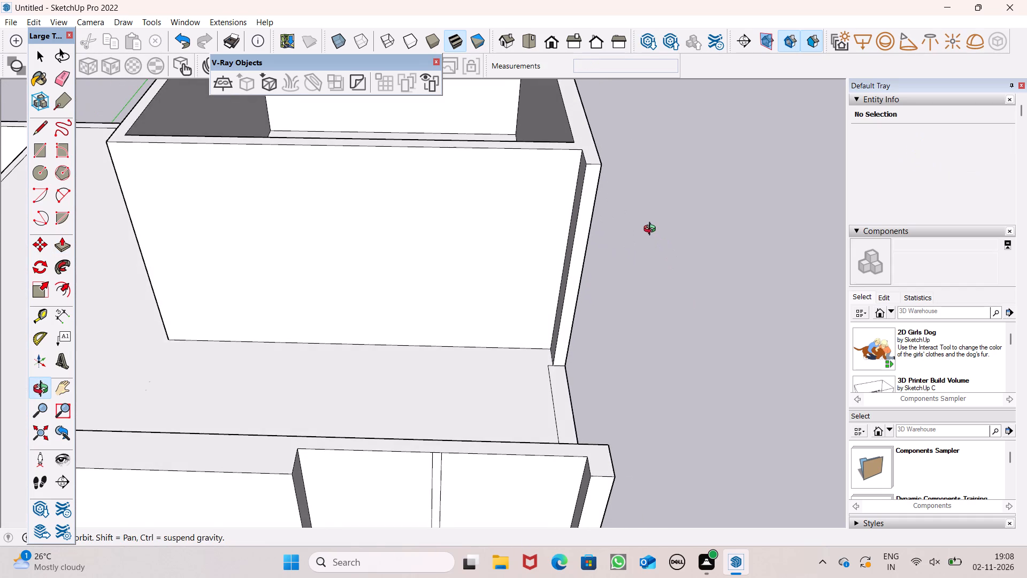
pyautogui.moveTo(652, 230); pyautogui.dragTo(652, 231, button='middle')
pyautogui.scroll(-2, 645, 277)
pyautogui.click(66, 80)
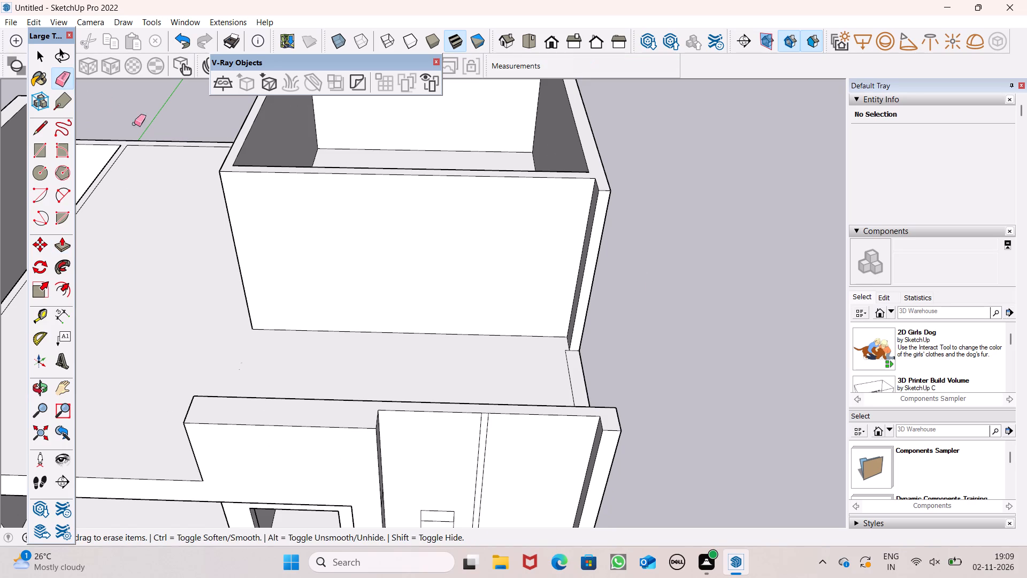
pyautogui.moveTo(558, 369); pyautogui.dragTo(394, 367, button='middle')
pyautogui.scroll(-3, 323, 310)
pyautogui.moveTo(445, 359); pyautogui.dragTo(348, 424, button='middle')
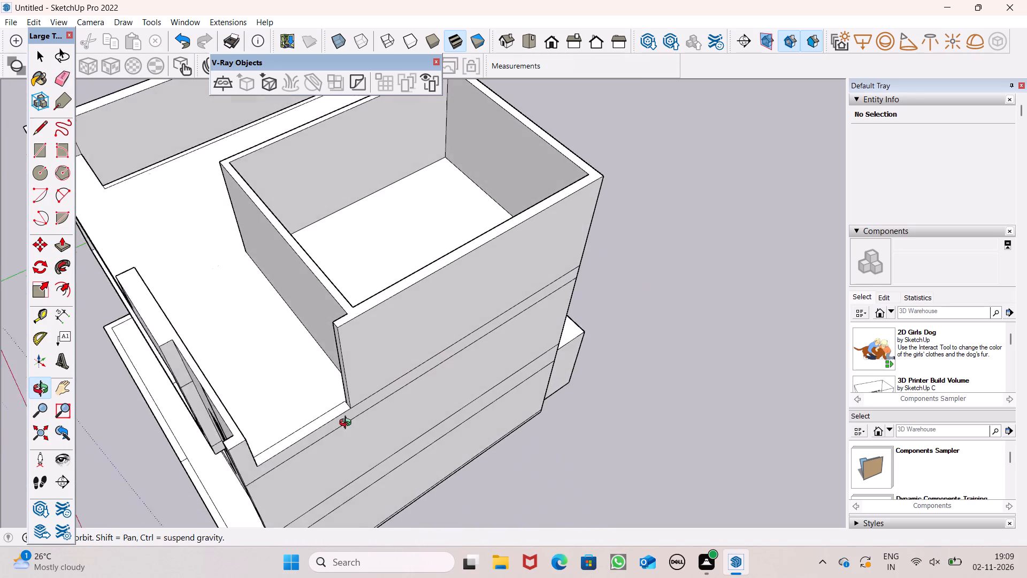
pyautogui.moveTo(348, 424); pyautogui.dragTo(347, 424, button='middle')
pyautogui.scroll(6, 338, 416)
pyautogui.click(320, 400)
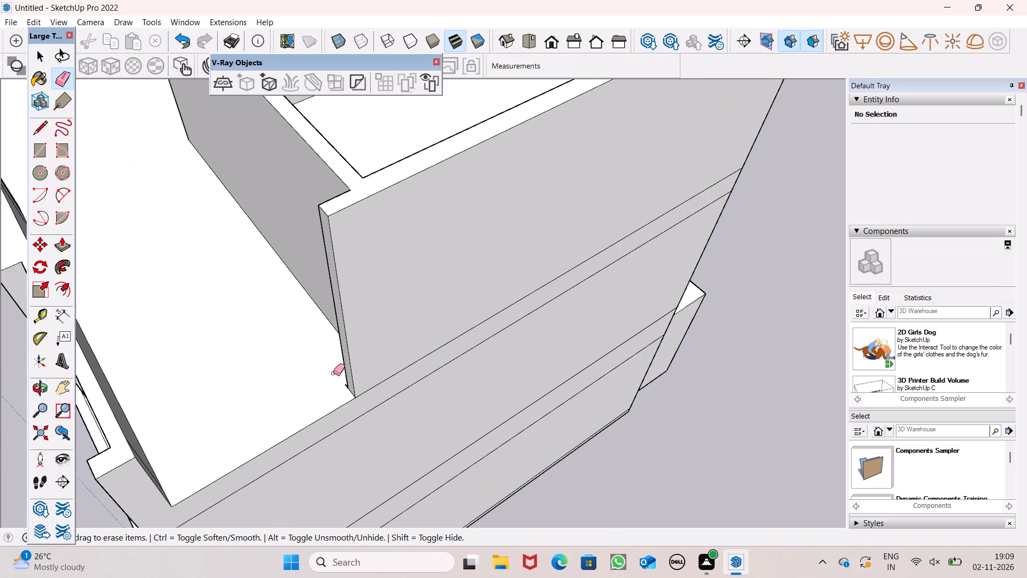
pyautogui.moveTo(333, 390); pyautogui.dragTo(546, 401, button='middle')
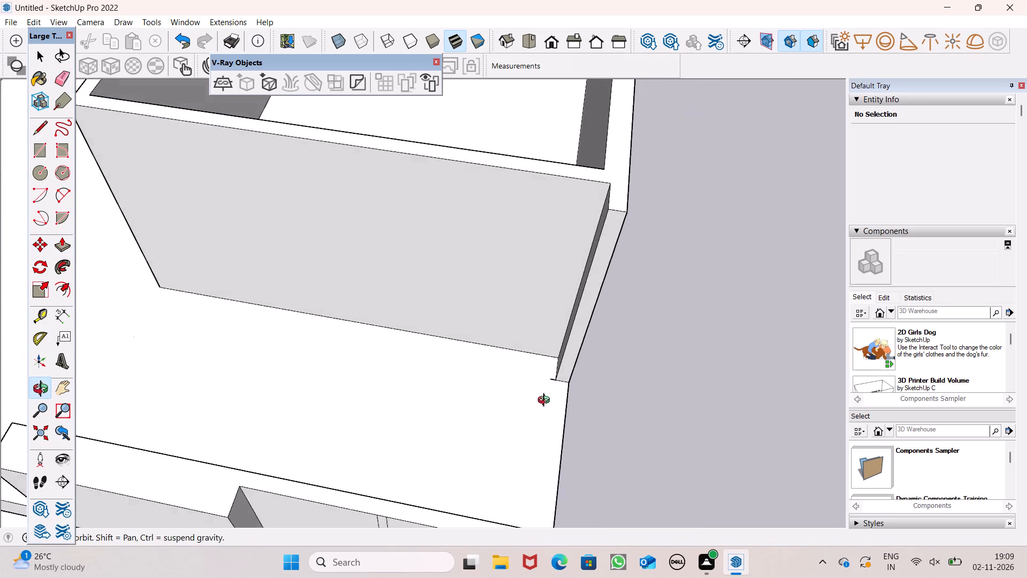
pyautogui.moveTo(546, 401); pyautogui.dragTo(555, 395, button='middle')
pyautogui.scroll(5, 564, 389)
pyautogui.click(556, 358)
pyautogui.moveTo(555, 360); pyautogui.dragTo(554, 367)
# Examine the rooftop room's front wall, its projecting side wall end and the cleaned roof surface.
pyautogui.scroll(-8, 354, 363)
pyautogui.moveTo(341, 408); pyautogui.dragTo(452, 357, button='middle')
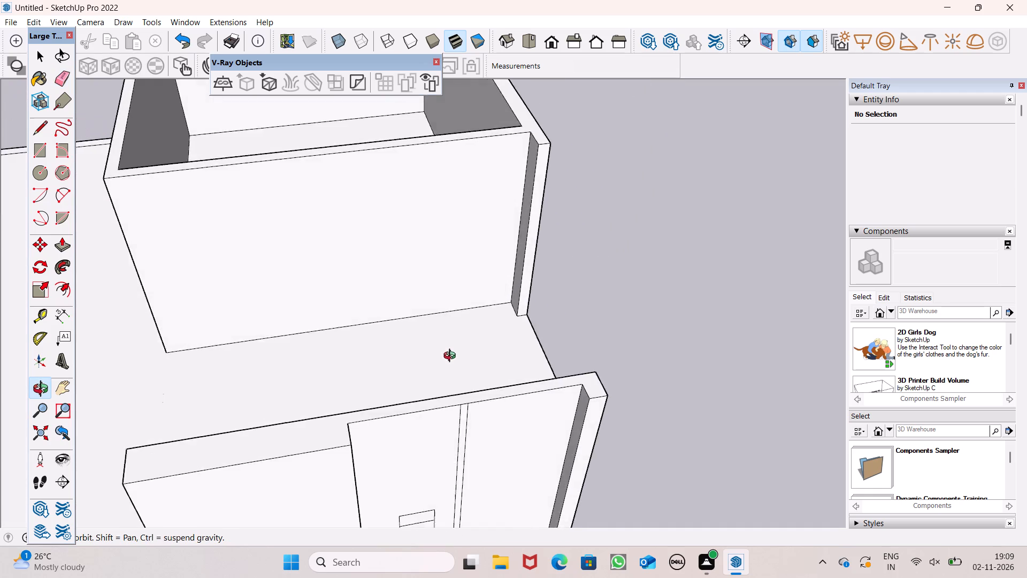
pyautogui.moveTo(452, 357); pyautogui.dragTo(431, 373, button='middle')
pyautogui.scroll(2, 431, 373)
pyautogui.scroll(-3, 530, 366)
pyautogui.moveTo(625, 422); pyautogui.dragTo(617, 422, button='middle')
pyautogui.scroll(1, 629, 424)
pyautogui.scroll(-4, 660, 379)
pyautogui.moveTo(663, 384); pyautogui.dragTo(641, 415, button='middle')
pyautogui.scroll(-2, 685, 386)
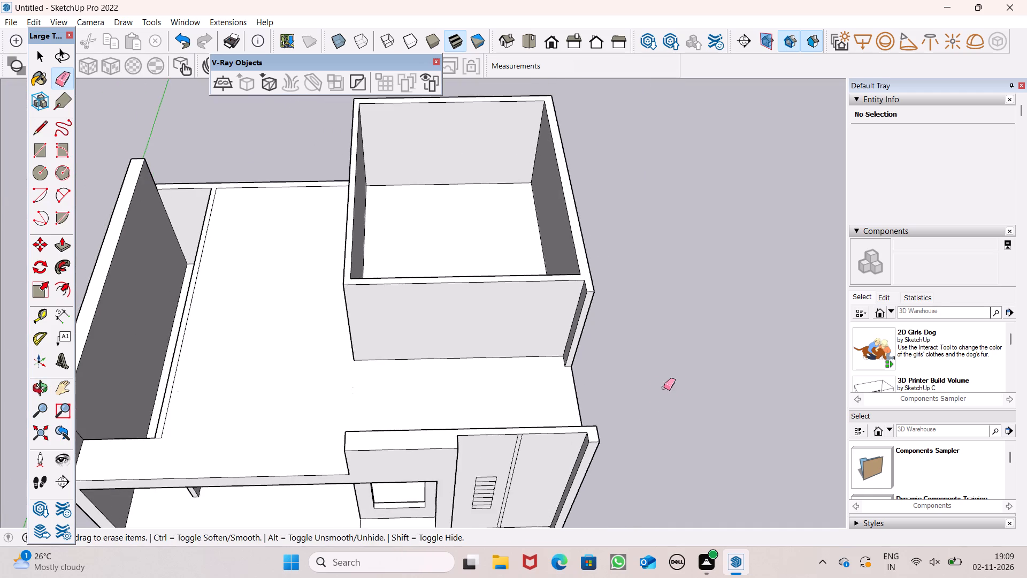
pyautogui.moveTo(664, 387); pyautogui.dragTo(685, 388, button='middle')
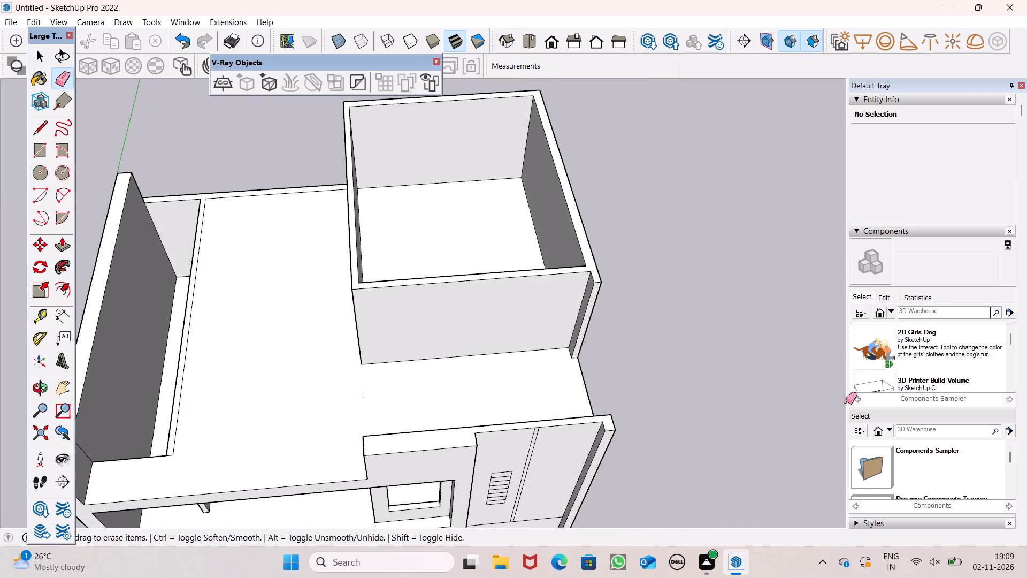
pyautogui.moveTo(846, 401); pyautogui.dragTo(784, 385, button='middle')
pyautogui.scroll(-1, 723, 333)
pyautogui.moveTo(719, 349); pyautogui.dragTo(679, 285, button='middle')
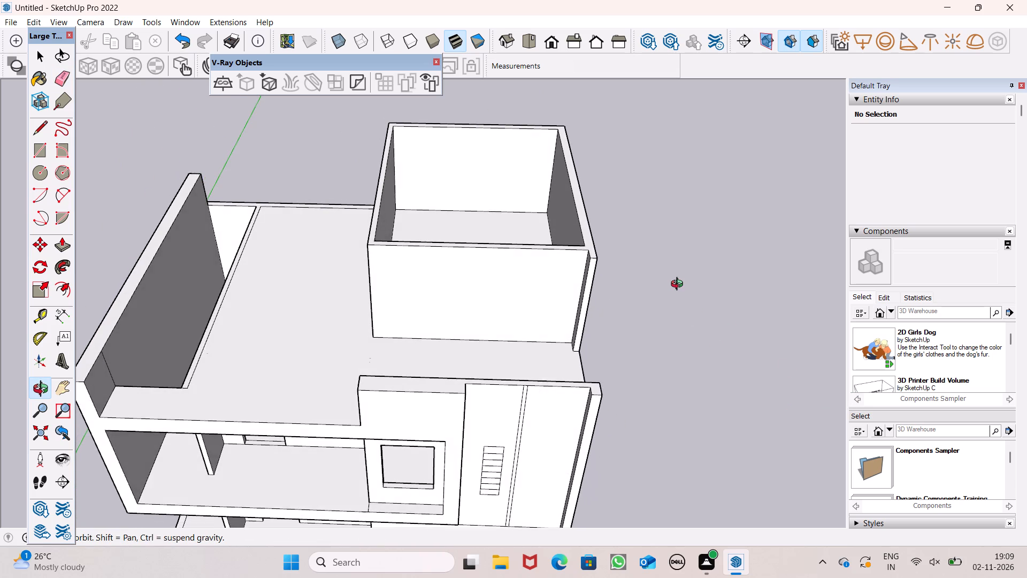
pyautogui.moveTo(679, 285); pyautogui.dragTo(683, 320, button='middle')
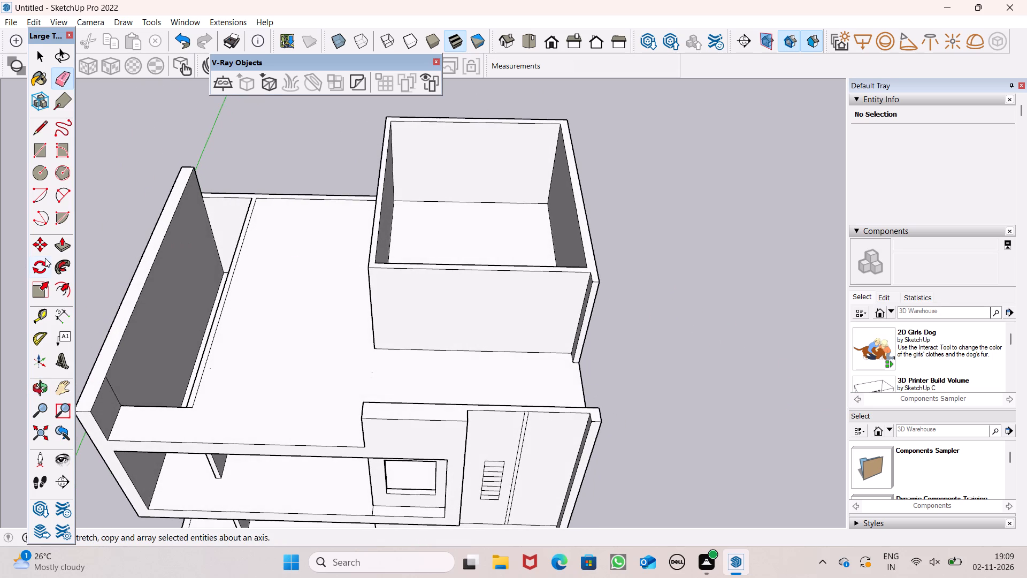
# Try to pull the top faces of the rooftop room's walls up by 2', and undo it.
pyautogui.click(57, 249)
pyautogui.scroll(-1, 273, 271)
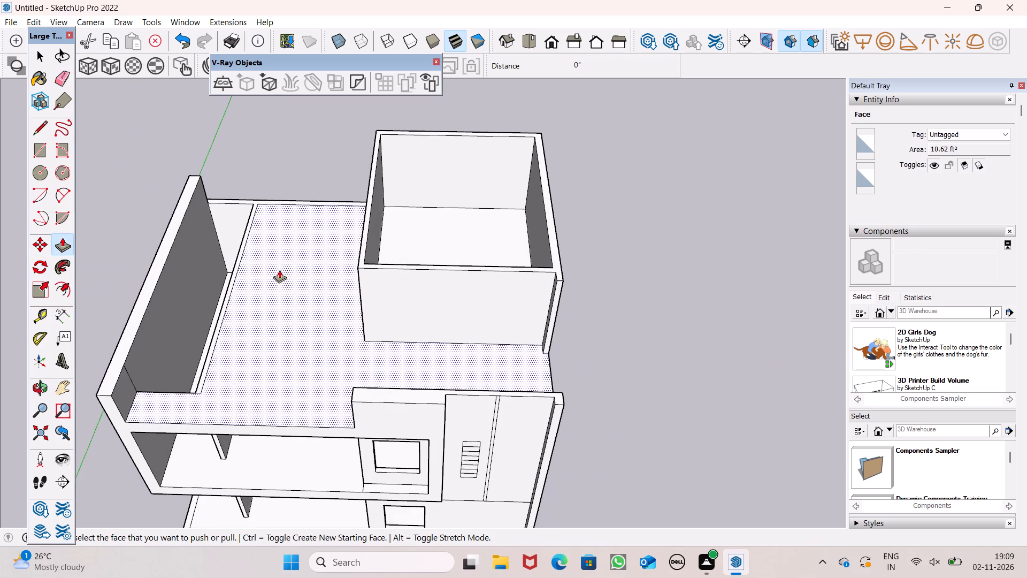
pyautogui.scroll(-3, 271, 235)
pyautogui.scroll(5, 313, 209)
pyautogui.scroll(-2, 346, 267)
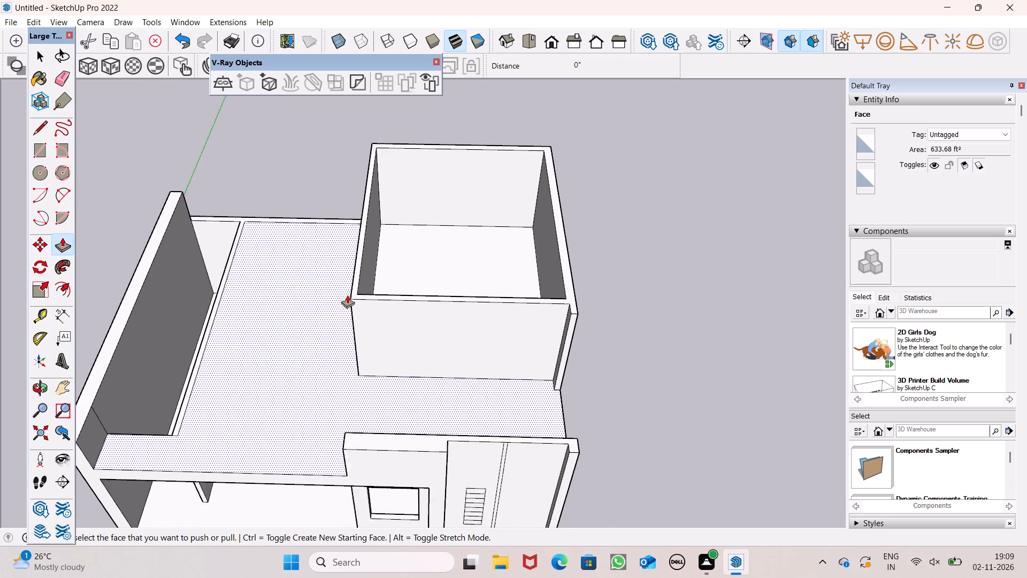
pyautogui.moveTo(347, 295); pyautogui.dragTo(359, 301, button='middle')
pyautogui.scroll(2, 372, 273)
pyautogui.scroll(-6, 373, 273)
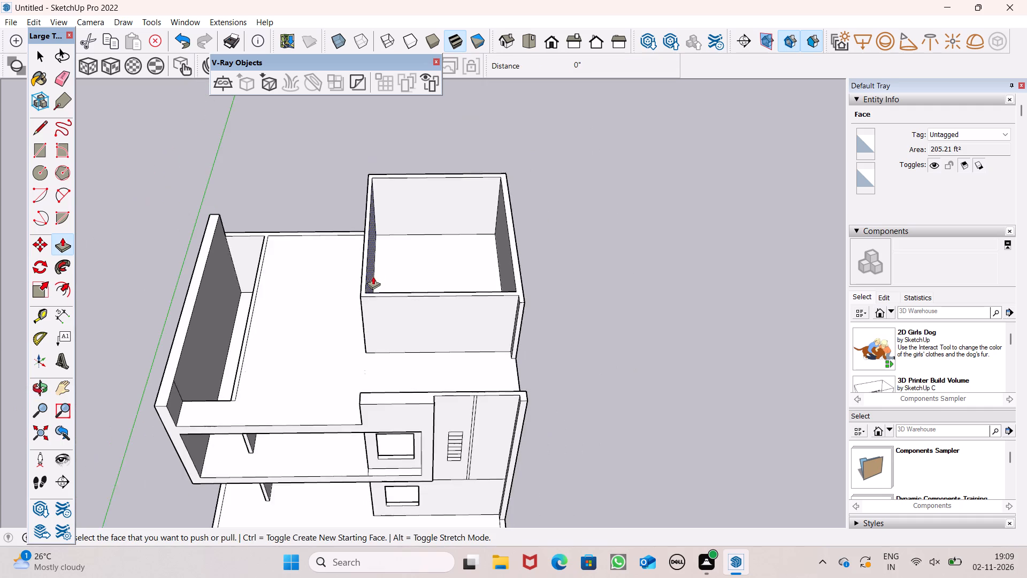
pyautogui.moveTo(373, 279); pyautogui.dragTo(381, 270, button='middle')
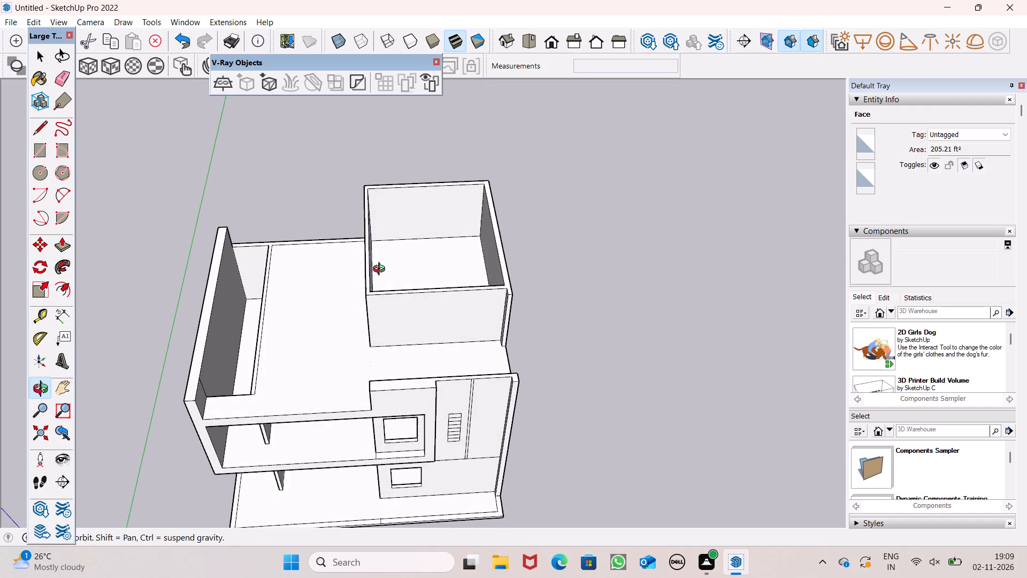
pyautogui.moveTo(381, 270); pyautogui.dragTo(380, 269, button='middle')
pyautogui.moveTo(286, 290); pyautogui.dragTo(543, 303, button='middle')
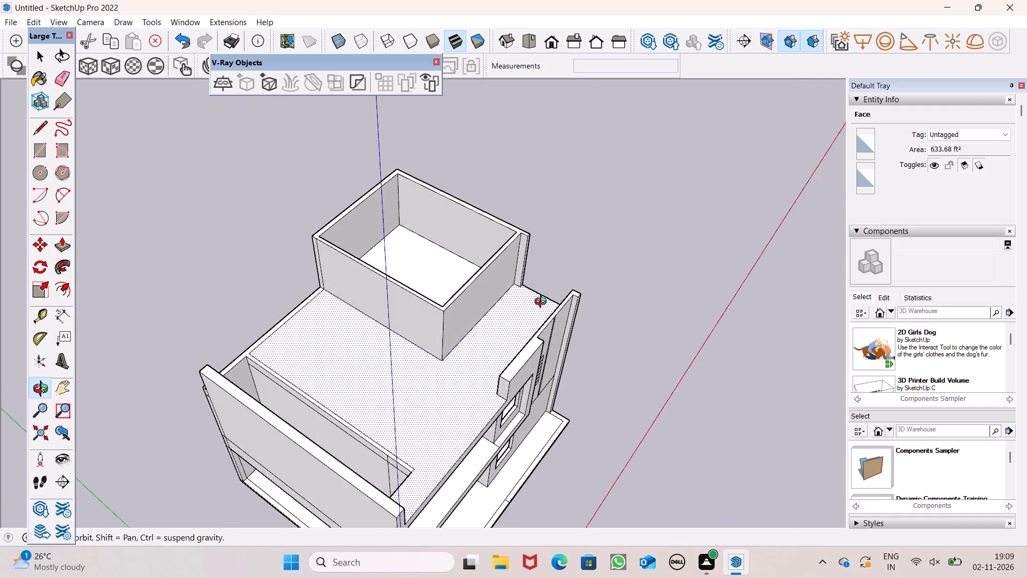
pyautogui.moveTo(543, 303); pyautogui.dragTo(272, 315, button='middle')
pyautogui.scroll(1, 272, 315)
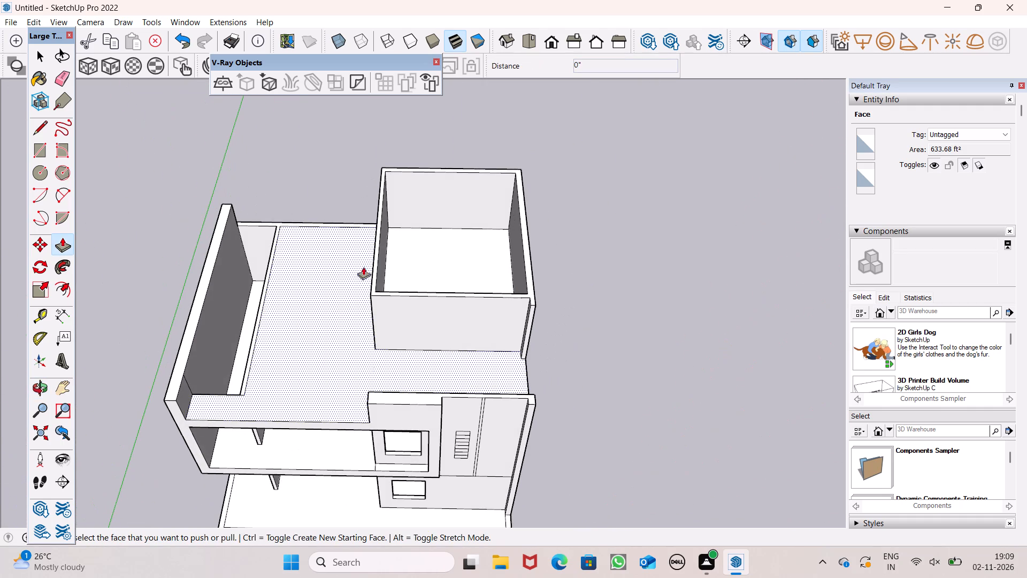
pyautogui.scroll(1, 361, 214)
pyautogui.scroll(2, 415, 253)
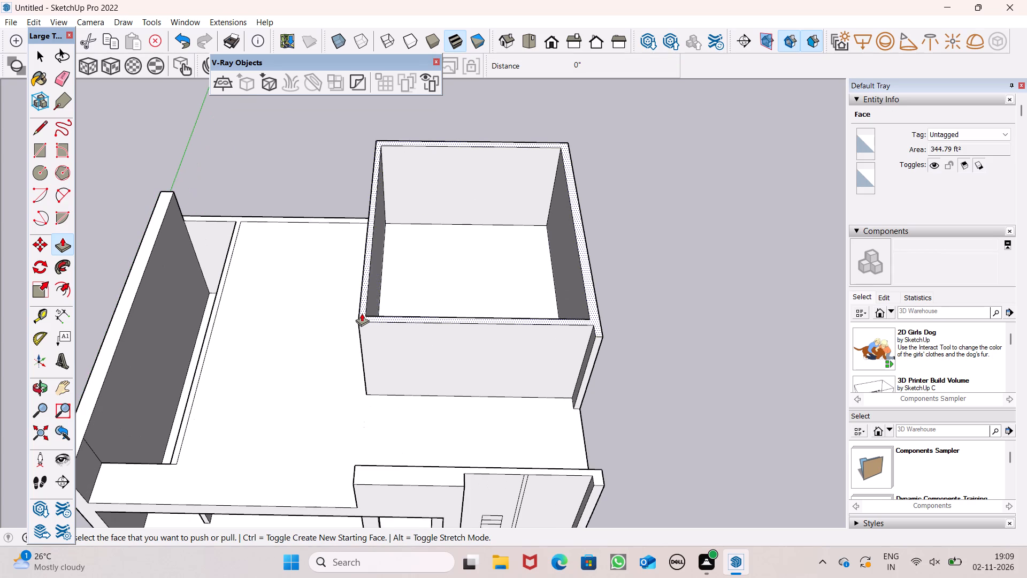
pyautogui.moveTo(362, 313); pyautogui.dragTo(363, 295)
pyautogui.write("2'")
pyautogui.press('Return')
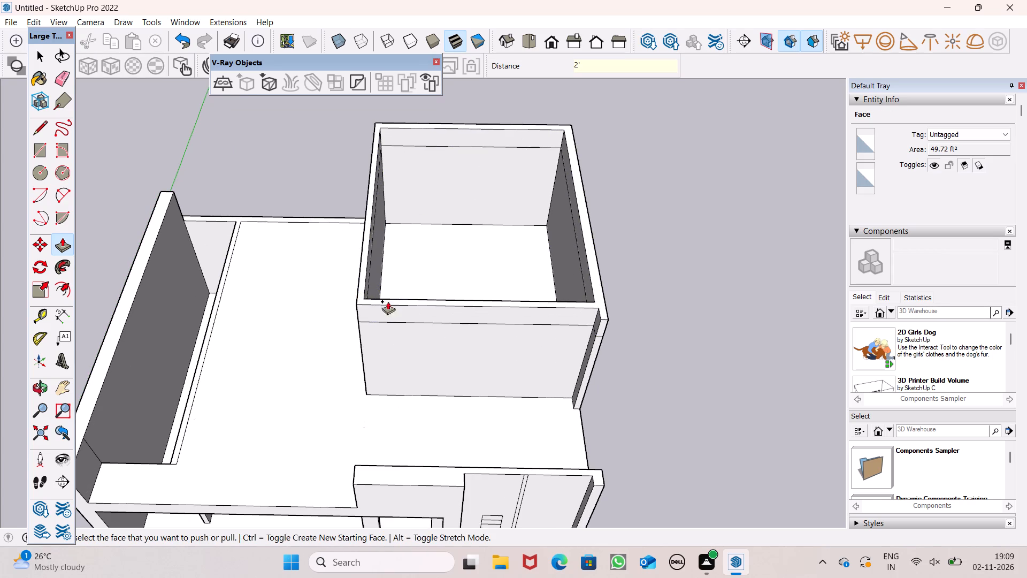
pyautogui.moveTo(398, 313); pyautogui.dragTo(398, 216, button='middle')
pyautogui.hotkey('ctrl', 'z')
# Pull the top faces of the rooftop room's walls up by 1' as a new band.
pyautogui.keyDown('ctrl'); pyautogui.scroll(7, 381, 224); pyautogui.keyUp('ctrl')
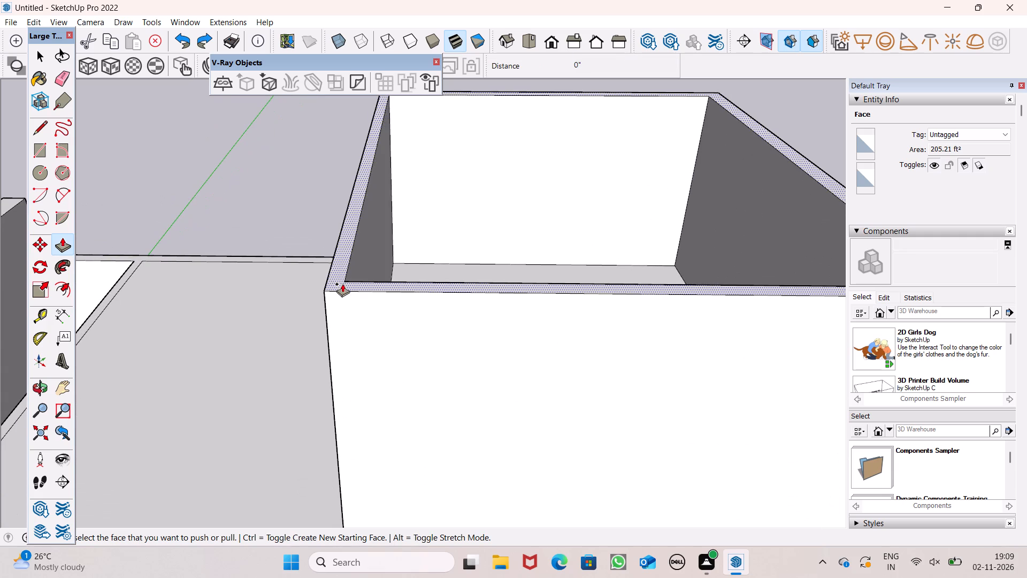
pyautogui.moveTo(338, 280); pyautogui.dragTo(346, 235)
pyautogui.write("1'")
pyautogui.press('Return')
# Examine the raised wall tops of the rooftop room and the roof around it.
pyautogui.scroll(-2, 439, 241)
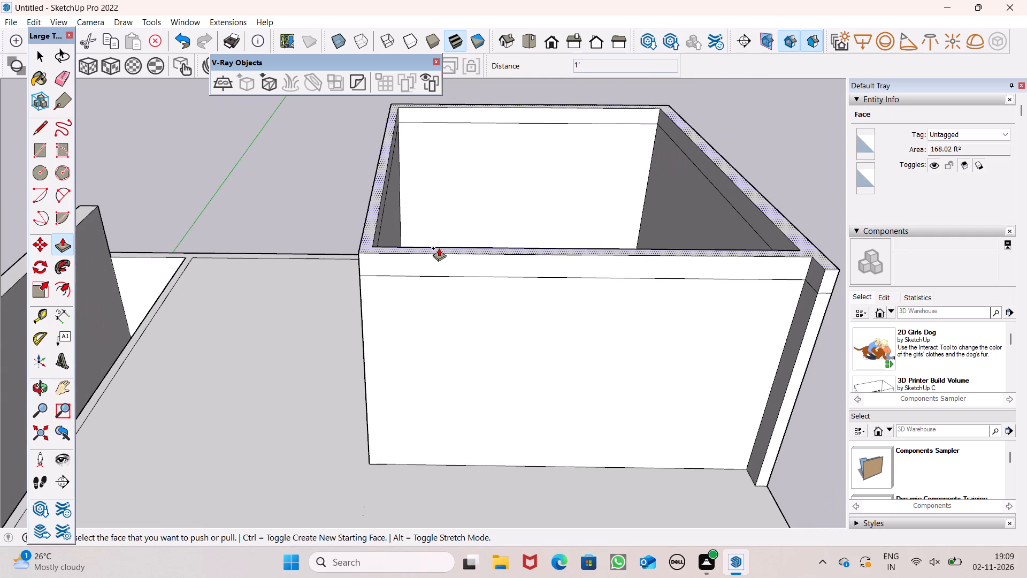
pyautogui.scroll(-4, 439, 248)
pyautogui.moveTo(439, 252); pyautogui.dragTo(515, 251, button='middle')
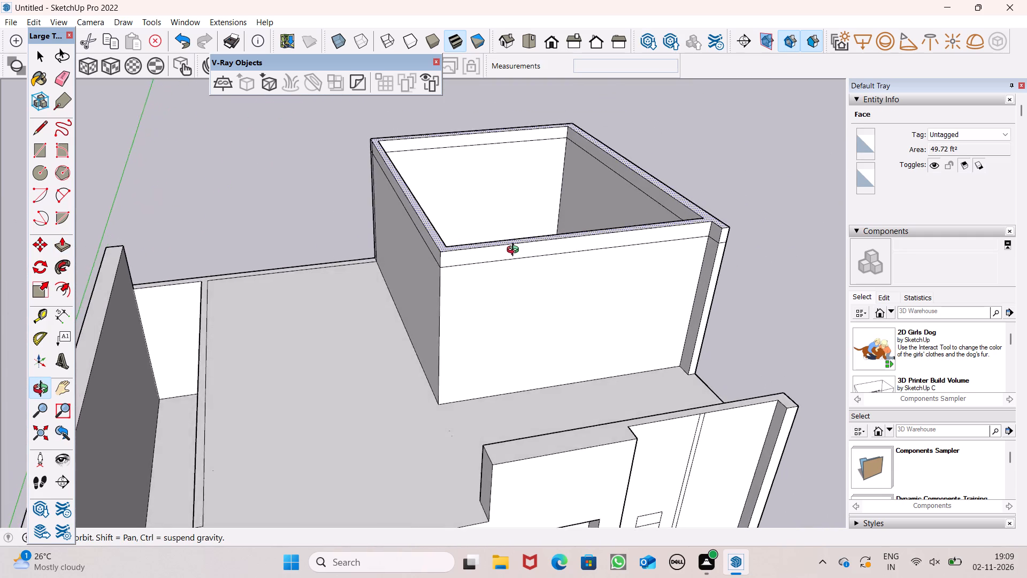
pyautogui.moveTo(515, 251); pyautogui.dragTo(488, 283, button='middle')
pyautogui.moveTo(404, 285); pyautogui.dragTo(410, 293, button='middle')
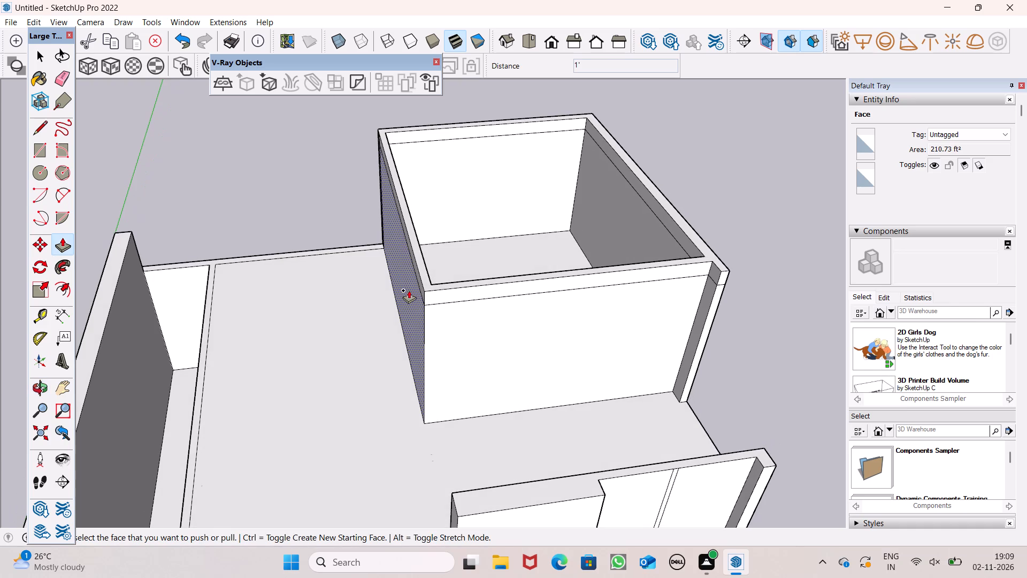
pyautogui.scroll(-2, 453, 275)
pyautogui.scroll(4, 398, 287)
pyautogui.scroll(-4, 499, 268)
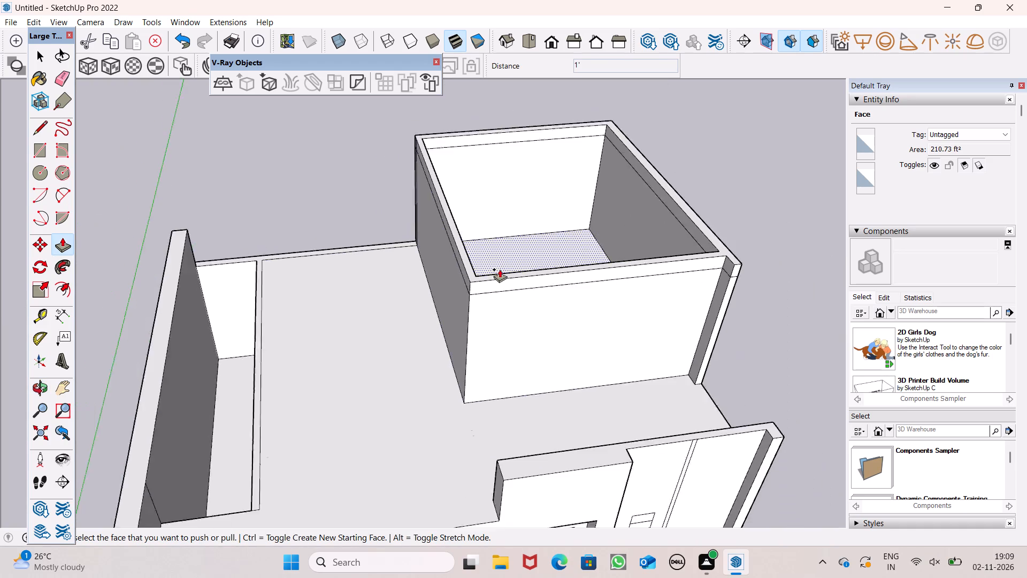
pyautogui.scroll(1, 489, 315)
# Draw a 6" line across the narrow strip beside the roof opening, a short distance from its front end.
pyautogui.moveTo(489, 315); pyautogui.dragTo(475, 208, button='middle')
pyautogui.scroll(1, 243, 342)
pyautogui.scroll(-4, 341, 263)
pyautogui.moveTo(352, 317); pyautogui.dragTo(325, 382, button='middle')
pyautogui.scroll(7, 248, 364)
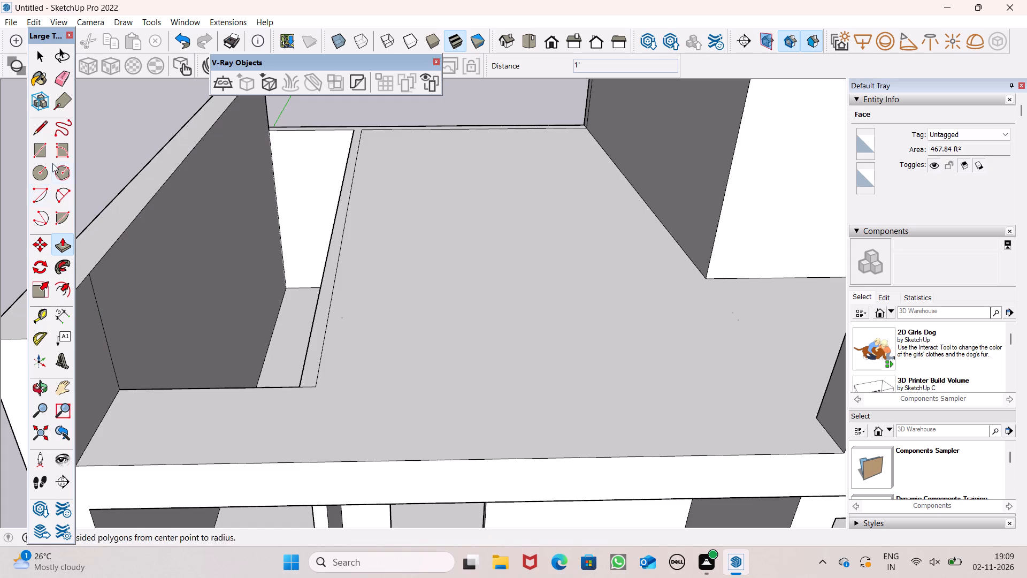
pyautogui.click(39, 131)
pyautogui.scroll(6, 278, 324)
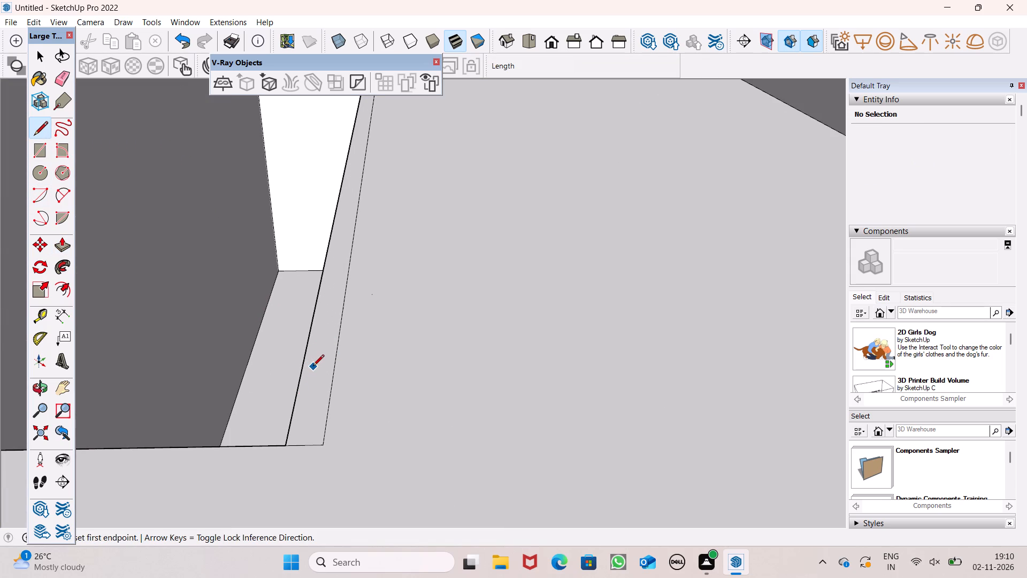
pyautogui.scroll(-5, 330, 333)
pyautogui.moveTo(354, 335); pyautogui.dragTo(349, 405, button='middle')
pyautogui.scroll(5, 347, 405)
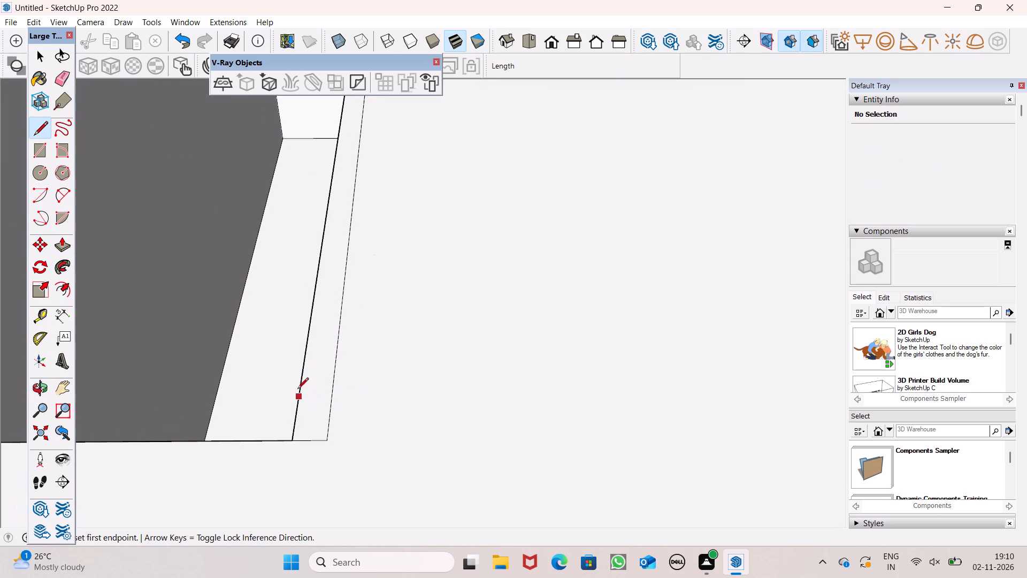
pyautogui.click(308, 349)
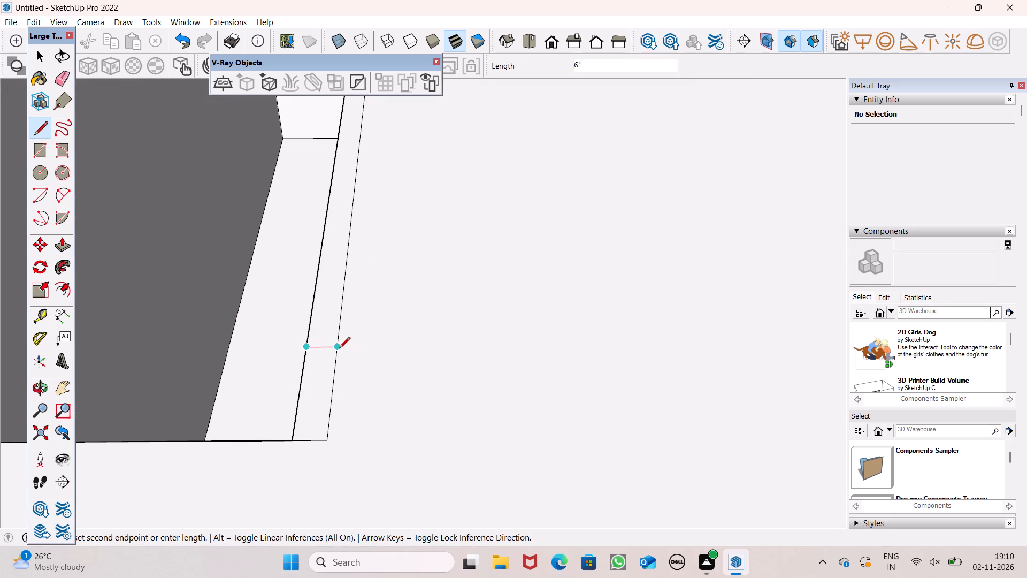
pyautogui.click(339, 349)
# Draw two 6" lines across the narrow strip beside the roof opening, at its back end and a short distance in front.
pyautogui.scroll(-11, 445, 282)
pyautogui.moveTo(453, 363); pyautogui.dragTo(457, 168, button='middle')
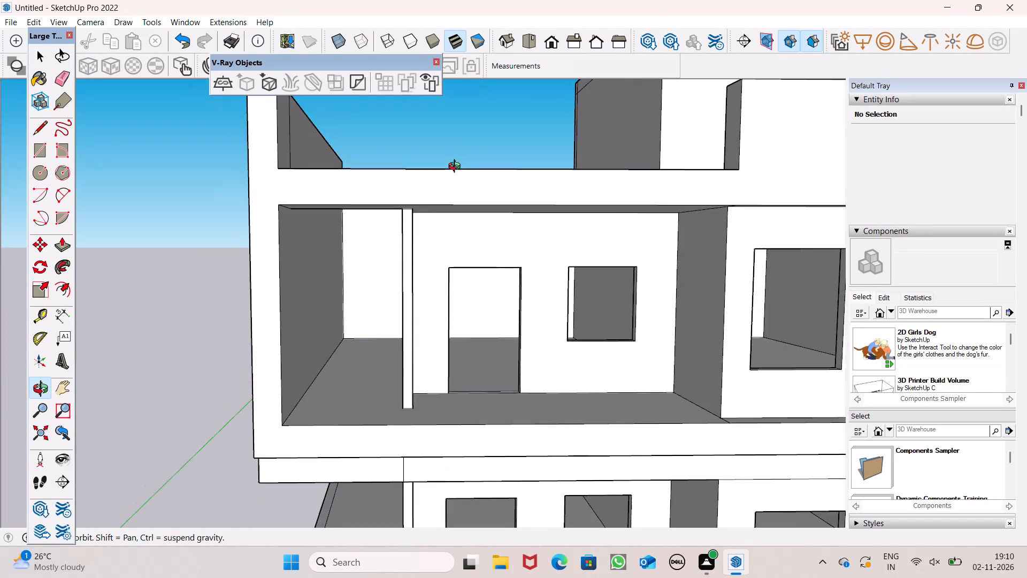
pyautogui.moveTo(457, 168); pyautogui.dragTo(460, 424, button='middle')
pyautogui.scroll(-7, 456, 415)
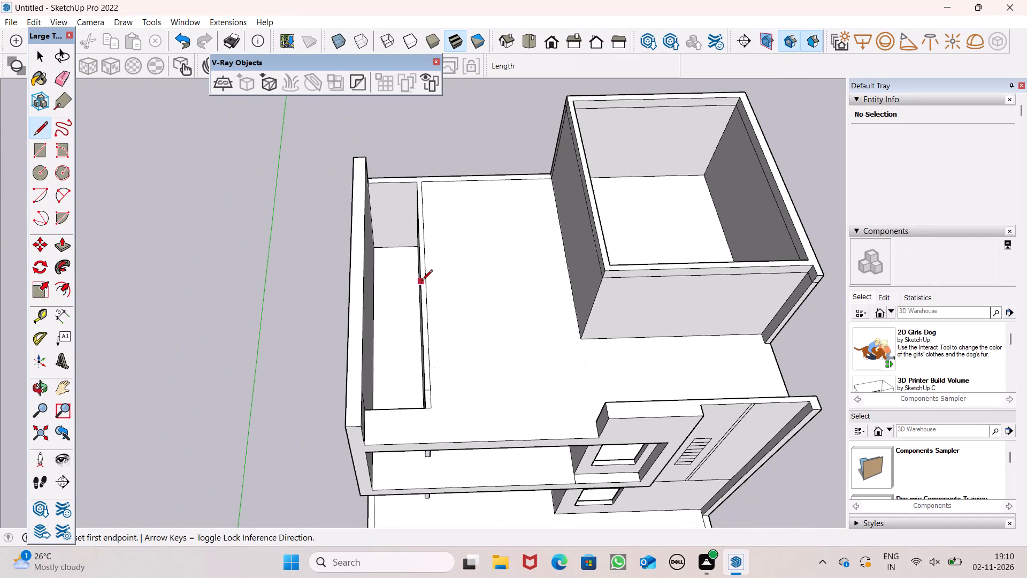
pyautogui.scroll(4, 421, 248)
pyautogui.scroll(12, 433, 169)
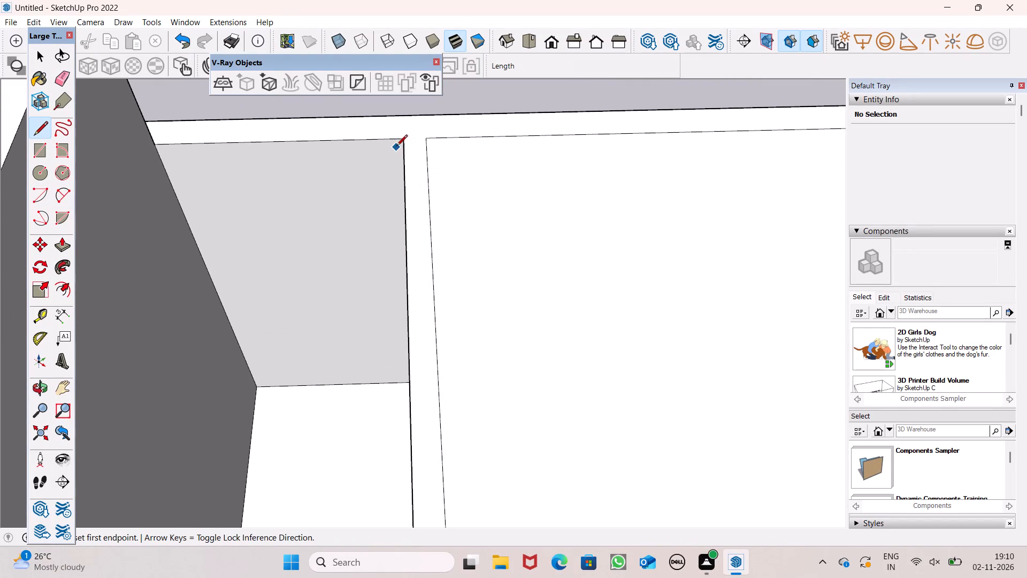
pyautogui.click(401, 142)
pyautogui.click(423, 142)
pyautogui.click(404, 258)
pyautogui.click(430, 258)
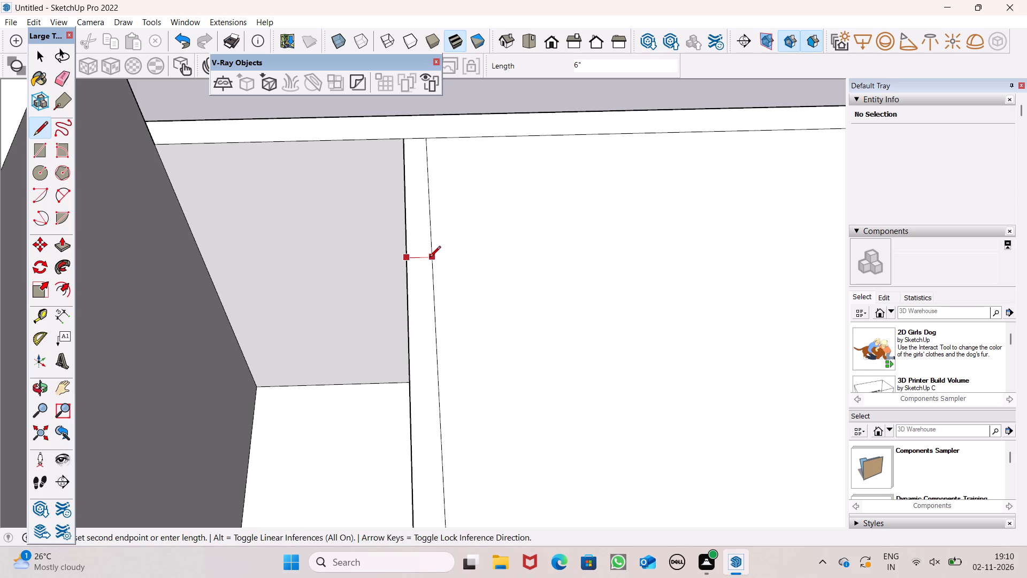
# Pull the marked back section of the narrow strip up 4' to the top of the side parapet.
pyautogui.scroll(-7, 428, 299)
pyautogui.click(57, 247)
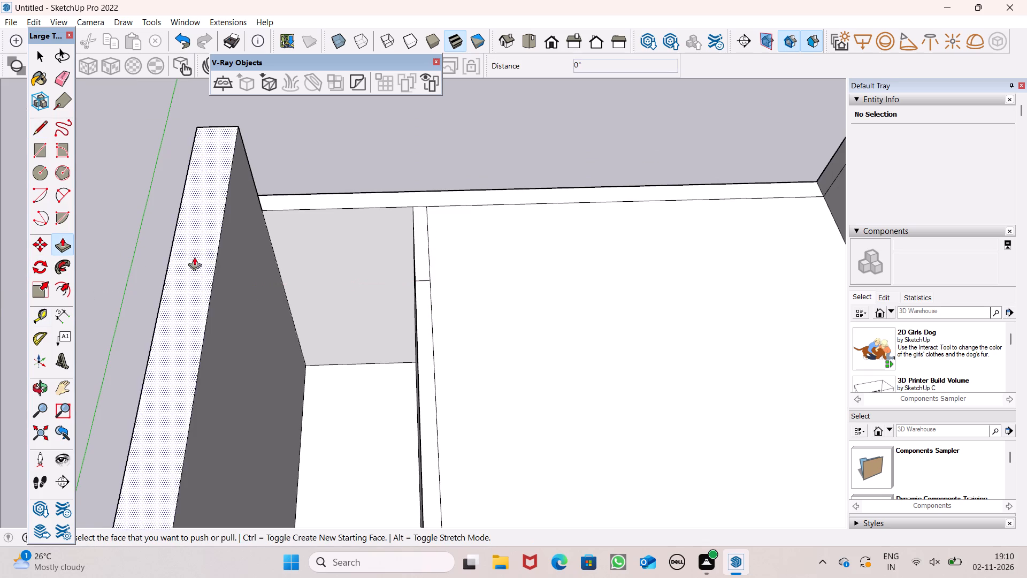
pyautogui.scroll(-4, 231, 262)
pyautogui.scroll(7, 217, 226)
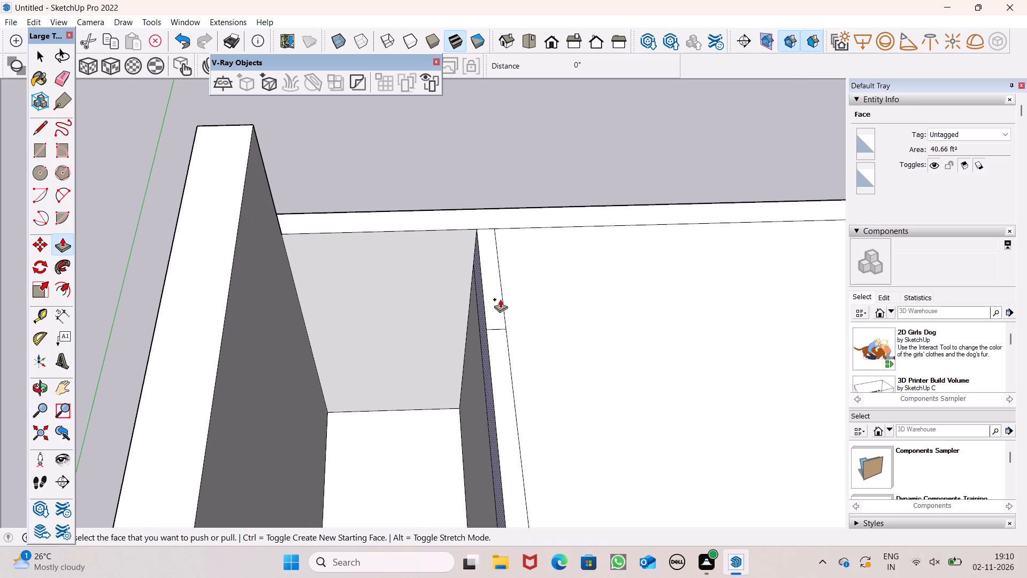
pyautogui.moveTo(497, 300); pyautogui.dragTo(235, 256)
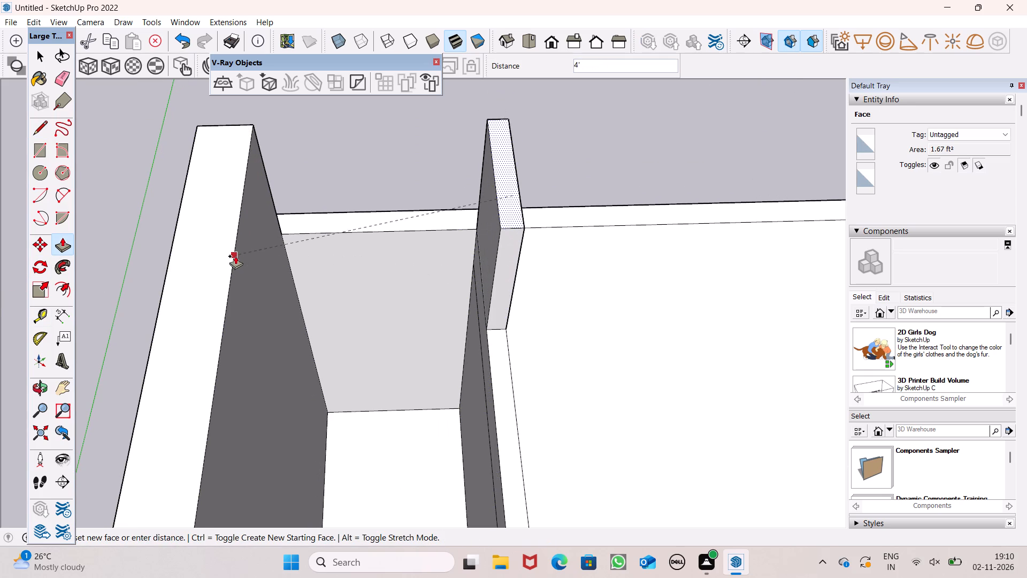
pyautogui.moveTo(235, 256); pyautogui.dragTo(233, 256)
# Pull the marked front section of the narrow strip up 4' to the top of the side parapet.
pyautogui.scroll(-12, 243, 179)
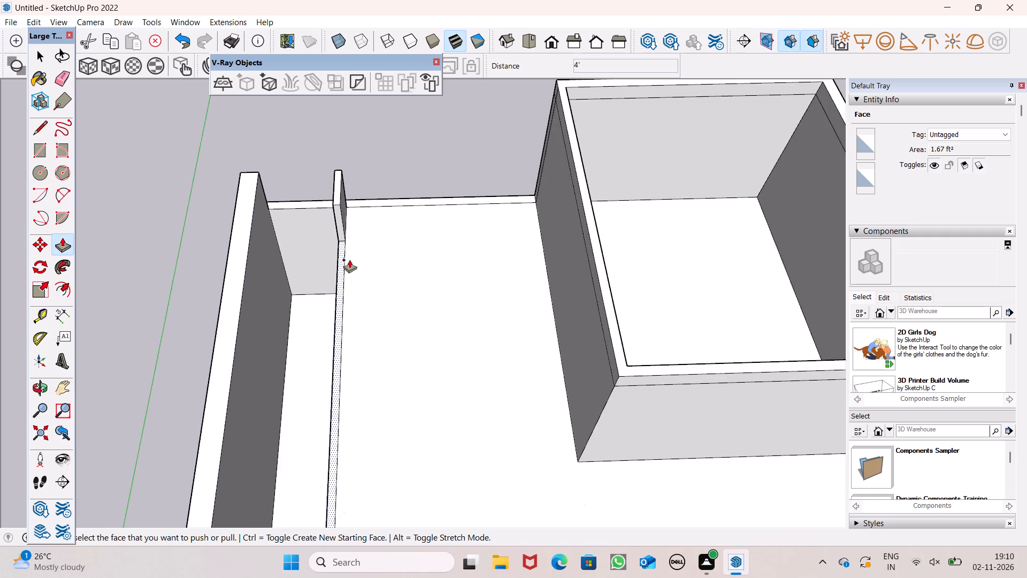
pyautogui.scroll(-7, 365, 219)
pyautogui.scroll(6, 353, 394)
pyautogui.scroll(6, 335, 351)
pyautogui.moveTo(363, 367); pyautogui.dragTo(362, 362)
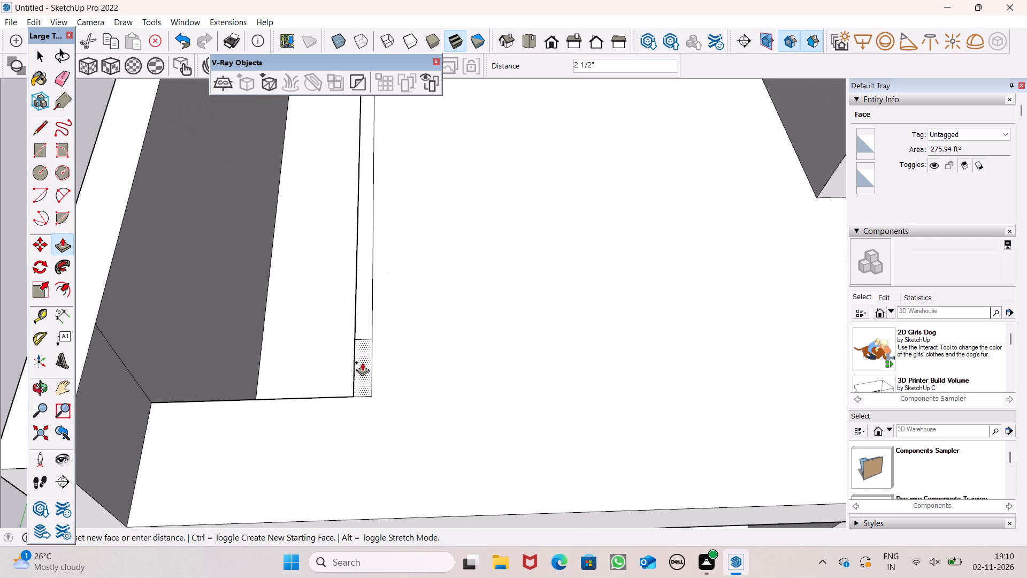
pyautogui.moveTo(362, 362); pyautogui.dragTo(97, 309)
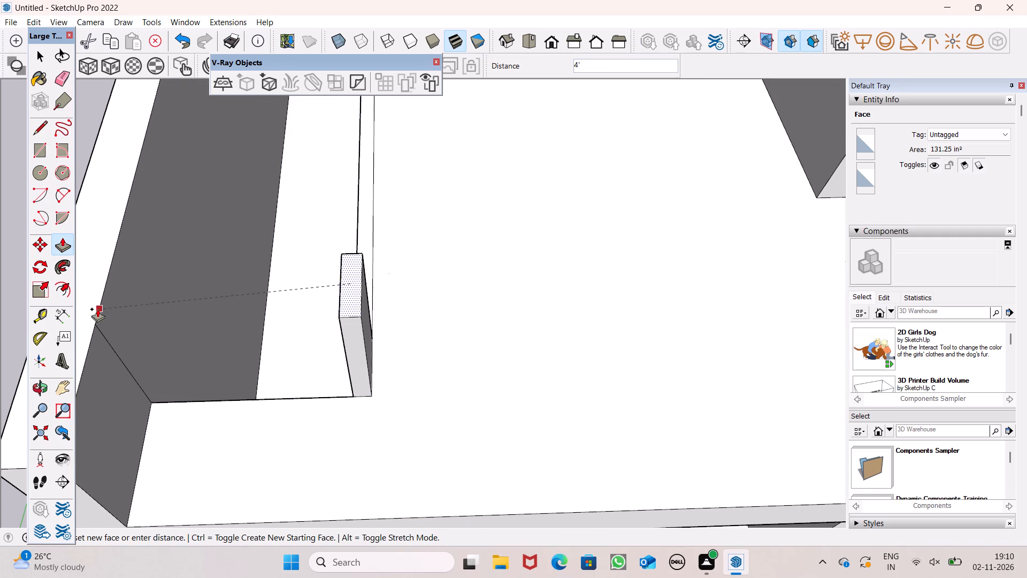
pyautogui.moveTo(97, 309); pyautogui.dragTo(97, 309)
# Examine the two posts beside the roof opening from the front of the building and from above.
pyautogui.scroll(-5, 315, 311)
pyautogui.moveTo(450, 401); pyautogui.dragTo(418, 199, button='middle')
pyautogui.scroll(-7, 420, 276)
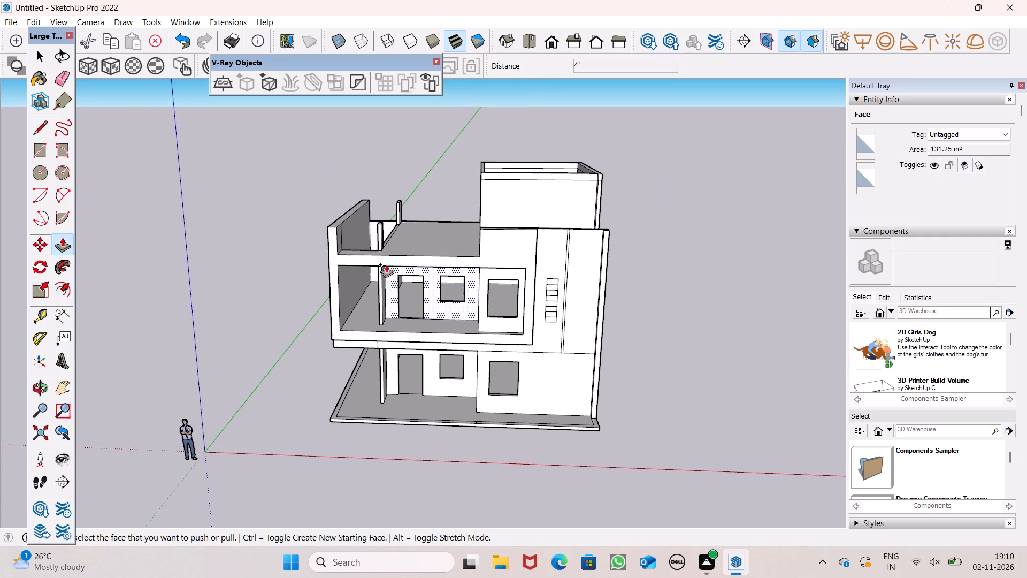
pyautogui.scroll(8, 371, 195)
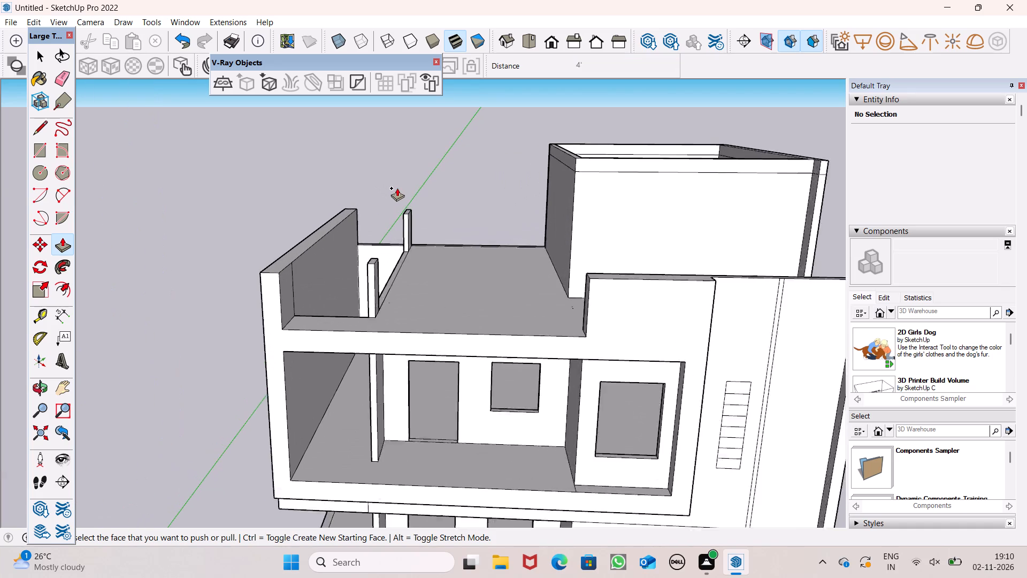
pyautogui.scroll(1, 397, 188)
pyautogui.scroll(-1, 370, 268)
pyautogui.moveTo(373, 306); pyautogui.dragTo(388, 352, button='middle')
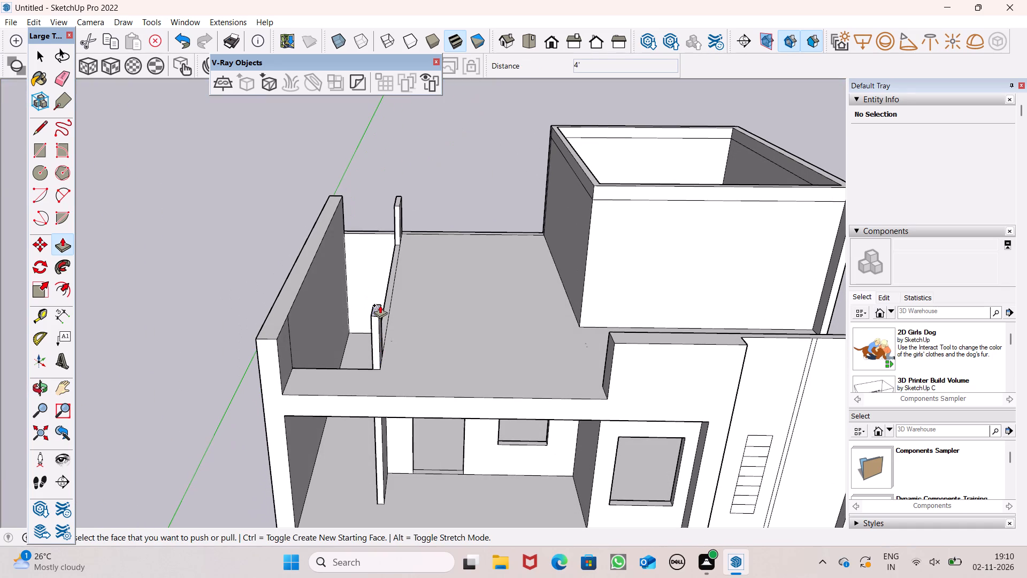
# Measure the height of the rooftop room's front corner from the underside of the top band to the roof.
pyautogui.click(57, 314)
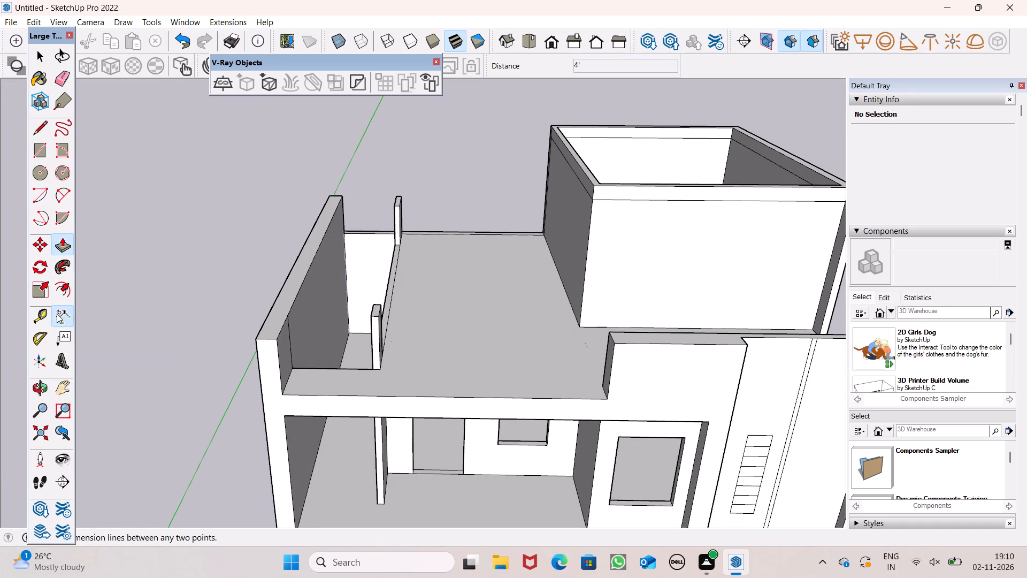
pyautogui.moveTo(322, 258); pyautogui.dragTo(417, 99, button='middle')
pyautogui.scroll(-3, 504, 169)
pyautogui.moveTo(535, 187); pyautogui.dragTo(543, 285, button='middle')
pyautogui.scroll(1, 543, 285)
pyautogui.scroll(2, 593, 208)
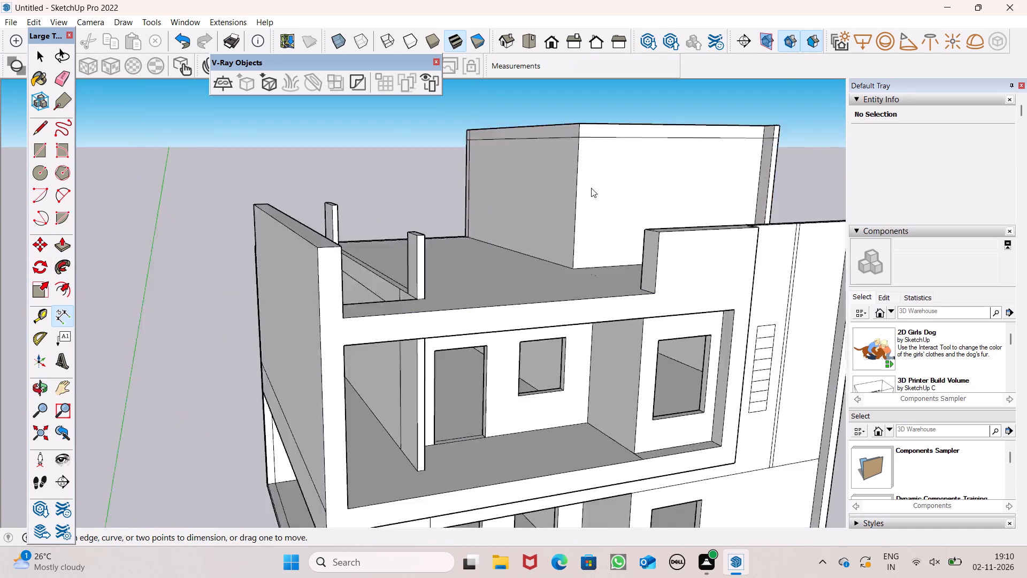
pyautogui.scroll(4, 591, 188)
pyautogui.click(574, 120)
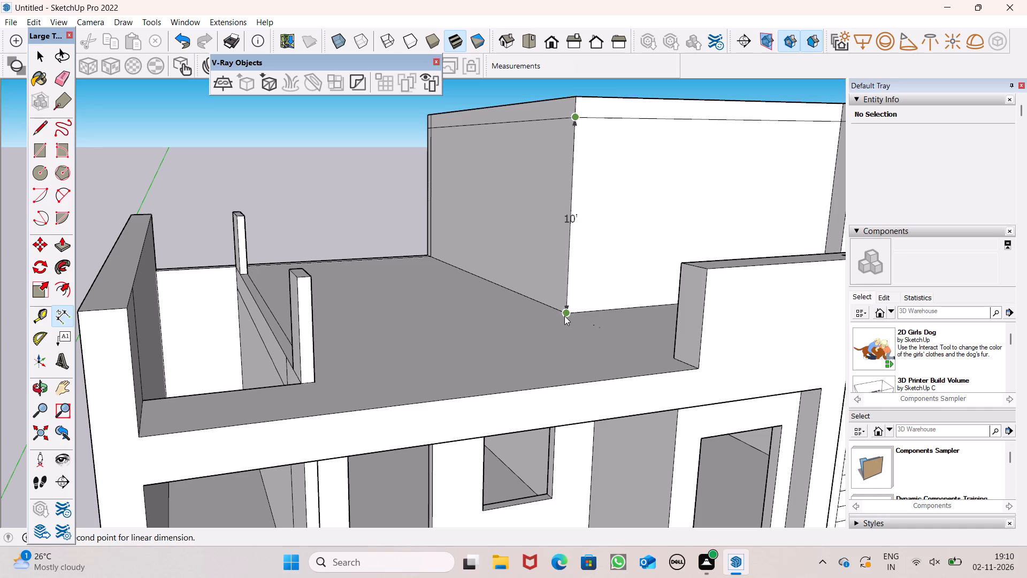
pyautogui.press('space')
pyautogui.scroll(-5, 537, 290)
pyautogui.moveTo(570, 299); pyautogui.dragTo(505, 345, button='middle')
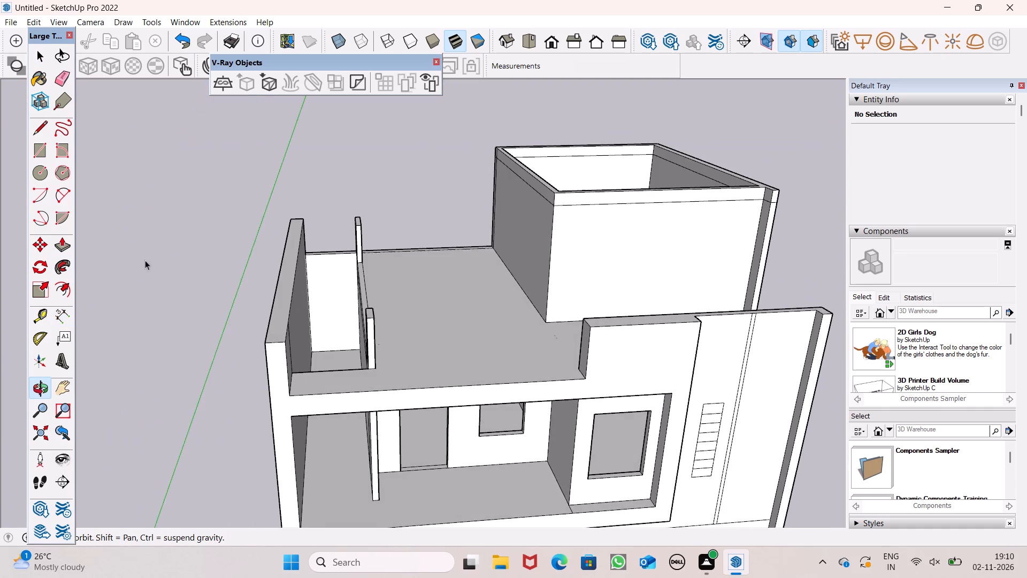
# Pull the front post beside the roof opening up 7' to the top of the rooftop room's walls.
pyautogui.click(56, 248)
pyautogui.moveTo(230, 233); pyautogui.dragTo(224, 277, button='middle')
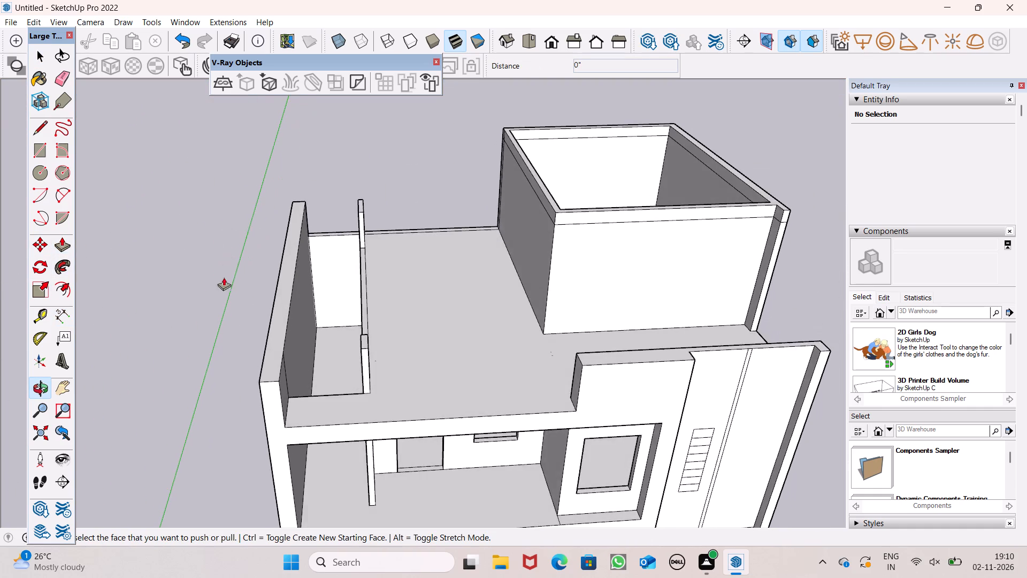
pyautogui.scroll(6, 262, 211)
pyautogui.scroll(-4, 273, 187)
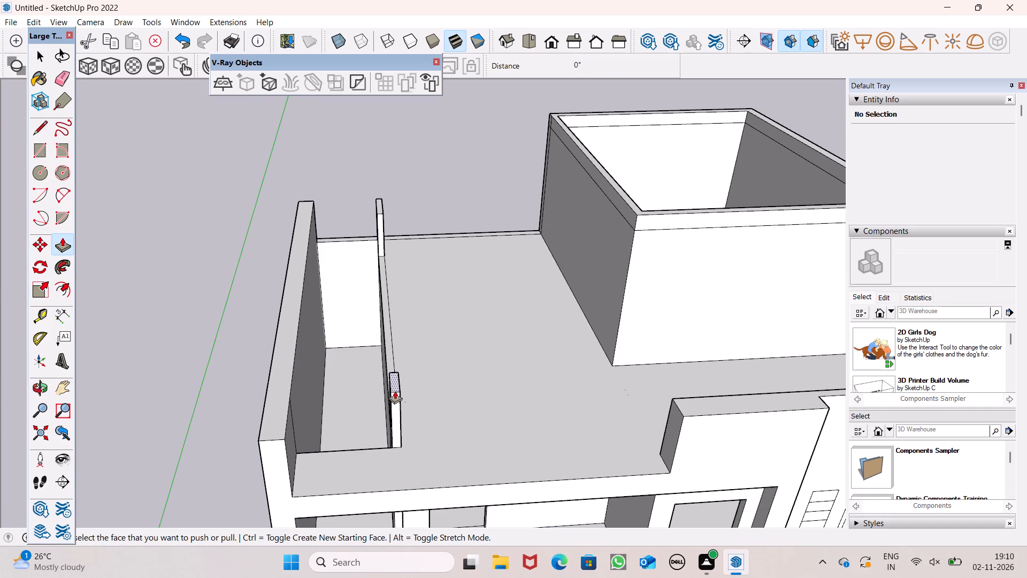
pyautogui.moveTo(395, 391); pyautogui.dragTo(405, 256)
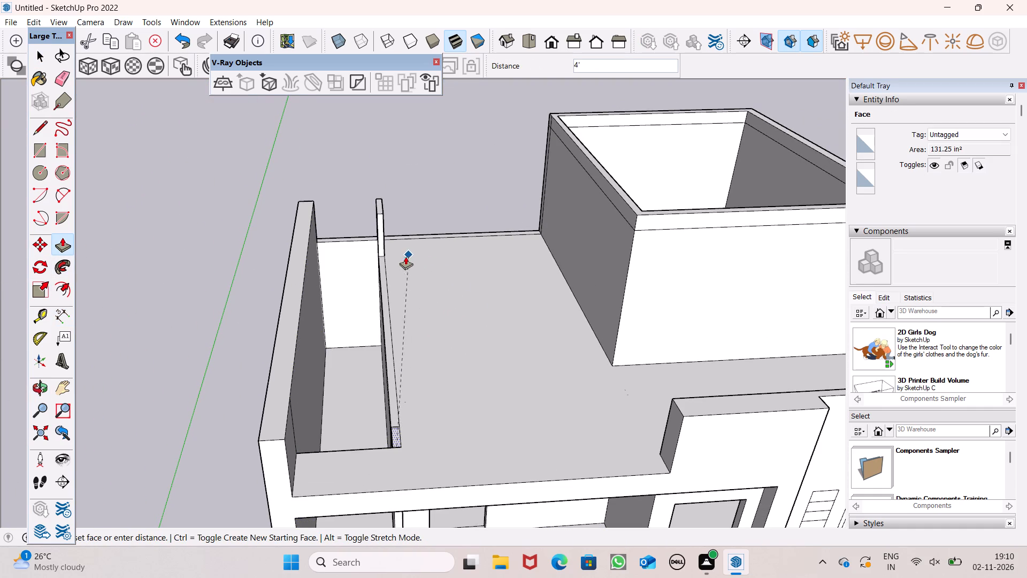
pyautogui.moveTo(405, 256); pyautogui.dragTo(398, 257)
pyautogui.hotkey('ctrl', 'z')
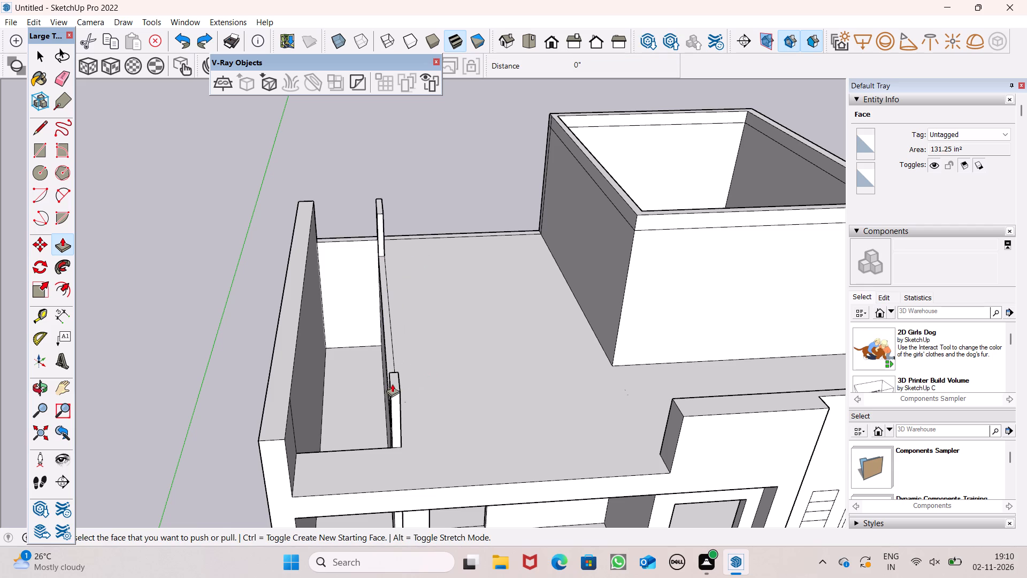
pyautogui.moveTo(393, 383); pyautogui.dragTo(635, 215)
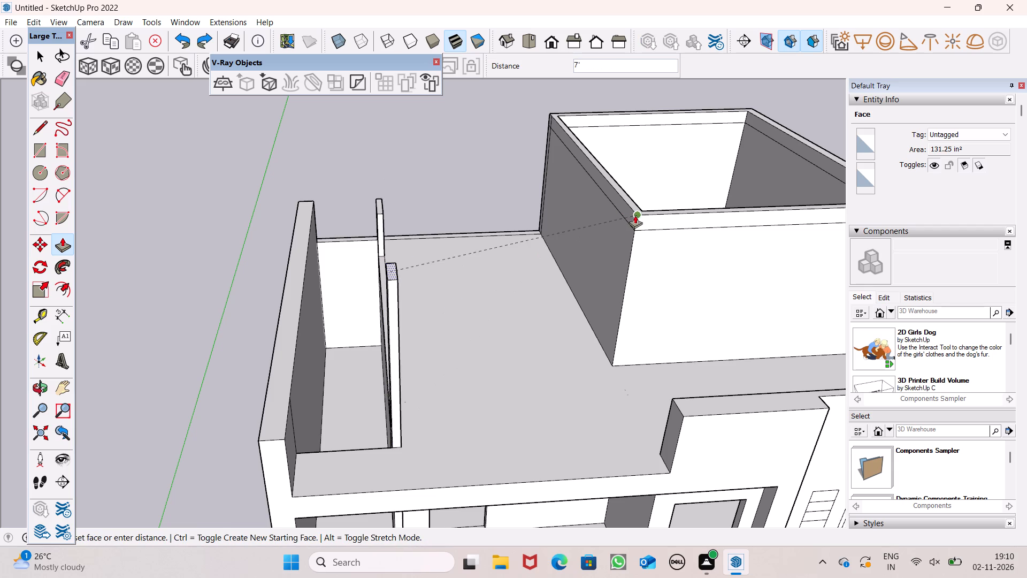
pyautogui.moveTo(635, 215); pyautogui.dragTo(636, 216)
# Pull the back post beside the roof opening up 7' to the top of the rooftop room's walls.
pyautogui.scroll(-3, 302, 204)
pyautogui.moveTo(250, 169); pyautogui.dragTo(234, 289, button='middle')
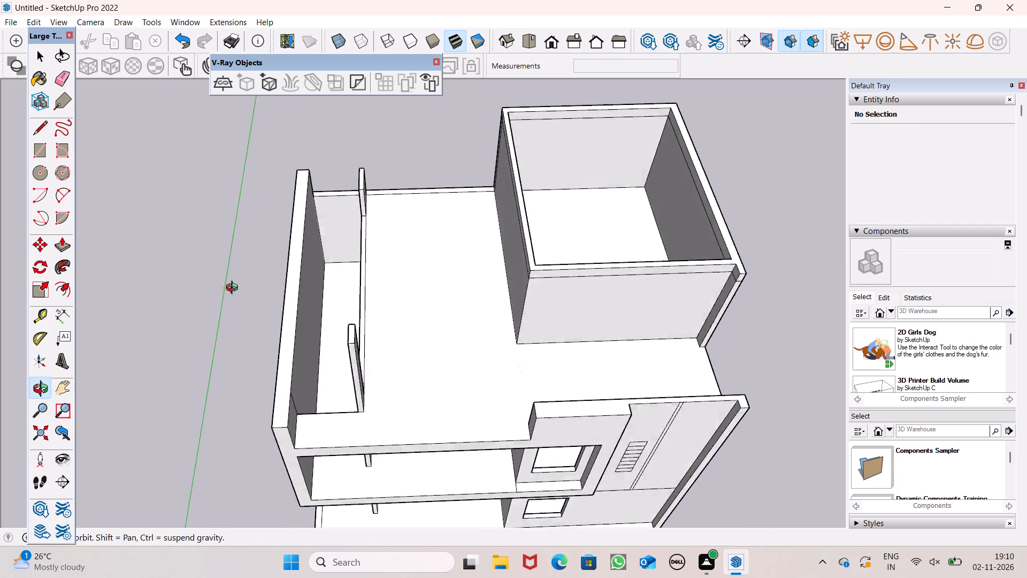
pyautogui.moveTo(234, 289); pyautogui.dragTo(227, 311, button='middle')
pyautogui.scroll(1, 226, 310)
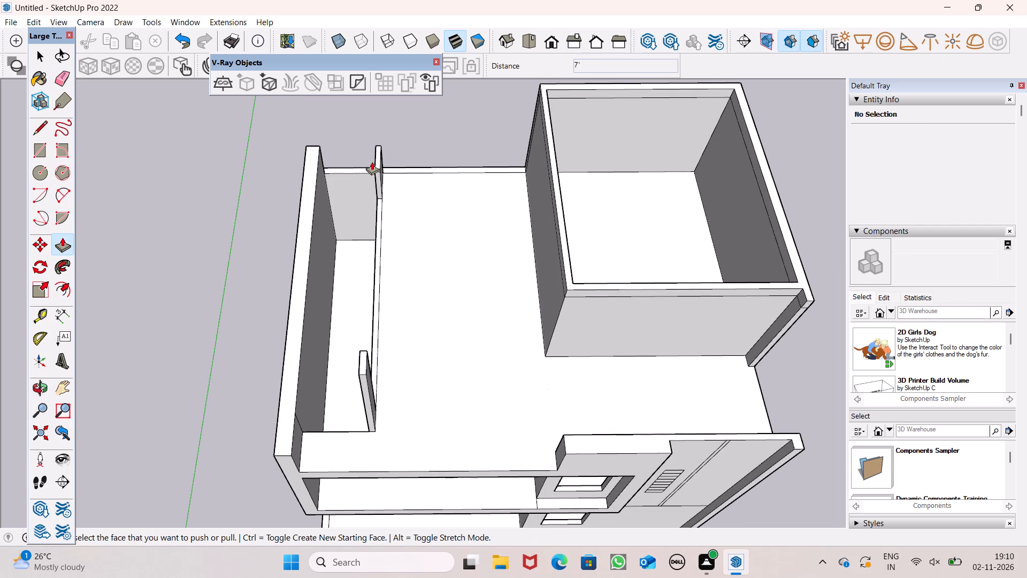
pyautogui.moveTo(364, 222); pyautogui.dragTo(365, 244, button='middle')
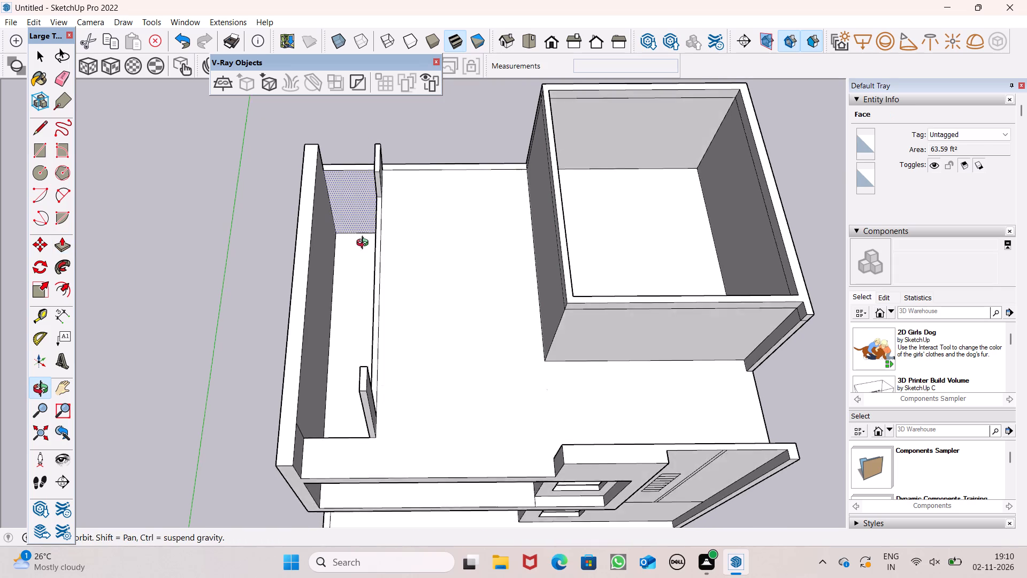
pyautogui.moveTo(365, 244); pyautogui.dragTo(366, 259, button='middle')
pyautogui.moveTo(374, 162); pyautogui.dragTo(455, 147)
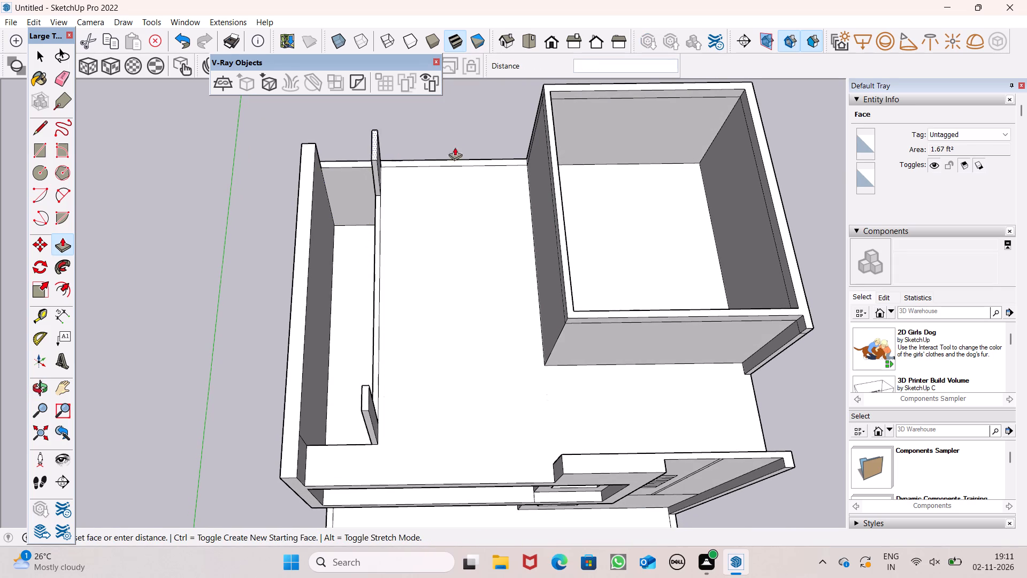
pyautogui.moveTo(455, 147); pyautogui.dragTo(546, 136)
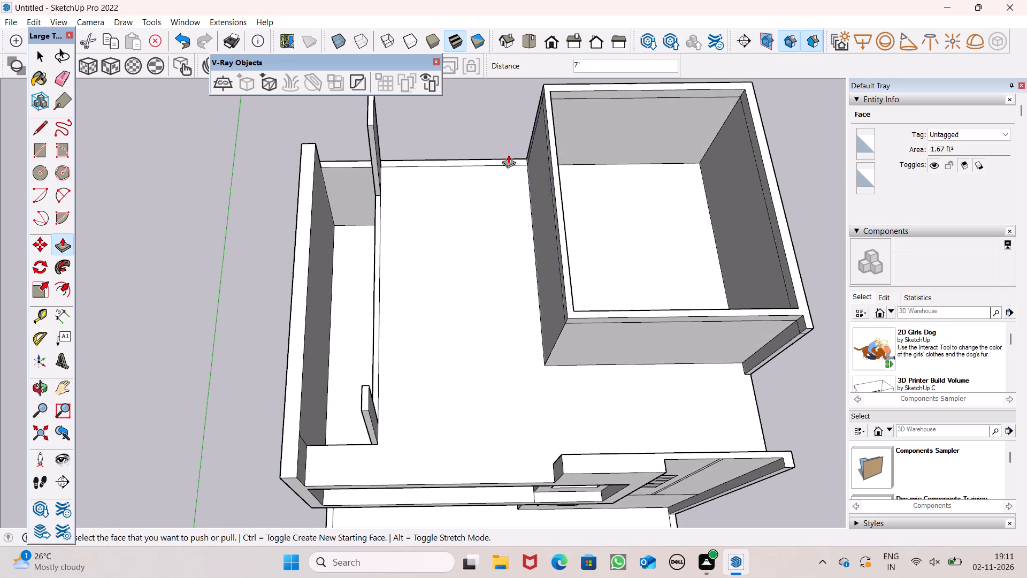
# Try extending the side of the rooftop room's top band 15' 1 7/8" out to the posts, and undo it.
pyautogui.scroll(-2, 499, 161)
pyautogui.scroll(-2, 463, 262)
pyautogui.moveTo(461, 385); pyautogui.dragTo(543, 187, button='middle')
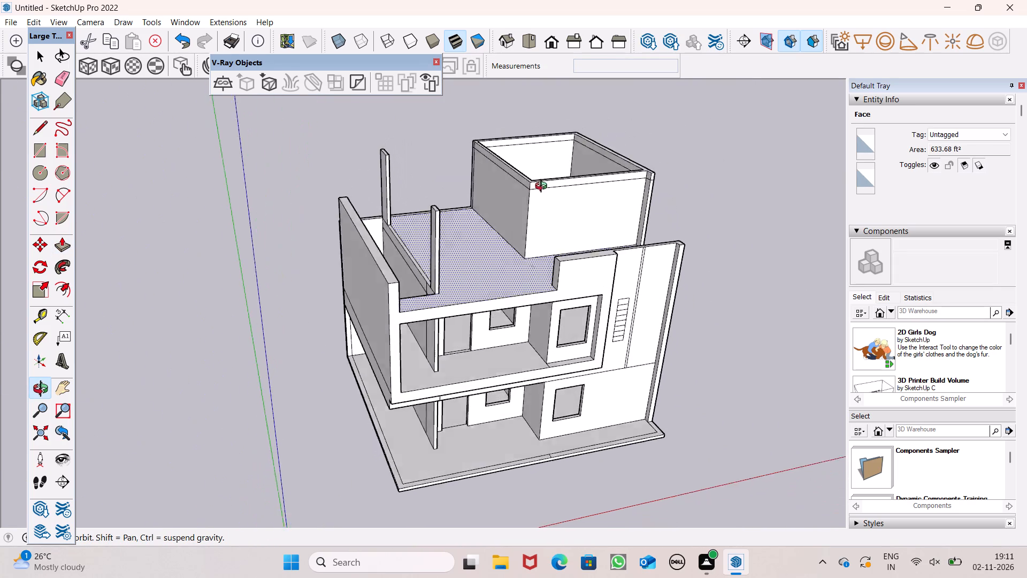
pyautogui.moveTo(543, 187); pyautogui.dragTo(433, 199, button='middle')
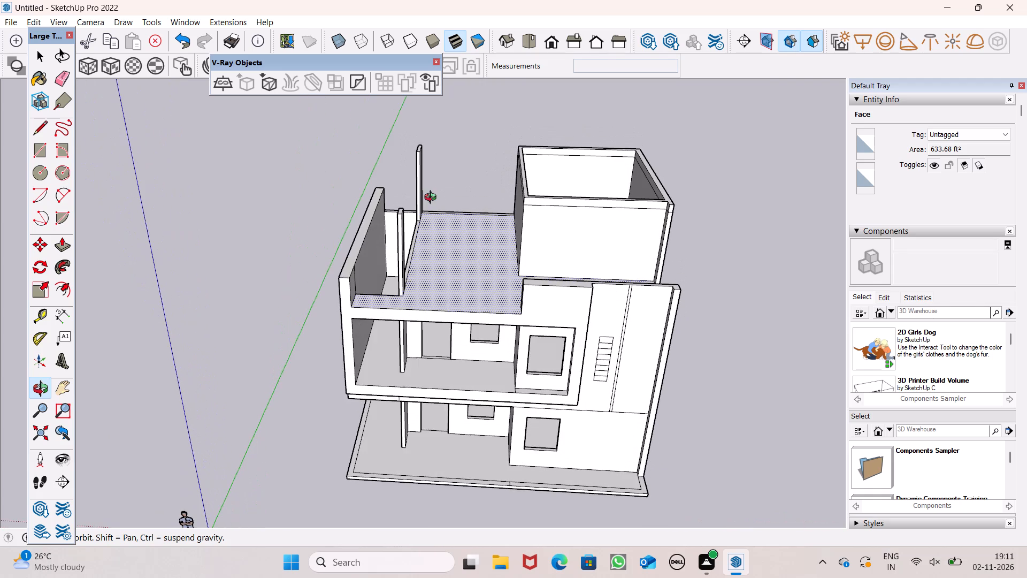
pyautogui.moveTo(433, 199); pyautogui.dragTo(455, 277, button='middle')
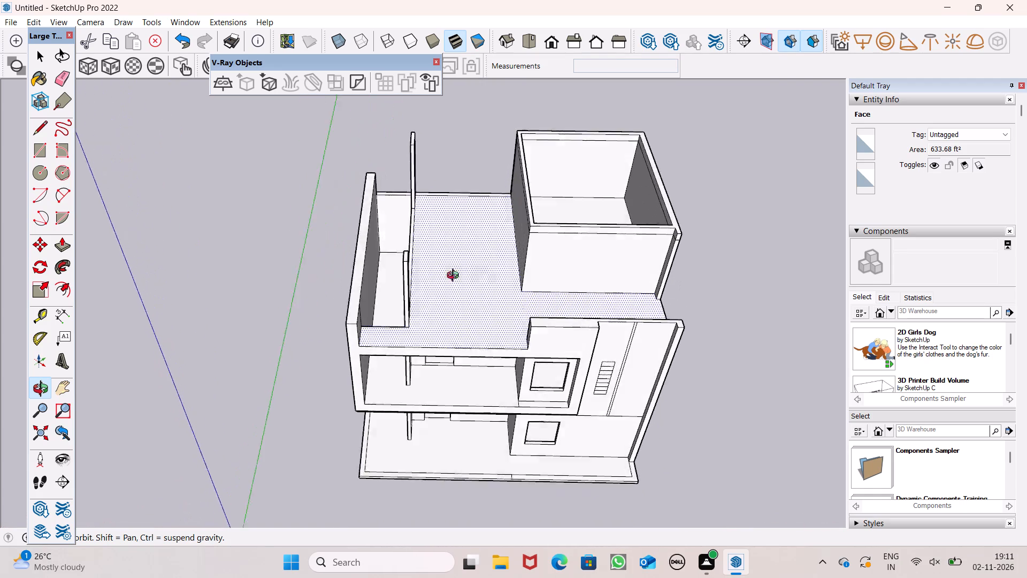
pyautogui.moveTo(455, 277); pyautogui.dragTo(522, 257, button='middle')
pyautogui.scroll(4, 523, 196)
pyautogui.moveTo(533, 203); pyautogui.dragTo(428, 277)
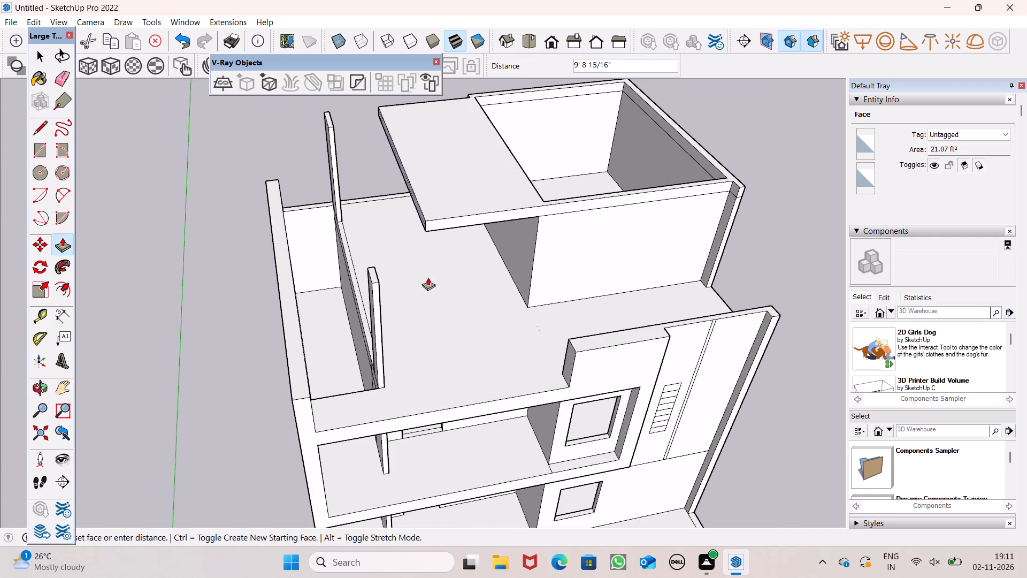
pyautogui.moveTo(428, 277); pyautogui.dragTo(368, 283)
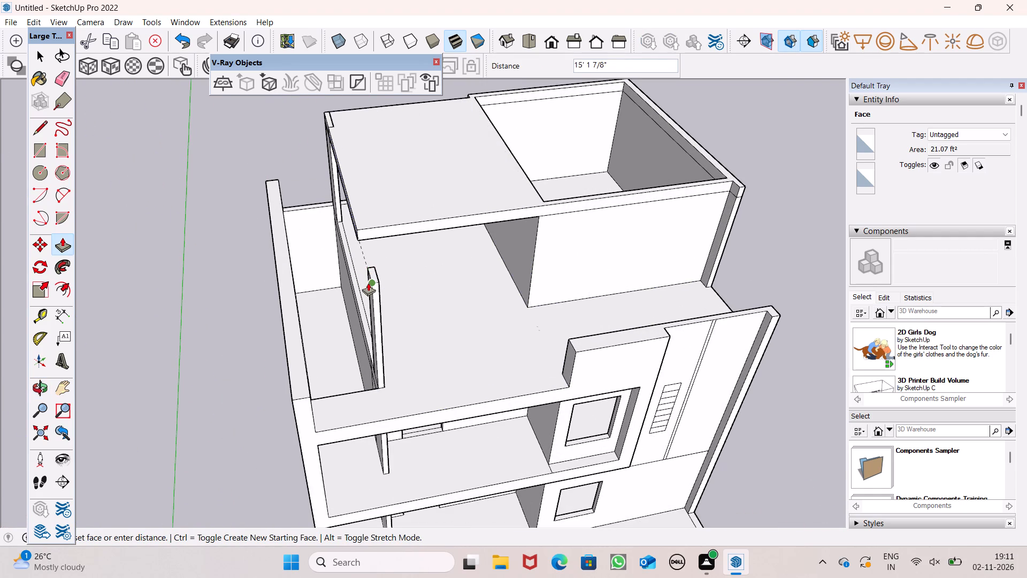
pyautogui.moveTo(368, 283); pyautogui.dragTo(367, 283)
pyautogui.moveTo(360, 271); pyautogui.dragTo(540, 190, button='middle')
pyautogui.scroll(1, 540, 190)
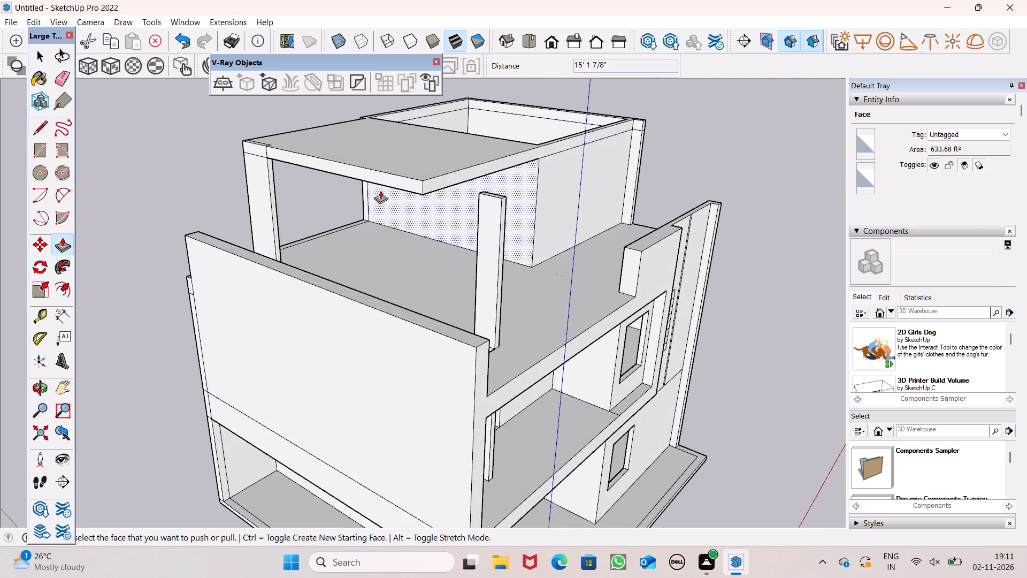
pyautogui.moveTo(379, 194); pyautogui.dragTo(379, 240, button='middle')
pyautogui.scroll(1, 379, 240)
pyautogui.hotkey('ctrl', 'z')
# Lower the top of the back post 1' to the underside of the rooftop room's top band.
pyautogui.moveTo(318, 229); pyautogui.dragTo(397, 246, button='middle')
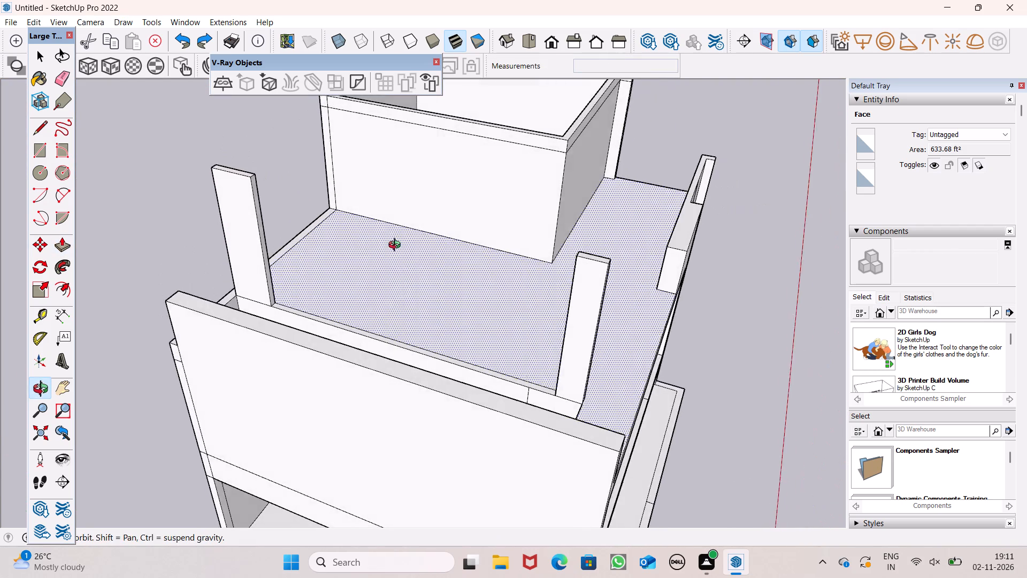
pyautogui.moveTo(397, 246); pyautogui.dragTo(402, 244, button='middle')
pyautogui.scroll(-4, 378, 222)
pyautogui.moveTo(392, 200); pyautogui.dragTo(677, 102, button='middle')
pyautogui.scroll(2, 232, 163)
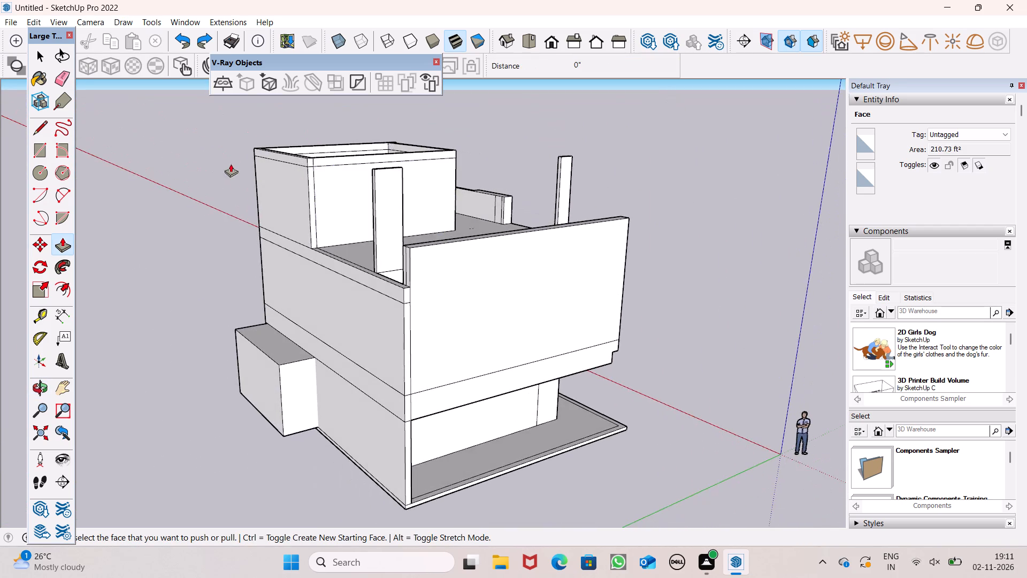
pyautogui.scroll(4, 231, 164)
pyautogui.moveTo(525, 204); pyautogui.dragTo(528, 270, button='middle')
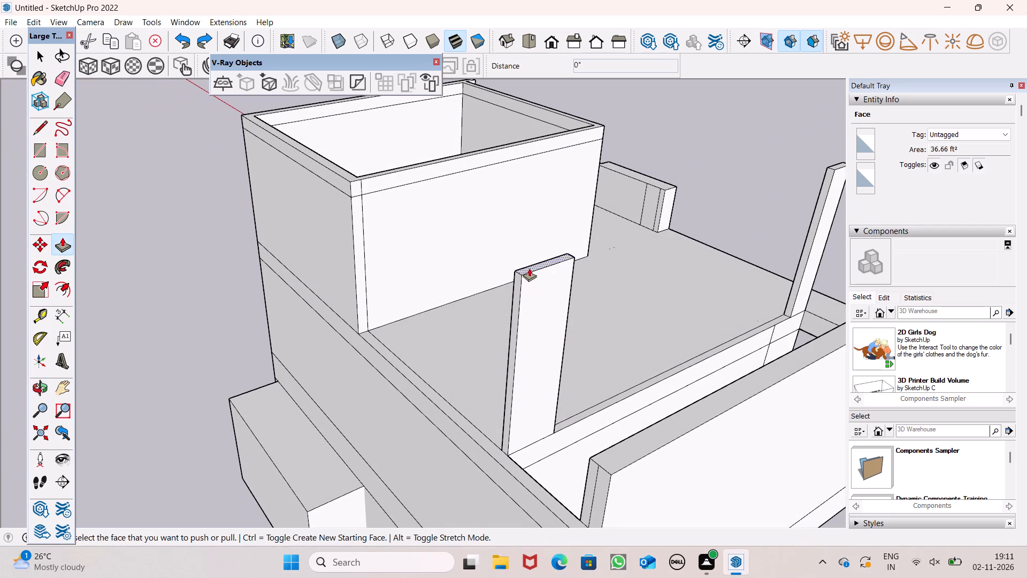
pyautogui.moveTo(530, 268); pyautogui.dragTo(378, 192)
# Lower the top of the front post 1' to the underside of the rooftop room's top band.
pyautogui.scroll(-3, 320, 202)
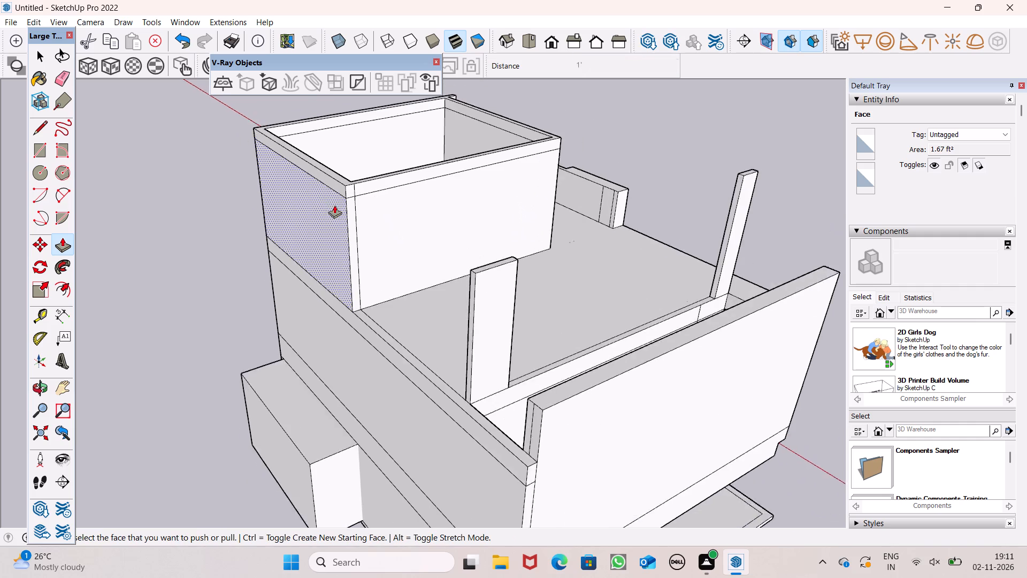
pyautogui.scroll(-1, 334, 205)
pyautogui.moveTo(551, 174); pyautogui.dragTo(537, 238, button='middle')
pyautogui.scroll(1, 537, 238)
pyautogui.scroll(-3, 537, 238)
pyautogui.scroll(4, 592, 217)
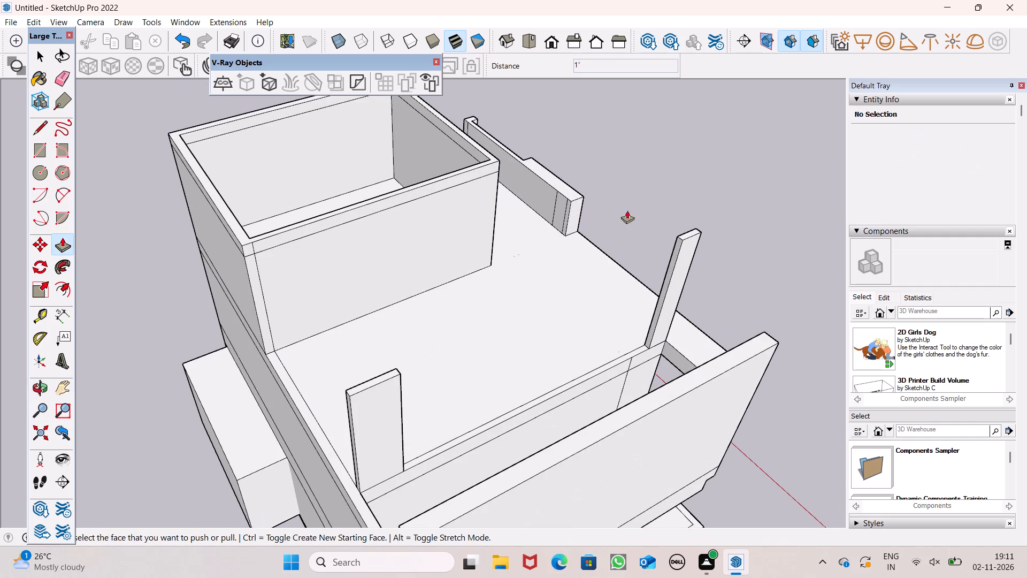
pyautogui.moveTo(681, 237); pyautogui.dragTo(587, 264)
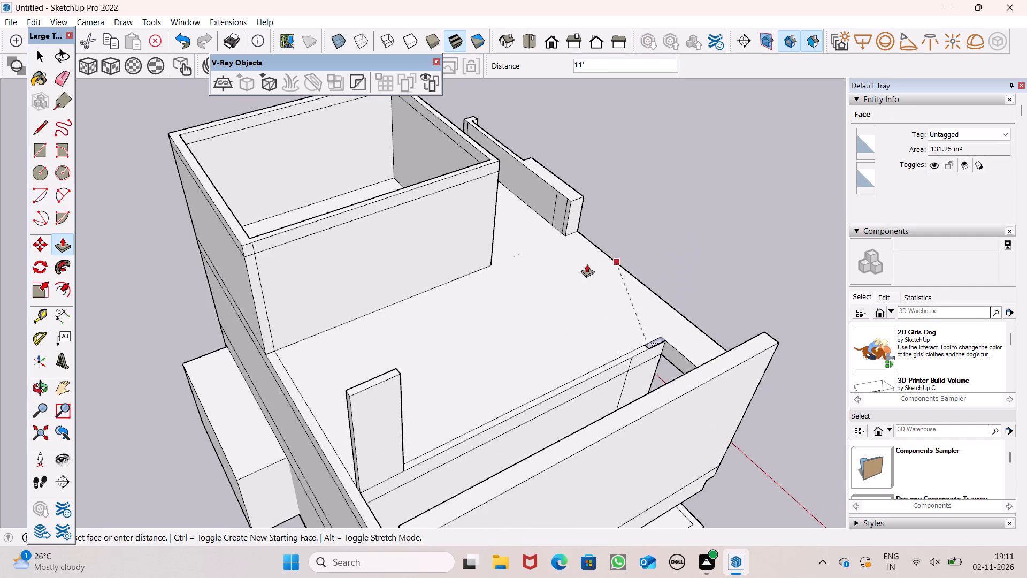
pyautogui.moveTo(587, 264); pyautogui.dragTo(465, 181)
# Extend the side of the rooftop room's top band 15' 1 7/8" as a slab over the back post.
pyautogui.scroll(-4, 564, 162)
pyautogui.moveTo(599, 253); pyautogui.dragTo(523, 291, button='middle')
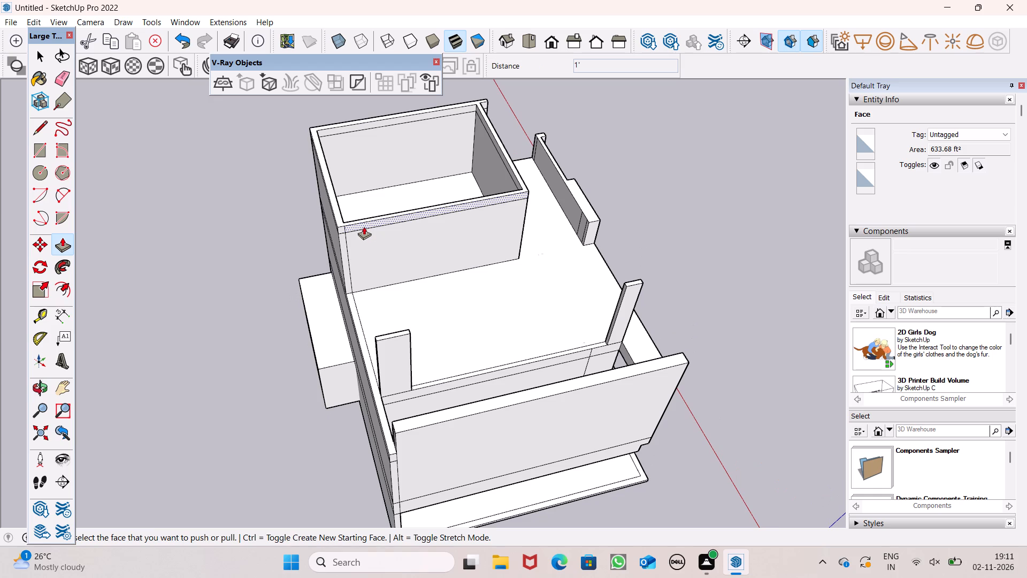
pyautogui.moveTo(363, 225); pyautogui.dragTo(373, 348)
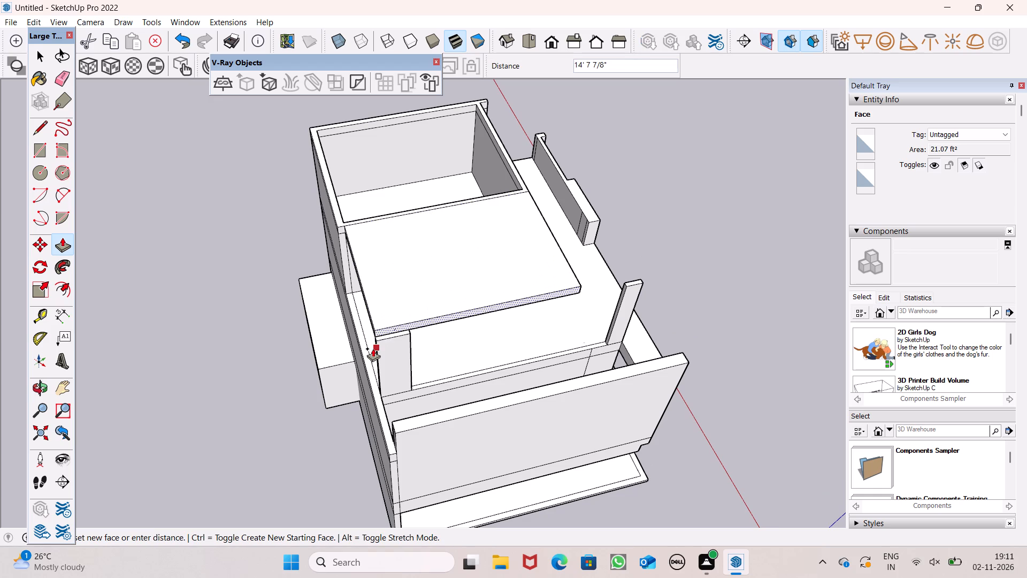
pyautogui.moveTo(373, 348); pyautogui.dragTo(377, 355)
# Pull the front edge of the new roof slab forward 6' 9 7/16" so that it covers the front post.
pyautogui.scroll(-4, 343, 310)
pyautogui.moveTo(390, 326); pyautogui.dragTo(188, 336, button='middle')
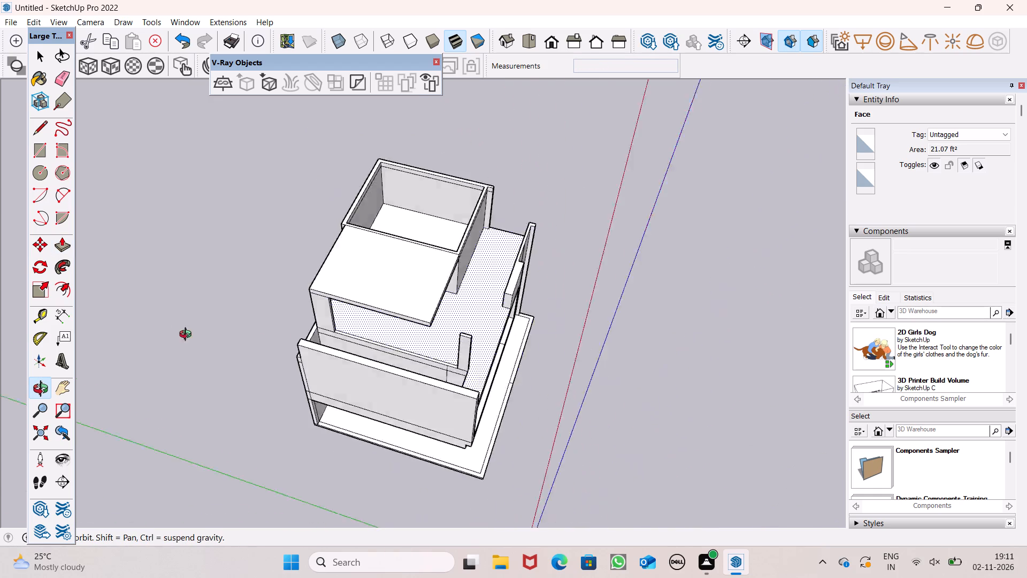
pyautogui.moveTo(188, 336); pyautogui.dragTo(11, 302, button='middle')
pyautogui.moveTo(278, 314); pyautogui.dragTo(217, 340, button='middle')
pyautogui.scroll(2, 278, 314)
pyautogui.moveTo(369, 340); pyautogui.dragTo(600, 361, button='middle')
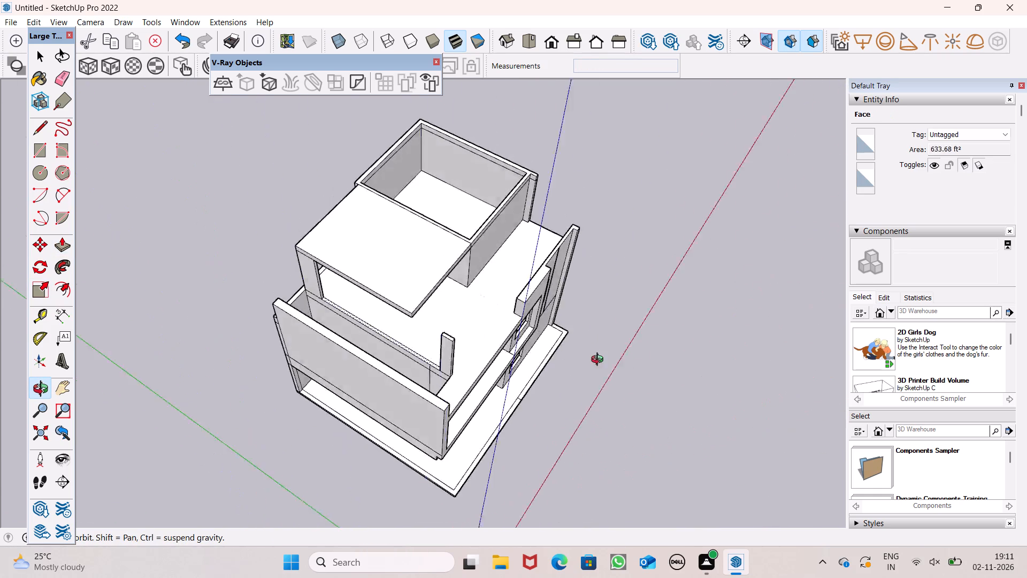
pyautogui.moveTo(600, 361); pyautogui.dragTo(811, 307, button='middle')
pyautogui.moveTo(426, 298); pyautogui.dragTo(580, 313, button='middle')
pyautogui.scroll(8, 537, 254)
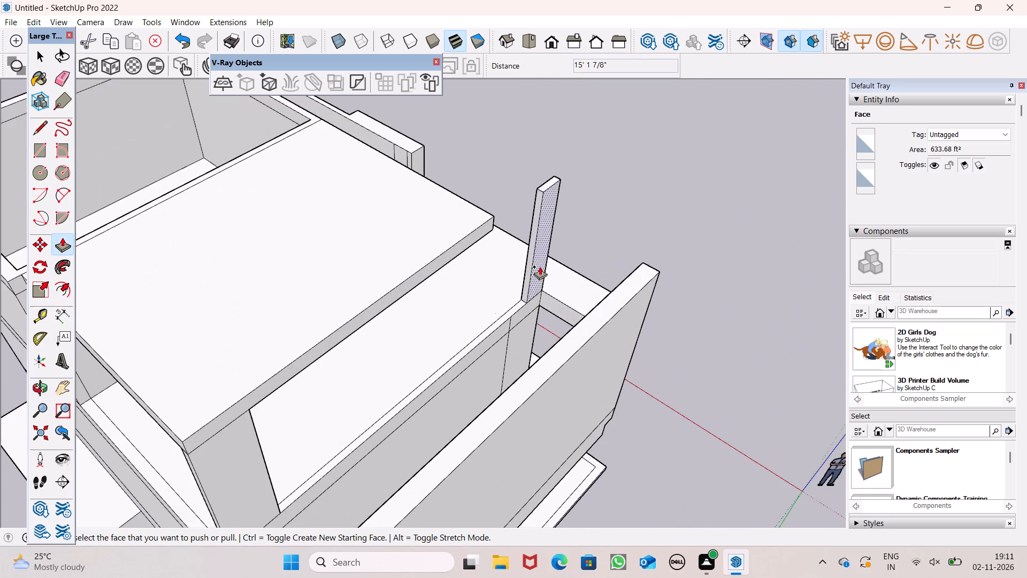
pyautogui.moveTo(540, 291); pyautogui.dragTo(13, 370, button='middle')
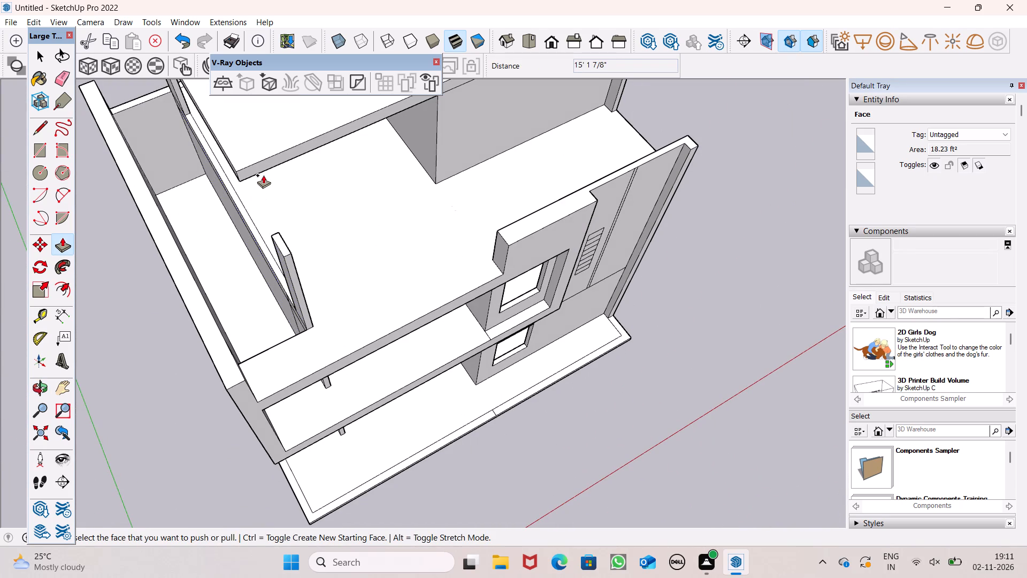
pyautogui.moveTo(260, 173); pyautogui.dragTo(271, 204)
pyautogui.hotkey('ctrl', 'z')
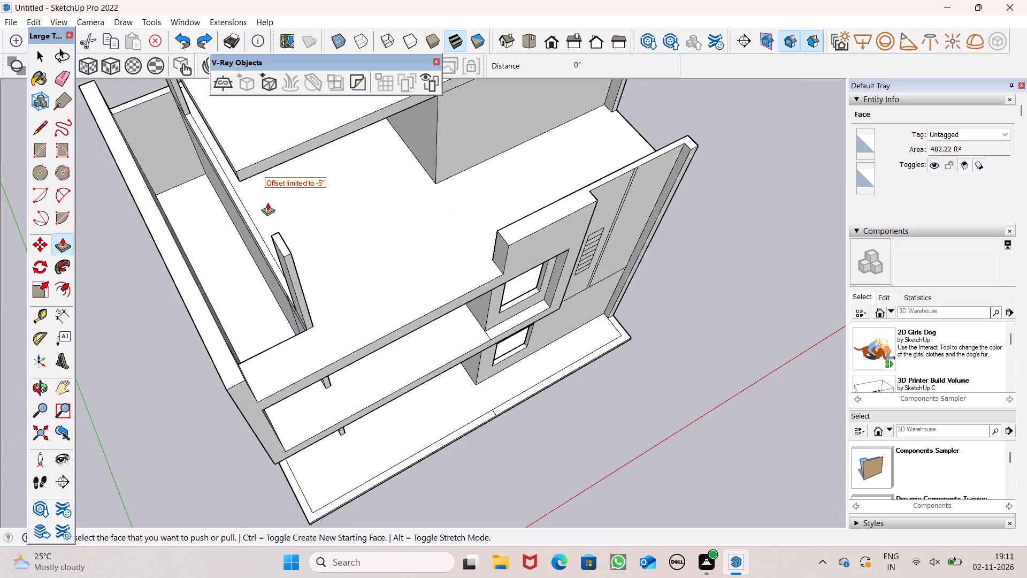
pyautogui.moveTo(249, 174); pyautogui.dragTo(286, 260)
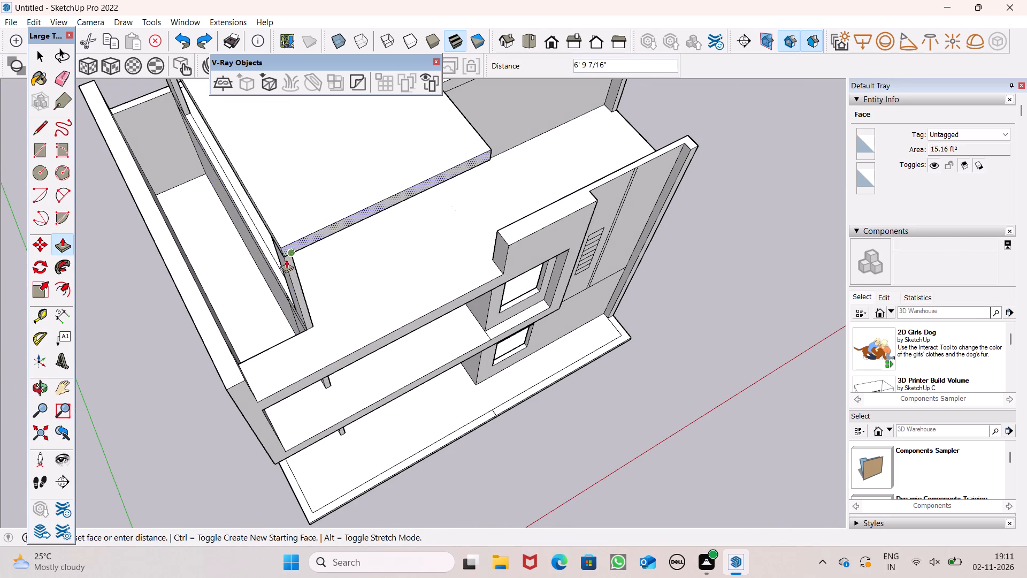
pyautogui.moveTo(286, 260); pyautogui.dragTo(285, 272)
# Extend the front of the rooftop room's top band forward 6' 9 7/16", flush with the roof slab's front edge.
pyautogui.scroll(-4, 284, 271)
pyautogui.moveTo(305, 299); pyautogui.dragTo(385, 152, button='middle')
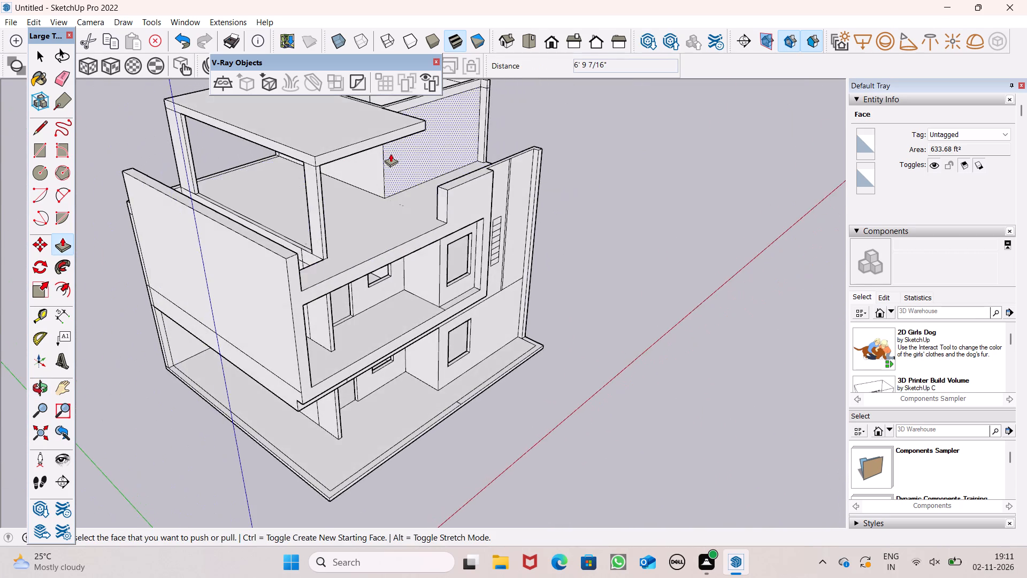
pyautogui.scroll(-4, 386, 183)
pyautogui.moveTo(385, 233); pyautogui.dragTo(68, 239, button='middle')
pyautogui.scroll(7, 327, 106)
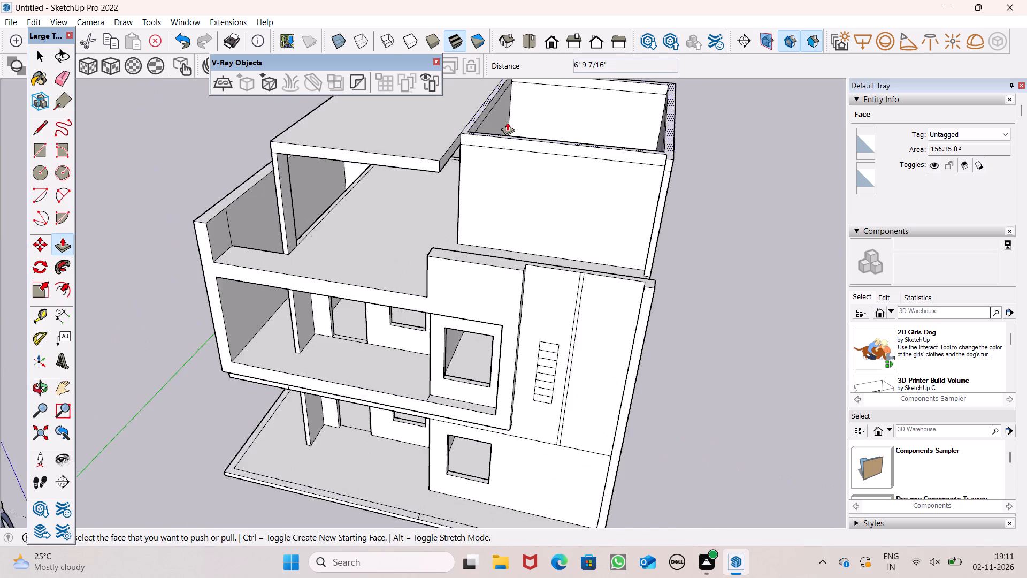
pyautogui.scroll(1, 507, 122)
pyautogui.scroll(3, 467, 141)
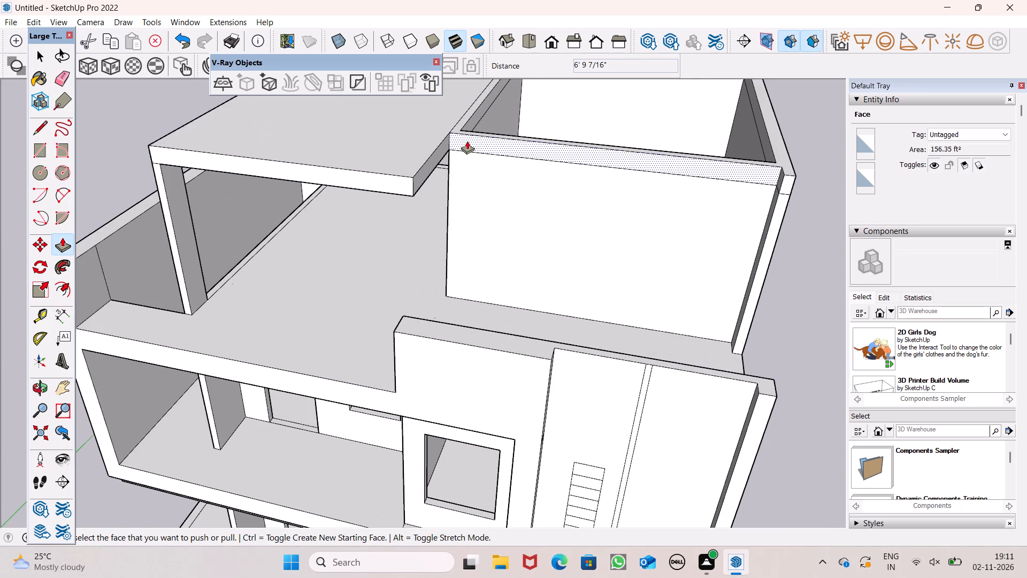
pyautogui.scroll(-4, 479, 147)
pyautogui.scroll(6, 454, 135)
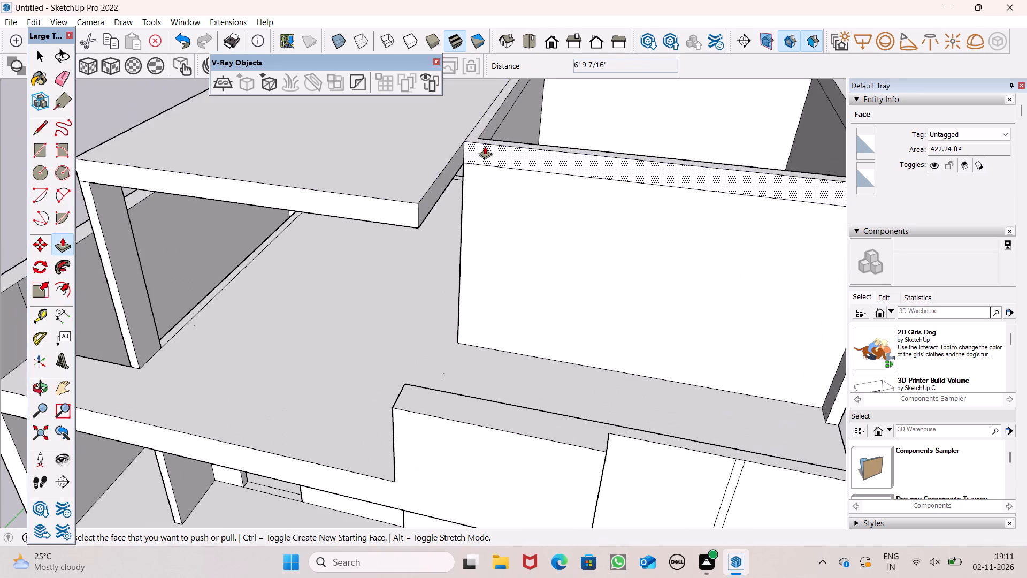
pyautogui.moveTo(482, 150); pyautogui.dragTo(407, 195)
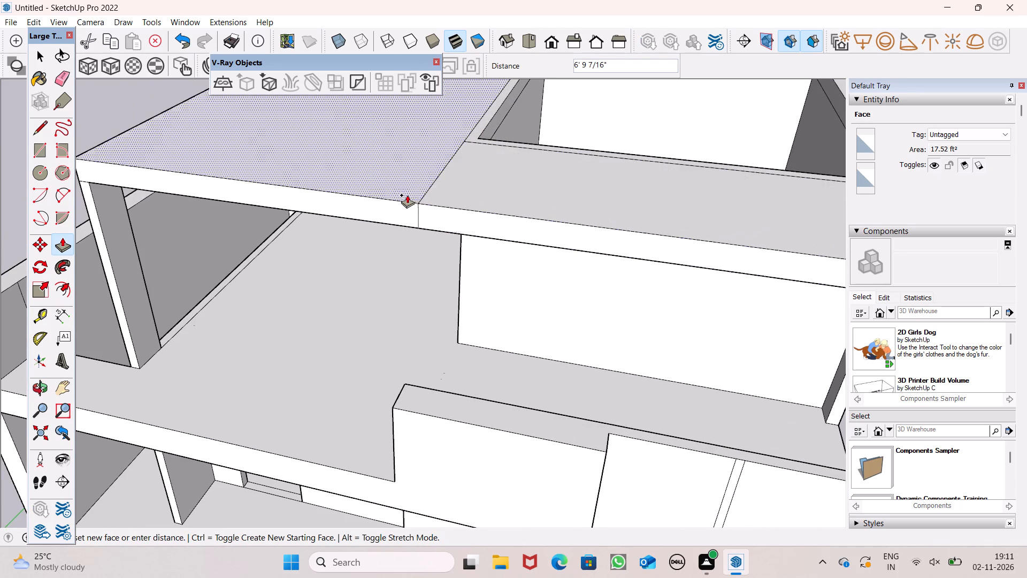
pyautogui.moveTo(407, 195); pyautogui.dragTo(413, 199)
# Pull the front end of the rooftop room's outer side wall and its top band forward 5' 8 11/16" to the slab's front edge.
pyautogui.scroll(-11, 347, 175)
pyautogui.moveTo(334, 192); pyautogui.dragTo(362, 200, button='middle')
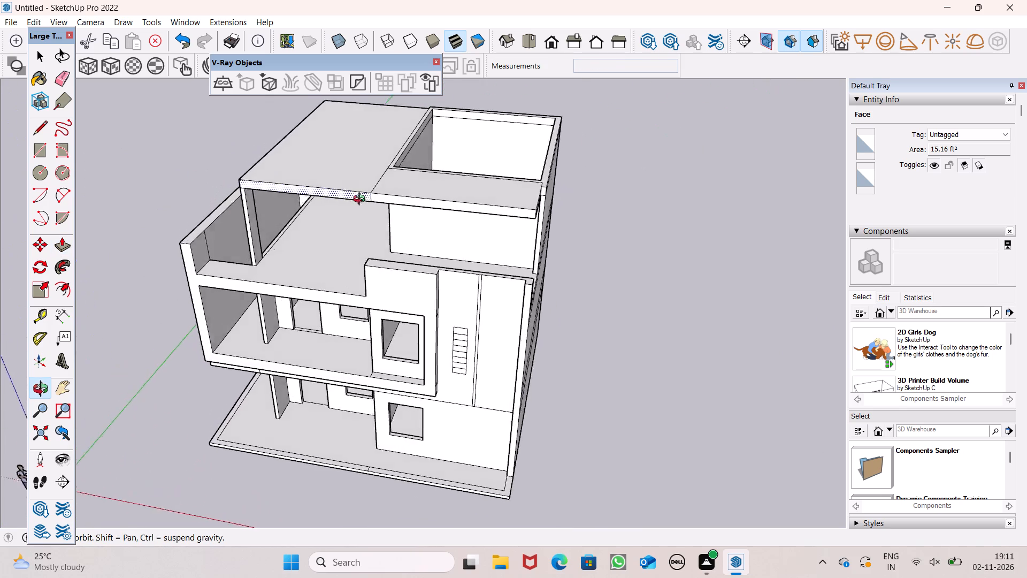
pyautogui.moveTo(362, 200); pyautogui.dragTo(377, 200, button='middle')
pyautogui.moveTo(545, 232); pyautogui.dragTo(397, 231, button='middle')
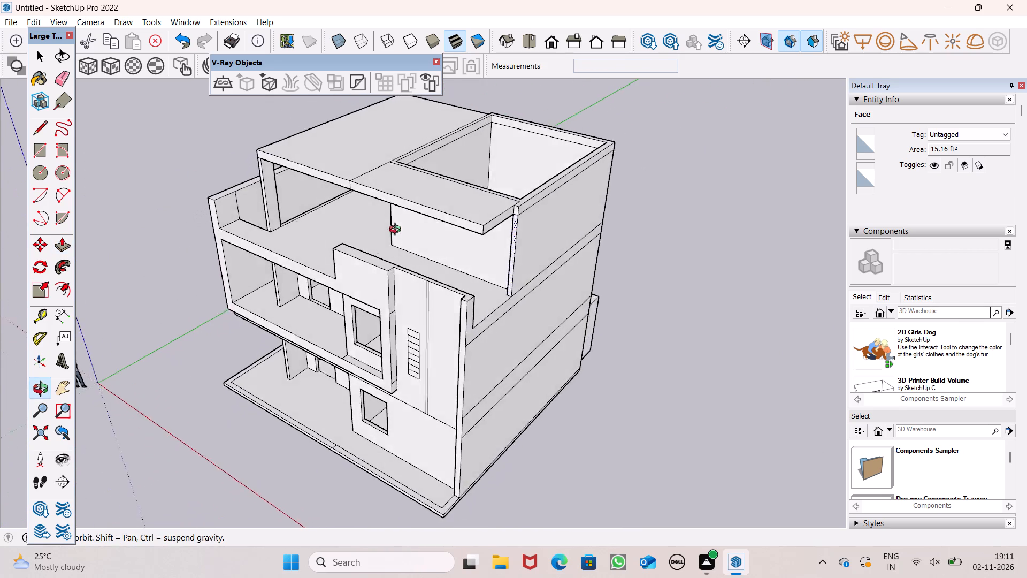
pyautogui.moveTo(397, 231); pyautogui.dragTo(396, 232, button='middle')
pyautogui.scroll(1, 396, 232)
pyautogui.scroll(4, 539, 207)
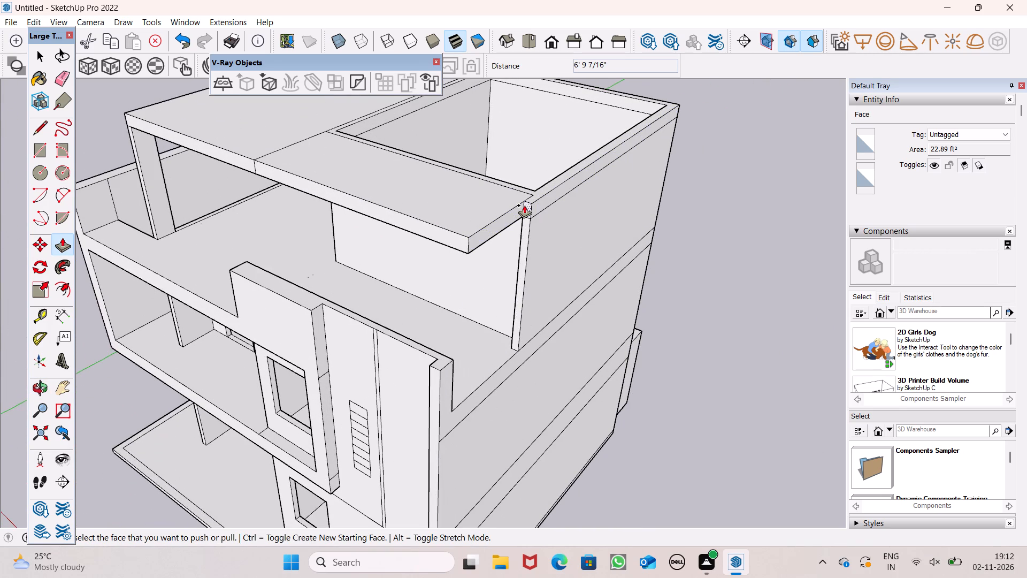
pyautogui.moveTo(526, 205); pyautogui.dragTo(458, 246)
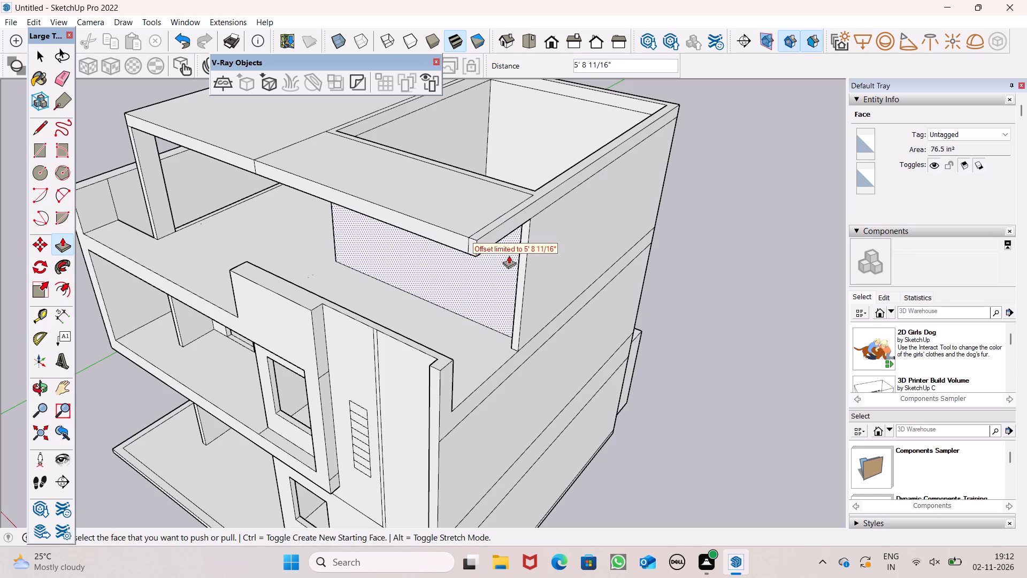
pyautogui.moveTo(523, 236); pyautogui.dragTo(480, 242)
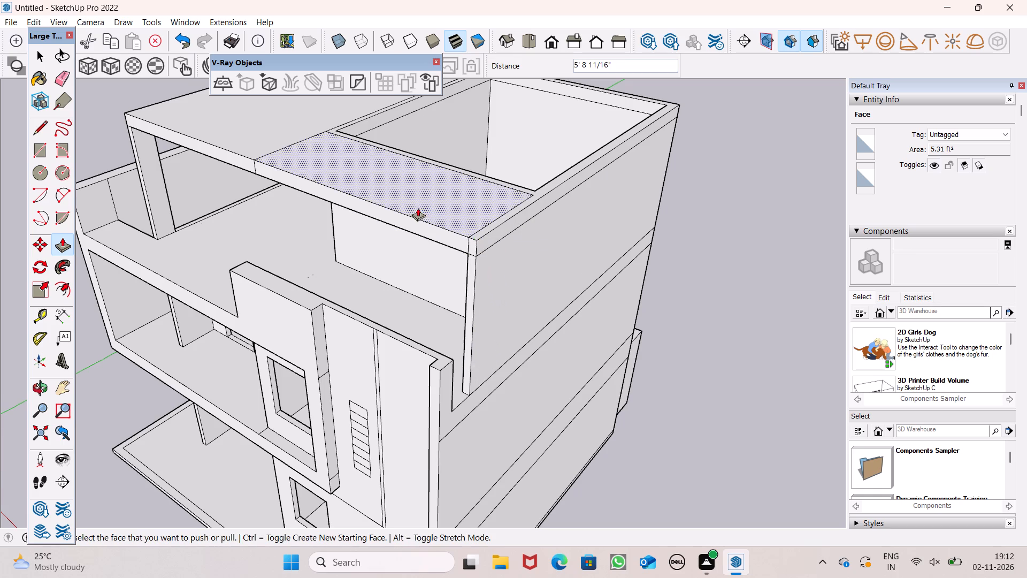
# Widen the front canopy post by 5 7/16" on its side facing the rooftop room.
pyautogui.scroll(-3, 418, 208)
pyautogui.moveTo(395, 224); pyautogui.dragTo(646, 81, button='middle')
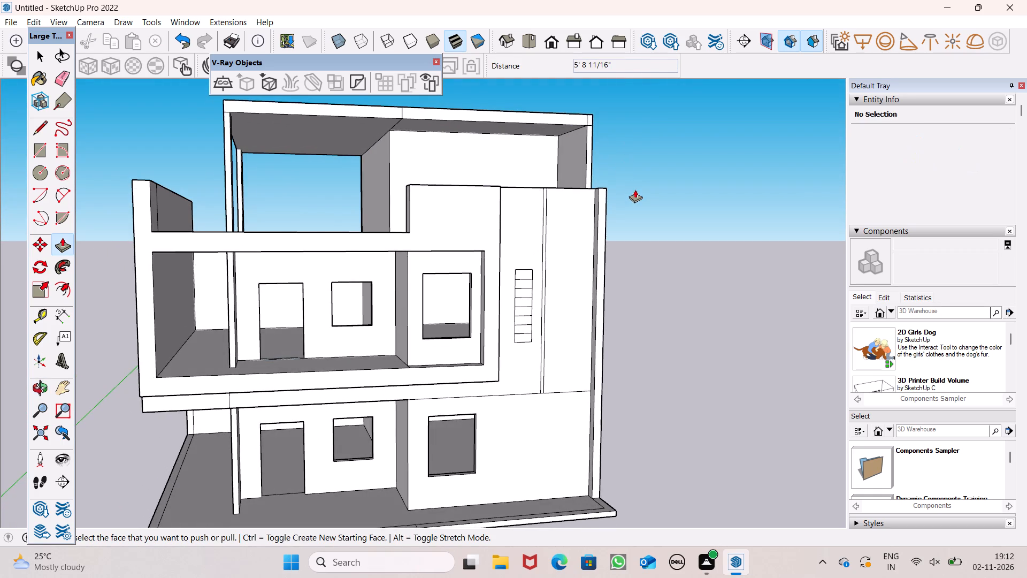
pyautogui.scroll(-4, 635, 189)
pyautogui.moveTo(637, 203); pyautogui.dragTo(498, 287, button='middle')
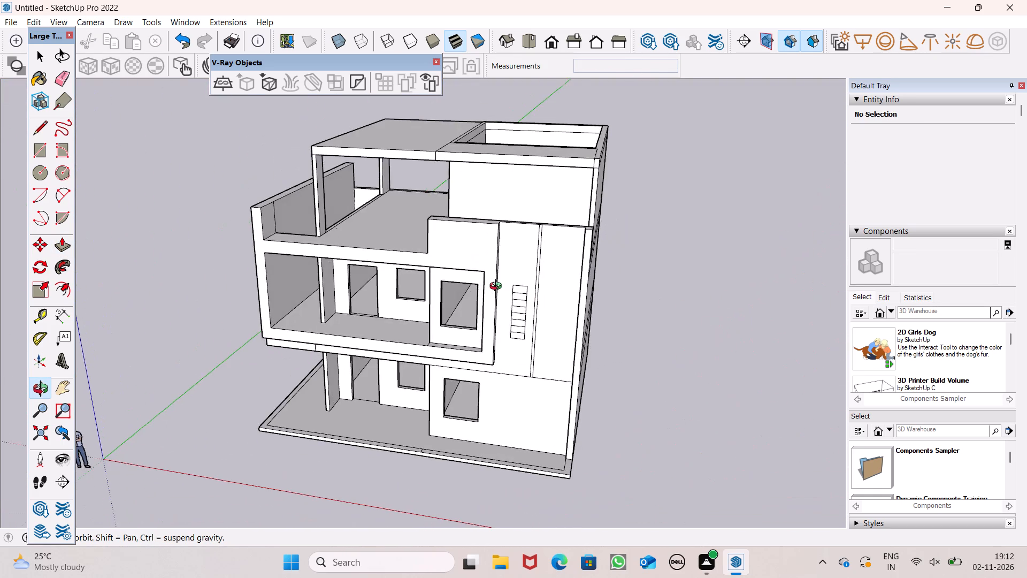
pyautogui.moveTo(498, 287); pyautogui.dragTo(495, 296, button='middle')
pyautogui.scroll(11, 343, 242)
pyautogui.moveTo(326, 232); pyautogui.dragTo(326, 232)
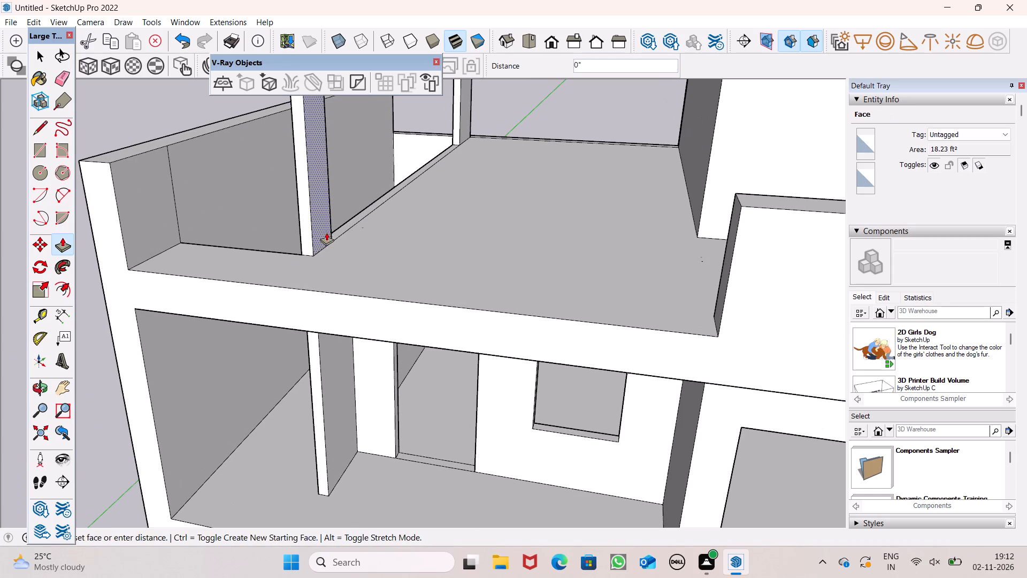
pyautogui.moveTo(326, 232); pyautogui.dragTo(336, 235)
# Widen the back canopy post on its room-facing side to align with the front post.
pyautogui.scroll(-6, 381, 233)
pyautogui.scroll(5, 443, 110)
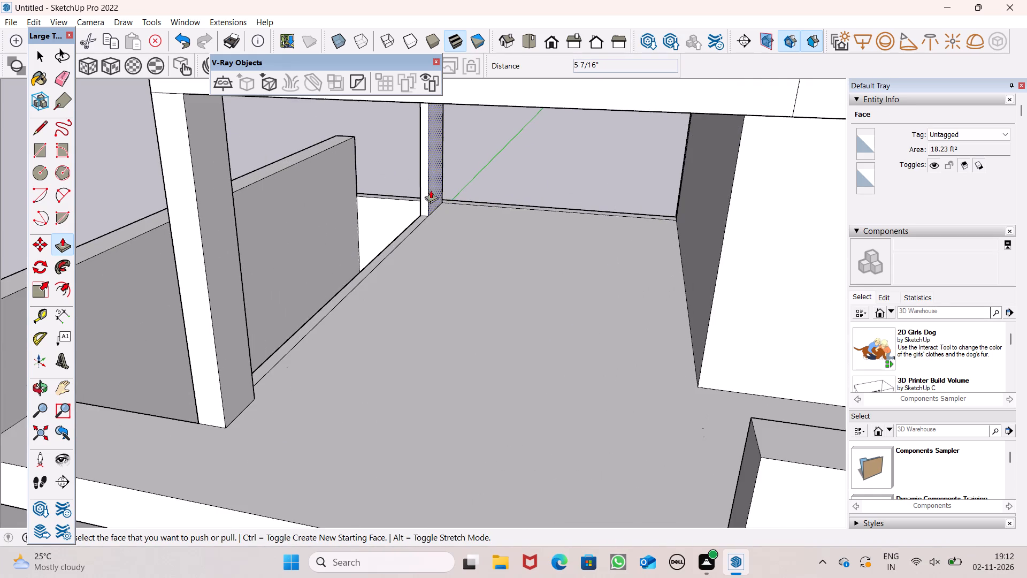
pyautogui.moveTo(431, 191); pyautogui.dragTo(257, 397)
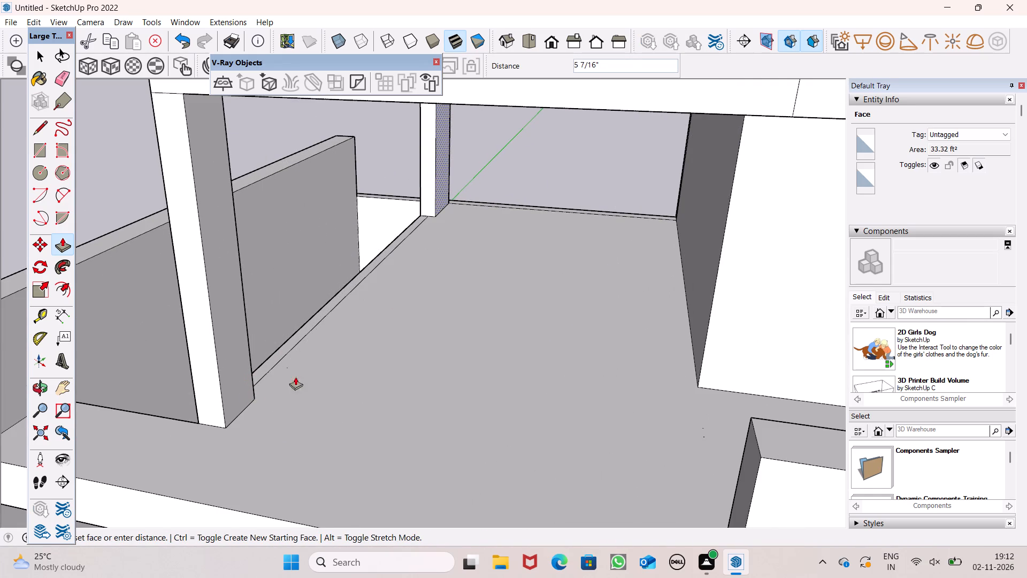
# Close the open strip beside the terrace with a 27' 10 5/16" line along the inner face of the side parapet.
pyautogui.scroll(-5, 436, 246)
pyautogui.moveTo(433, 247); pyautogui.dragTo(481, 237, button='middle')
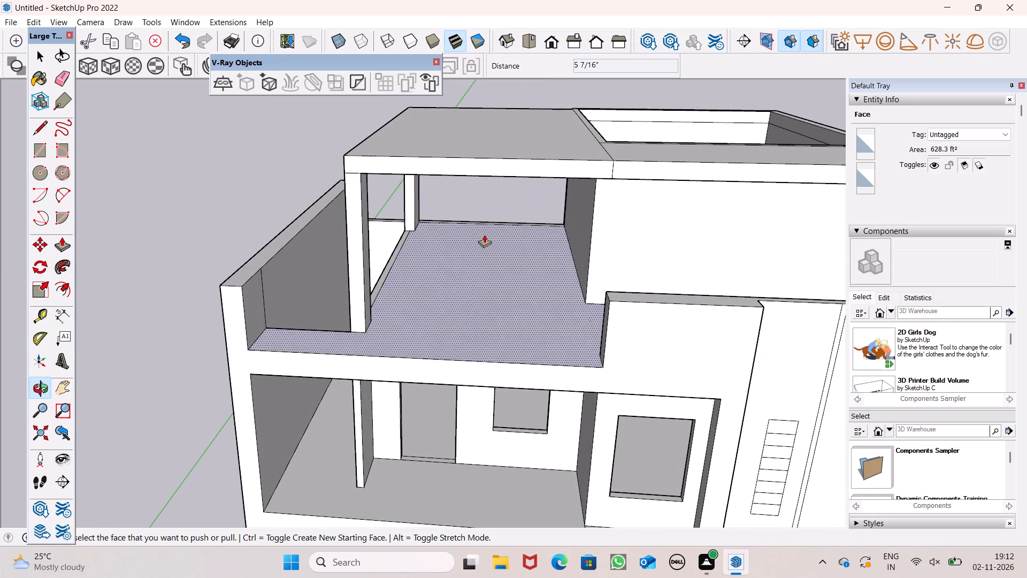
pyautogui.scroll(4, 425, 226)
pyautogui.scroll(-3, 401, 204)
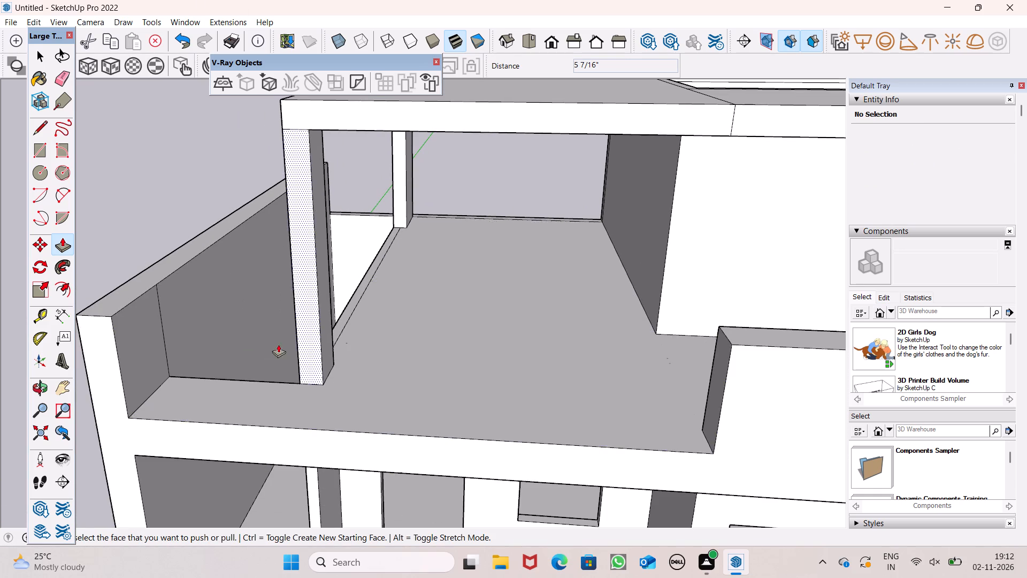
pyautogui.scroll(-9, 277, 346)
pyautogui.moveTo(290, 407); pyautogui.dragTo(379, 445, button='middle')
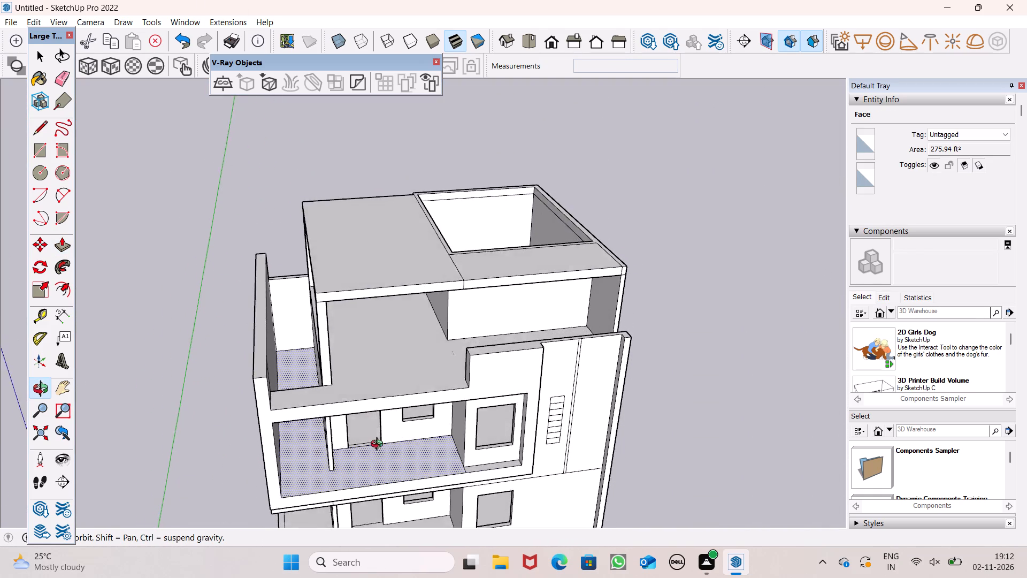
pyautogui.moveTo(379, 445); pyautogui.dragTo(424, 468, button='middle')
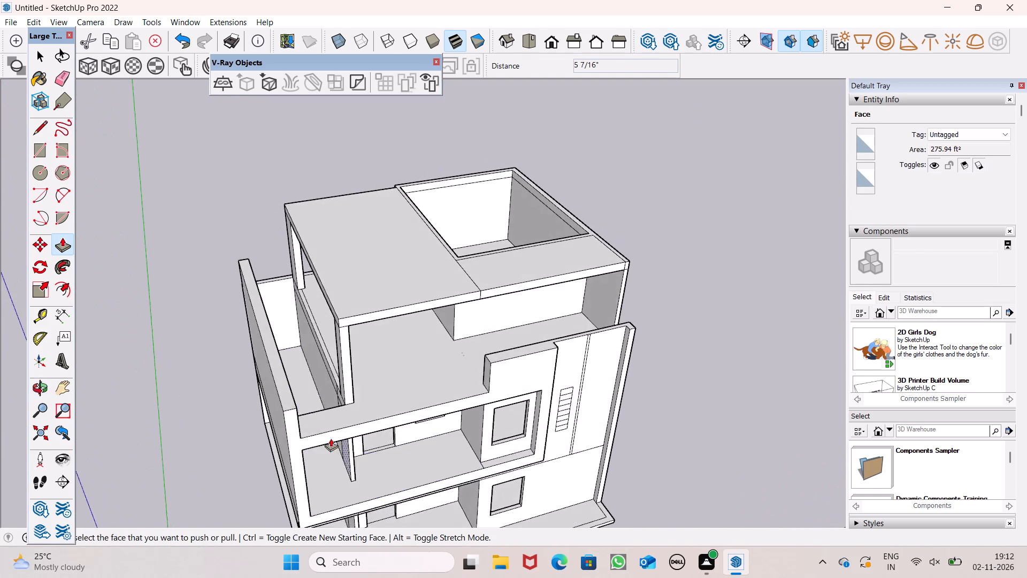
pyautogui.scroll(7, 275, 393)
pyautogui.scroll(4, 389, 407)
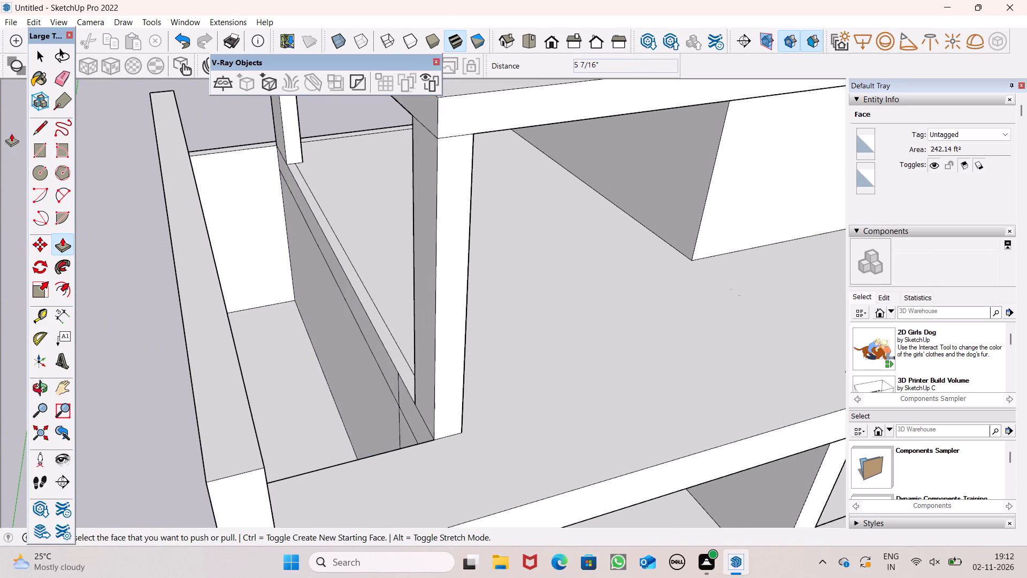
pyautogui.click(36, 120)
pyautogui.moveTo(324, 156); pyautogui.dragTo(258, 151, button='middle')
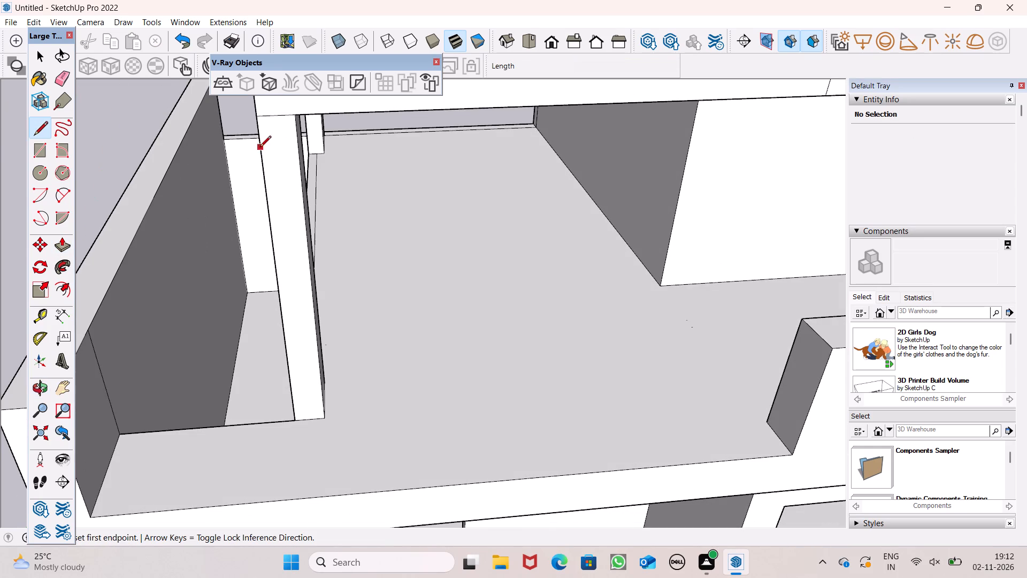
pyautogui.moveTo(125, 437); pyautogui.dragTo(125, 422)
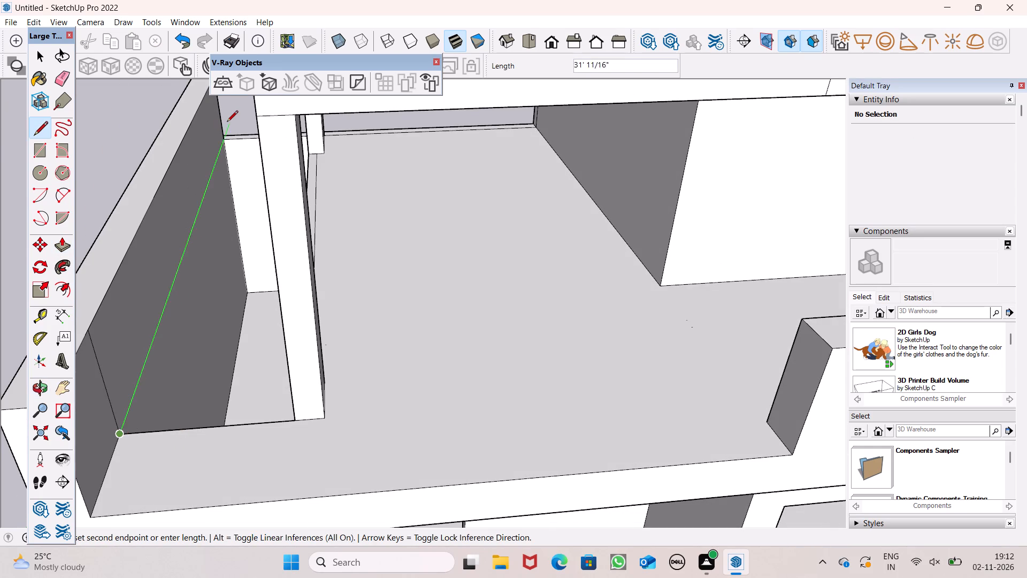
pyautogui.scroll(5, 227, 123)
pyautogui.click(224, 149)
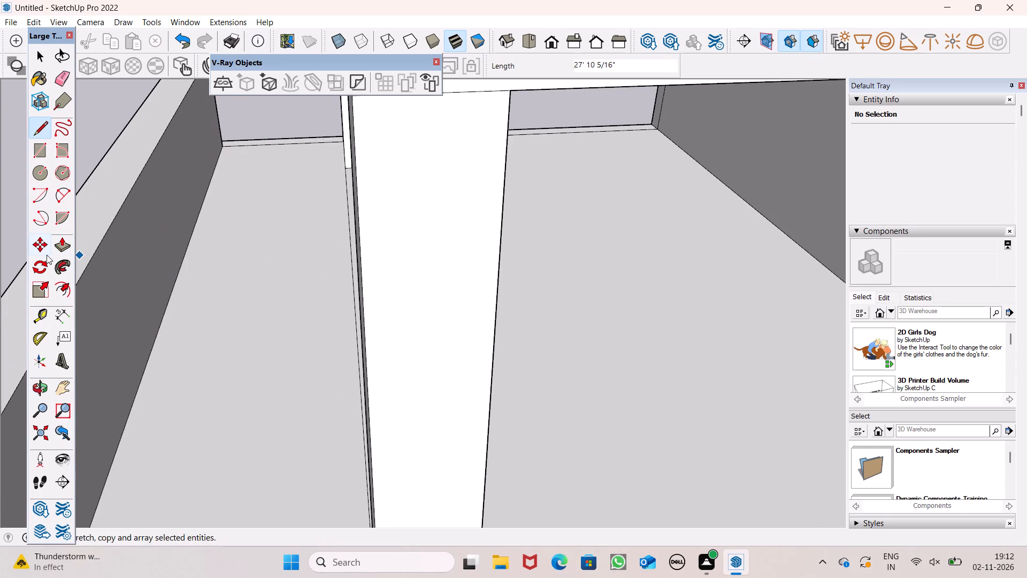
# Extrude the new terrace floor face 6" downward as a slab.
pyautogui.click(60, 244)
pyautogui.scroll(-6, 344, 240)
pyautogui.moveTo(297, 362); pyautogui.dragTo(297, 370)
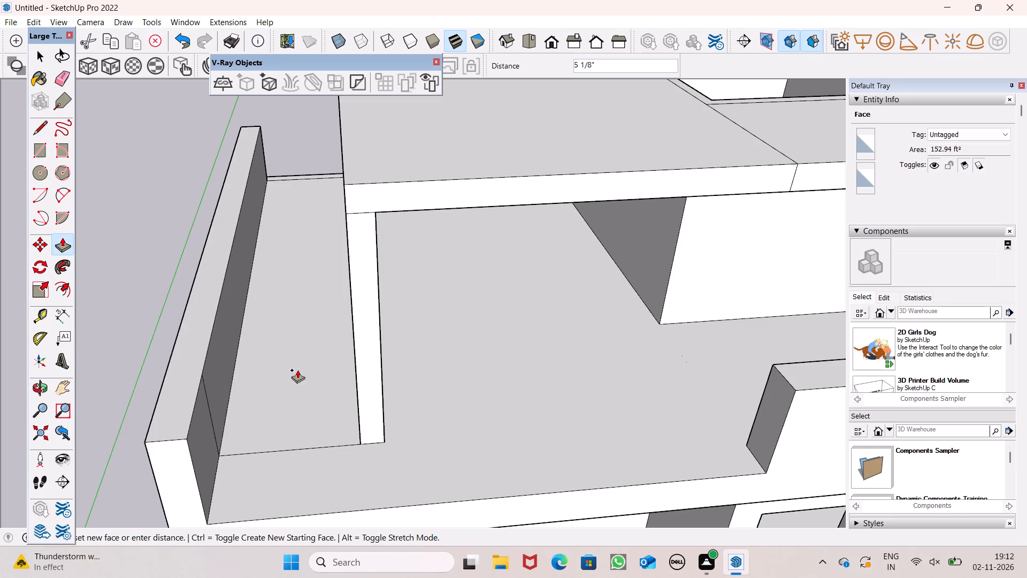
pyautogui.moveTo(297, 370); pyautogui.dragTo(296, 372)
pyautogui.press('6')
pyautogui.hotkey('shift', '"')
pyautogui.press('Return')
pyautogui.press('space')
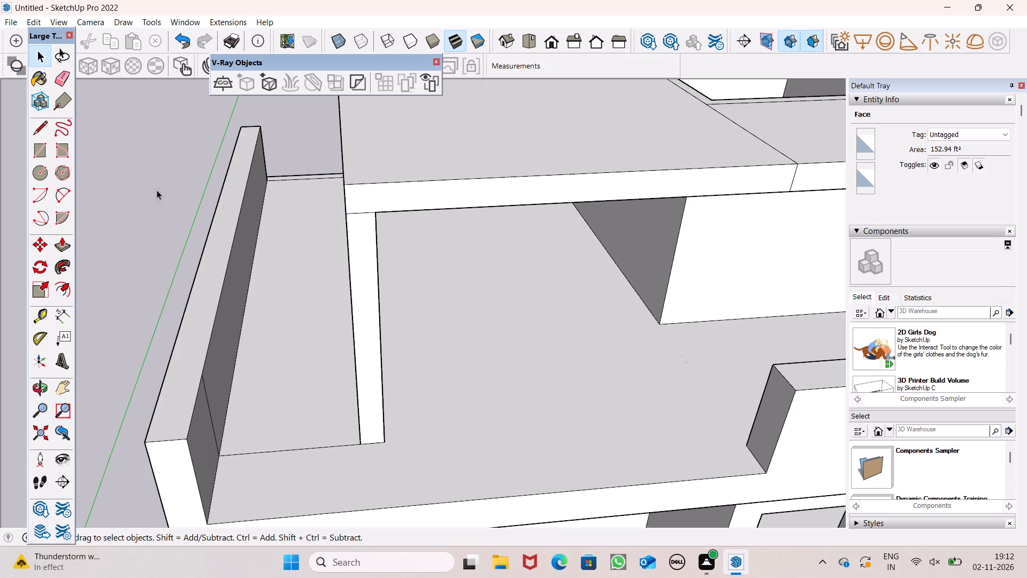
# Erase the leftover seam lines at the front and back of the new floor strip and between the two posts.
pyautogui.click(66, 83)
pyautogui.moveTo(335, 441); pyautogui.dragTo(333, 447)
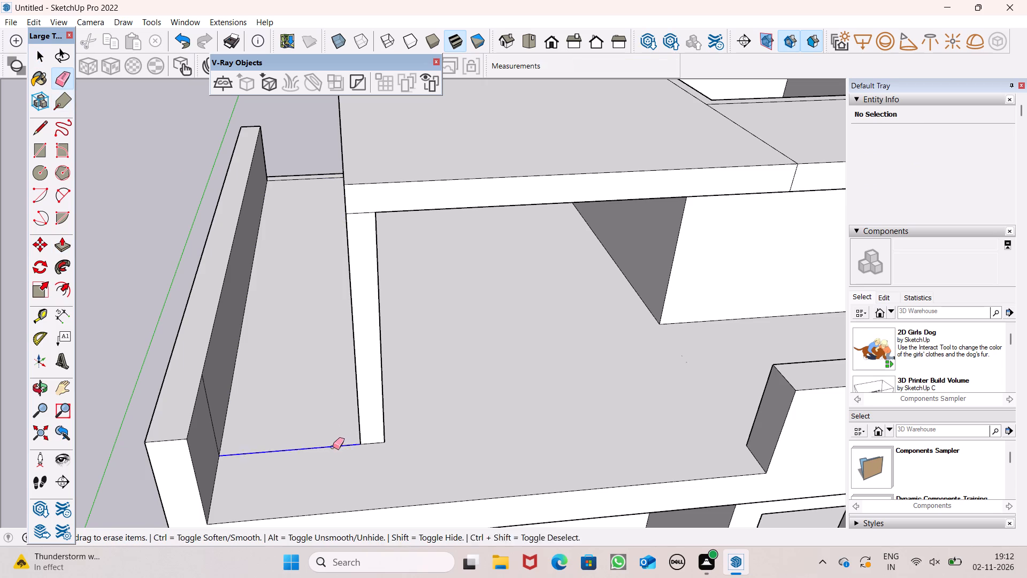
pyautogui.moveTo(333, 447); pyautogui.dragTo(333, 448)
pyautogui.moveTo(288, 242); pyautogui.dragTo(418, 242, button='middle')
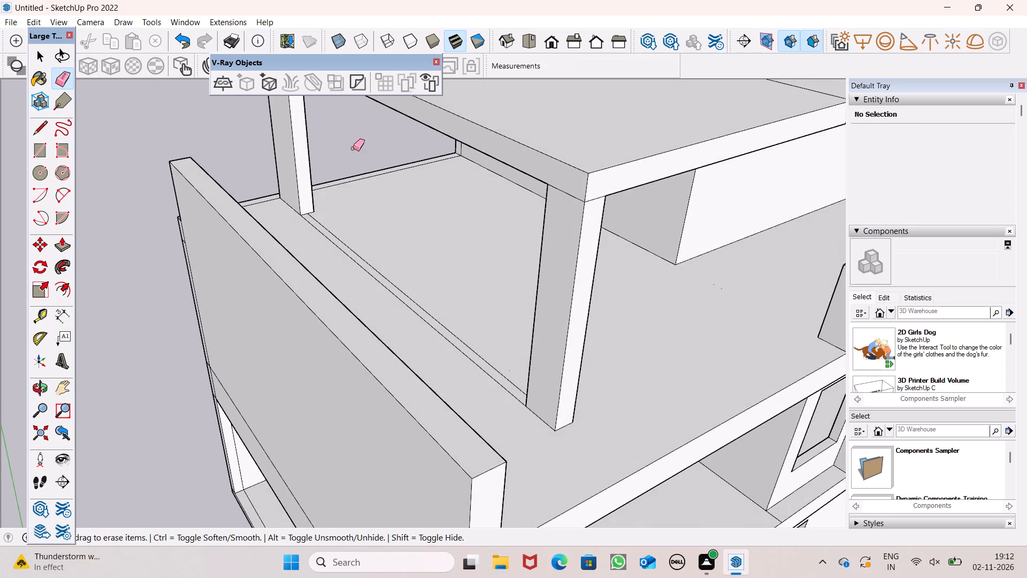
pyautogui.scroll(4, 353, 148)
pyautogui.scroll(5, 225, 227)
pyautogui.moveTo(220, 215); pyautogui.dragTo(220, 222)
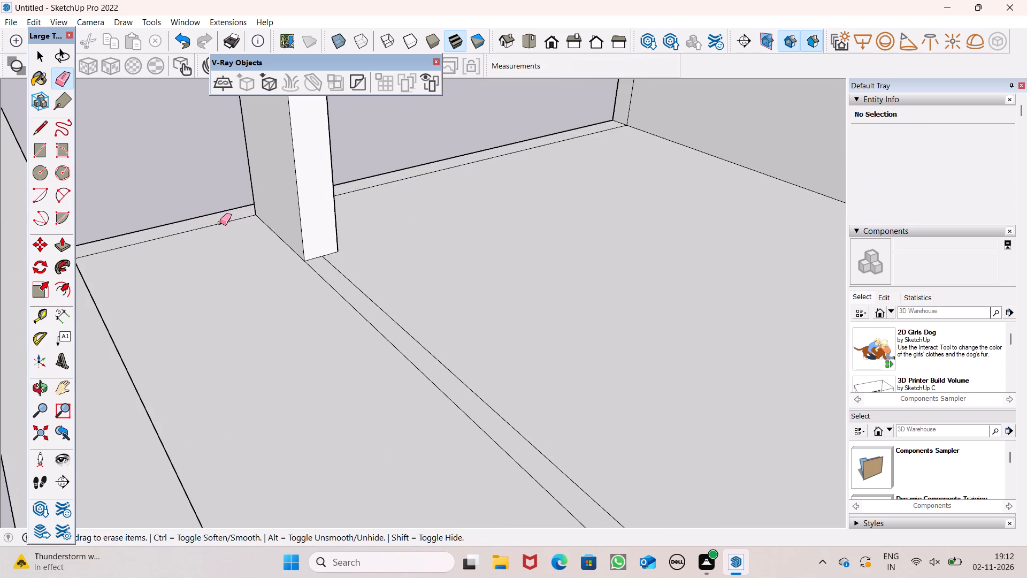
pyautogui.click(220, 223)
pyautogui.scroll(-7, 204, 169)
pyautogui.moveTo(254, 242); pyautogui.dragTo(179, 255, button='middle')
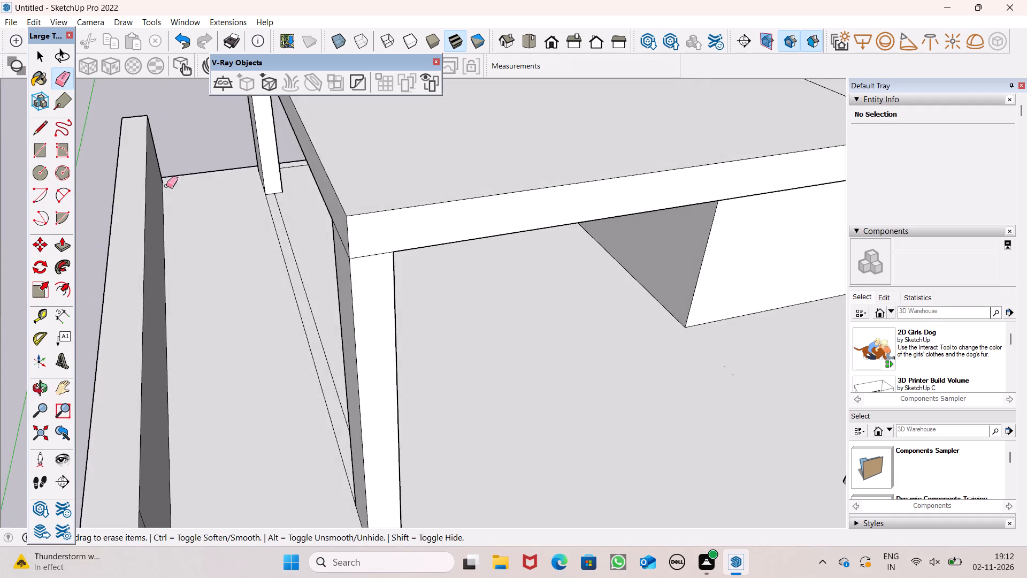
pyautogui.scroll(-5, 166, 180)
pyautogui.moveTo(312, 310); pyautogui.dragTo(213, 271, button='middle')
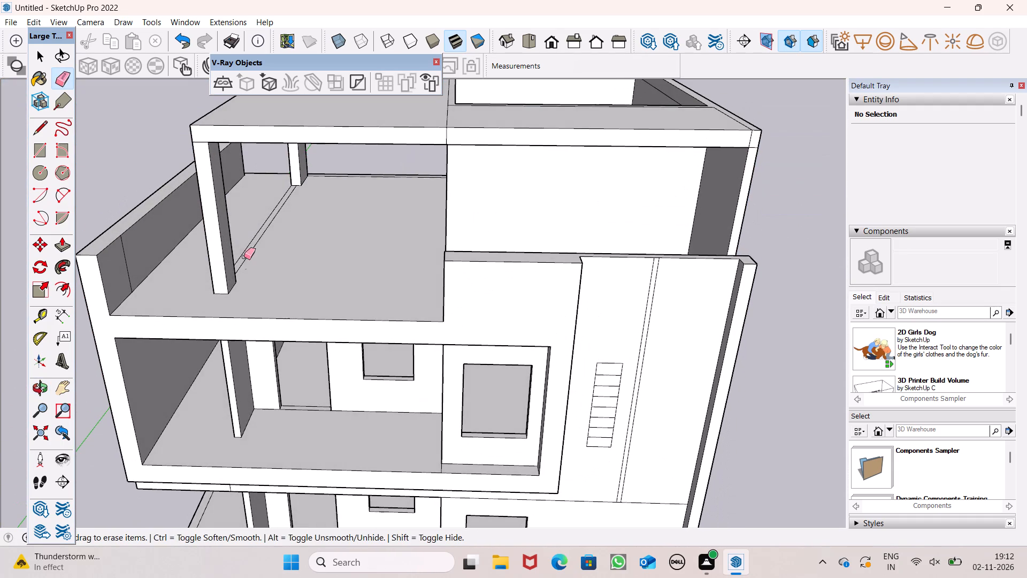
pyautogui.moveTo(257, 237); pyautogui.dragTo(273, 239)
# Examine the front facade, terrace and rooftop canopy from low and high viewpoints.
pyautogui.scroll(-4, 279, 250)
pyautogui.scroll(2, 272, 265)
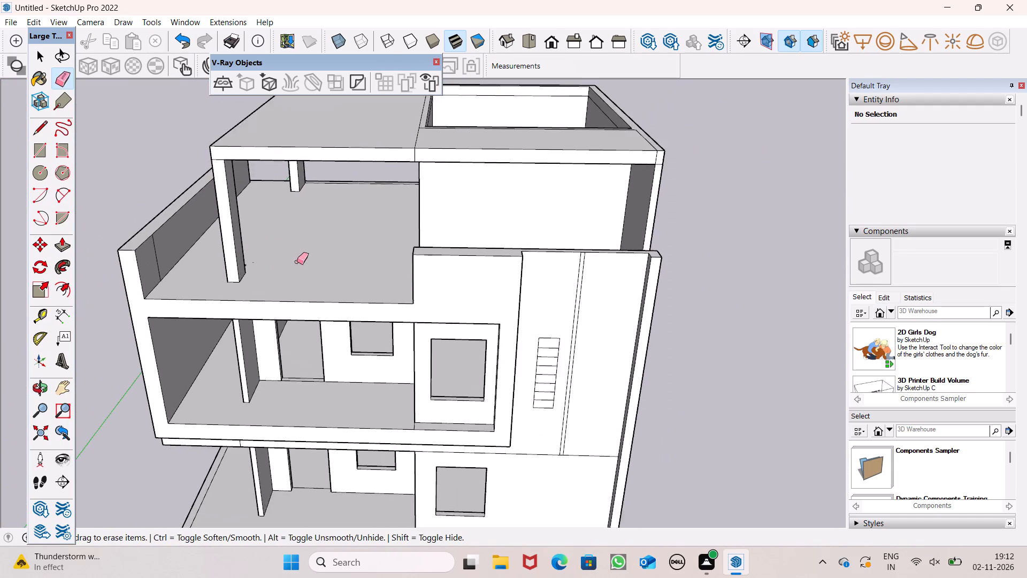
pyautogui.scroll(-3, 298, 262)
pyautogui.moveTo(325, 302); pyautogui.dragTo(476, 115, button='middle')
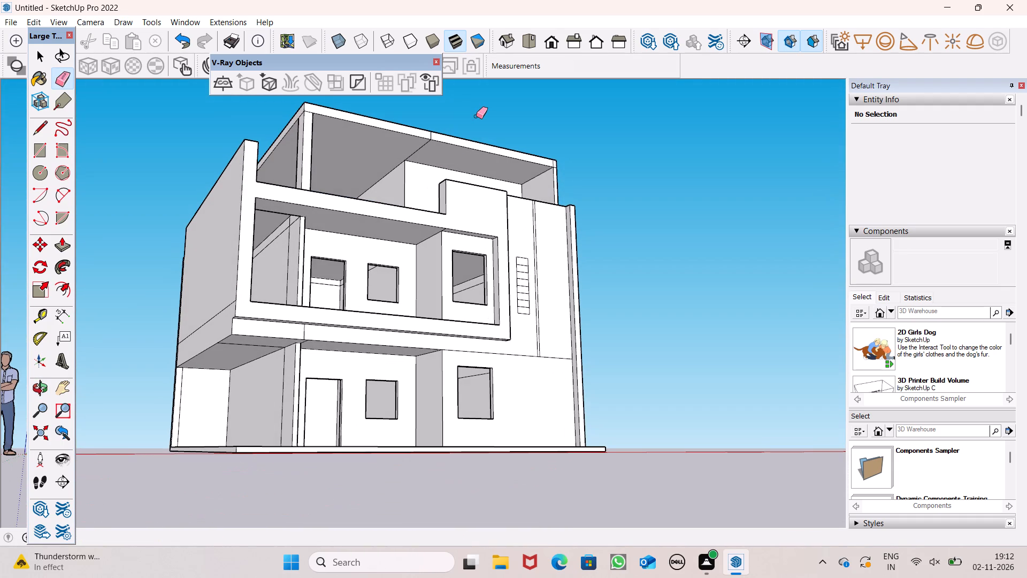
pyautogui.scroll(-1, 476, 124)
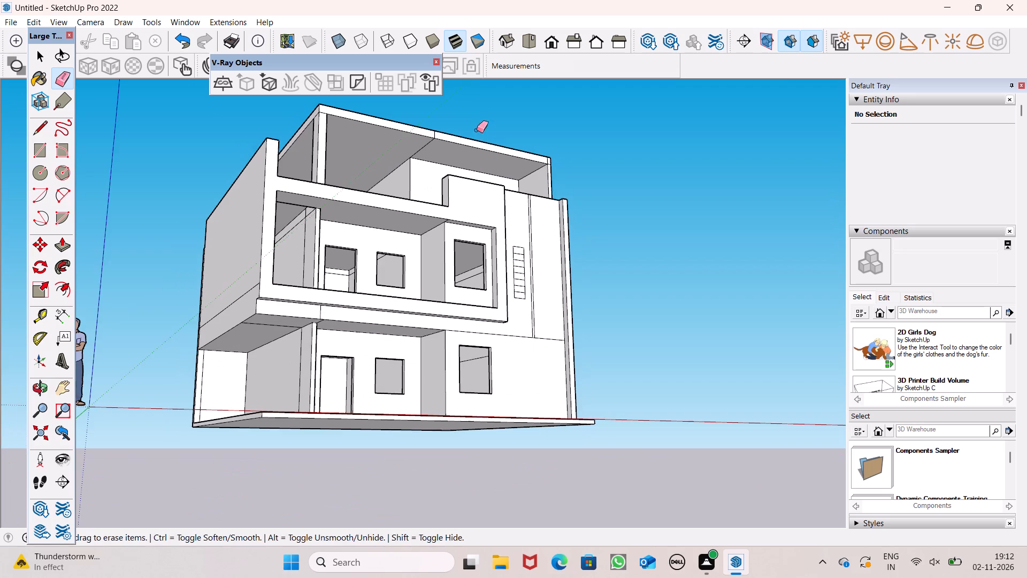
pyautogui.moveTo(493, 170); pyautogui.dragTo(371, 424, button='middle')
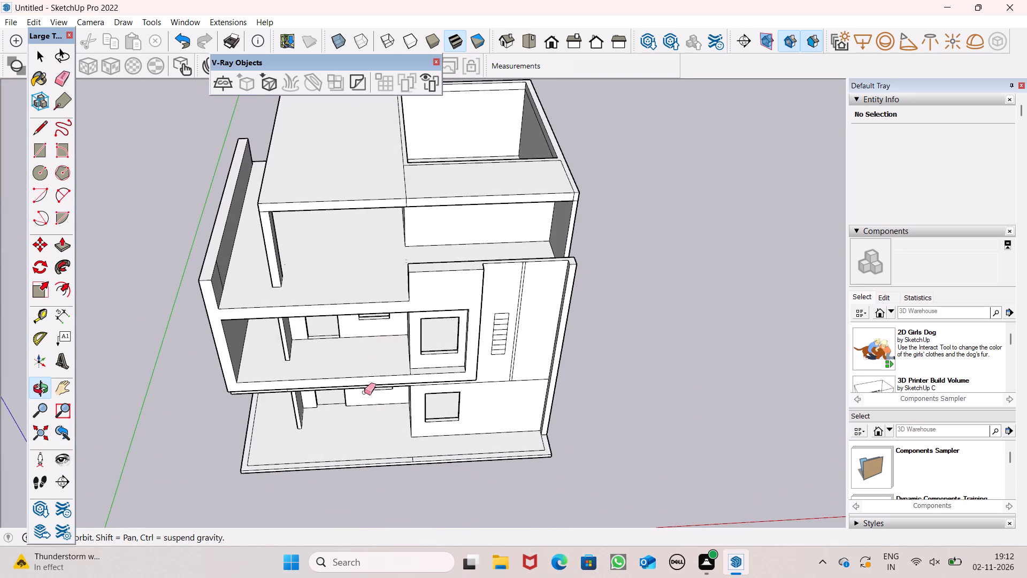
pyautogui.scroll(-6, 349, 379)
pyautogui.scroll(7, 426, 234)
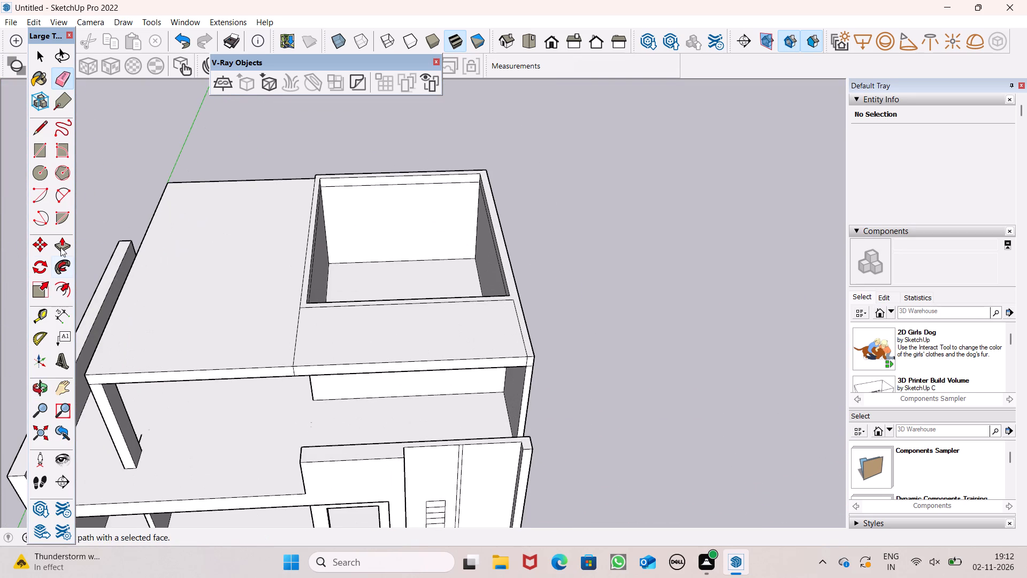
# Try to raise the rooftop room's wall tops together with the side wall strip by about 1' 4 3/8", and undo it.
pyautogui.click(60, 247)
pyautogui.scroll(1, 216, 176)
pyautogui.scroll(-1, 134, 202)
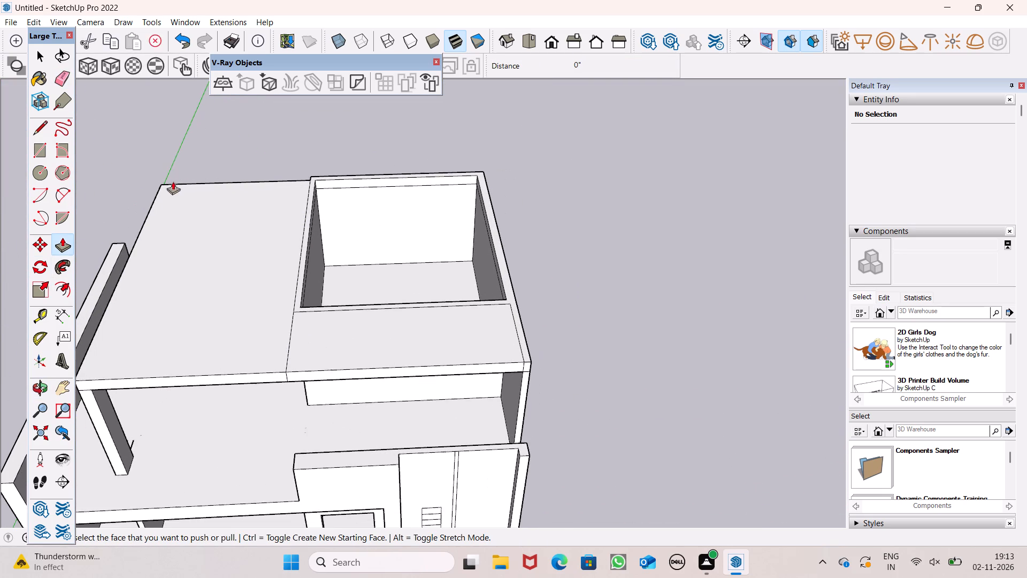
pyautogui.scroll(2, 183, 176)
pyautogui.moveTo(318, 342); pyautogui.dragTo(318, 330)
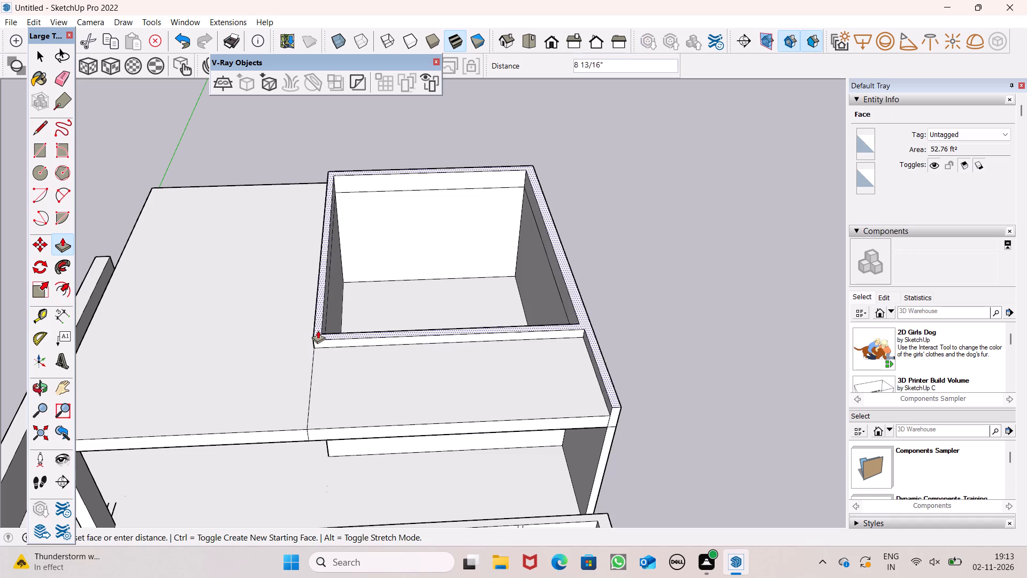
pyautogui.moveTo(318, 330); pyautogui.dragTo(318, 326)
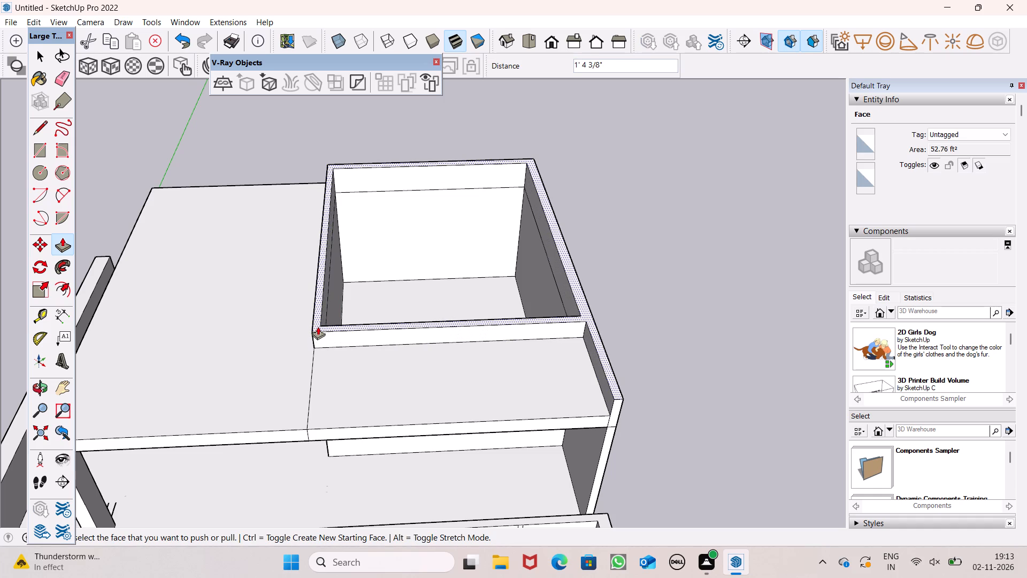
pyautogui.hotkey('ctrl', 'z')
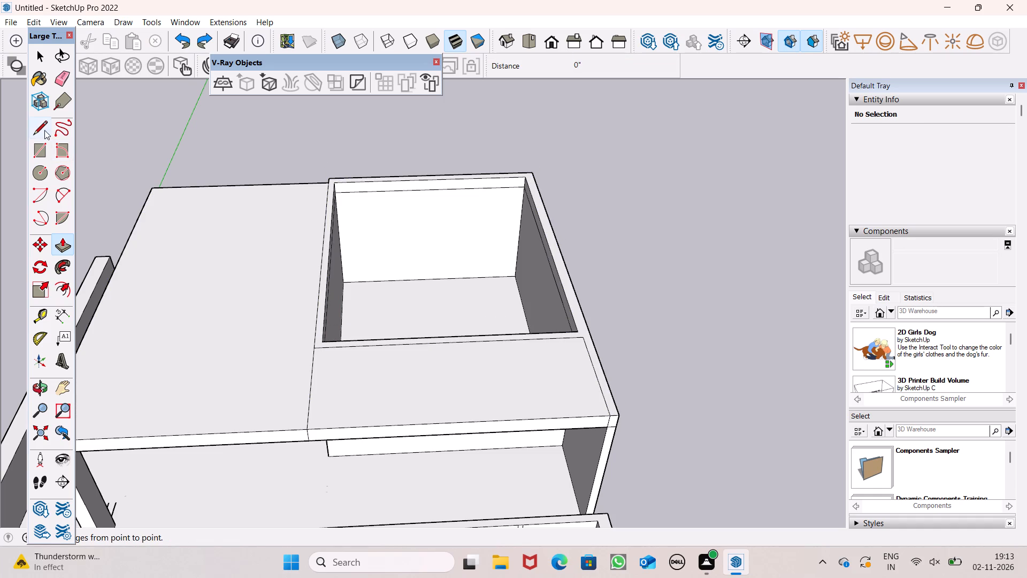
# Draw a short line across the side wall top at the rooftop room's front corner to separate the room's wall ring.
pyautogui.click(43, 130)
pyautogui.scroll(3, 533, 346)
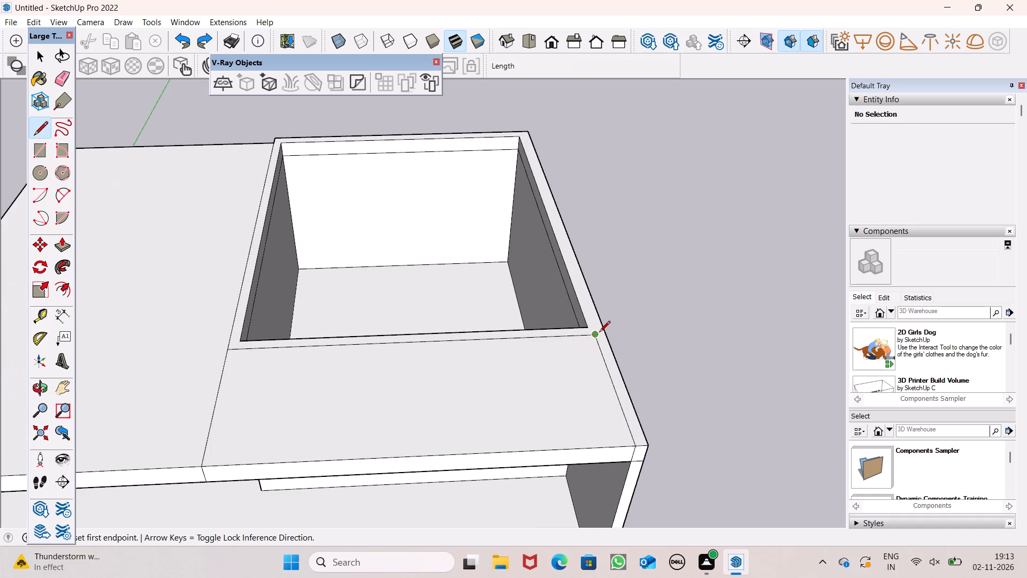
pyautogui.scroll(-4, 520, 295)
pyautogui.moveTo(558, 356); pyautogui.dragTo(553, 265, button='middle')
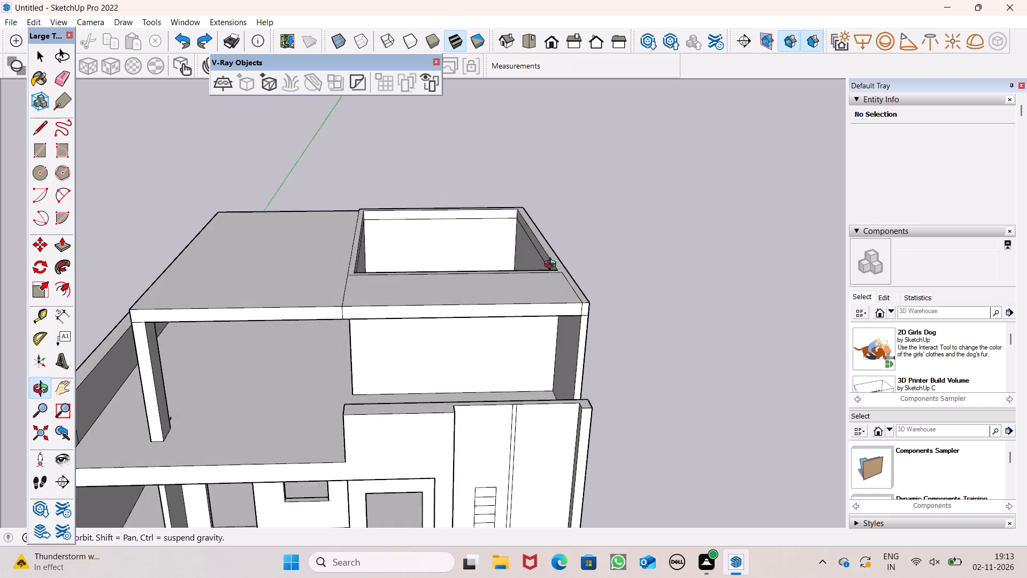
pyautogui.moveTo(553, 265); pyautogui.dragTo(555, 392, button='middle')
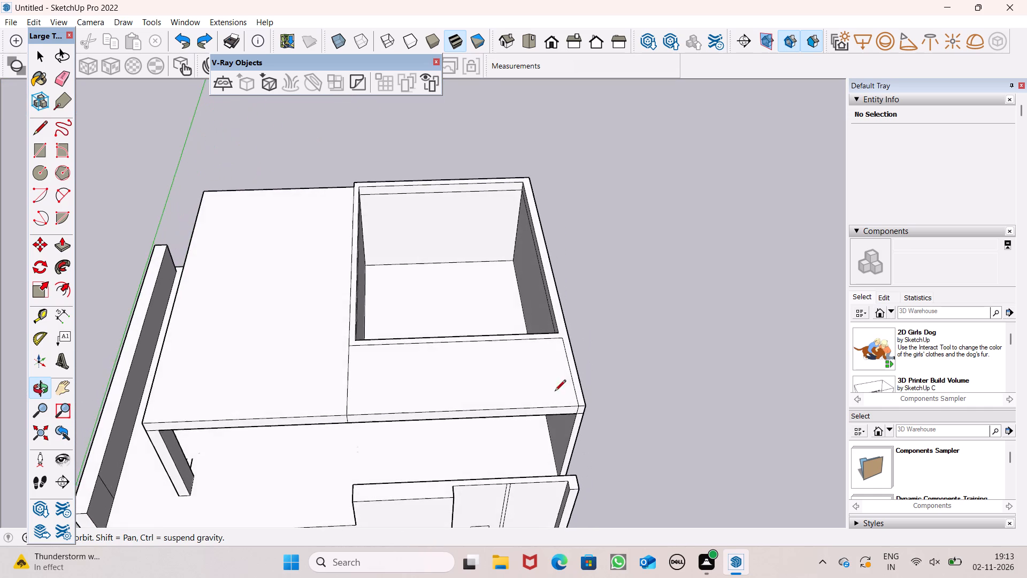
pyautogui.scroll(6, 579, 394)
pyautogui.moveTo(546, 301); pyautogui.dragTo(553, 303)
pyautogui.scroll(5, 570, 307)
pyautogui.click(554, 295)
pyautogui.scroll(-5, 577, 368)
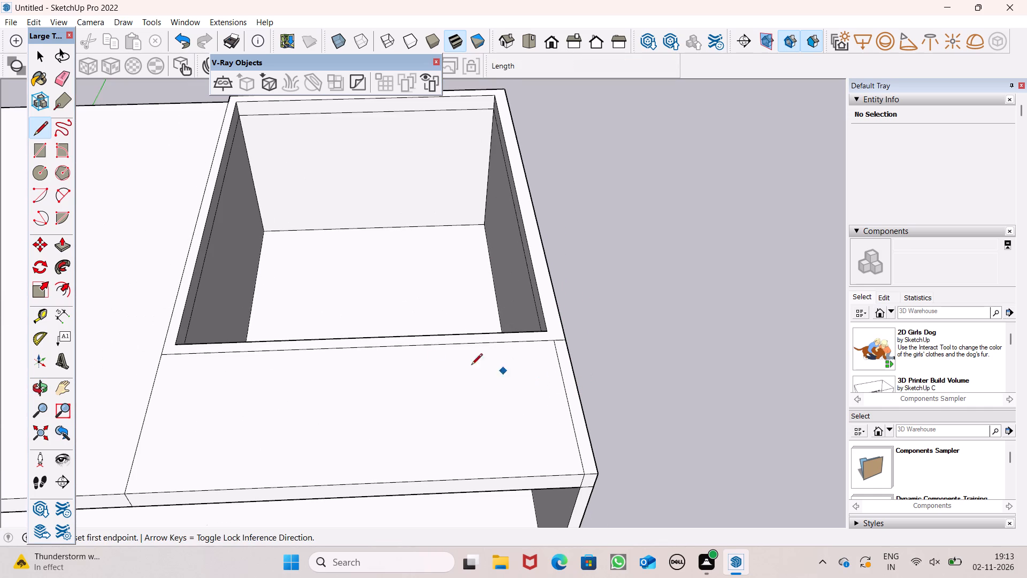
# Extrude the rooftop room's separated wall-top ring upward by 5'.
pyautogui.click(56, 241)
pyautogui.scroll(-6, 588, 303)
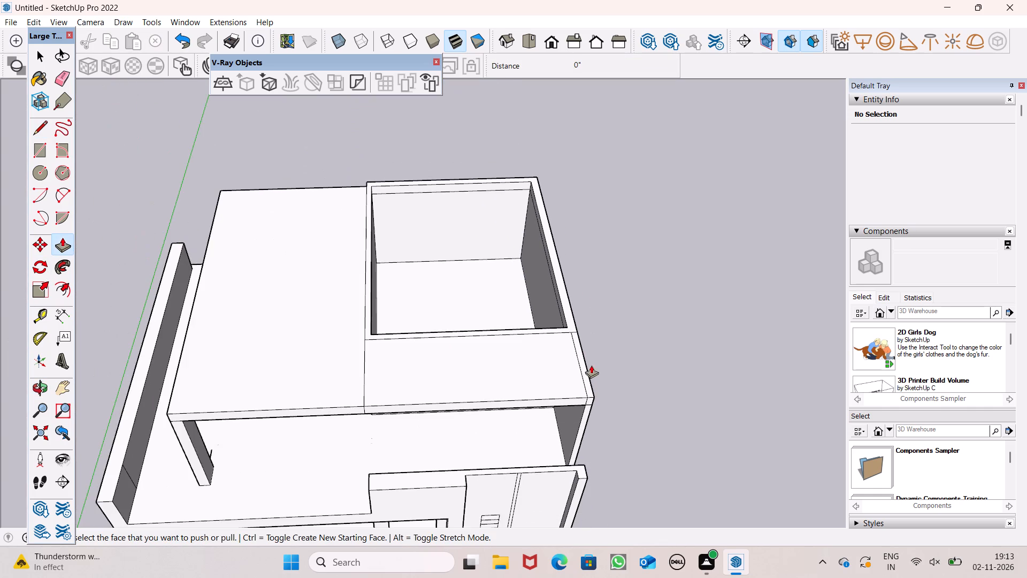
pyautogui.scroll(5, 619, 307)
pyautogui.scroll(-5, 620, 308)
pyautogui.scroll(4, 565, 296)
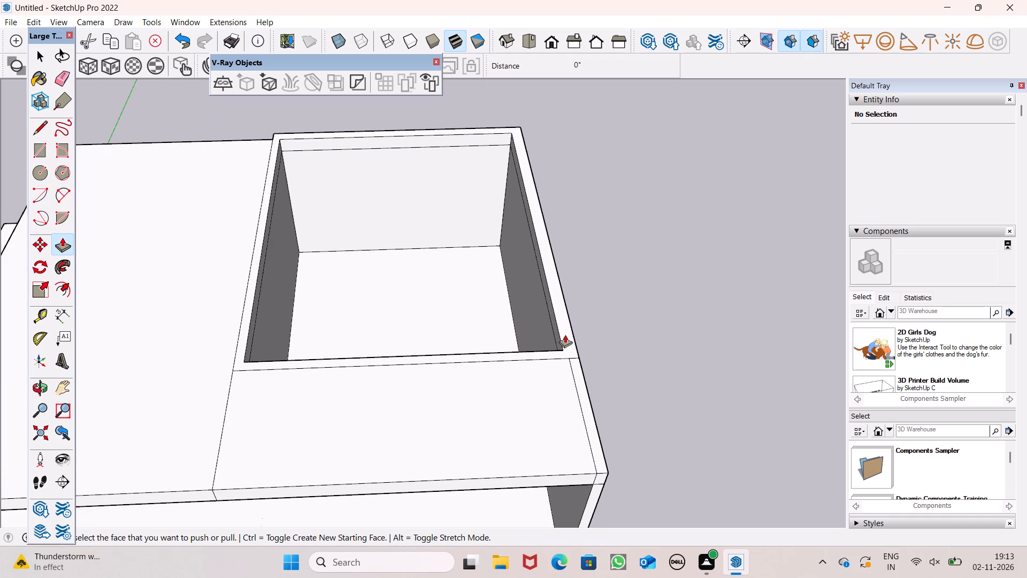
pyautogui.moveTo(565, 334); pyautogui.dragTo(561, 274)
pyautogui.write("5'")
pyautogui.press('Return')
pyautogui.scroll(-4, 561, 274)
pyautogui.moveTo(538, 360); pyautogui.dragTo(532, 182, button='middle')
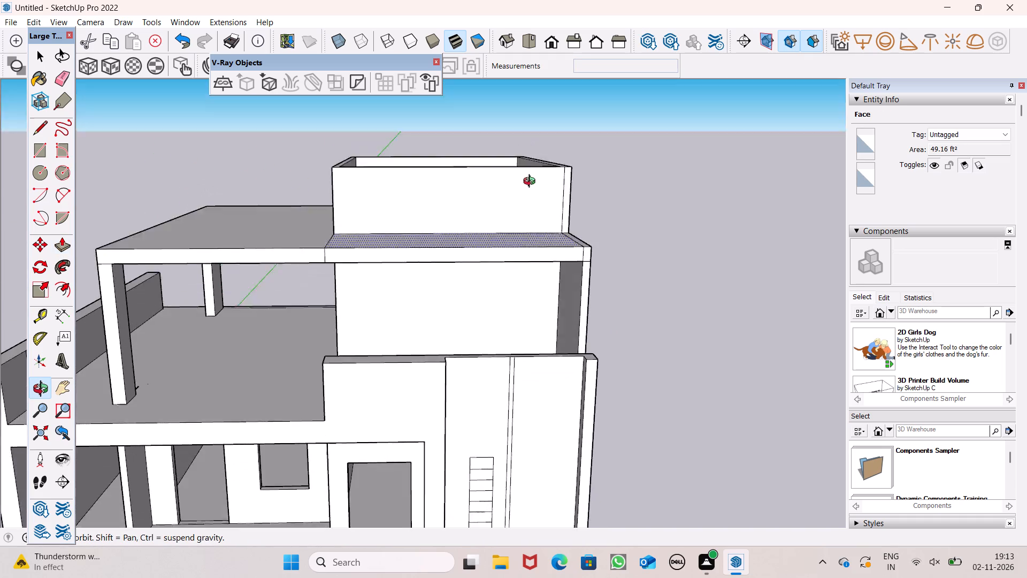
pyautogui.moveTo(532, 182); pyautogui.dragTo(532, 177, button='middle')
pyautogui.scroll(1, 532, 177)
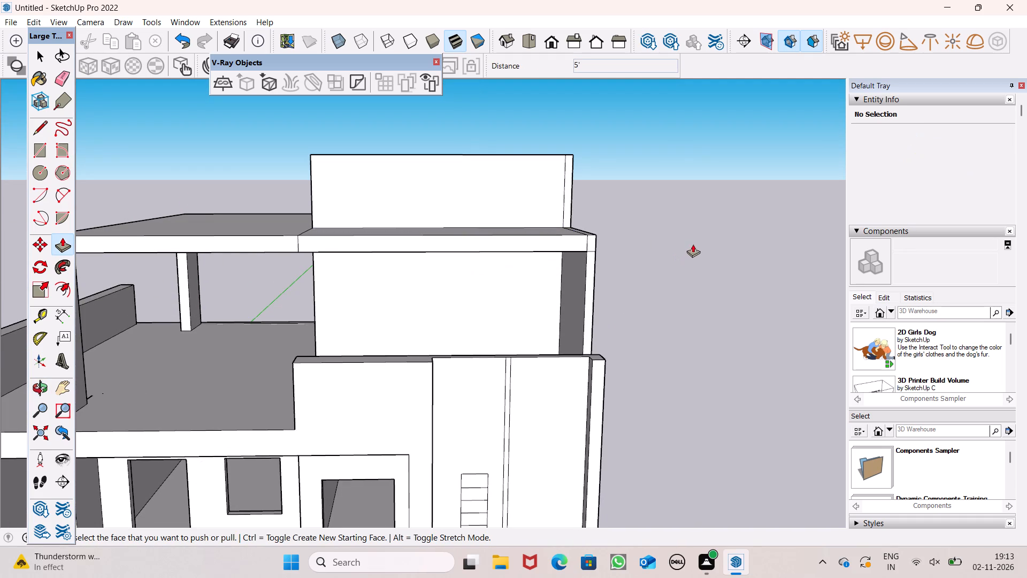
pyautogui.press('space')
# Push new starting faces down from the rooftop room's wall top to mark two horizontal lines, the lower about 9 7/16" below the top.
pyautogui.moveTo(693, 227); pyautogui.dragTo(701, 293, button='middle')
pyautogui.click(55, 248)
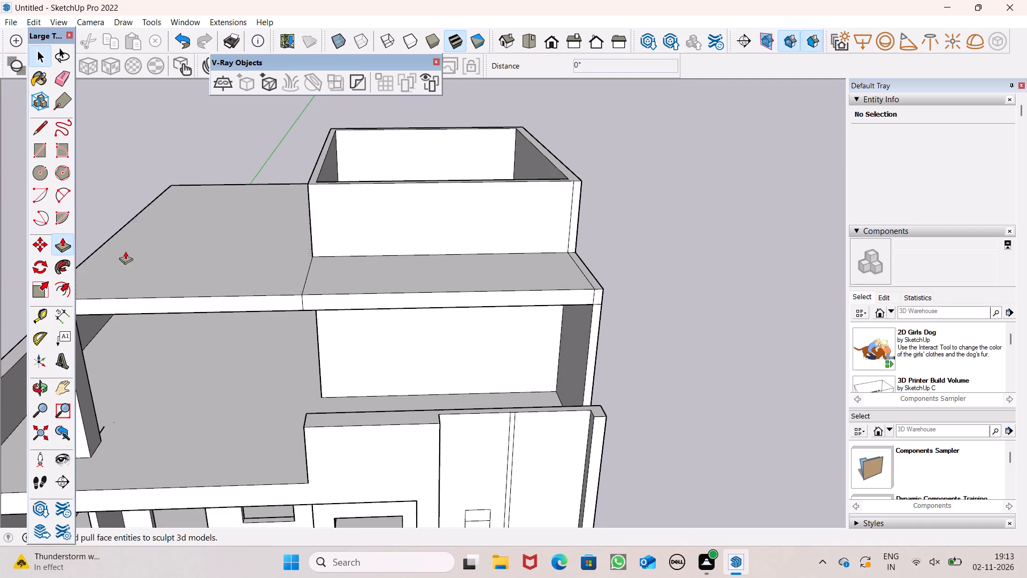
pyautogui.scroll(-2, 407, 341)
pyautogui.scroll(8, 383, 220)
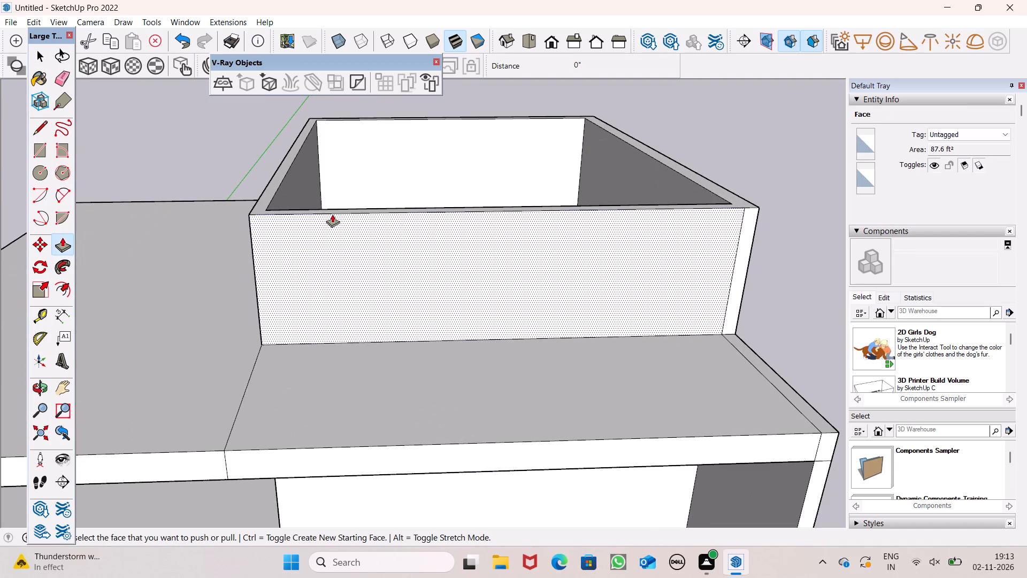
pyautogui.scroll(-1, 459, 248)
pyautogui.moveTo(458, 261); pyautogui.dragTo(484, 256, button='middle')
pyautogui.scroll(1, 276, 188)
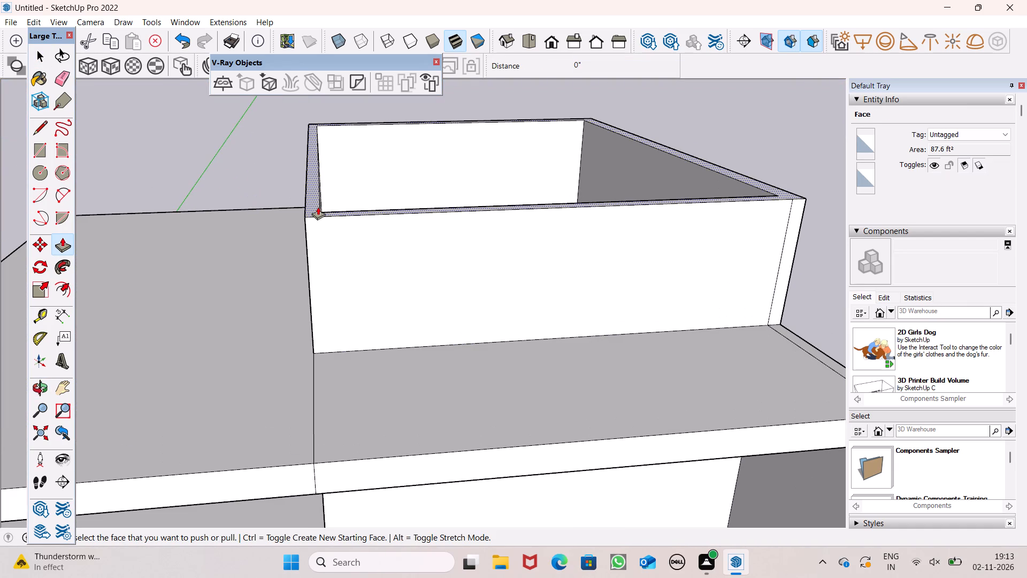
pyautogui.moveTo(315, 208); pyautogui.dragTo(316, 218)
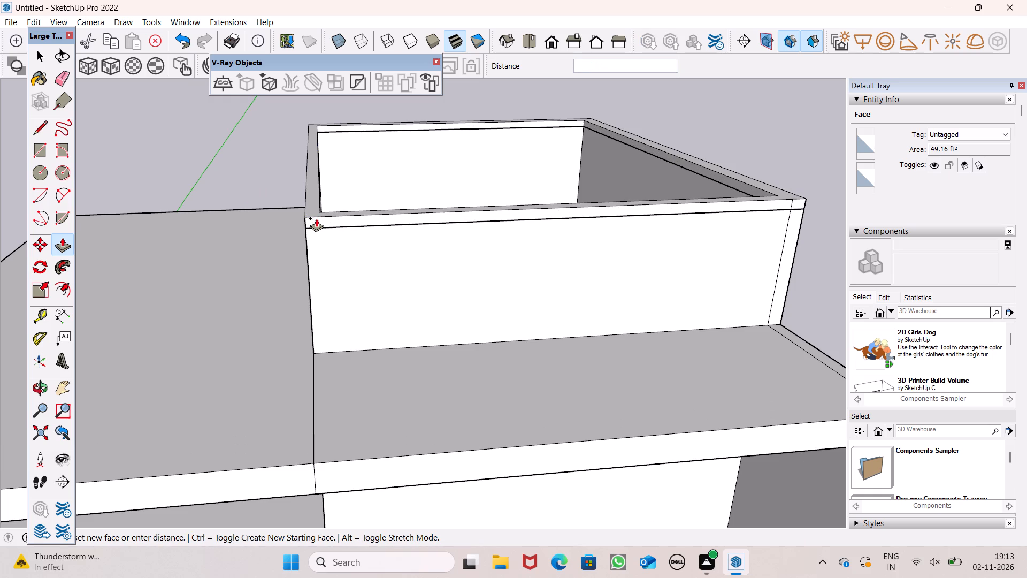
pyautogui.moveTo(316, 218); pyautogui.dragTo(318, 216)
pyautogui.moveTo(318, 208); pyautogui.dragTo(318, 211)
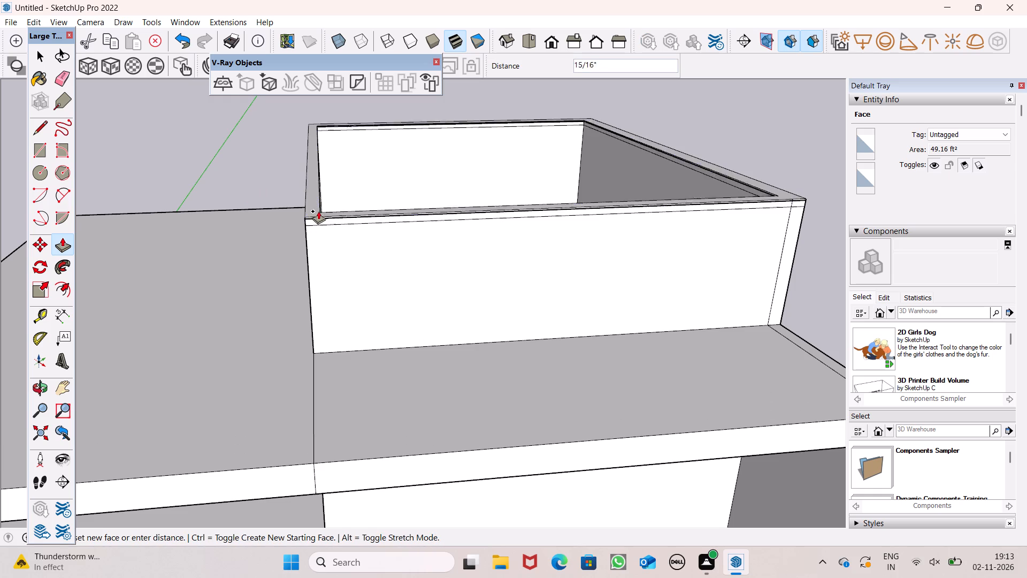
pyautogui.moveTo(318, 211); pyautogui.dragTo(318, 230)
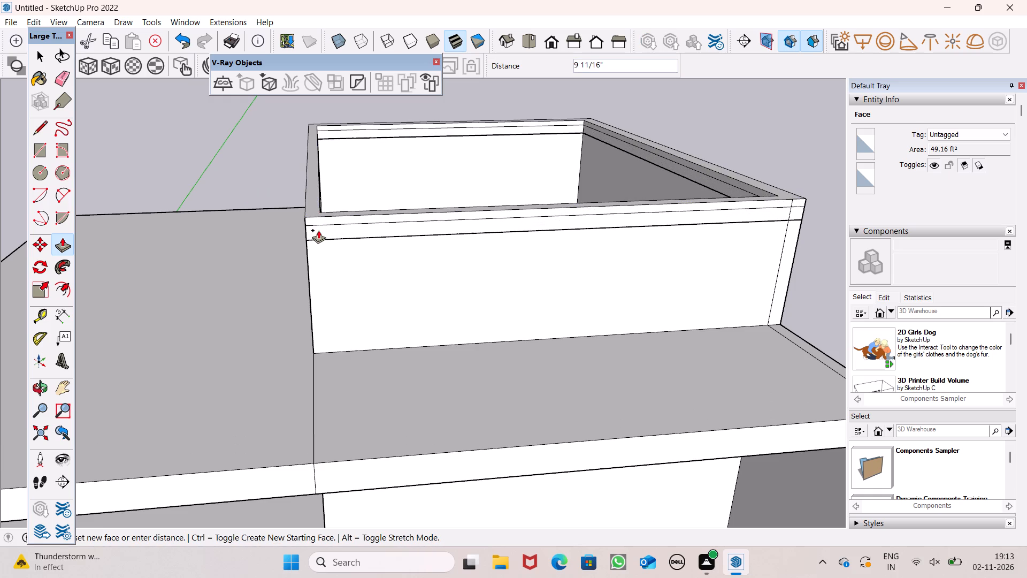
pyautogui.moveTo(318, 230); pyautogui.dragTo(318, 230)
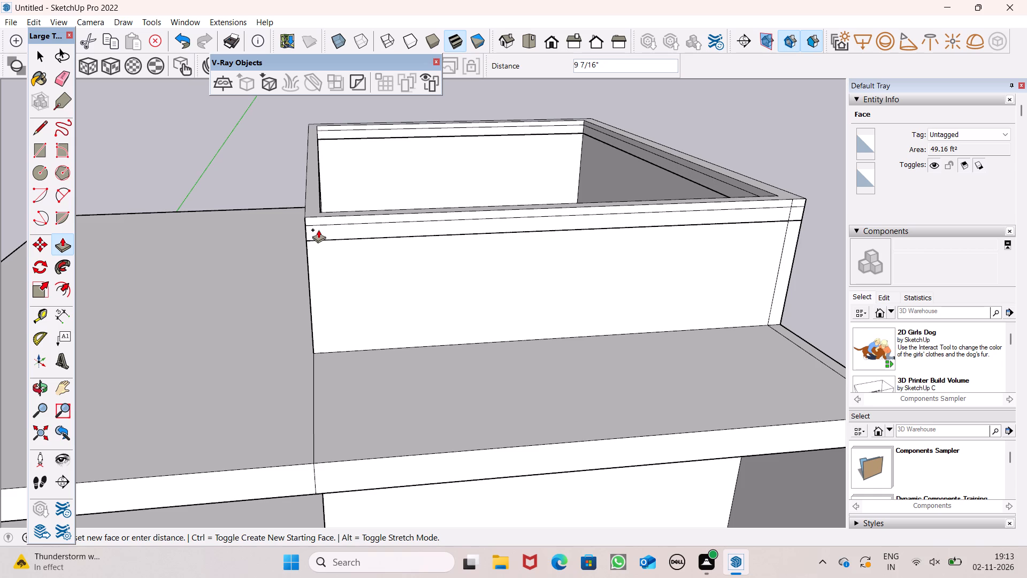
pyautogui.moveTo(318, 230); pyautogui.dragTo(318, 230)
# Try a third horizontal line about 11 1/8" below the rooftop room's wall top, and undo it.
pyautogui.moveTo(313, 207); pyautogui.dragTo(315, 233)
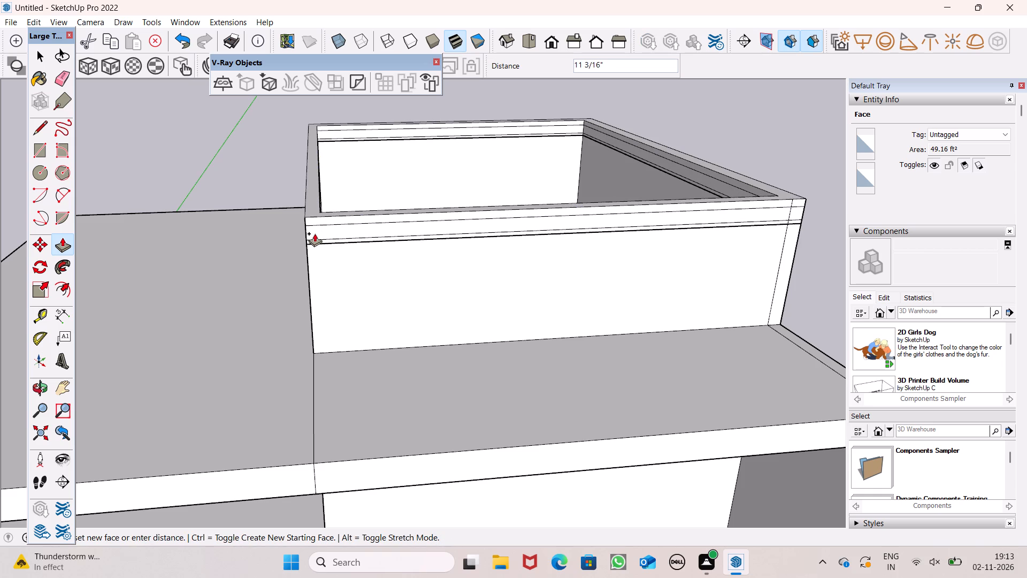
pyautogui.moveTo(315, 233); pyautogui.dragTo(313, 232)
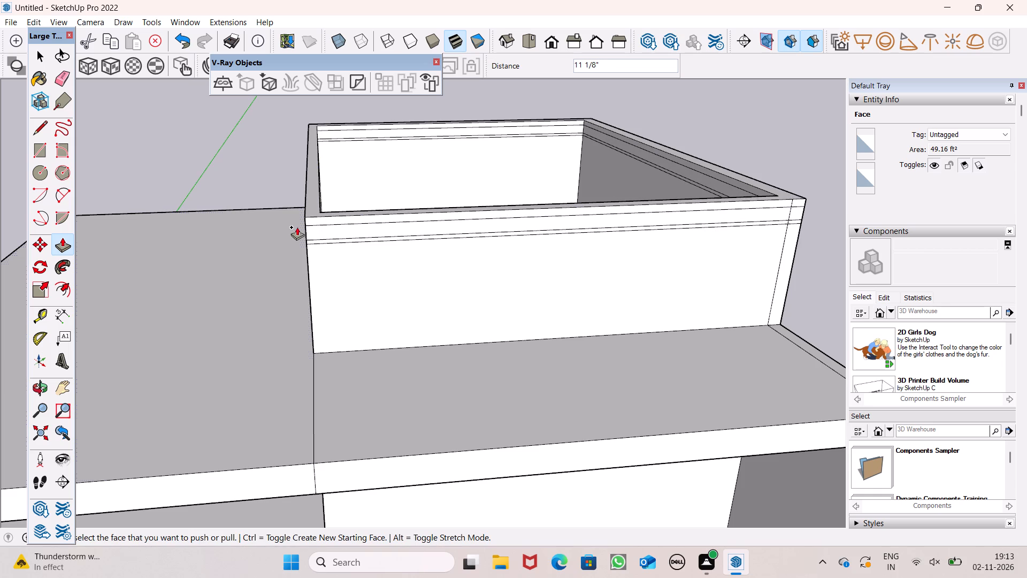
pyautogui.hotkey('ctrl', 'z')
# Mark a third horizontal line around the rooftop room's walls about 1' 1 1/8" below the top with Push/Pull.
pyautogui.moveTo(310, 213); pyautogui.dragTo(310, 242)
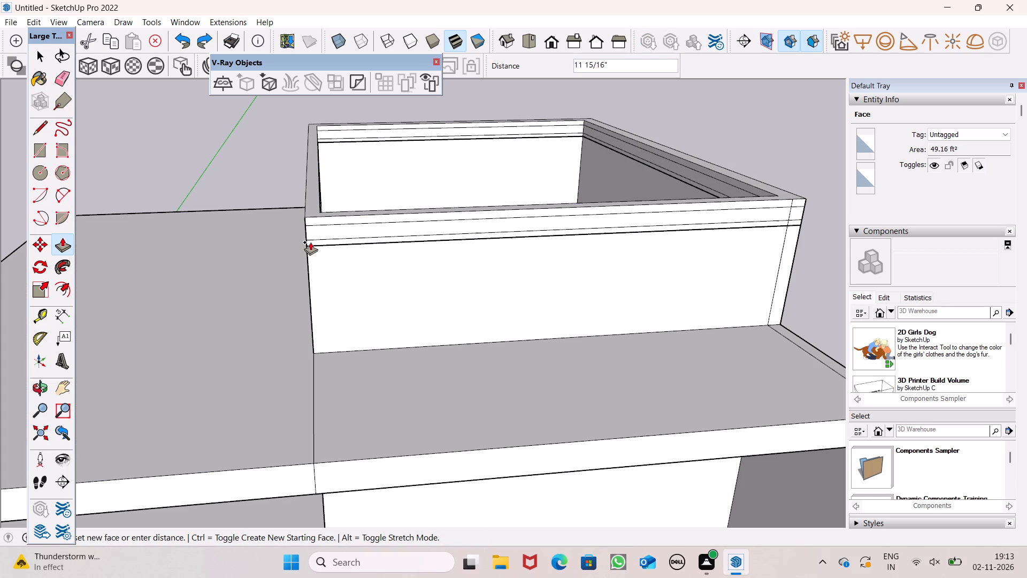
pyautogui.moveTo(310, 242); pyautogui.dragTo(310, 244)
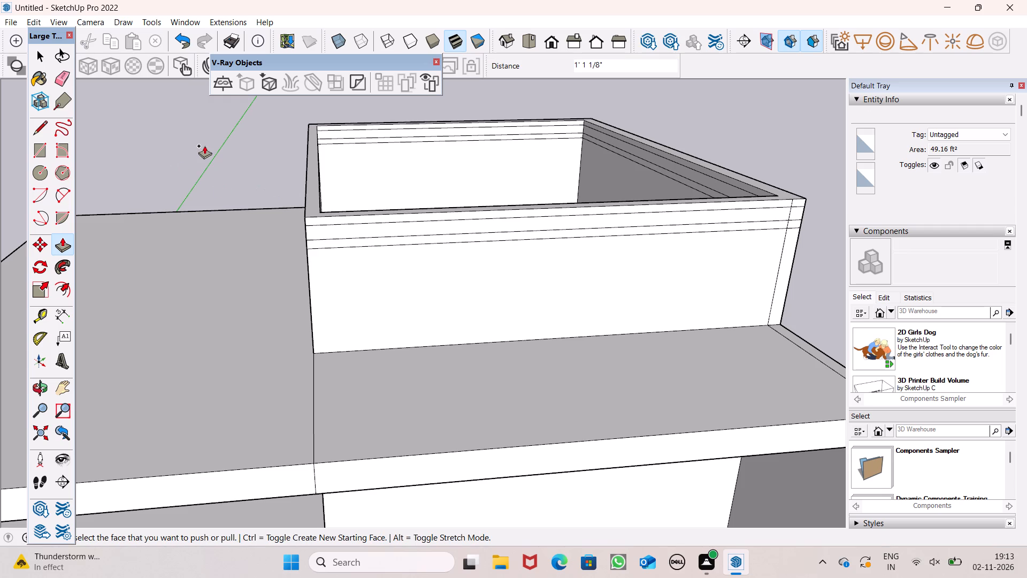
pyautogui.scroll(-3, 177, 148)
pyautogui.press('space')
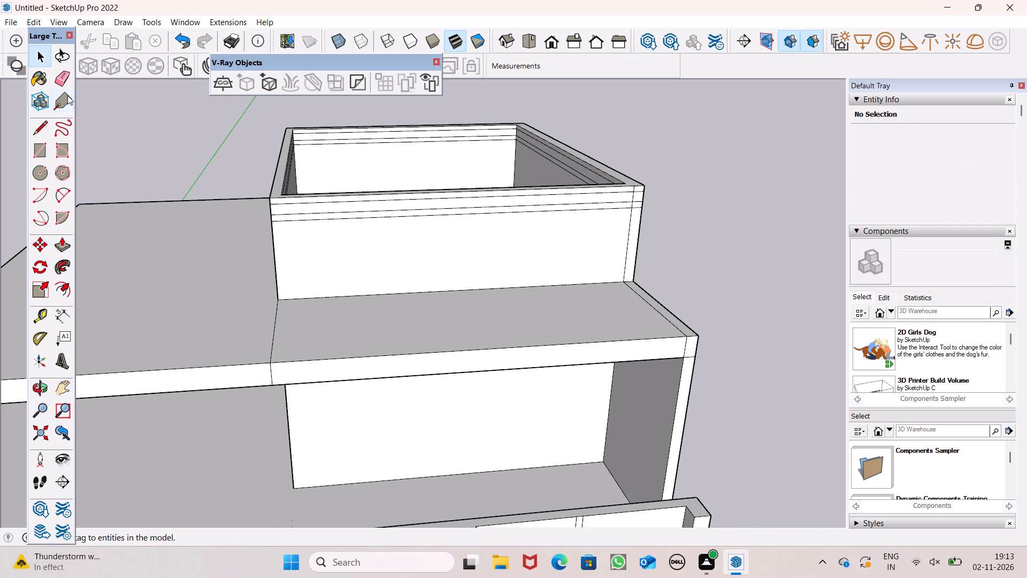
# Erase the vertical seam segments crossing the three top bands at the outer end of the rooftop room's front wall.
pyautogui.click(63, 86)
pyautogui.scroll(6, 647, 193)
pyautogui.moveTo(635, 227); pyautogui.dragTo(603, 227, button='middle')
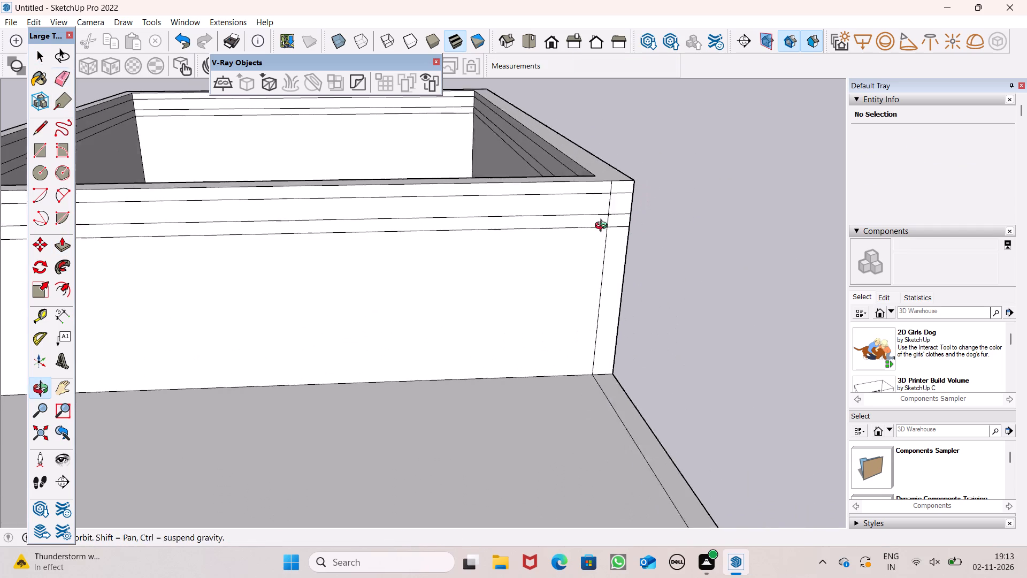
pyautogui.moveTo(603, 227); pyautogui.dragTo(577, 223, button='middle')
pyautogui.scroll(6, 597, 197)
pyautogui.moveTo(572, 185); pyautogui.dragTo(586, 185)
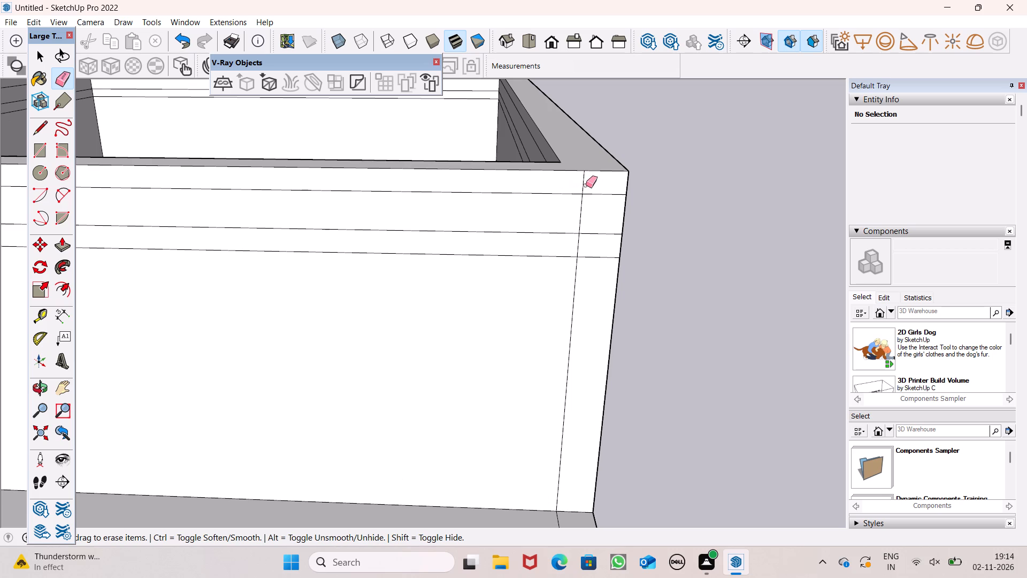
pyautogui.moveTo(586, 185); pyautogui.dragTo(586, 185)
pyautogui.moveTo(587, 217); pyautogui.dragTo(576, 224)
pyautogui.moveTo(584, 248); pyautogui.dragTo(574, 250)
pyautogui.scroll(-5, 711, 231)
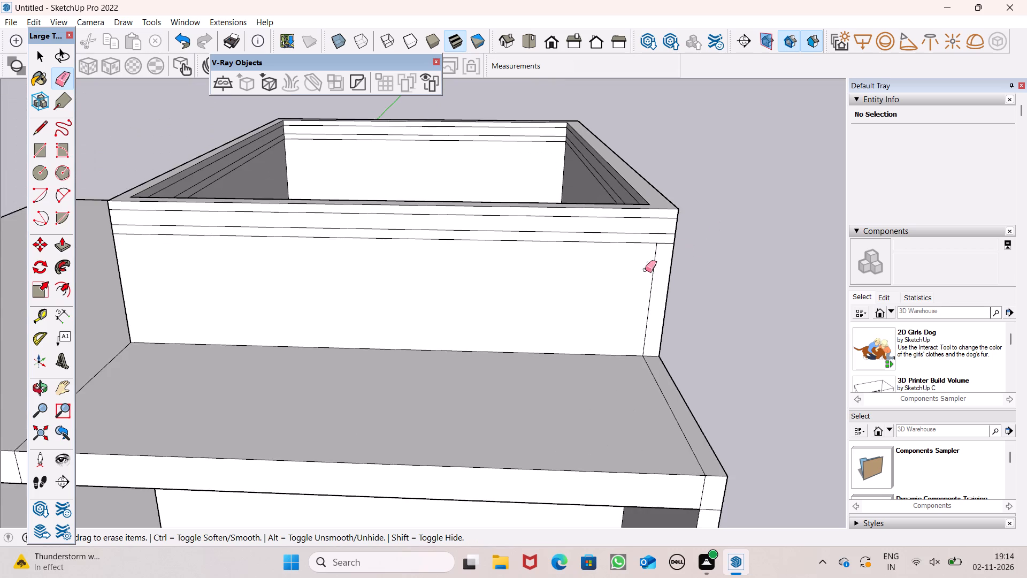
# Erase the vertical seam segments crossing the three top bands at the rear end of the rooftop room's canopy-side wall.
pyautogui.scroll(-1, 634, 275)
pyautogui.moveTo(387, 300); pyautogui.dragTo(586, 307, button='middle')
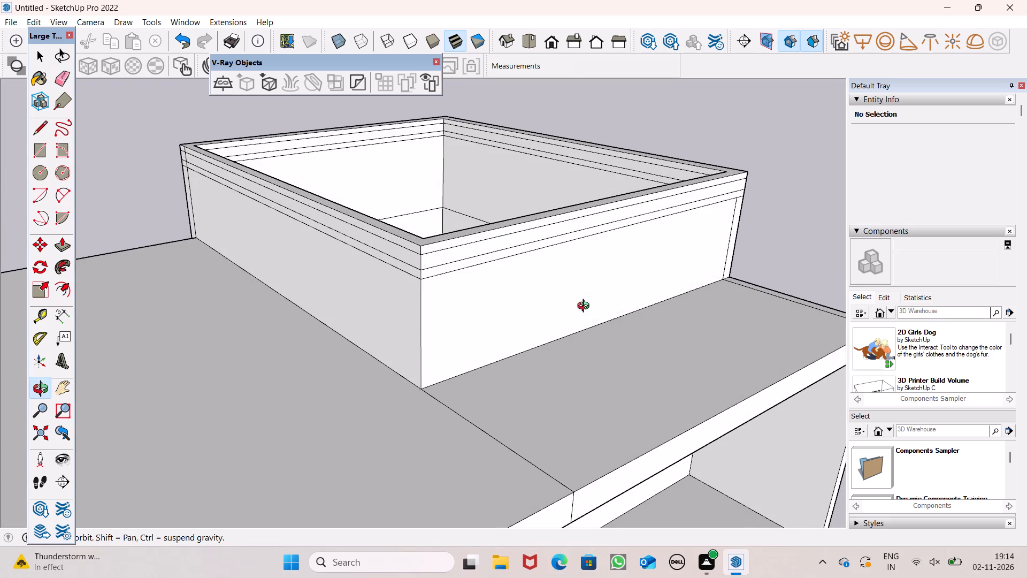
pyautogui.moveTo(586, 307); pyautogui.dragTo(784, 273, button='middle')
pyautogui.scroll(-3, 763, 258)
pyautogui.scroll(1, 356, 218)
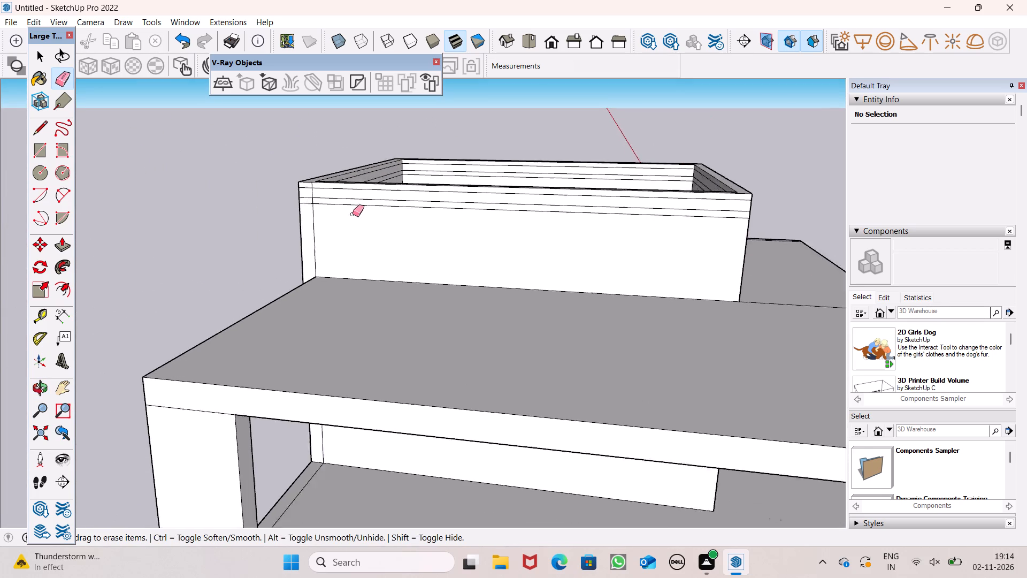
pyautogui.scroll(10, 352, 214)
pyautogui.scroll(-1, 355, 202)
pyautogui.scroll(1, 355, 202)
pyautogui.moveTo(347, 209); pyautogui.dragTo(342, 210)
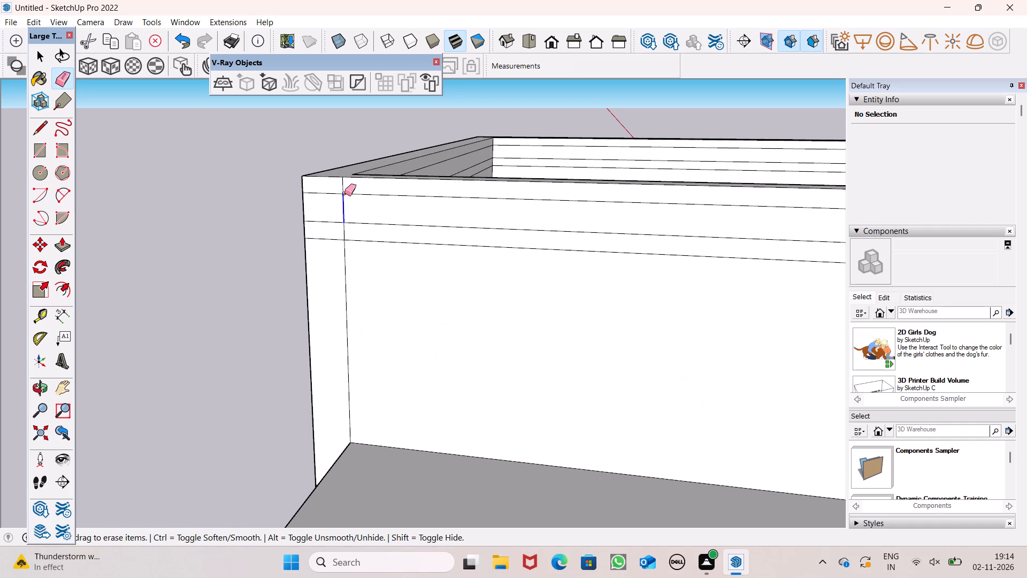
pyautogui.click(341, 186)
pyautogui.moveTo(350, 233); pyautogui.dragTo(334, 237)
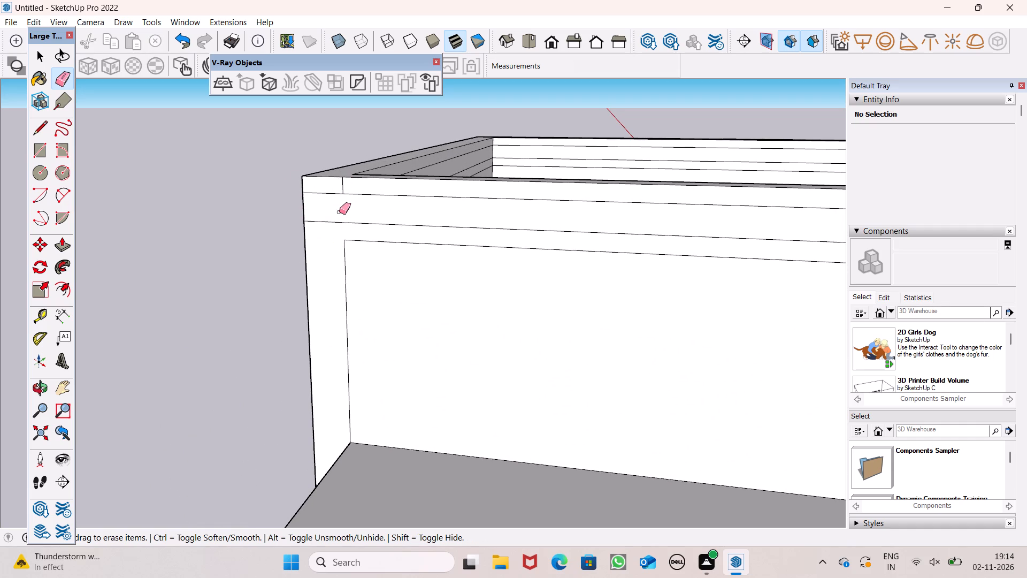
pyautogui.hotkey('ctrl', 'z')
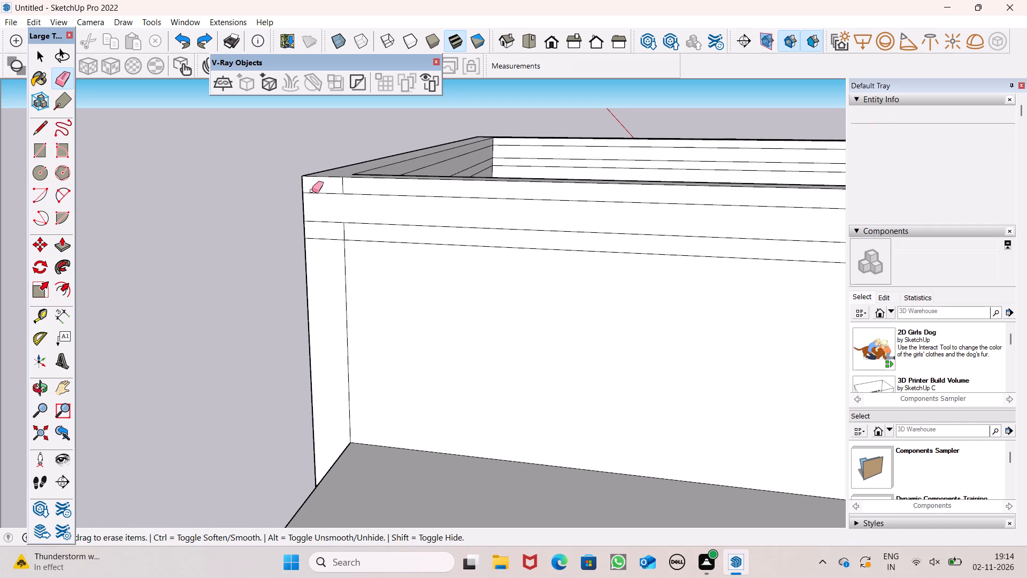
pyautogui.scroll(4, 288, 232)
pyautogui.moveTo(434, 223); pyautogui.dragTo(425, 230)
pyautogui.scroll(-5, 421, 273)
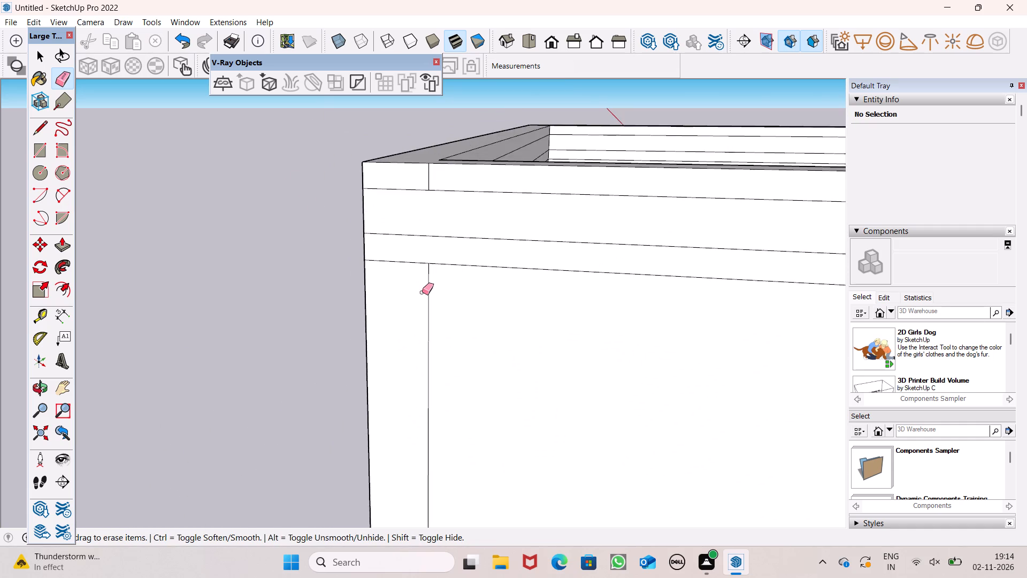
pyautogui.scroll(5, 429, 235)
pyautogui.moveTo(434, 149); pyautogui.dragTo(428, 149)
pyautogui.press('space')
pyautogui.scroll(-5, 293, 201)
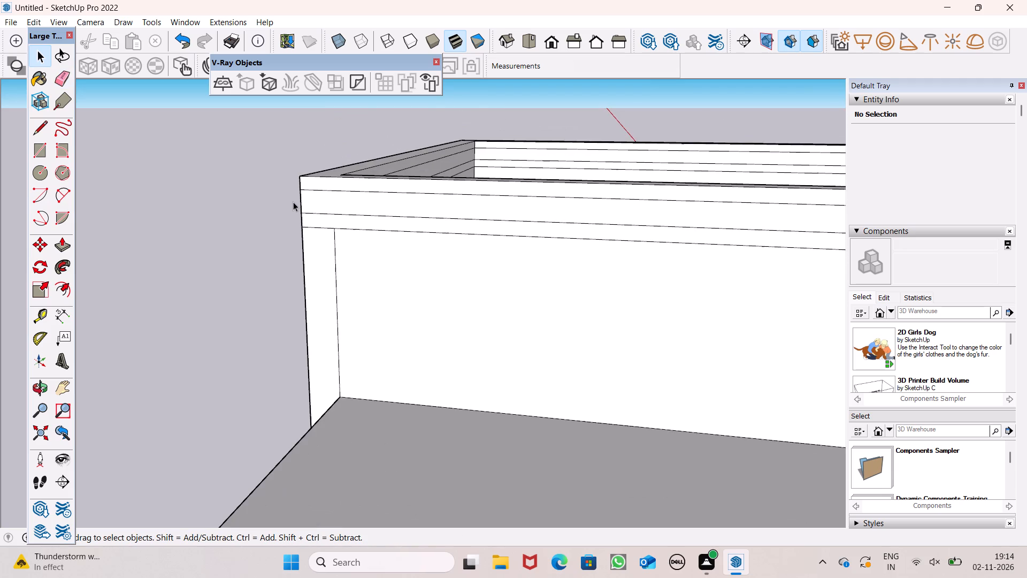
# Push/Pull the topmost band outward 5" on the rooftop room's front and canopy-side walls.
pyautogui.scroll(-6, 293, 202)
pyautogui.moveTo(492, 282); pyautogui.dragTo(448, 297, button='middle')
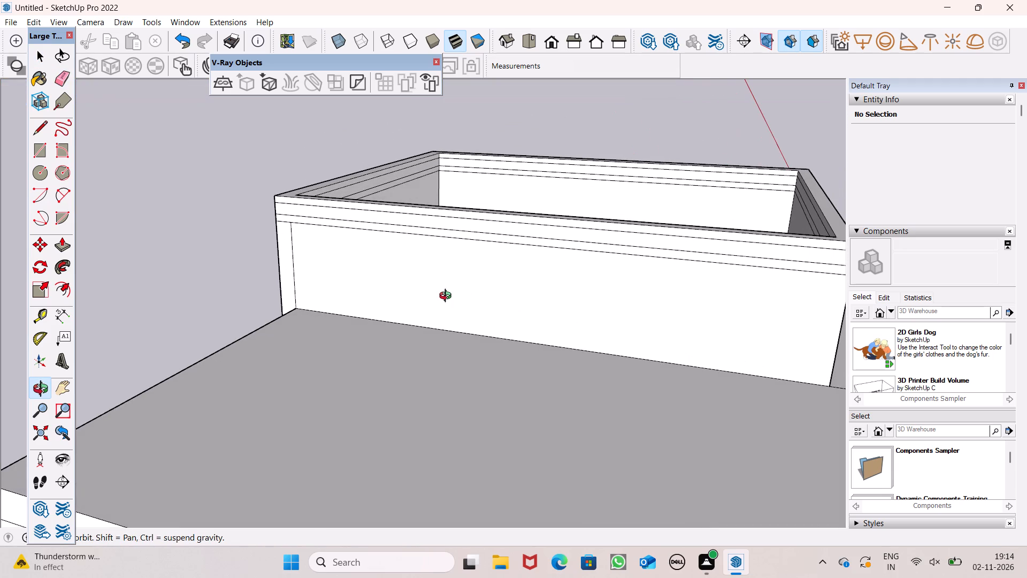
pyautogui.moveTo(448, 297); pyautogui.dragTo(366, 288, button='middle')
pyautogui.scroll(-3, 335, 222)
pyautogui.moveTo(508, 261); pyautogui.dragTo(428, 305, button='middle')
pyautogui.scroll(1, 428, 305)
pyautogui.click(67, 237)
pyautogui.scroll(1, 496, 296)
pyautogui.moveTo(523, 326); pyautogui.dragTo(522, 326, button='middle')
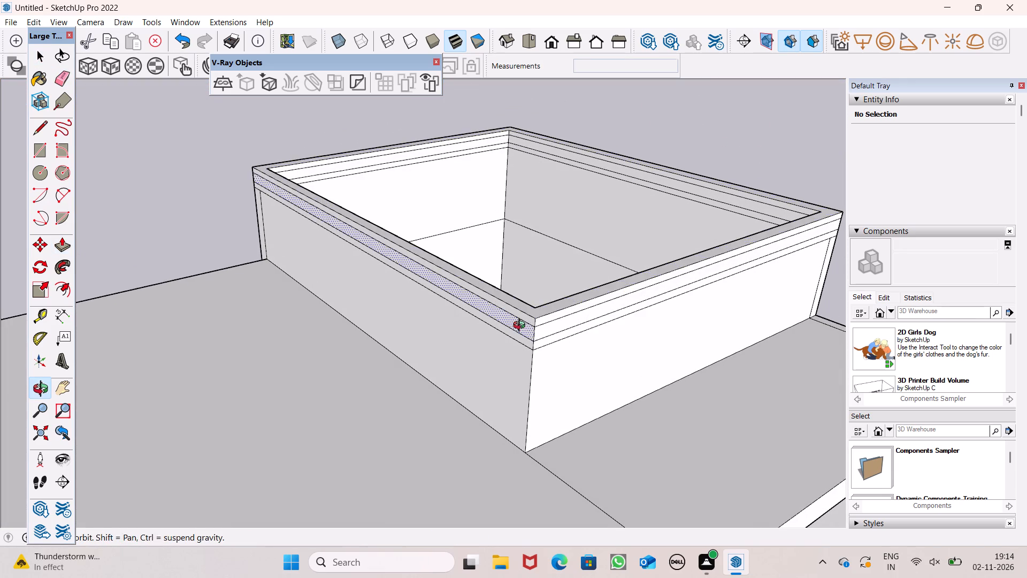
pyautogui.moveTo(522, 326); pyautogui.dragTo(543, 283, button='middle')
pyautogui.moveTo(552, 286); pyautogui.dragTo(546, 301, button='middle')
pyautogui.scroll(4, 556, 293)
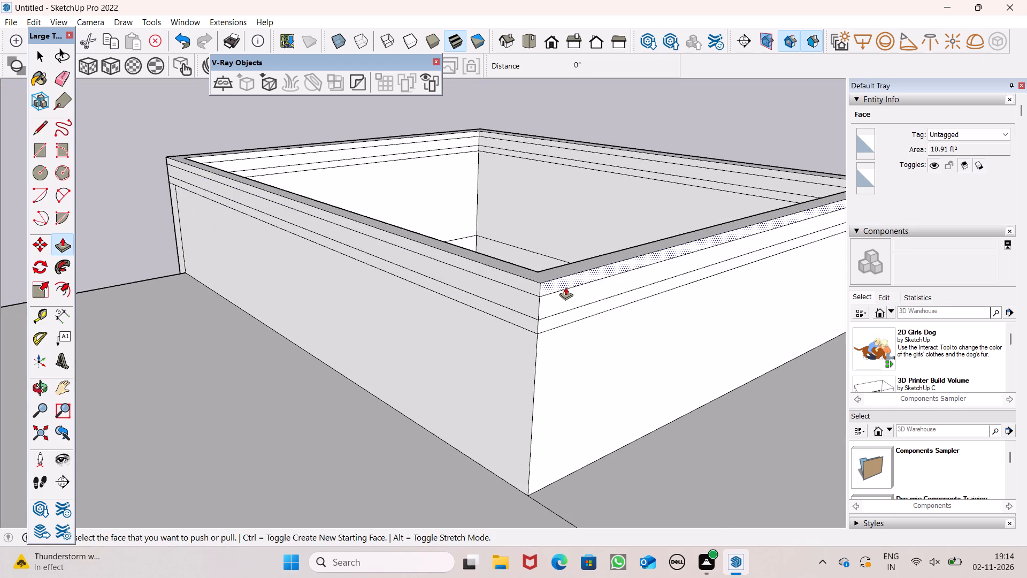
pyautogui.moveTo(550, 286); pyautogui.dragTo(551, 285)
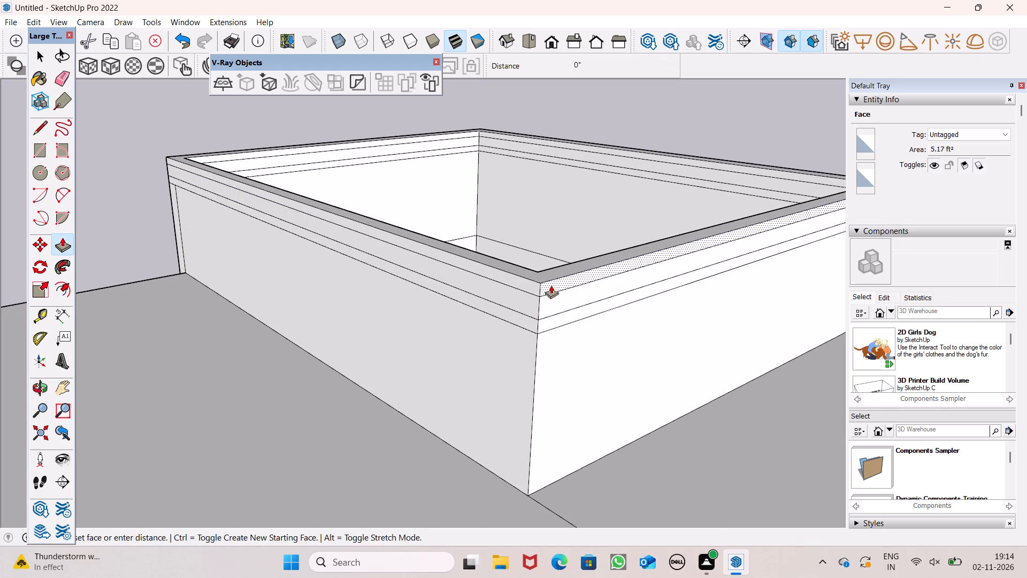
pyautogui.moveTo(551, 285); pyautogui.dragTo(561, 290)
pyautogui.moveTo(545, 291); pyautogui.dragTo(540, 296)
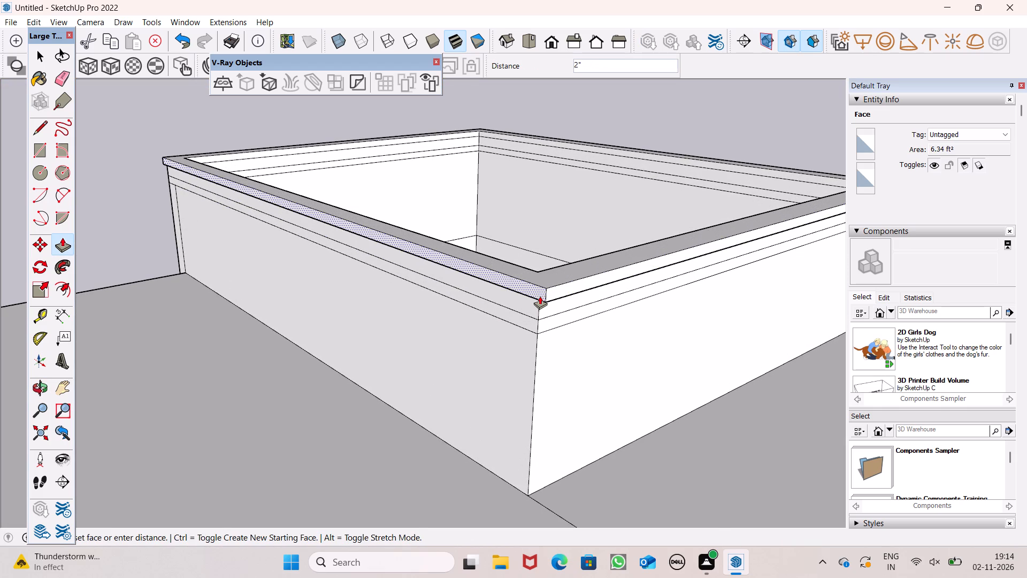
pyautogui.moveTo(540, 296); pyautogui.dragTo(532, 303)
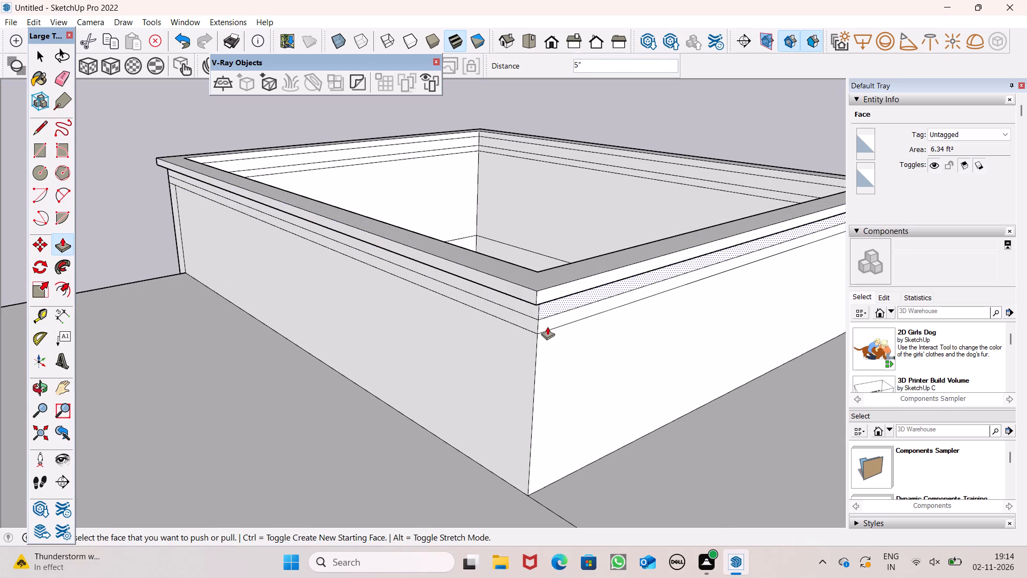
# Push/Pull the third band from the top outward 5" on the rooftop room's front and canopy-side walls.
pyautogui.scroll(-2, 432, 276)
pyautogui.moveTo(534, 307); pyautogui.dragTo(456, 162, button='middle')
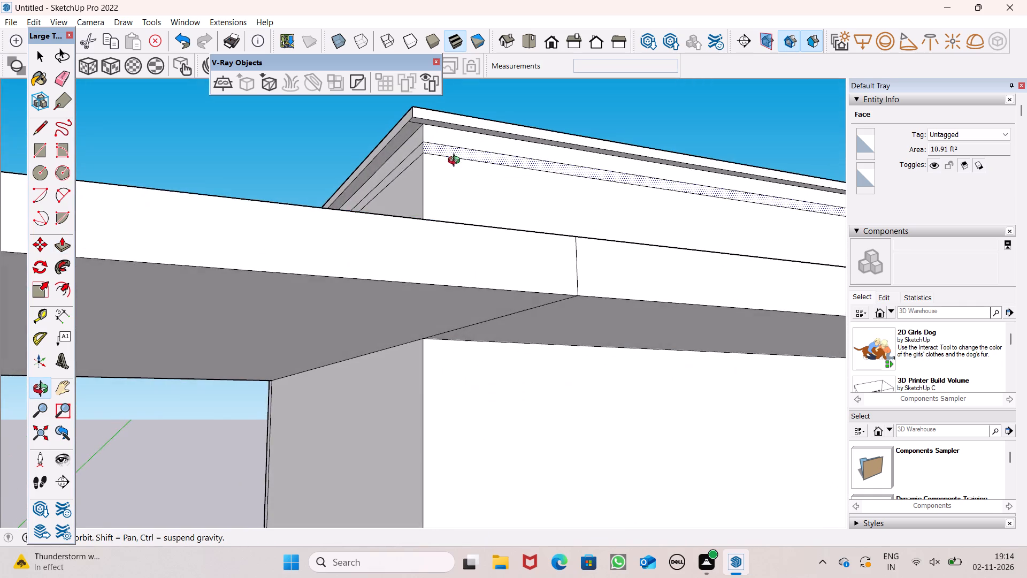
pyautogui.moveTo(456, 162); pyautogui.dragTo(543, 355, button='middle')
pyautogui.scroll(3, 530, 365)
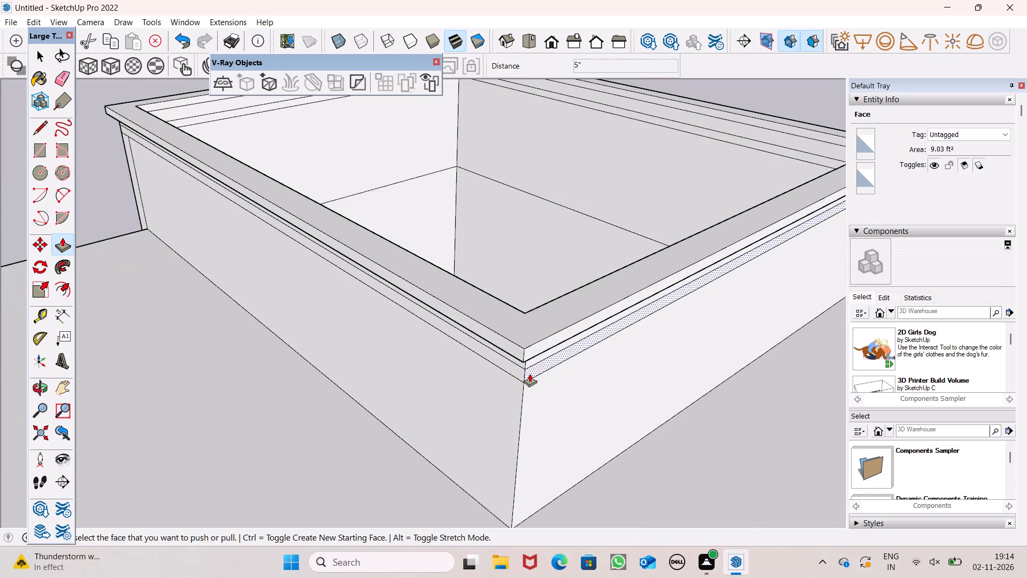
pyautogui.scroll(1, 530, 373)
pyautogui.moveTo(534, 376); pyautogui.dragTo(545, 354)
pyautogui.moveTo(525, 375); pyautogui.dragTo(515, 354)
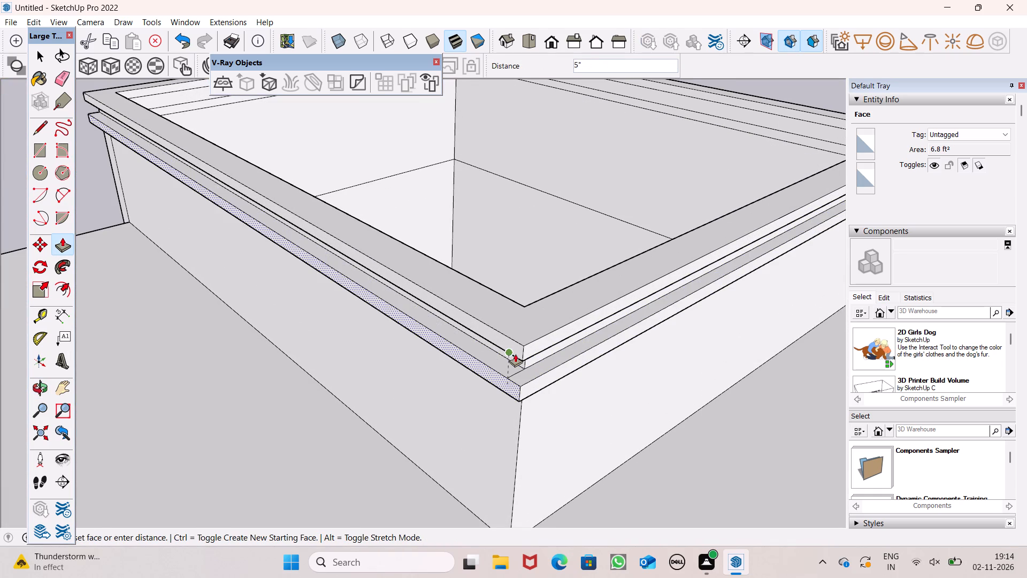
# Erase the short seam lines on the top and undersides of the projecting bands at the corner between the front and canopy-side walls.
pyautogui.click(62, 77)
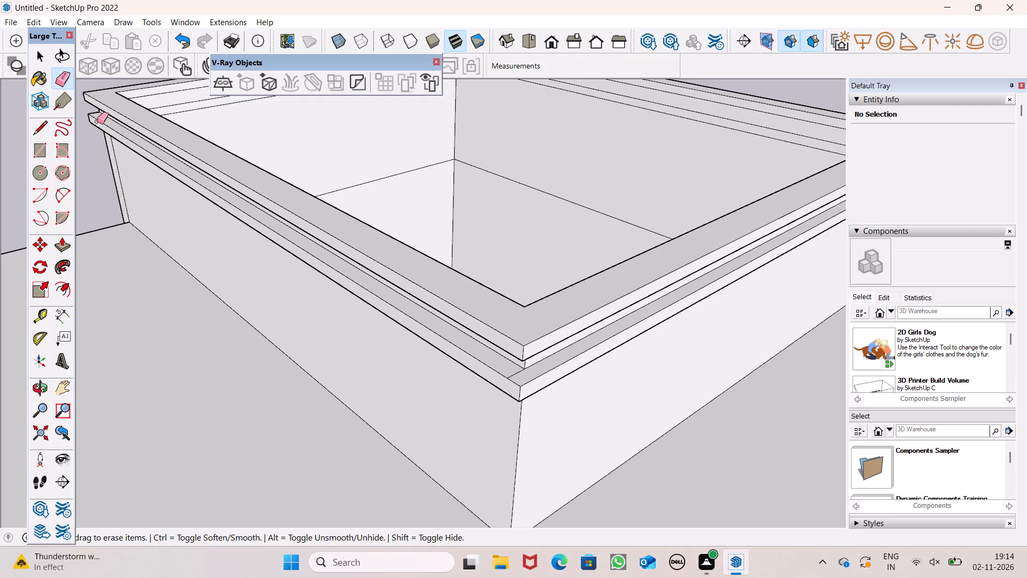
pyautogui.scroll(-2, 241, 275)
pyautogui.scroll(4, 362, 347)
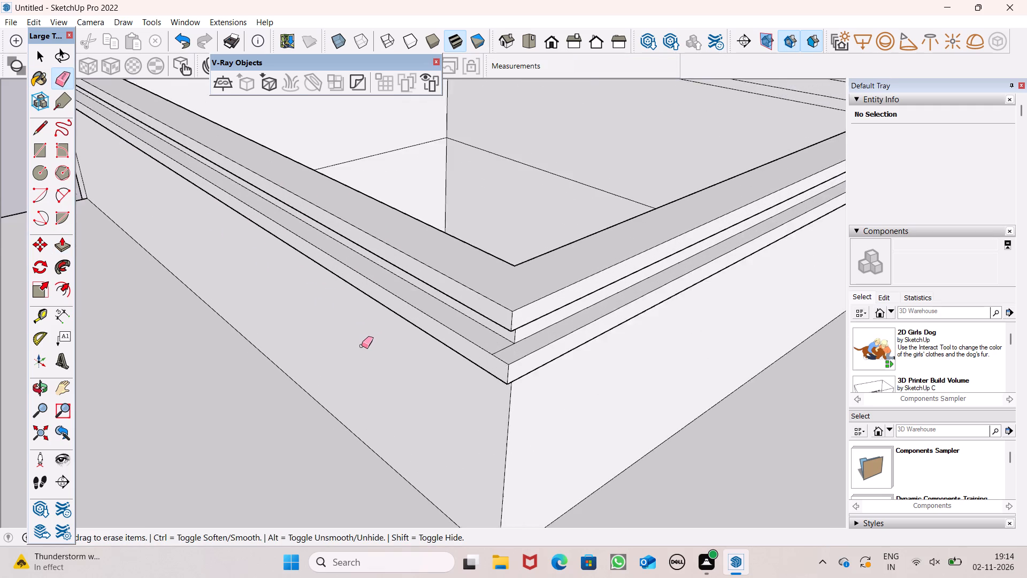
pyautogui.scroll(6, 362, 346)
pyautogui.scroll(-5, 378, 345)
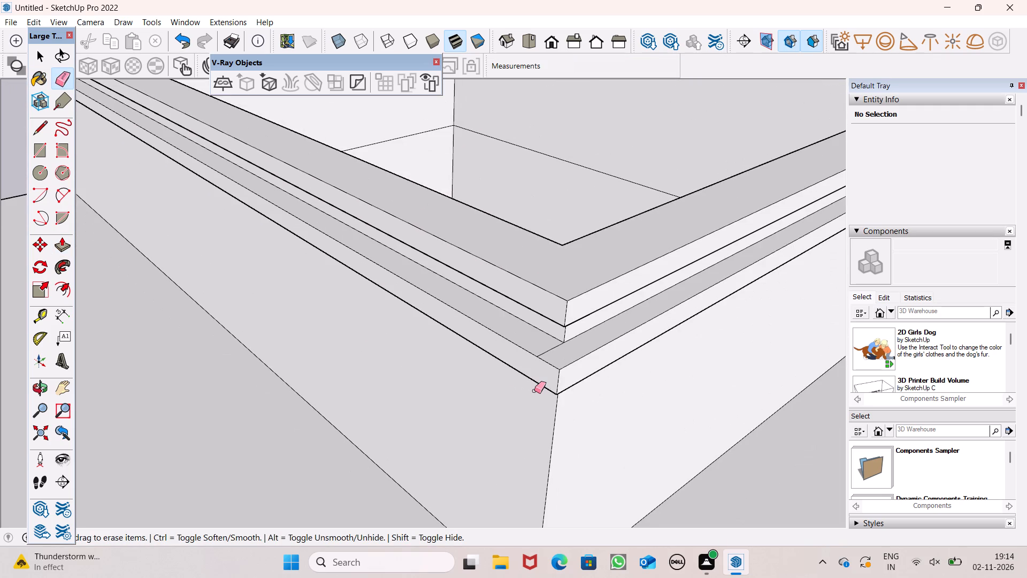
pyautogui.scroll(5, 547, 390)
pyautogui.moveTo(529, 324); pyautogui.dragTo(565, 332)
pyautogui.scroll(-4, 516, 352)
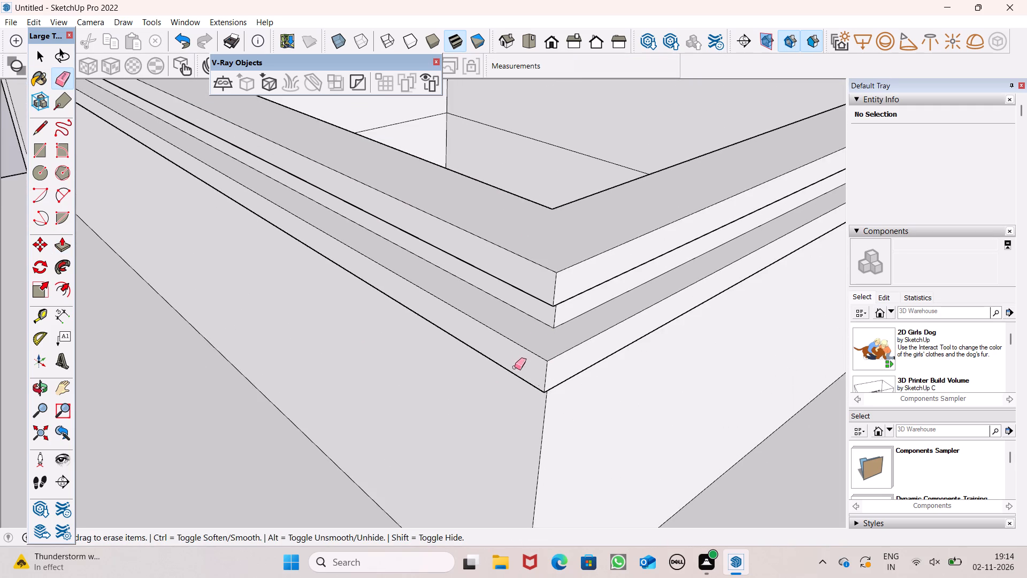
pyautogui.moveTo(551, 390); pyautogui.dragTo(564, 176, button='middle')
pyautogui.scroll(1, 564, 172)
pyautogui.scroll(4, 539, 314)
pyautogui.moveTo(530, 320); pyautogui.dragTo(525, 320)
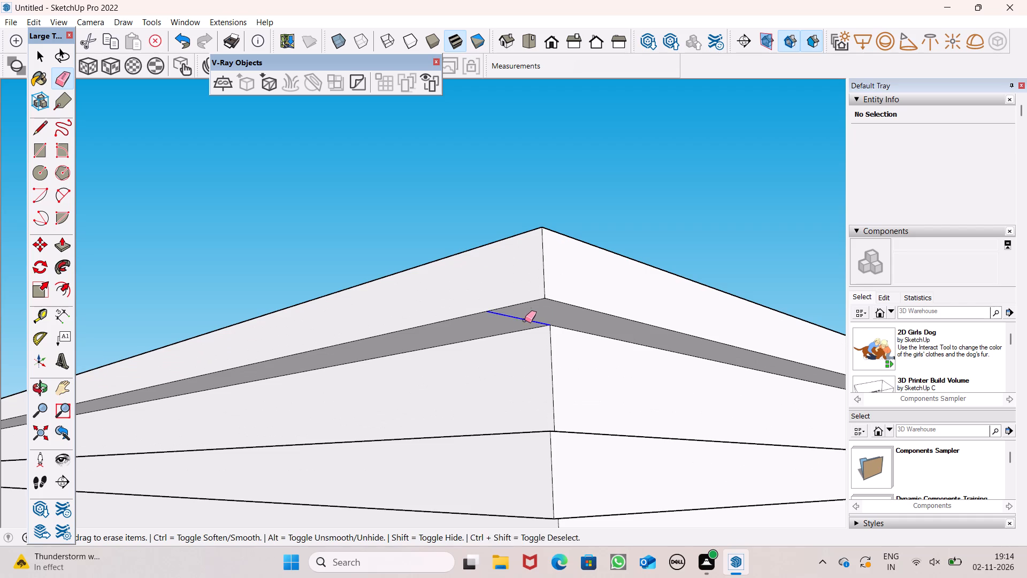
pyautogui.moveTo(525, 320); pyautogui.dragTo(523, 320)
pyautogui.scroll(-6, 509, 268)
pyautogui.moveTo(546, 401); pyautogui.dragTo(543, 291, button='middle')
pyautogui.scroll(4, 529, 427)
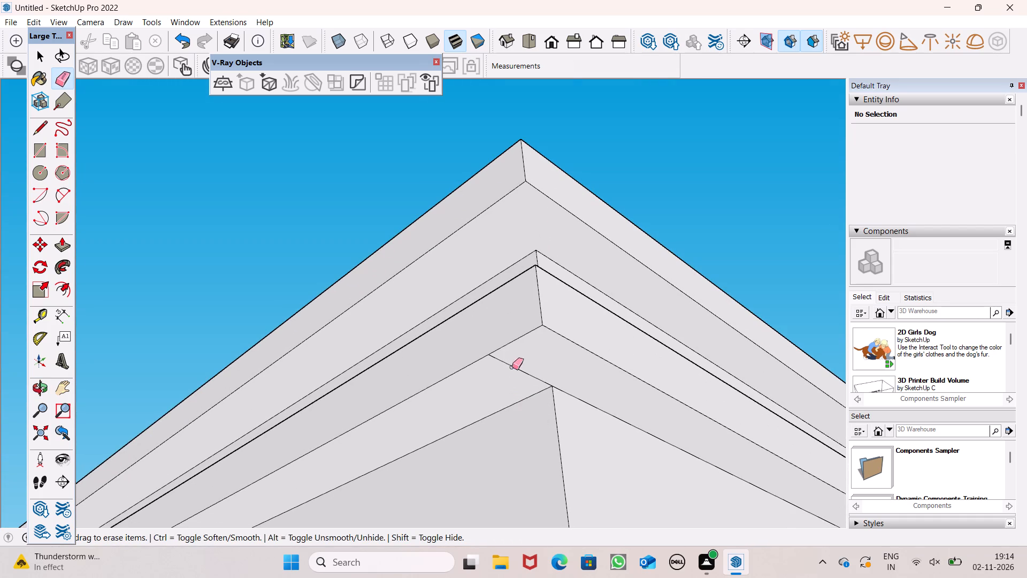
pyautogui.moveTo(512, 366); pyautogui.dragTo(508, 379)
# Erase the short seam line on the underside of the lower projecting band at the rear end of the canopy-side wall.
pyautogui.scroll(-6, 498, 238)
pyautogui.moveTo(518, 295); pyautogui.dragTo(462, 404, button='middle')
pyautogui.scroll(-3, 379, 298)
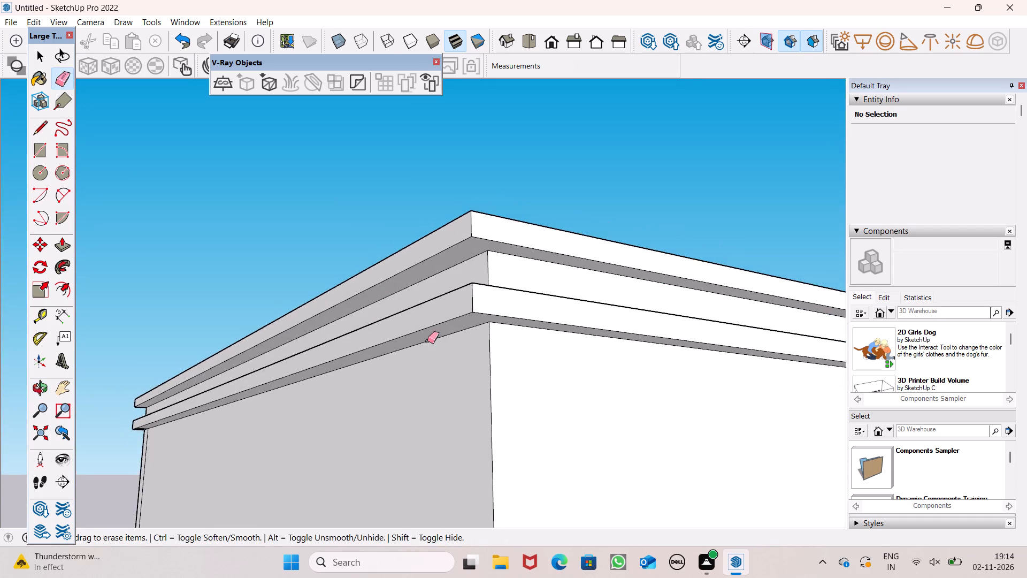
pyautogui.moveTo(427, 343); pyautogui.dragTo(397, 401, button='middle')
pyautogui.scroll(-3, 390, 299)
pyautogui.moveTo(320, 317); pyautogui.dragTo(467, 191, button='middle')
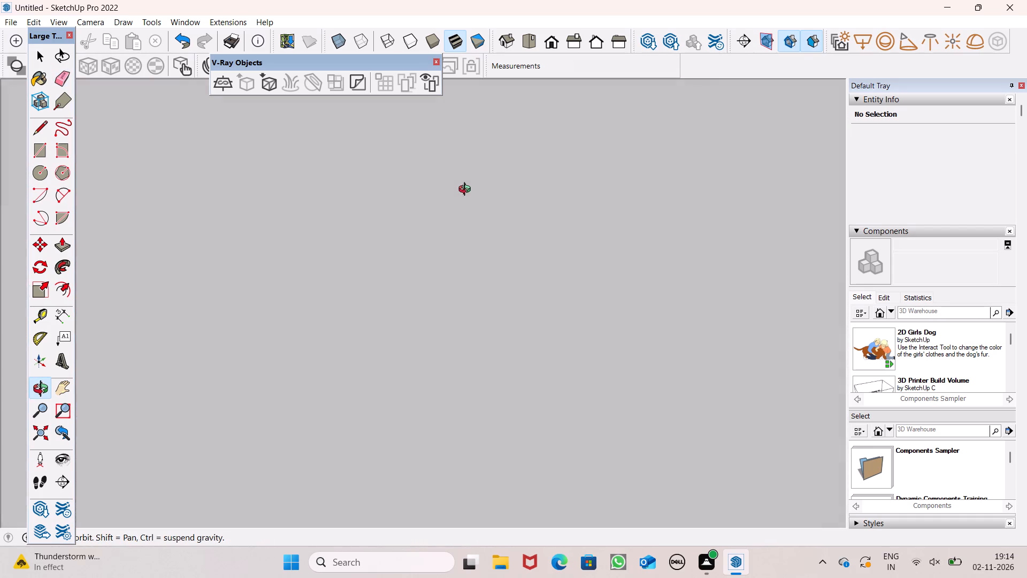
pyautogui.moveTo(467, 191); pyautogui.dragTo(435, 310, button='middle')
pyautogui.scroll(-5, 427, 309)
pyautogui.scroll(7, 129, 330)
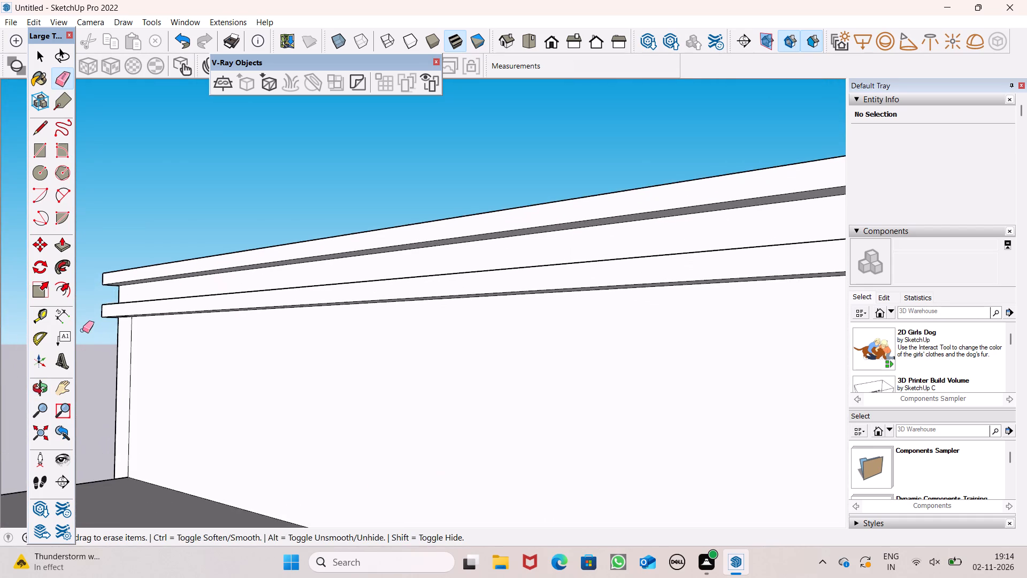
pyautogui.moveTo(82, 328); pyautogui.dragTo(105, 310, button='middle')
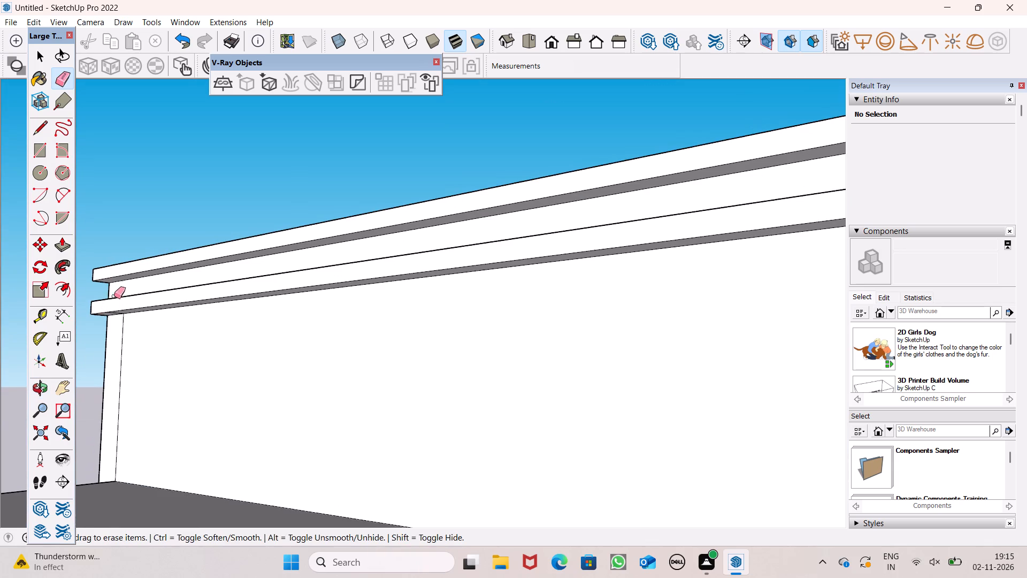
pyautogui.scroll(14, 111, 308)
pyautogui.moveTo(110, 326); pyautogui.dragTo(116, 343, button='middle')
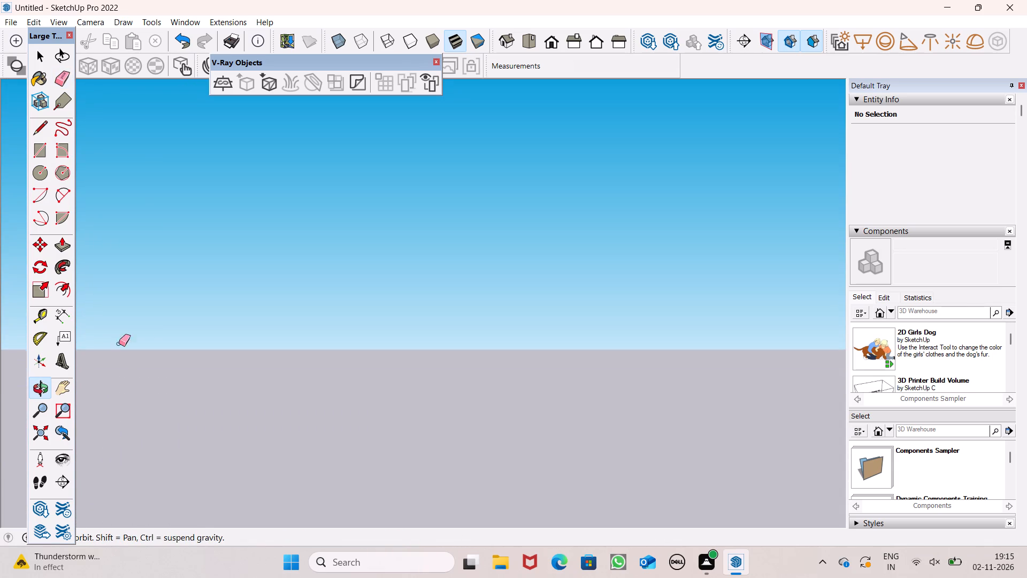
pyautogui.scroll(-6, 154, 331)
pyautogui.scroll(-10, 211, 351)
pyautogui.moveTo(261, 375); pyautogui.dragTo(393, 306, button='middle')
pyautogui.scroll(6, 320, 438)
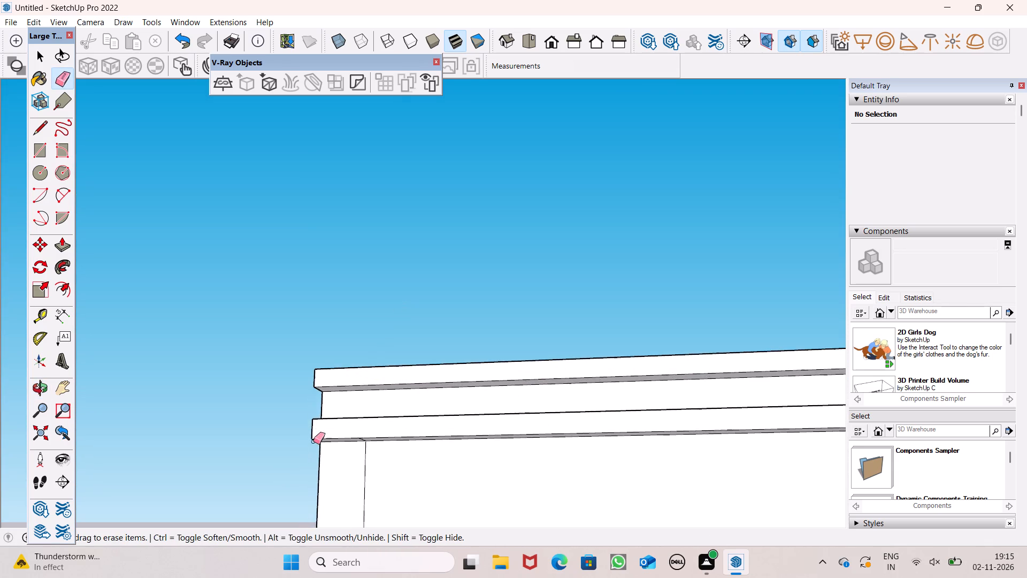
pyautogui.scroll(2, 313, 442)
pyautogui.moveTo(322, 445); pyautogui.dragTo(346, 410, button='middle')
pyautogui.scroll(1, 336, 415)
pyautogui.scroll(6, 363, 457)
pyautogui.moveTo(374, 429); pyautogui.dragTo(366, 428)
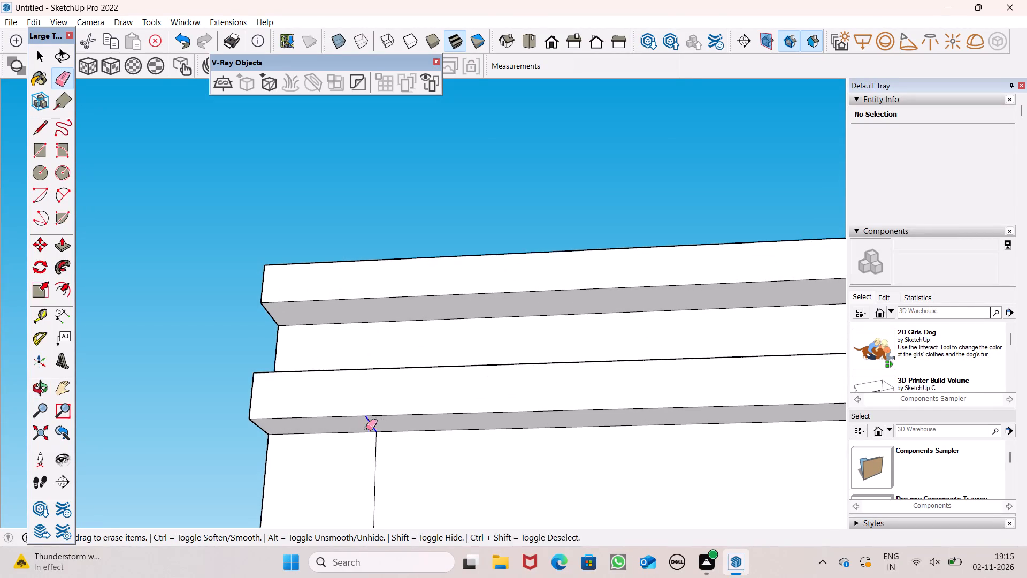
pyautogui.moveTo(366, 428); pyautogui.dragTo(363, 428)
# Switch the model to the standard Front view.
pyautogui.scroll(-14, 339, 343)
pyautogui.scroll(-4, 336, 291)
pyautogui.scroll(1, 462, 337)
pyautogui.moveTo(462, 337); pyautogui.dragTo(361, 349, button='middle')
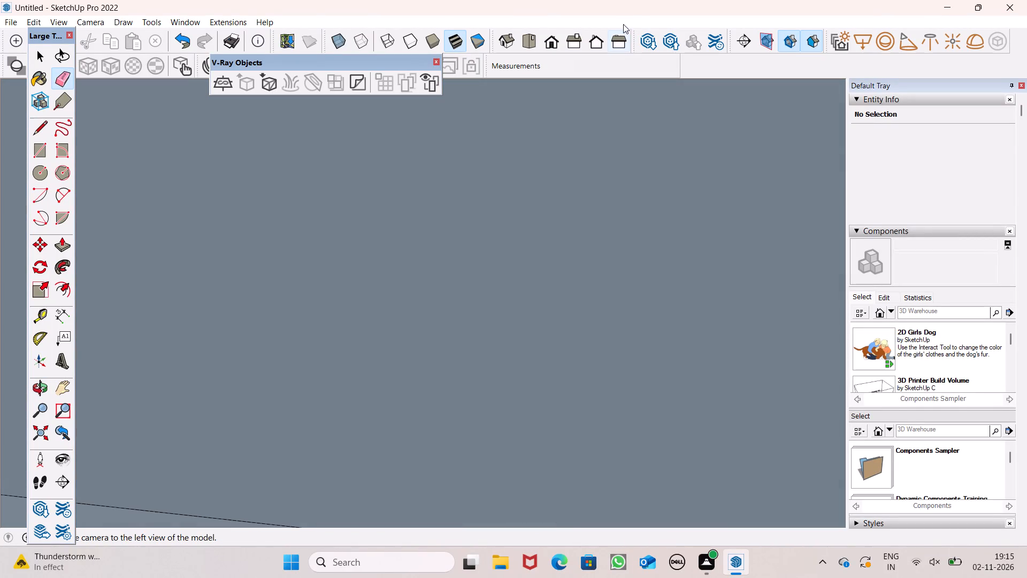
pyautogui.click(552, 51)
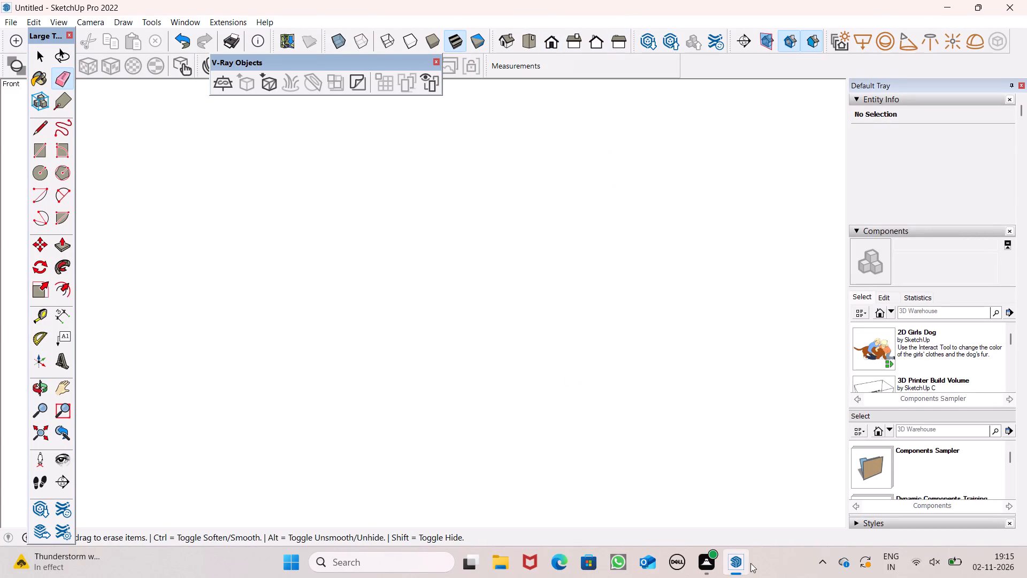
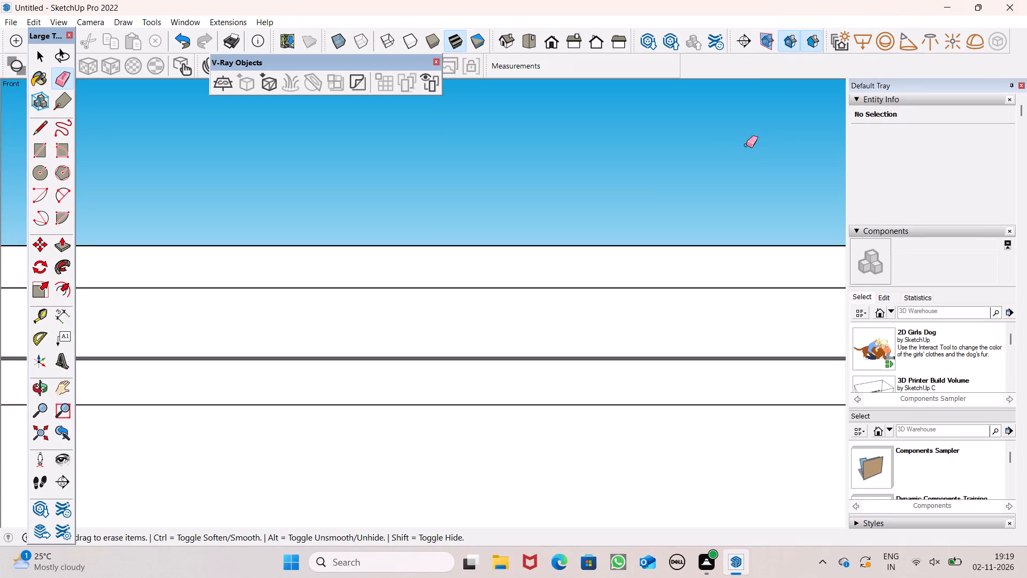
# Erase the short stray edge on the underside of the lower cornice band near the rooftop block's corner.
pyautogui.scroll(-5, 637, 185)
pyautogui.scroll(-8, 579, 195)
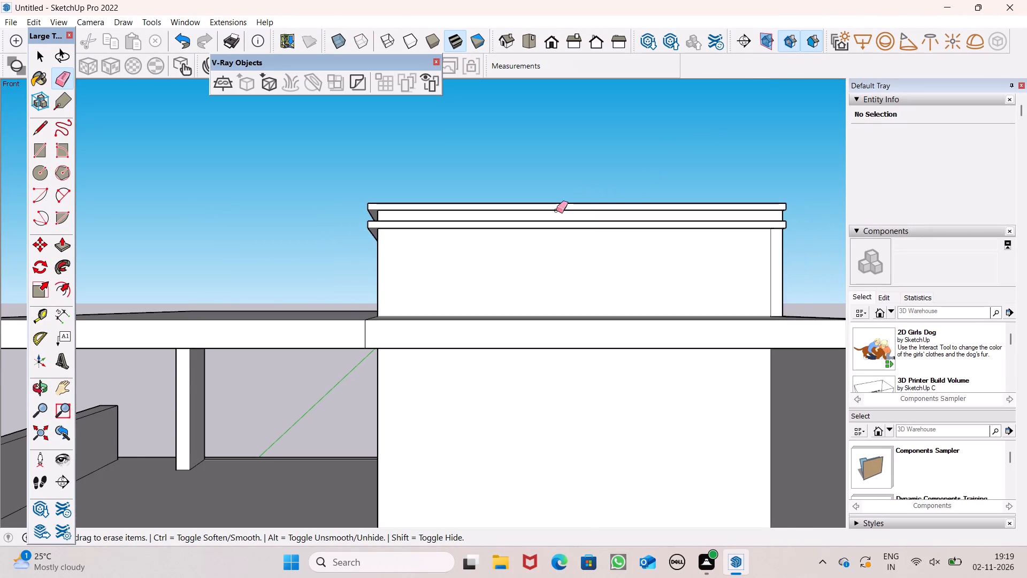
pyautogui.moveTo(556, 213); pyautogui.dragTo(517, 225, button='middle')
pyautogui.scroll(1, 594, 239)
pyautogui.moveTo(594, 239); pyautogui.dragTo(528, 232, button='middle')
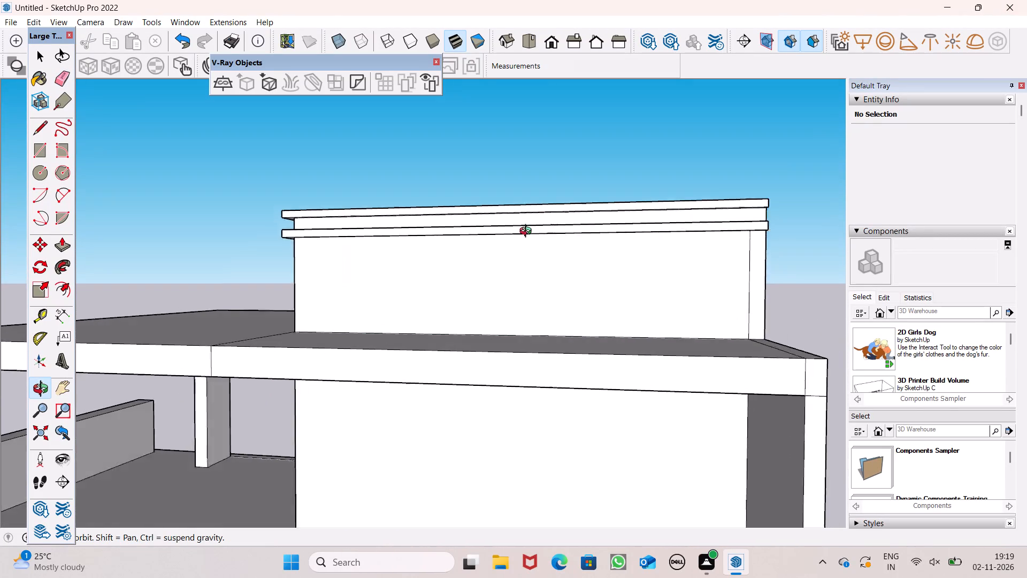
pyautogui.moveTo(528, 232); pyautogui.dragTo(368, 222, button='middle')
pyautogui.scroll(13, 373, 191)
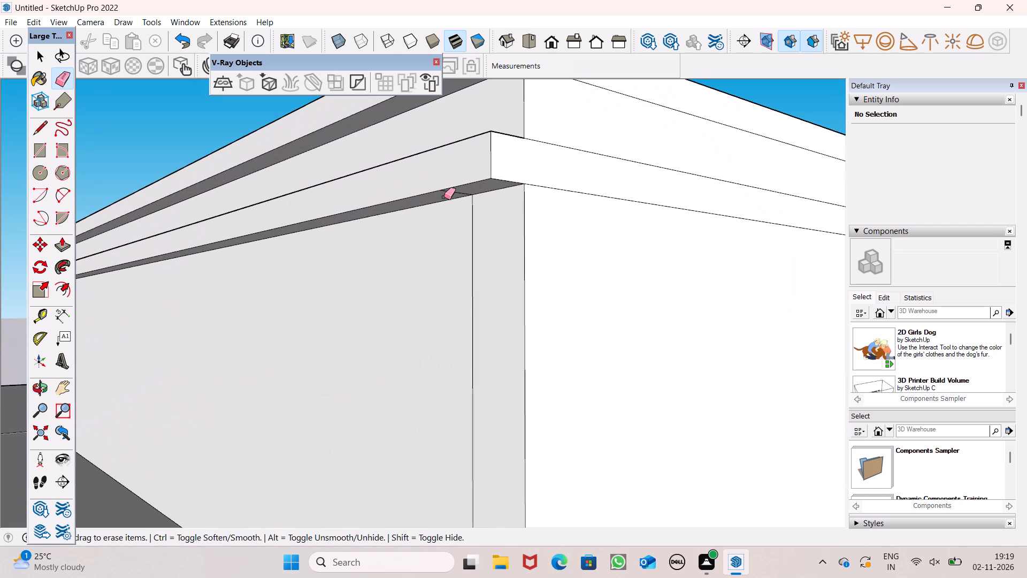
pyautogui.click(456, 192)
# Erase the vertical seam line on the rooftop block's front wall beside its corner.
pyautogui.scroll(-2, 457, 192)
pyautogui.moveTo(452, 211); pyautogui.dragTo(454, 216, button='middle')
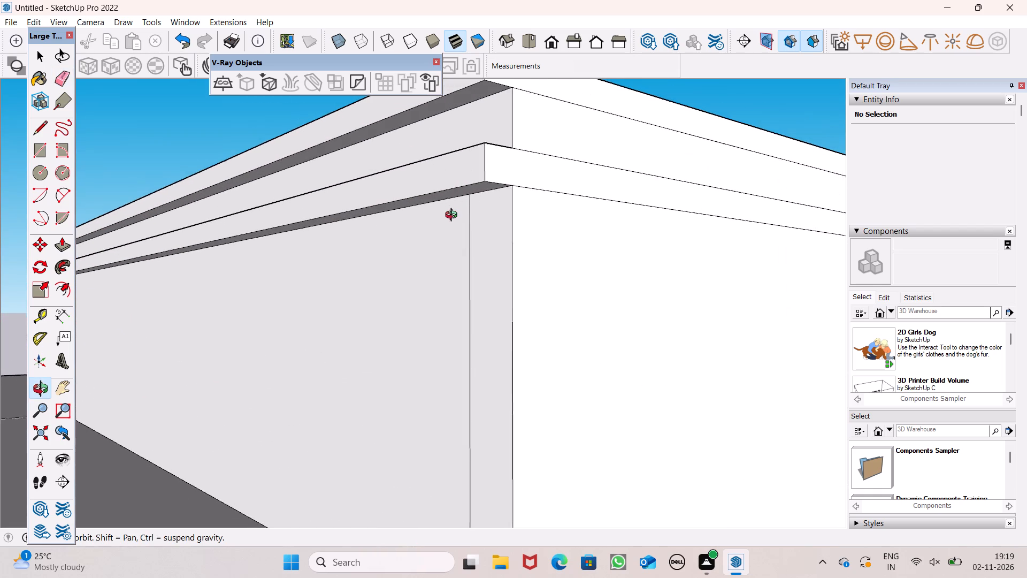
pyautogui.moveTo(454, 216); pyautogui.dragTo(473, 232, button='middle')
pyautogui.scroll(-2, 479, 204)
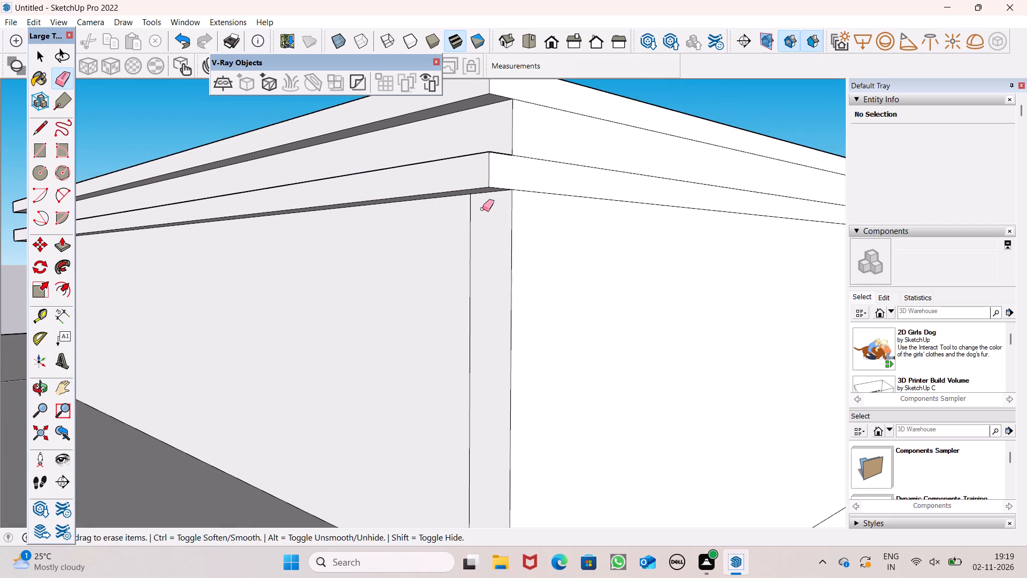
pyautogui.scroll(-6, 520, 193)
pyautogui.moveTo(536, 218); pyautogui.dragTo(557, 267, button='middle')
pyautogui.scroll(1, 557, 267)
pyautogui.scroll(-6, 575, 216)
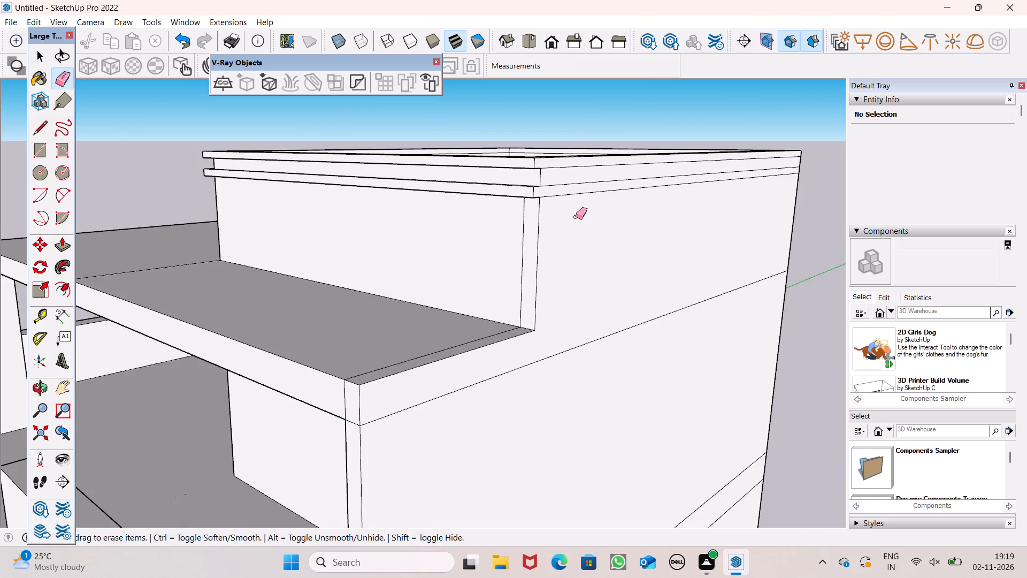
pyautogui.scroll(-3, 576, 217)
pyautogui.moveTo(530, 264); pyautogui.dragTo(702, 223, button='middle')
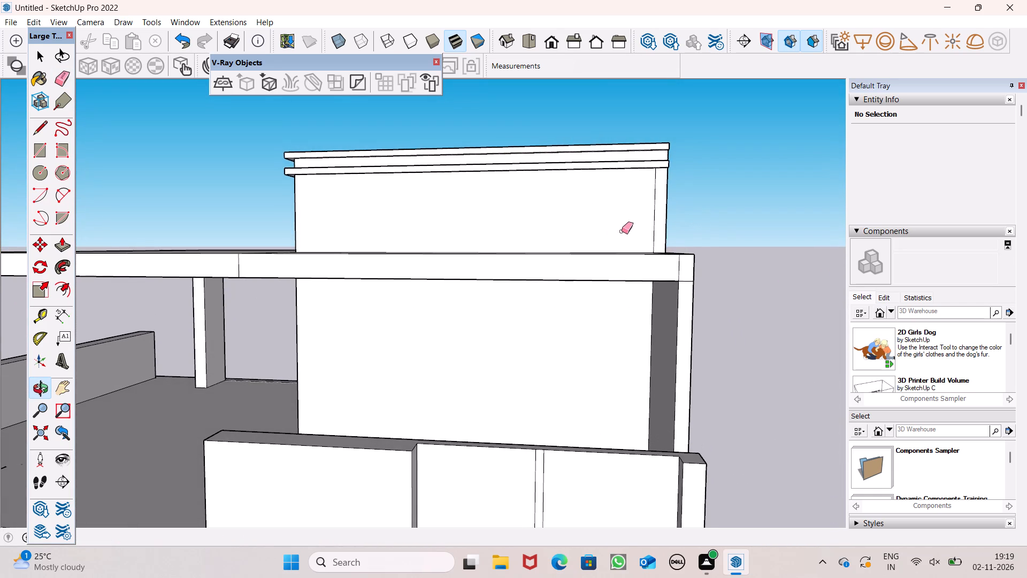
pyautogui.scroll(-5, 611, 232)
pyautogui.scroll(1, 615, 258)
pyautogui.moveTo(615, 262); pyautogui.dragTo(622, 293, button='middle')
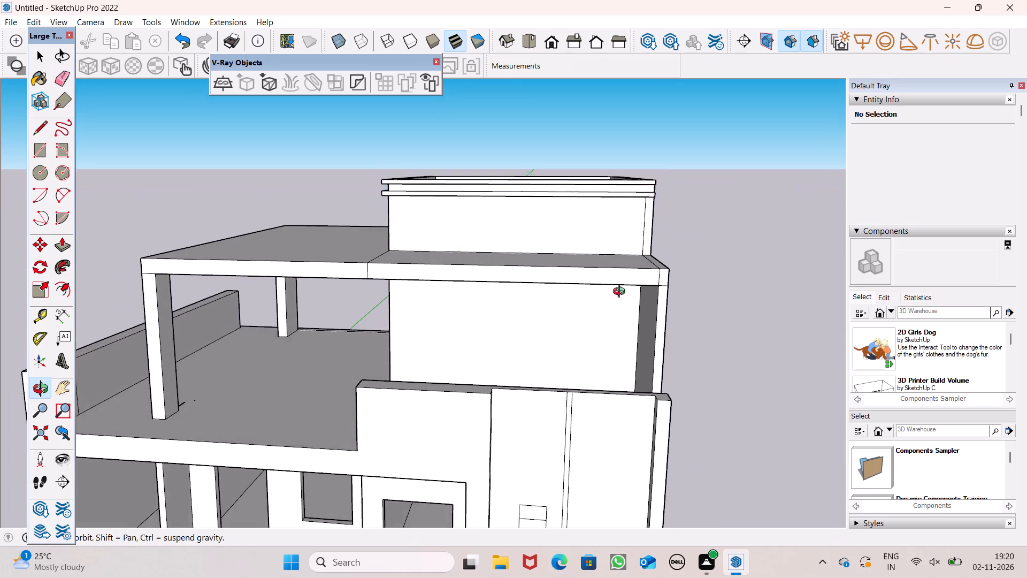
pyautogui.moveTo(622, 293); pyautogui.dragTo(624, 301, button='middle')
pyautogui.scroll(6, 639, 268)
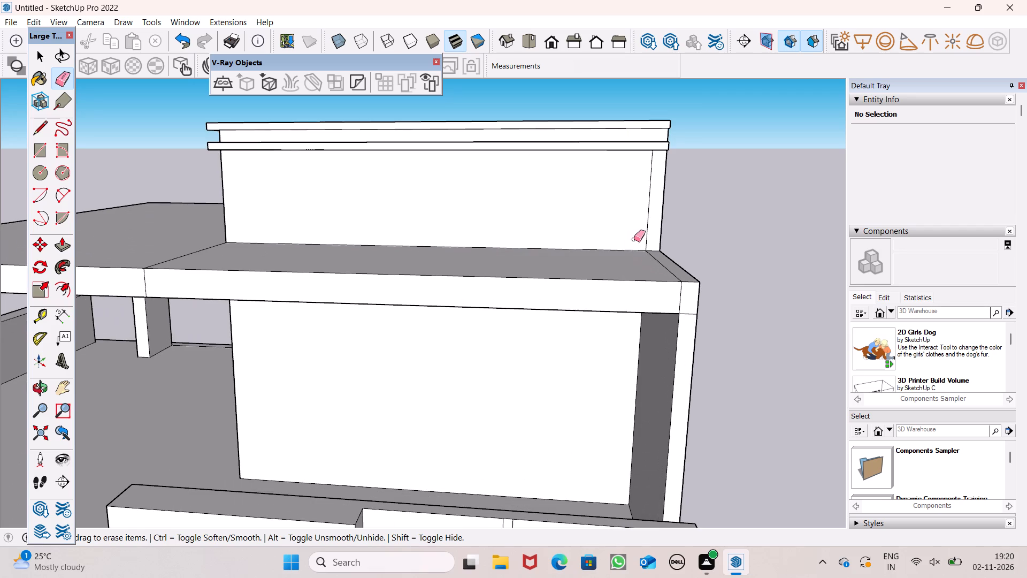
pyautogui.moveTo(642, 233); pyautogui.dragTo(654, 227)
# Erase the leftover seam lines on the top of the projecting slab, near its outer side edge.
pyautogui.scroll(-3, 609, 231)
pyautogui.moveTo(615, 259); pyautogui.dragTo(626, 285, button='middle')
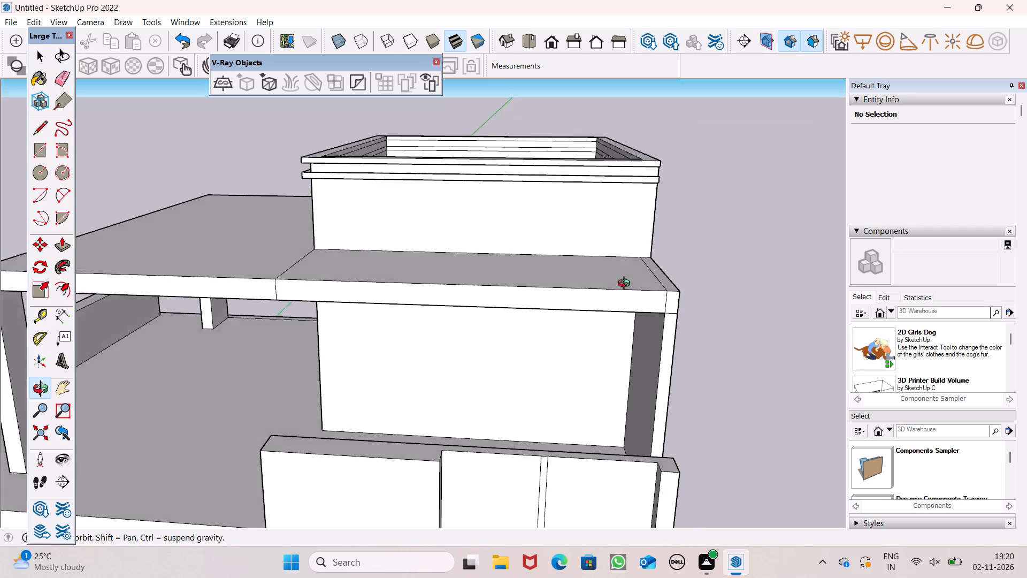
pyautogui.moveTo(626, 285); pyautogui.dragTo(639, 328, button='middle')
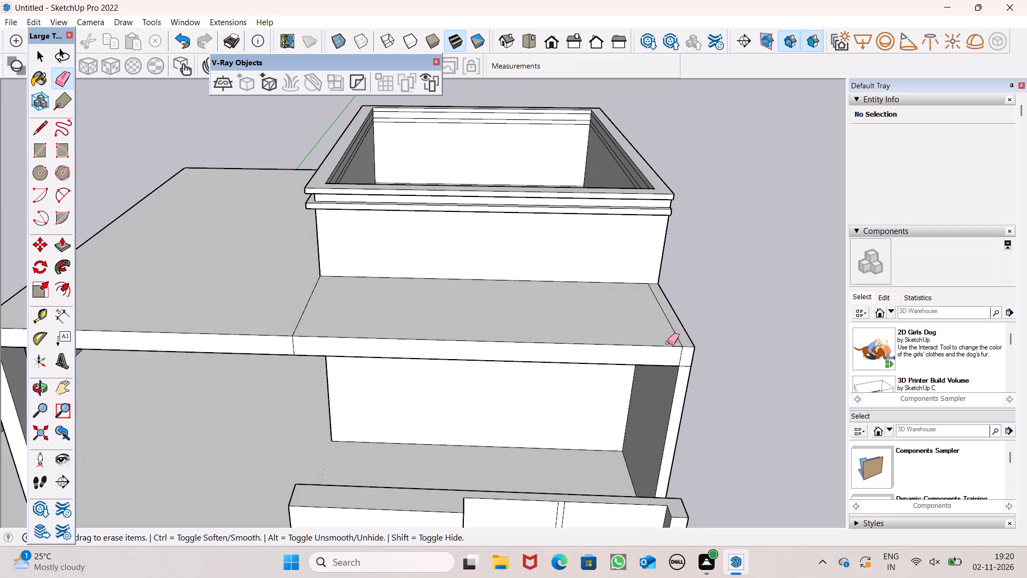
pyautogui.click(670, 341)
pyautogui.click(673, 331)
# Draw a line about 6" long along the inner rim from its front corner, closing the rooftop block's open top with a face.
pyautogui.scroll(-6, 482, 302)
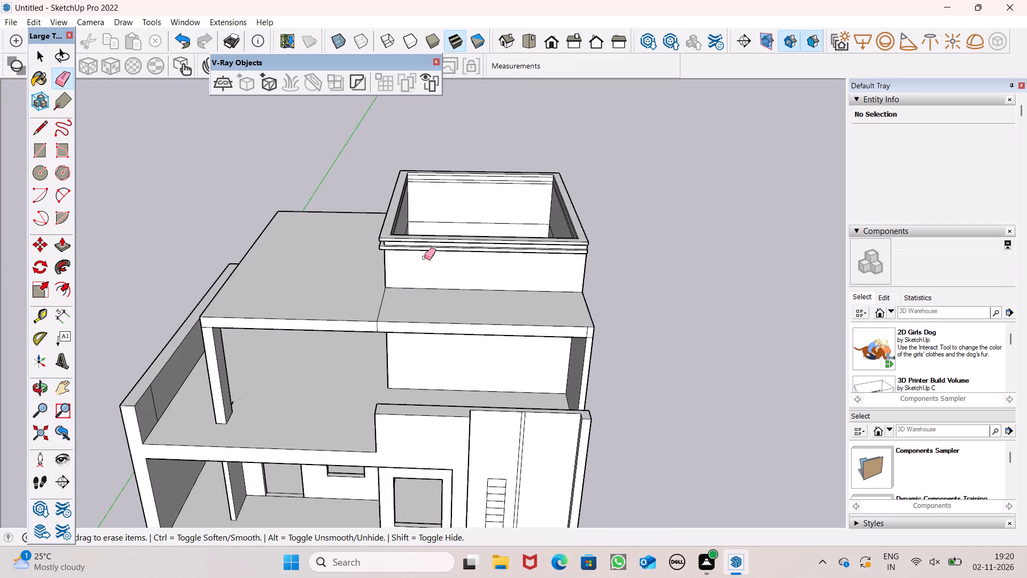
pyautogui.moveTo(433, 299); pyautogui.dragTo(436, 356, button='middle')
pyautogui.scroll(2, 428, 263)
pyautogui.scroll(-1, 426, 256)
pyautogui.scroll(3, 426, 252)
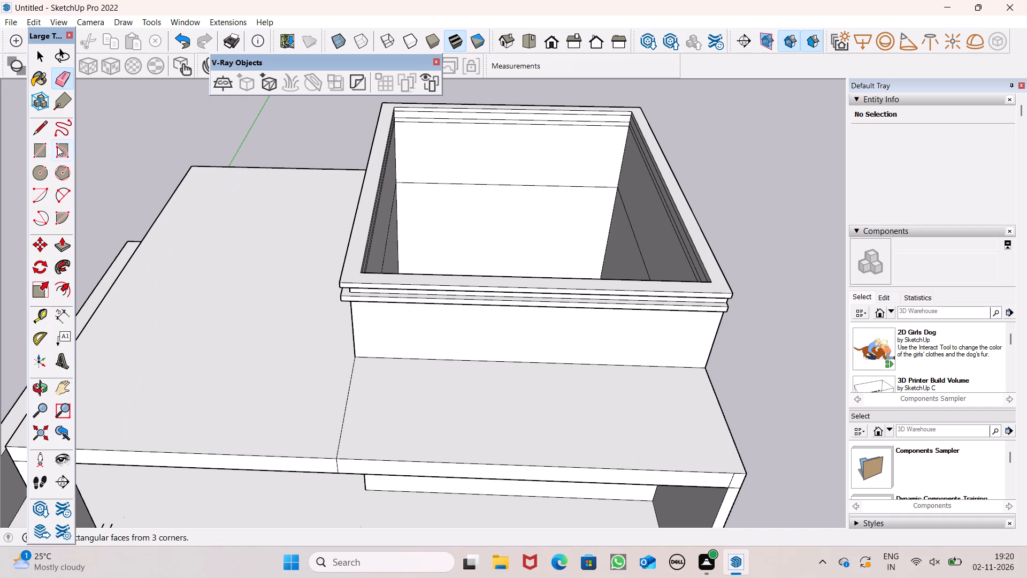
pyautogui.click(29, 134)
pyautogui.scroll(-4, 211, 271)
pyautogui.scroll(7, 247, 257)
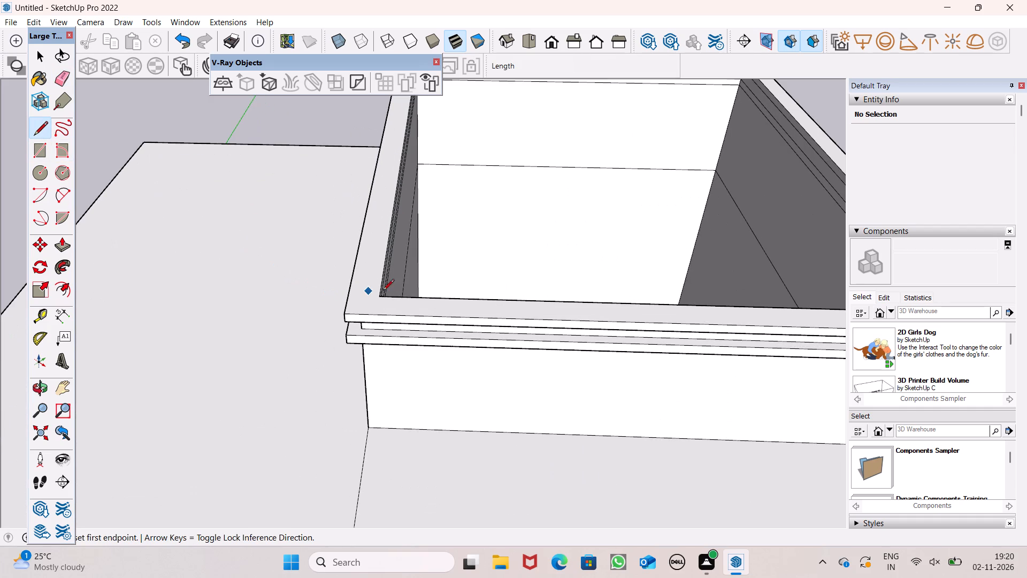
pyautogui.moveTo(381, 298); pyautogui.dragTo(388, 299)
pyautogui.click(402, 299)
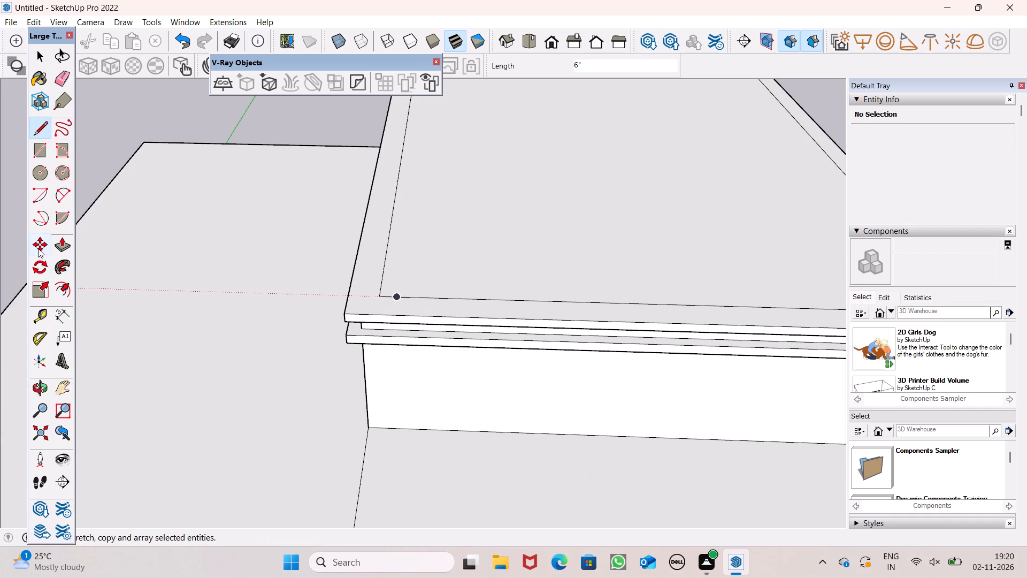
# Push/Pull the rooftop block's new top face downward about 6 15/16", keeping the starting face.
pyautogui.click(57, 239)
pyautogui.moveTo(487, 248); pyautogui.dragTo(487, 263)
pyautogui.press('6')
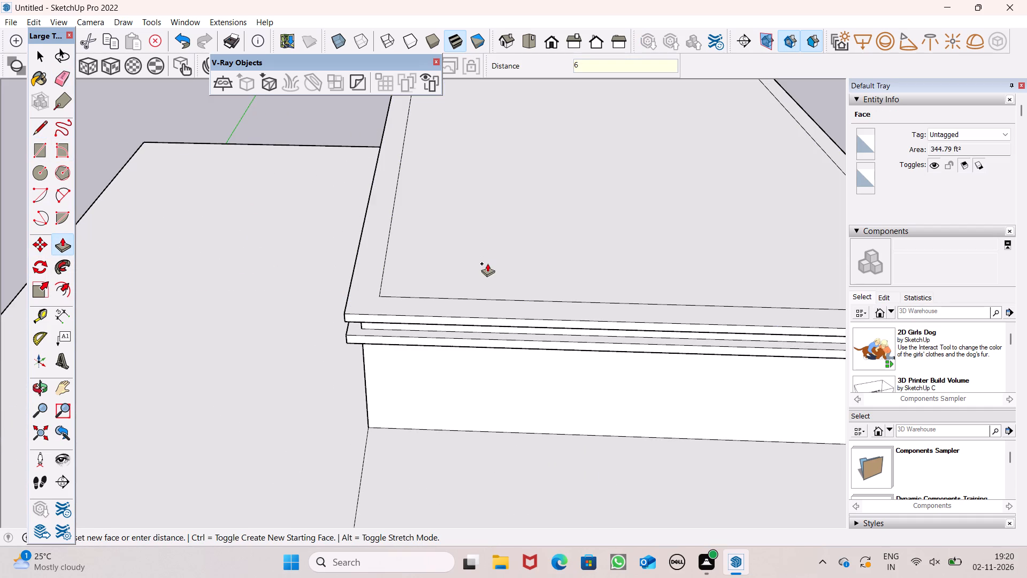
pyautogui.moveTo(487, 263); pyautogui.dragTo(487, 264)
pyautogui.hotkey('shift', '"')
pyautogui.press('Return')
# Erase the inner rectangular outline and its leftover short segment from the rooftop block's top, leaving one plain face.
pyautogui.scroll(-7, 302, 289)
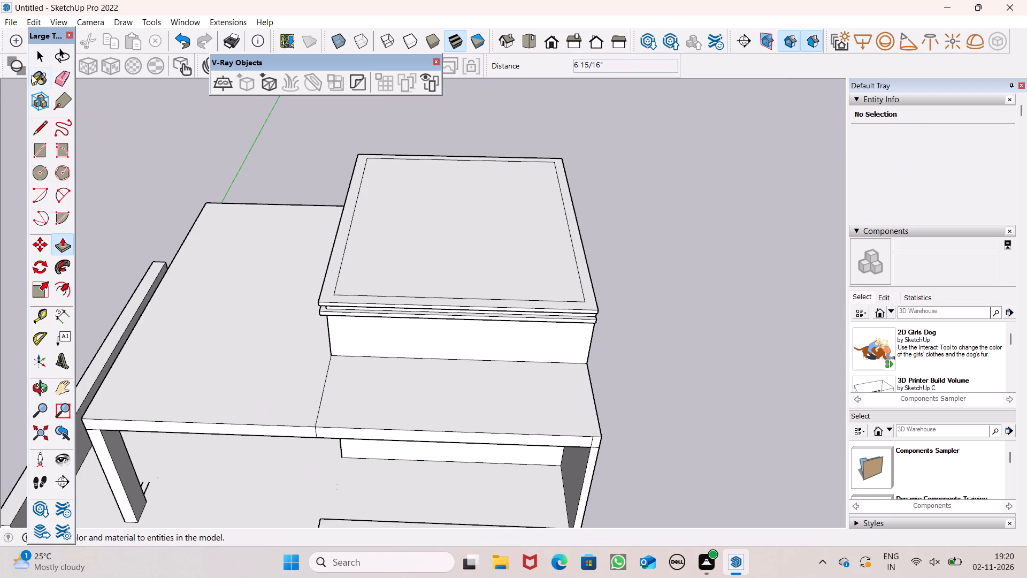
pyautogui.click(62, 73)
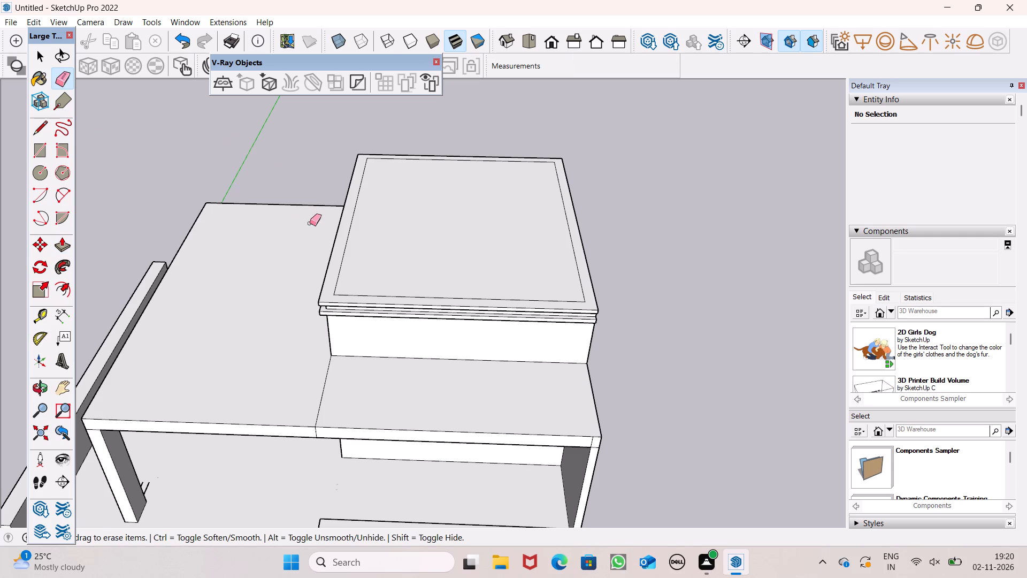
pyautogui.moveTo(315, 231); pyautogui.dragTo(332, 253, button='middle')
pyautogui.scroll(9, 380, 171)
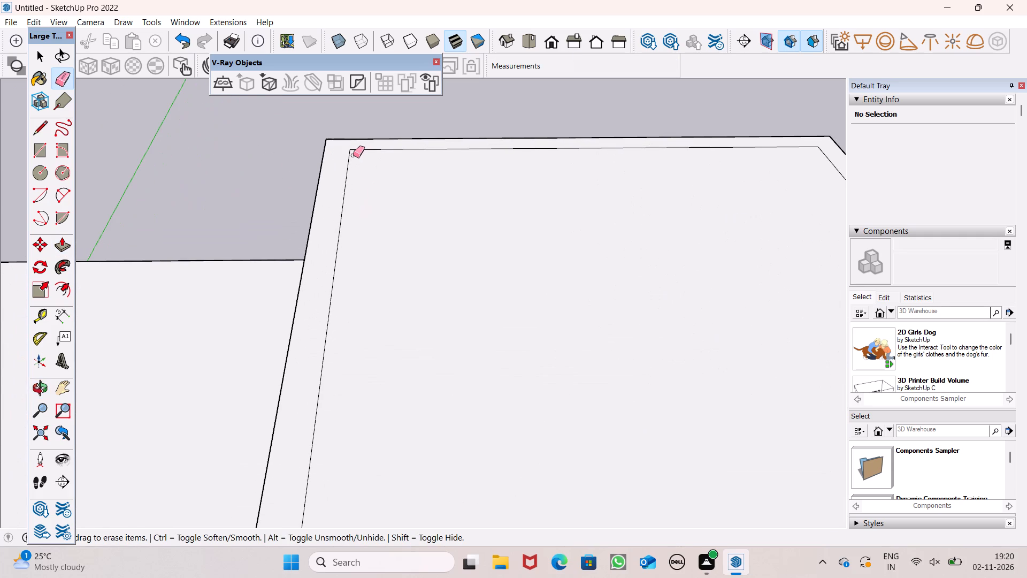
pyautogui.click(350, 150)
pyautogui.scroll(-2, 310, 217)
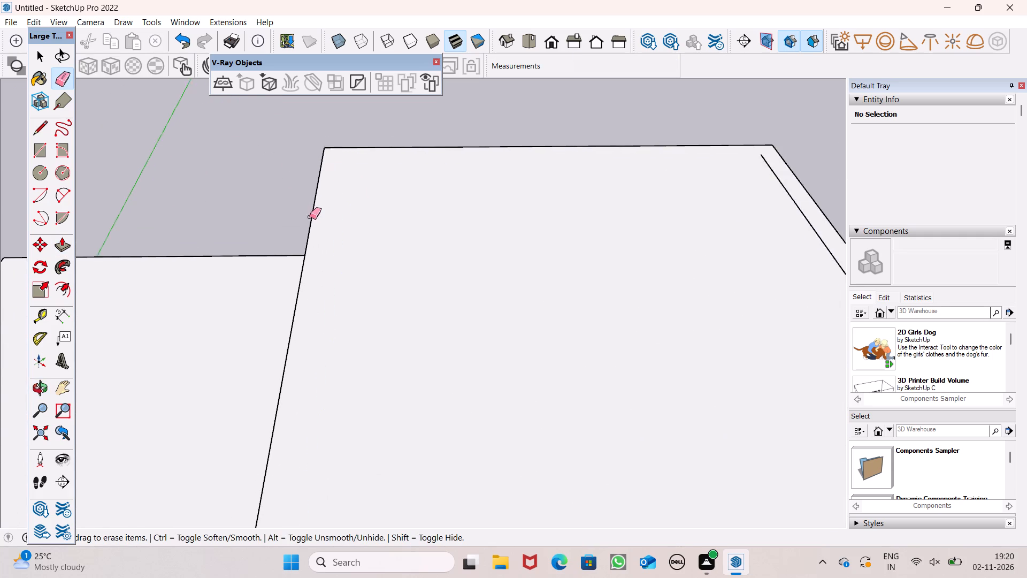
pyautogui.scroll(-6, 310, 217)
pyautogui.scroll(5, 624, 375)
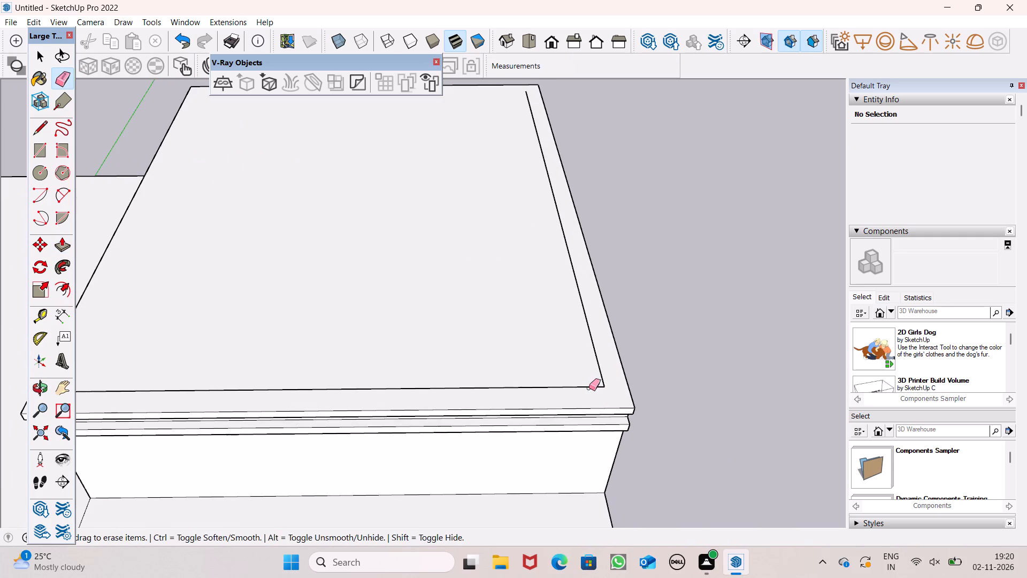
pyautogui.click(597, 383)
pyautogui.moveTo(602, 386); pyautogui.dragTo(602, 375)
pyautogui.scroll(-4, 502, 284)
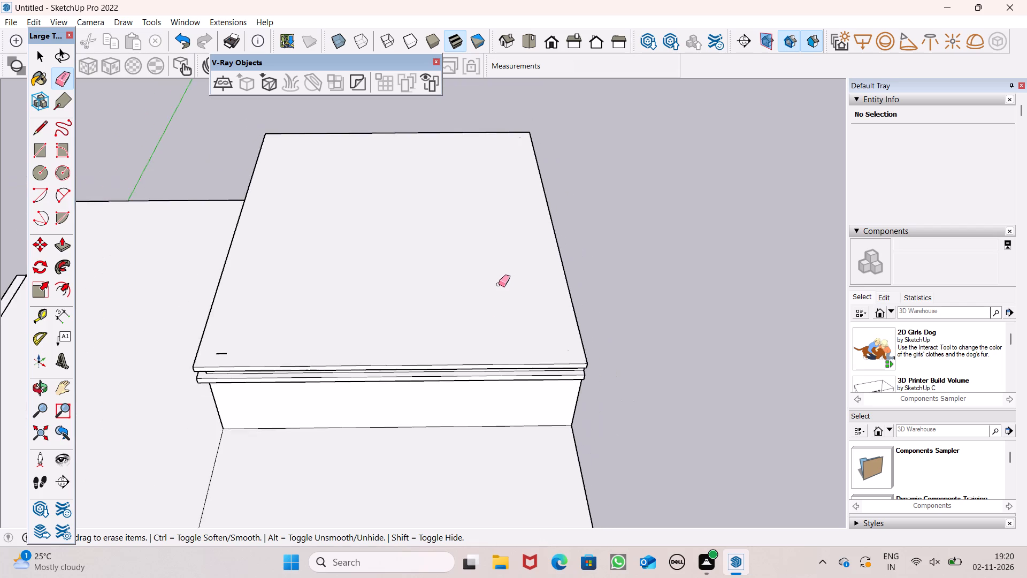
pyautogui.moveTo(493, 326); pyautogui.dragTo(464, 227, button='middle')
pyautogui.scroll(7, 187, 228)
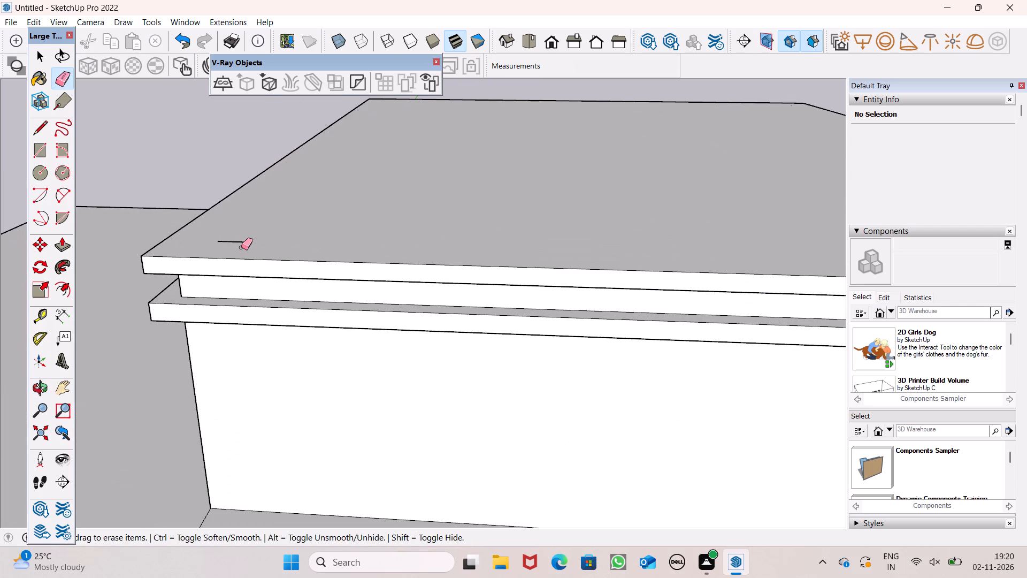
pyautogui.moveTo(241, 247); pyautogui.dragTo(240, 241)
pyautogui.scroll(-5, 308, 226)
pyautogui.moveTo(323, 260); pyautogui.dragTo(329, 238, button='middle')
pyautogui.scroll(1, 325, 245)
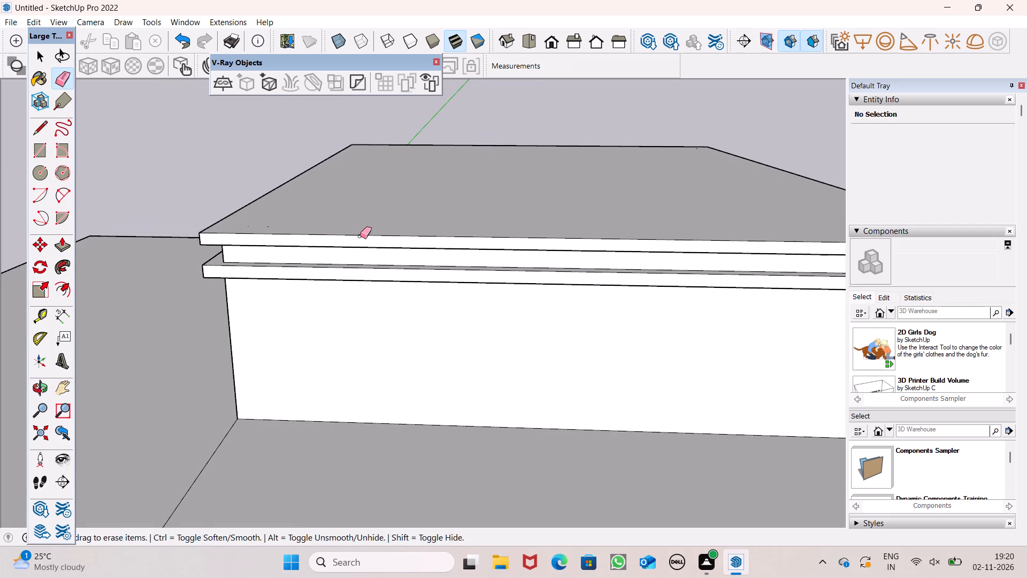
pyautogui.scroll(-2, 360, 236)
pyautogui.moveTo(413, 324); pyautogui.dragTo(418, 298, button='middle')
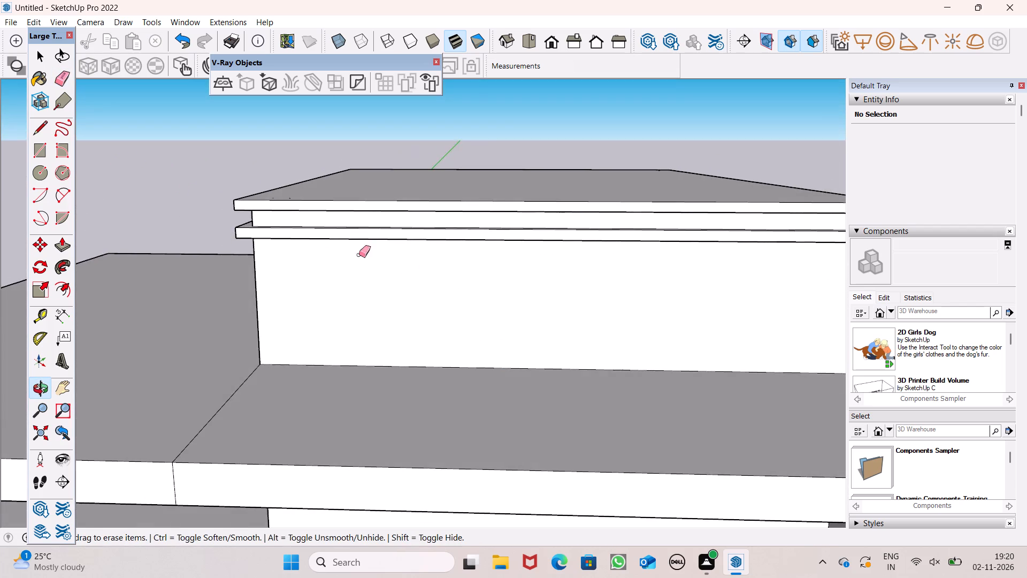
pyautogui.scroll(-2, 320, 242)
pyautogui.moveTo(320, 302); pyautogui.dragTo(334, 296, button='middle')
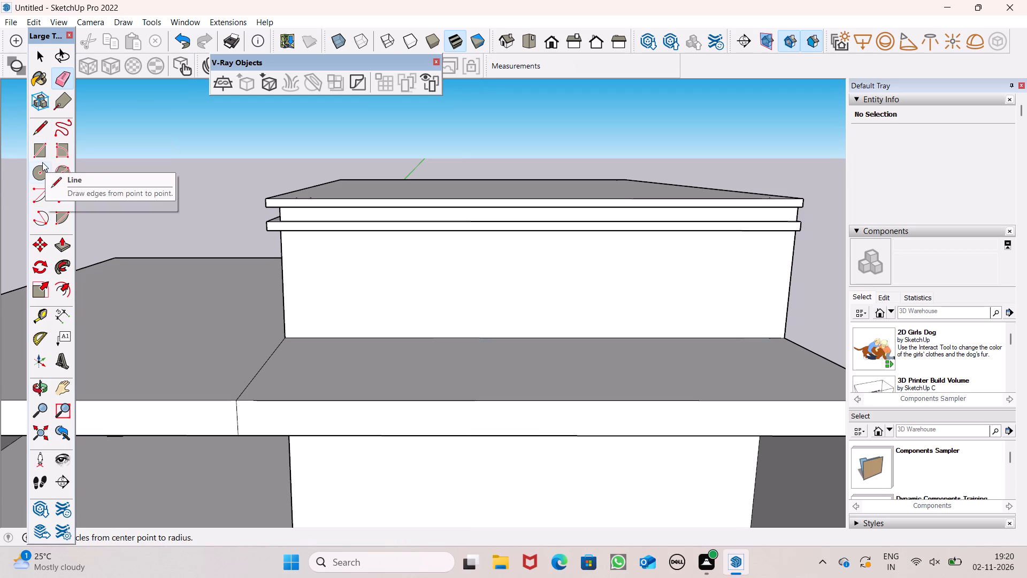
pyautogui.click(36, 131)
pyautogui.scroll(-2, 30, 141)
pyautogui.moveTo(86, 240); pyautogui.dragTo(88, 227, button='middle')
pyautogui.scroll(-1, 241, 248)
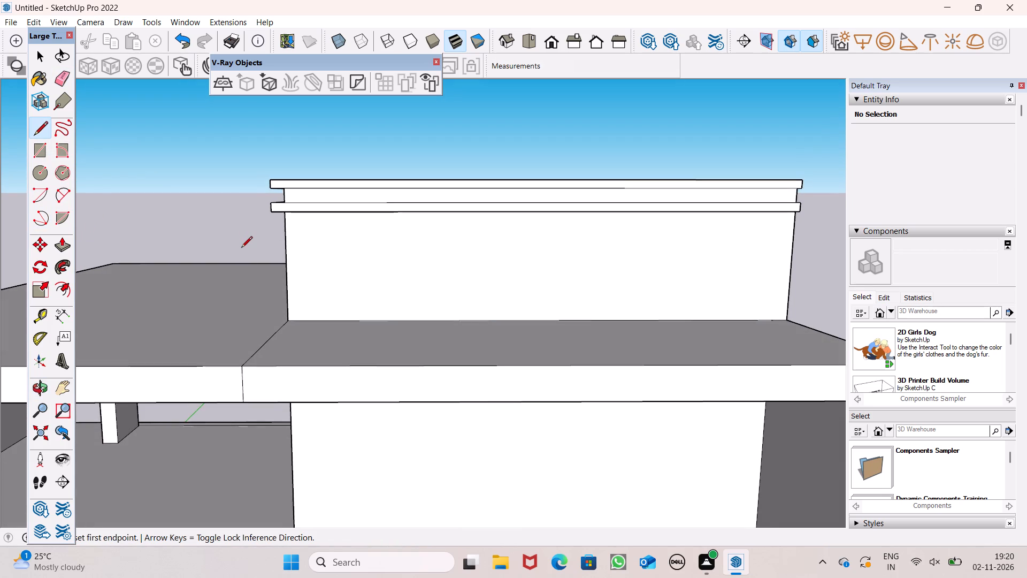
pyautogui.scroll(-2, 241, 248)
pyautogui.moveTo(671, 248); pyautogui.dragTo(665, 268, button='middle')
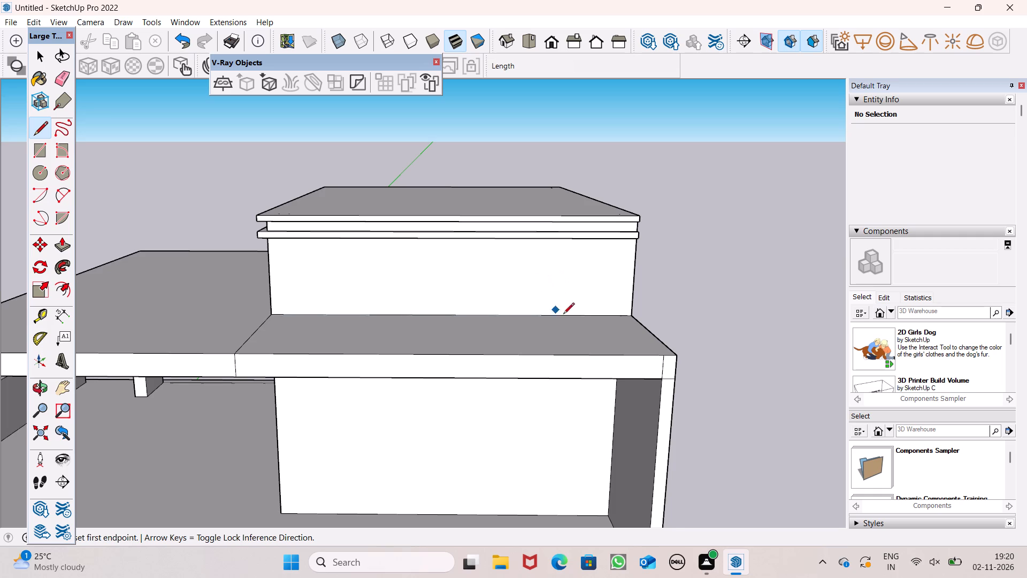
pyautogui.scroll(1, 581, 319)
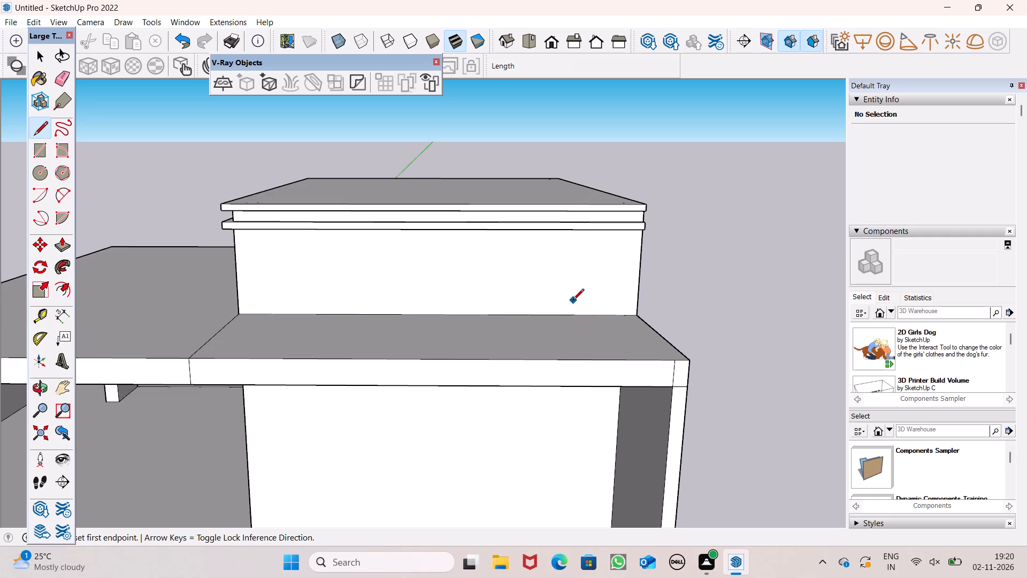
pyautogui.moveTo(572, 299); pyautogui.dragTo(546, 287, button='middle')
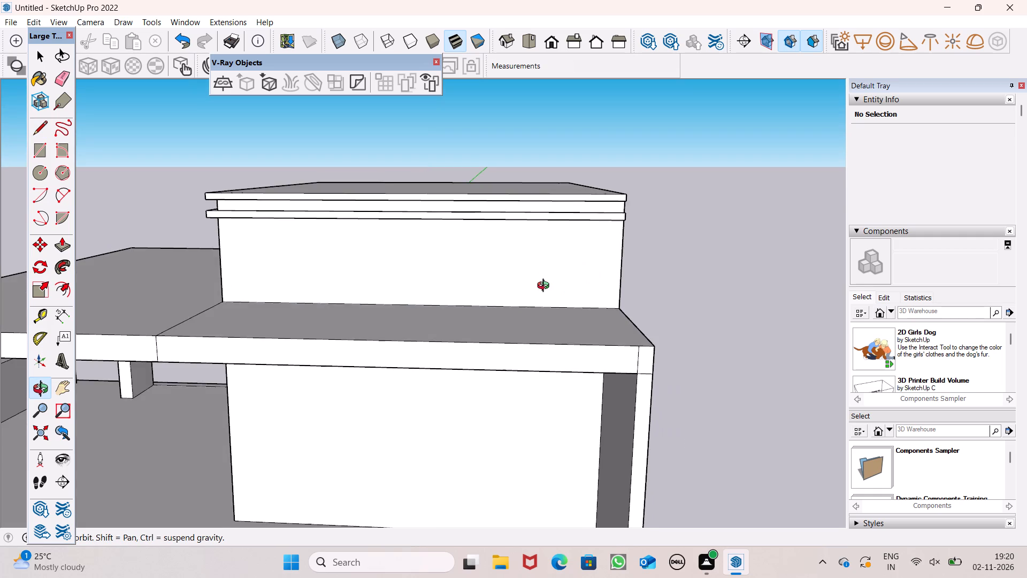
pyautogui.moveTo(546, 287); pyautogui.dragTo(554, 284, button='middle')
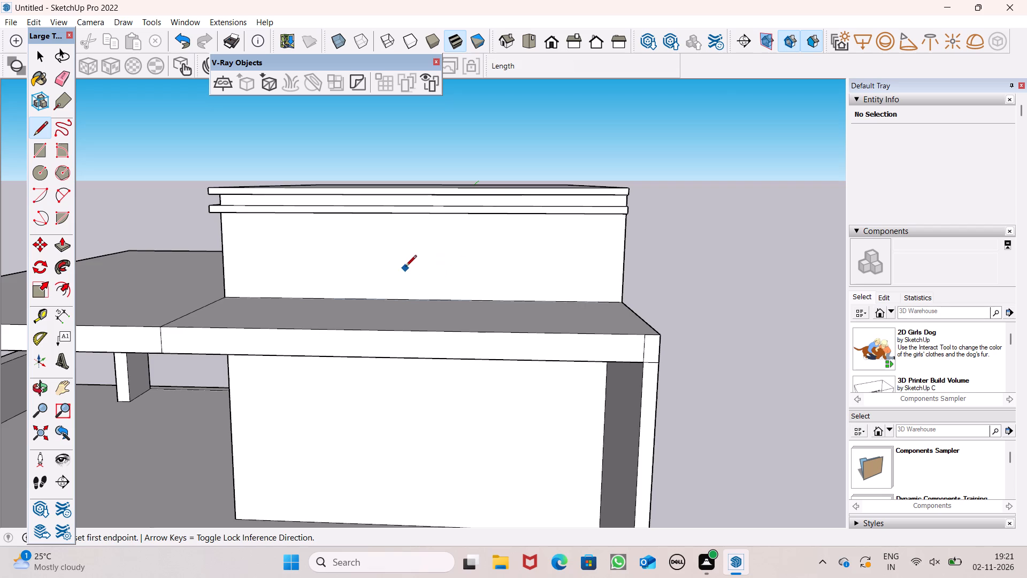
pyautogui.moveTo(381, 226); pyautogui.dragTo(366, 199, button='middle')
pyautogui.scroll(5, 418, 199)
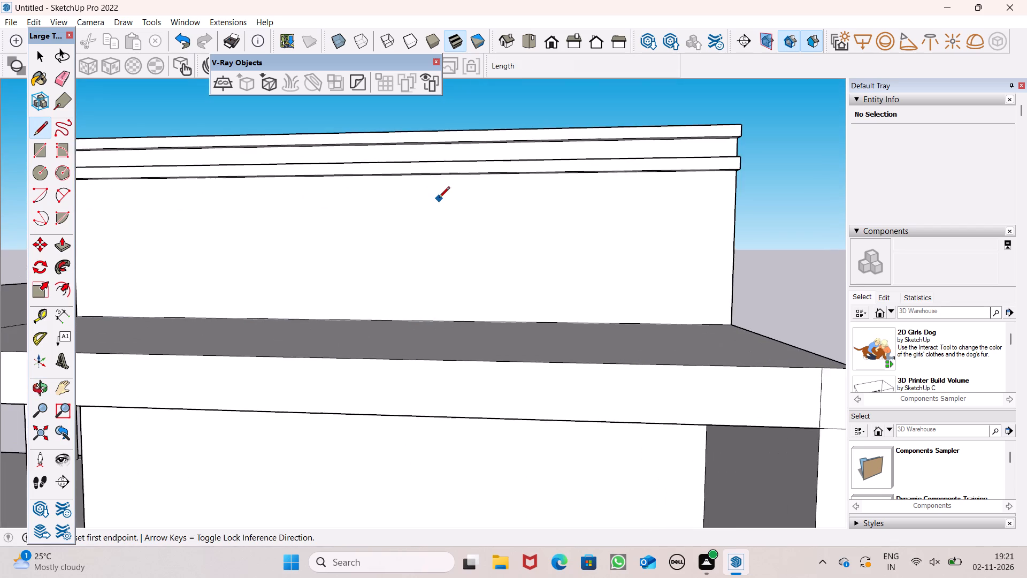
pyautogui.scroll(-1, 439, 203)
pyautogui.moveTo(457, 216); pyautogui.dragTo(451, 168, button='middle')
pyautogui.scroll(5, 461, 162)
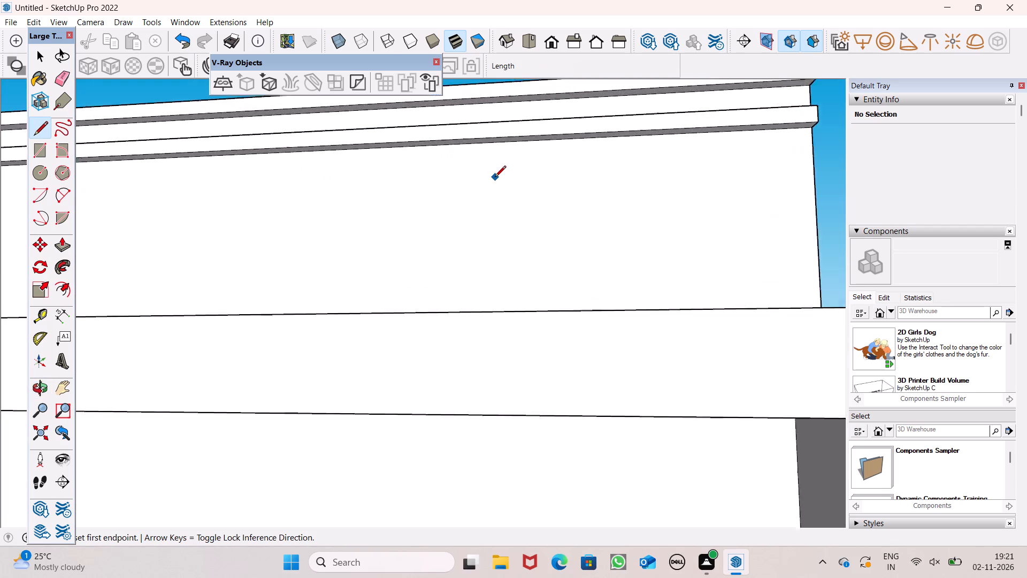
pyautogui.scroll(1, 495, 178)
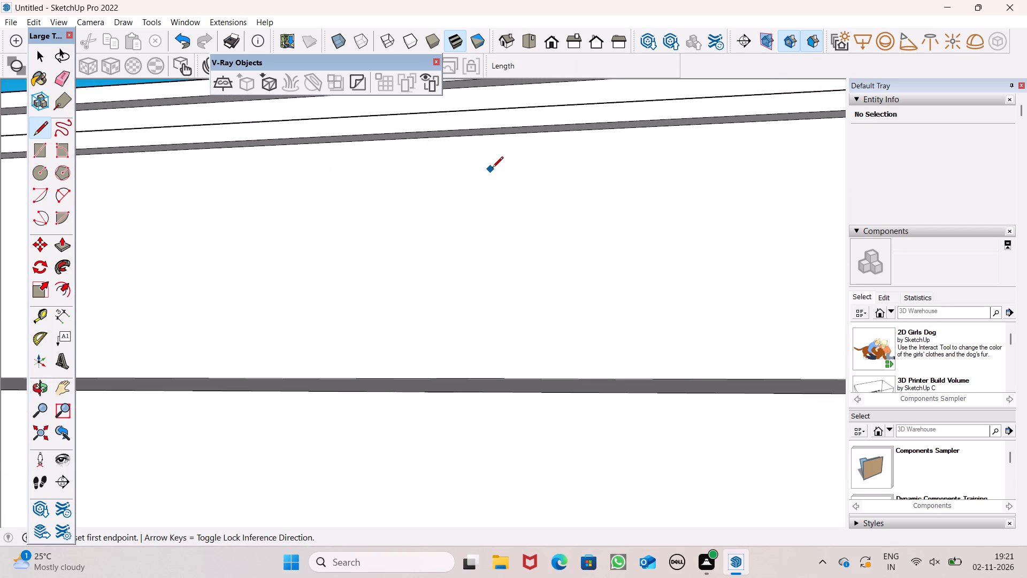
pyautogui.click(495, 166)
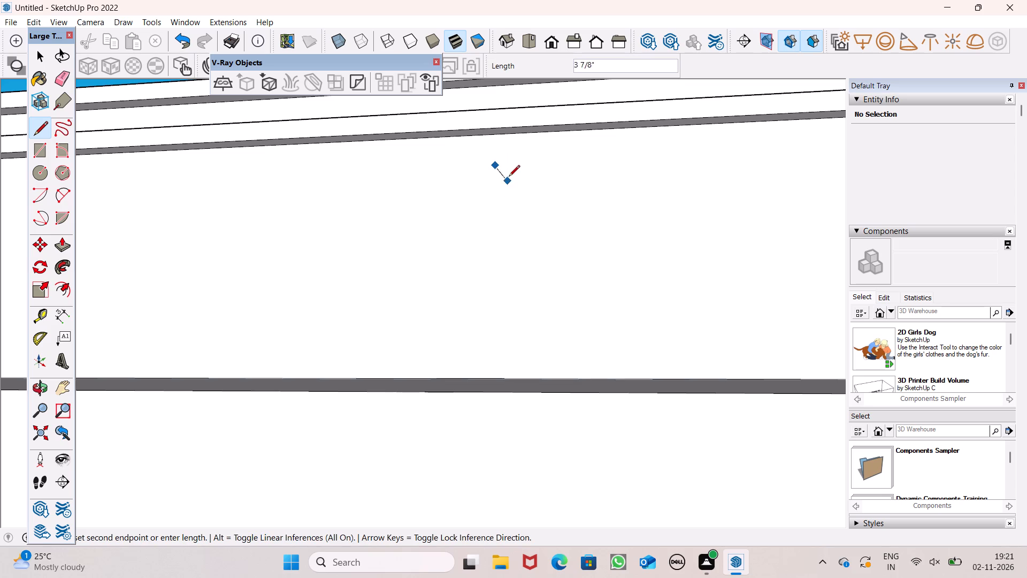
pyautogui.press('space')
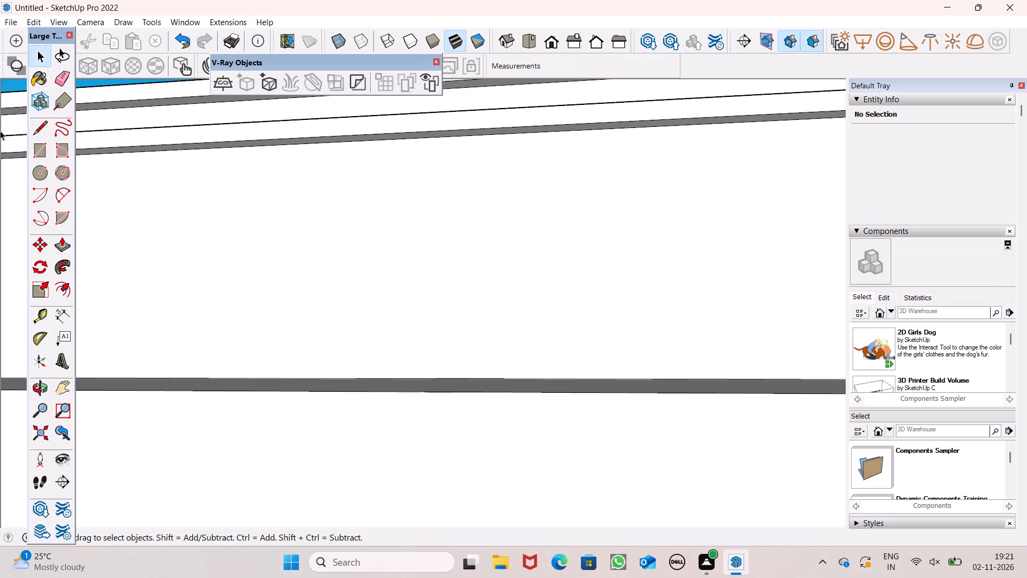
# Draw an upright rectangle about 4" wide and 8" high on the upper part of the rooftop block's front wall.
pyautogui.click(49, 151)
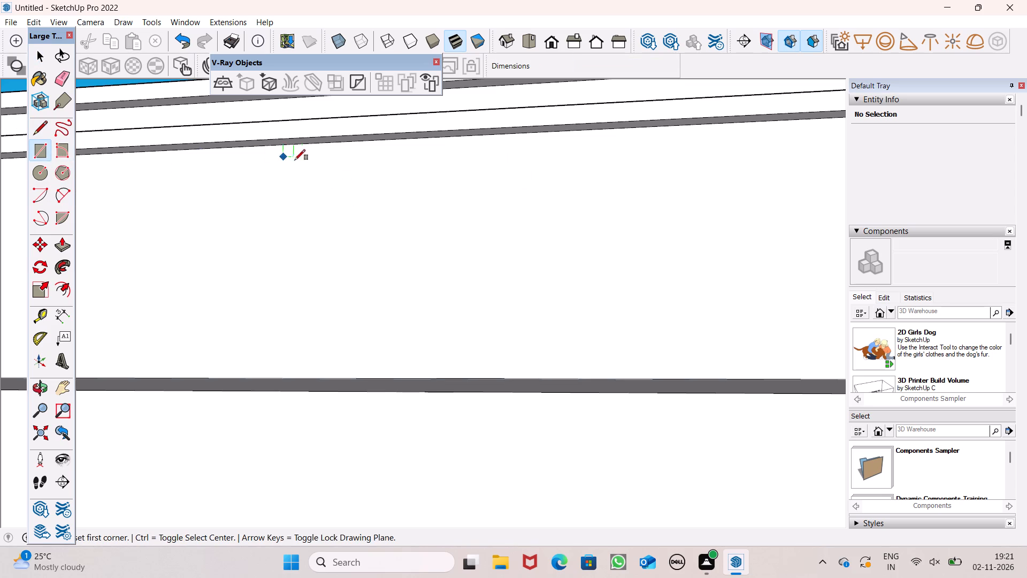
pyautogui.click(527, 168)
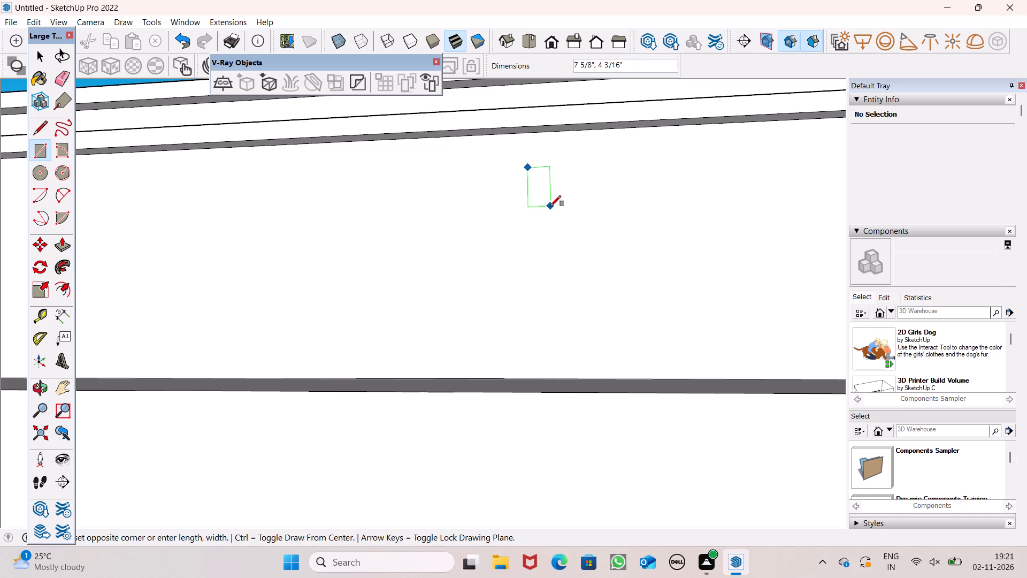
pyautogui.click(551, 207)
pyautogui.scroll(-6, 538, 255)
pyautogui.moveTo(534, 320); pyautogui.dragTo(533, 369, button='middle')
pyautogui.press('space')
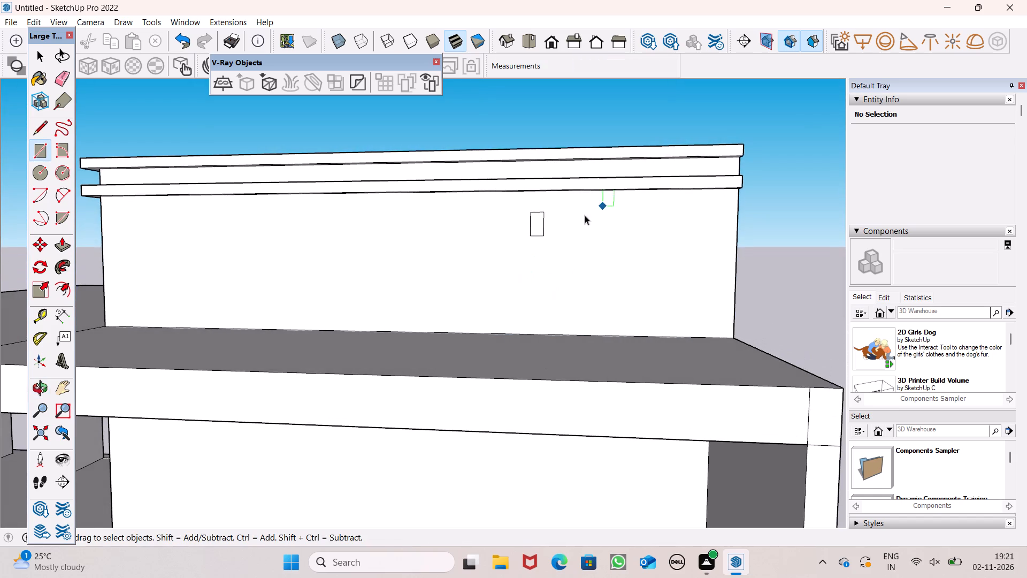
# Copy the small rectangle about 8 7/16" sideways along the front wall and multiply the copy by 4, making a row of five.
pyautogui.scroll(-2, 492, 266)
pyautogui.scroll(6, 531, 165)
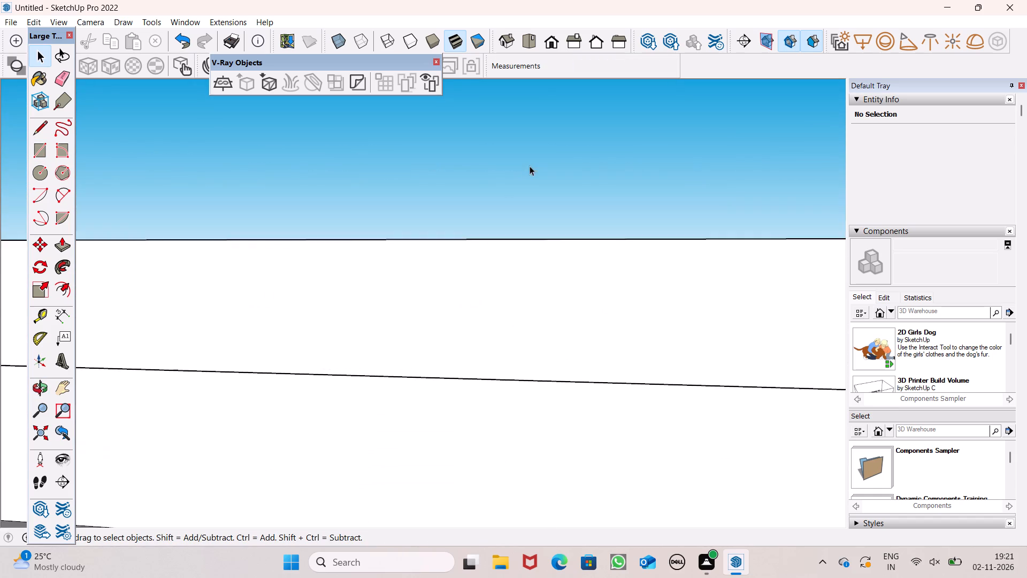
pyautogui.scroll(-5, 484, 193)
pyautogui.scroll(-4, 455, 334)
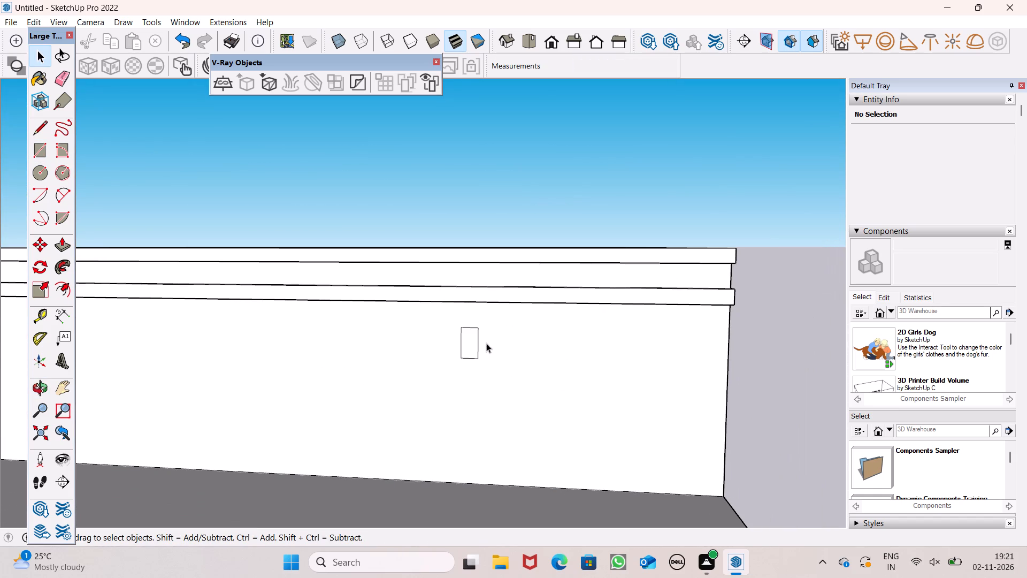
pyautogui.doubleClick(471, 345)
pyautogui.press('m')
pyautogui.press('Return')
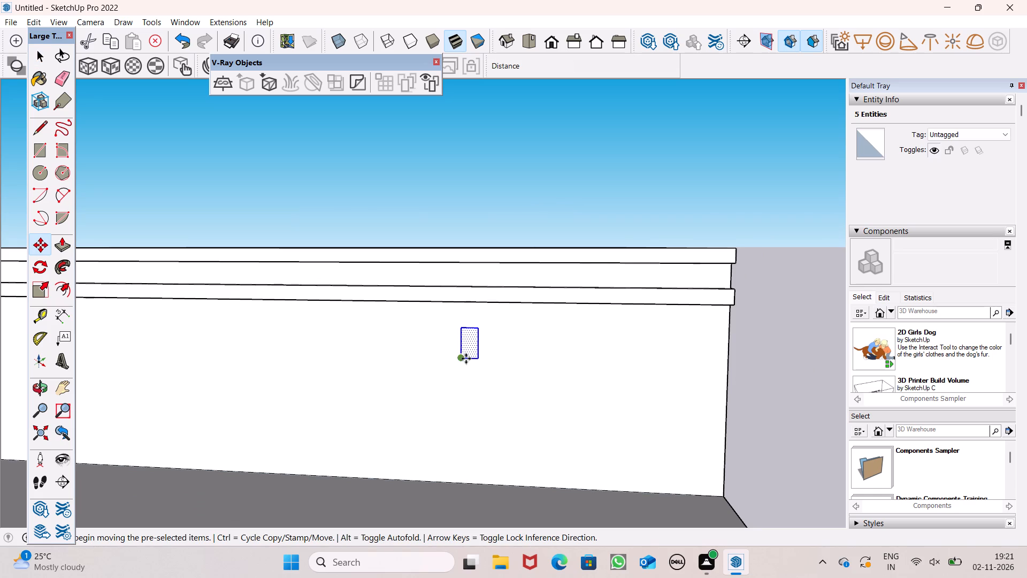
pyautogui.moveTo(474, 358); pyautogui.dragTo(508, 358)
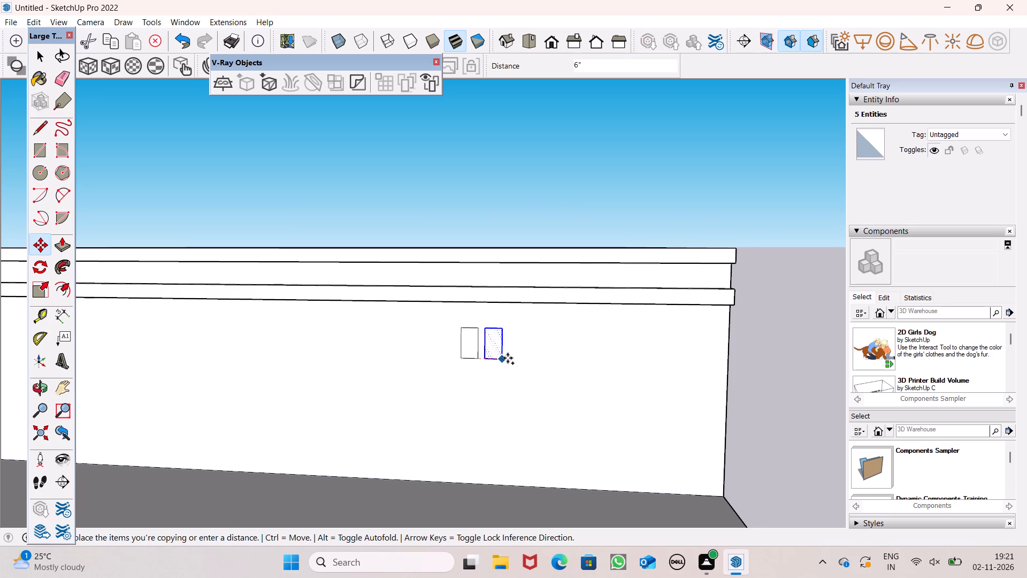
pyautogui.moveTo(508, 358); pyautogui.dragTo(511, 355)
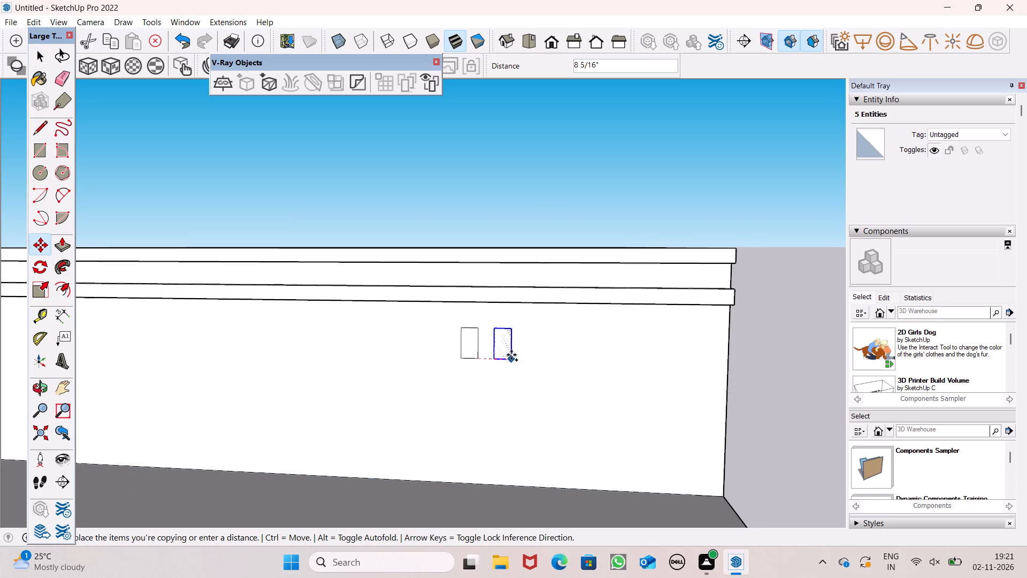
pyautogui.moveTo(511, 355); pyautogui.dragTo(512, 355)
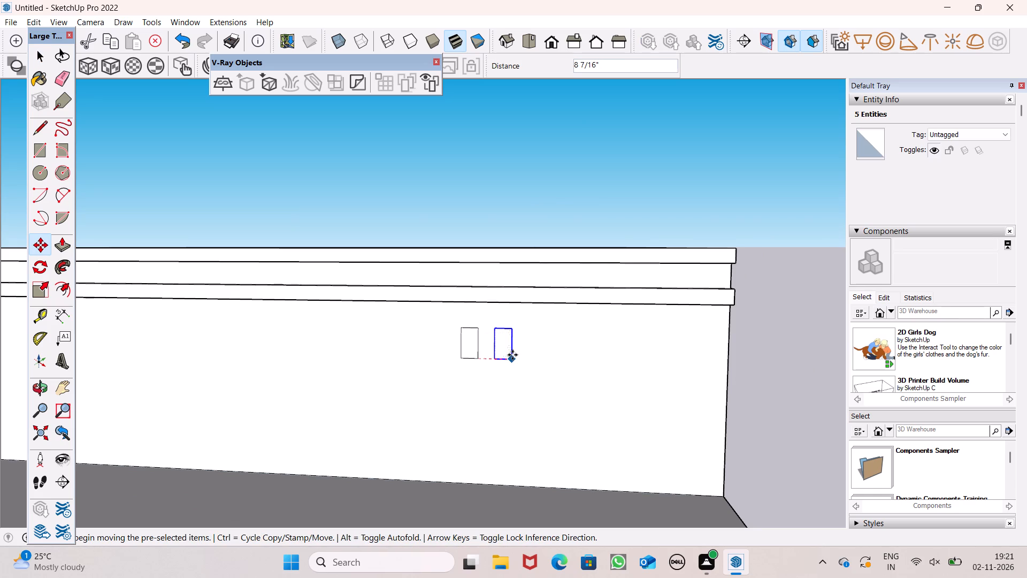
pyautogui.write('*4')
pyautogui.press('Return')
pyautogui.press('space')
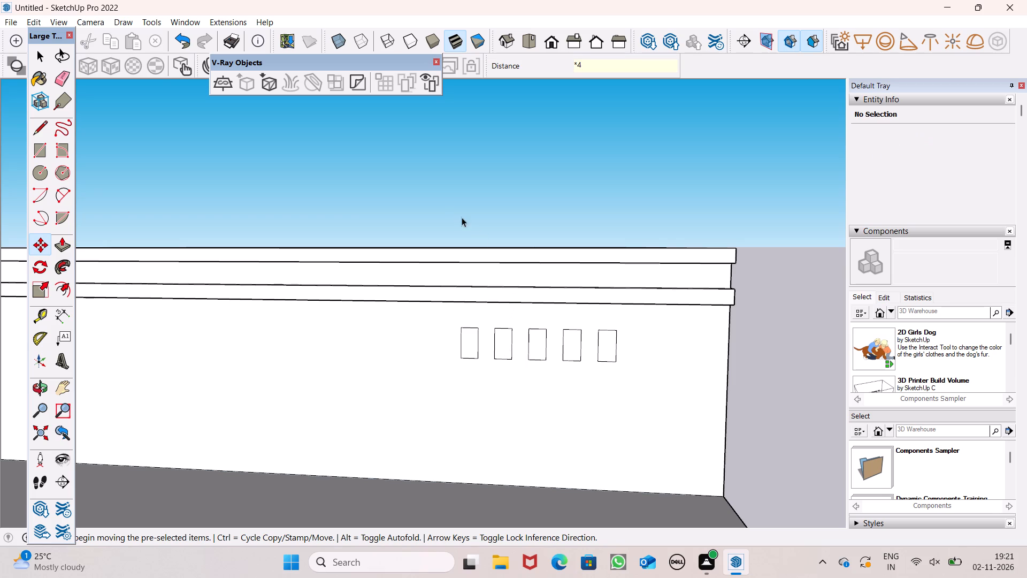
# Push/Pull the first rectangle of the row outward about 8 7/8" from the rooftop block's front wall.
pyautogui.scroll(-1, 451, 202)
pyautogui.click(66, 249)
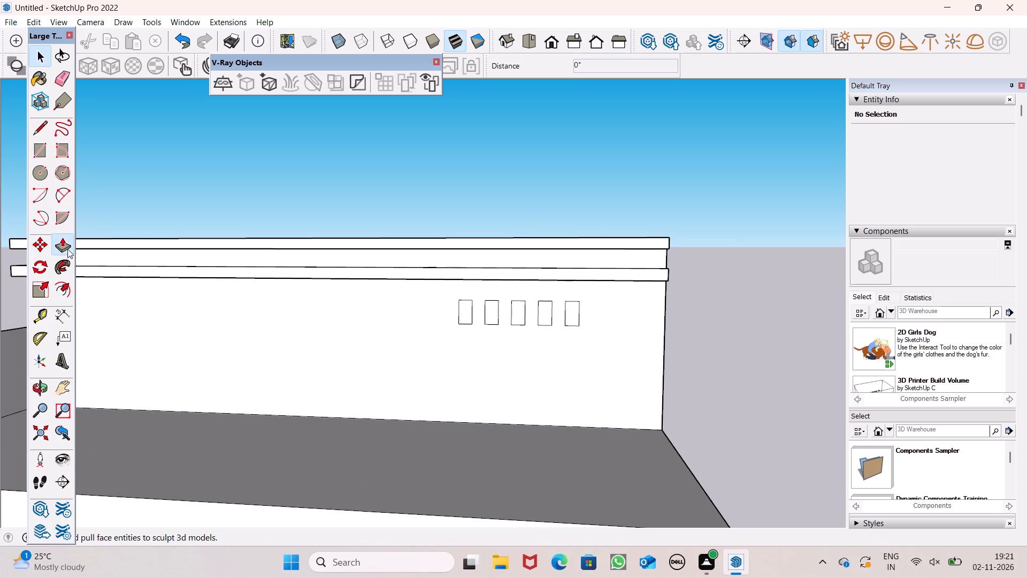
pyautogui.scroll(-1, 317, 240)
pyautogui.moveTo(459, 360); pyautogui.dragTo(490, 399, button='middle')
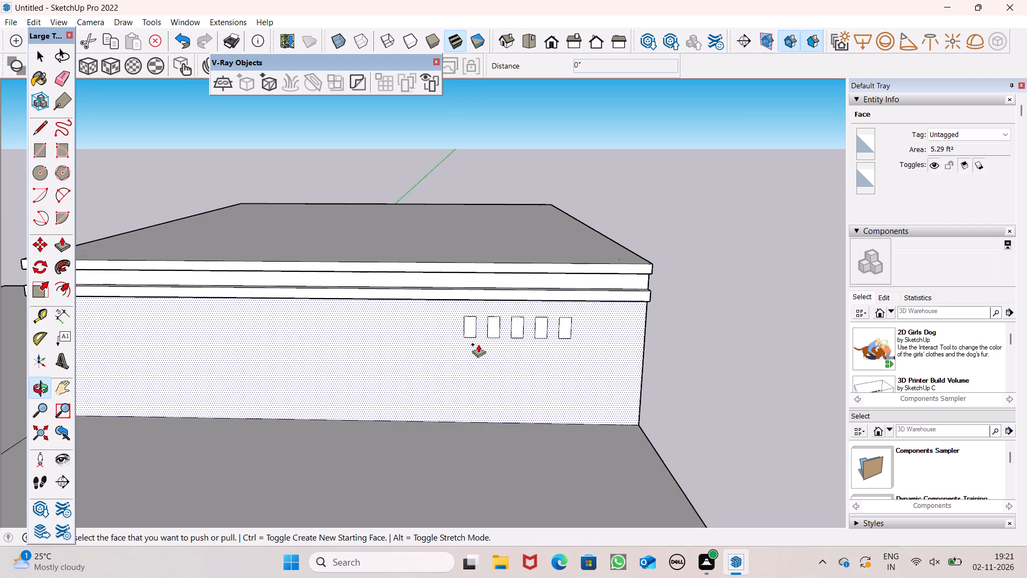
pyautogui.scroll(5, 478, 344)
pyautogui.scroll(-2, 465, 313)
pyautogui.moveTo(453, 347); pyautogui.dragTo(499, 396, button='middle')
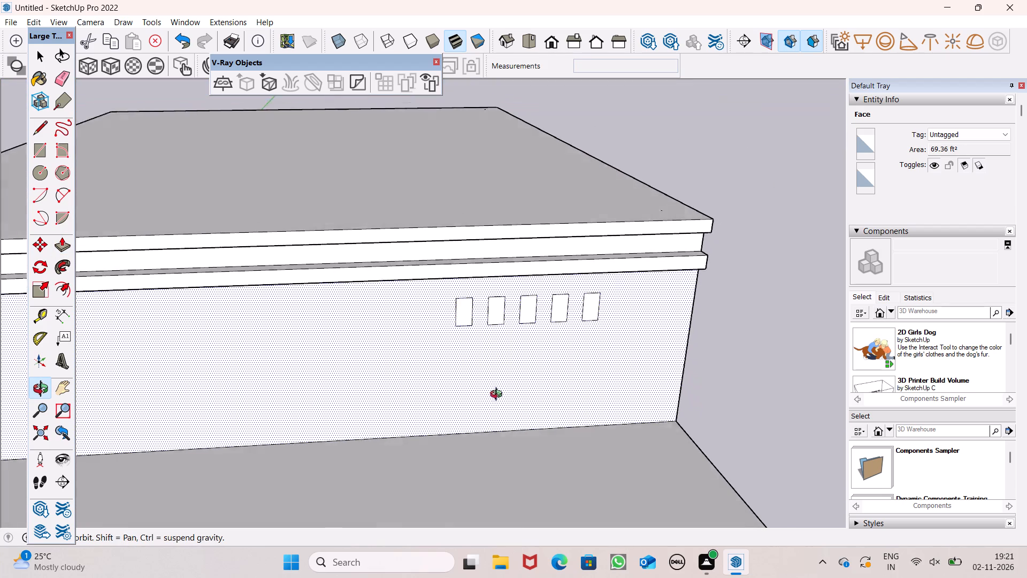
pyautogui.moveTo(499, 396); pyautogui.dragTo(504, 403, button='middle')
pyautogui.scroll(1, 496, 376)
pyautogui.moveTo(459, 311); pyautogui.dragTo(466, 328)
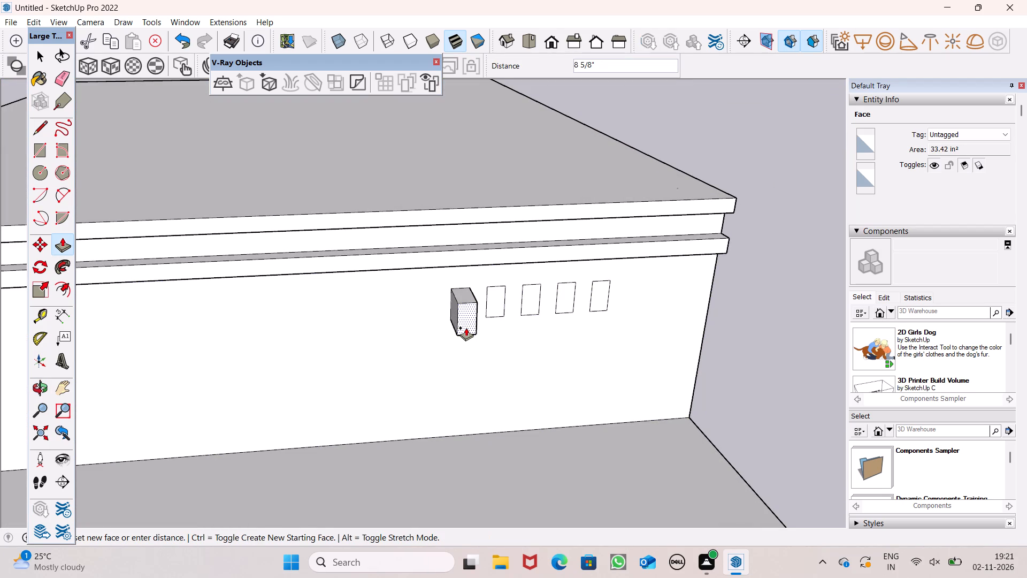
pyautogui.moveTo(466, 328); pyautogui.dragTo(466, 328)
# Push/Pull the remaining four rectangles outward 8 7/8" to match the first projecting block.
pyautogui.moveTo(505, 370); pyautogui.dragTo(335, 379, button='middle')
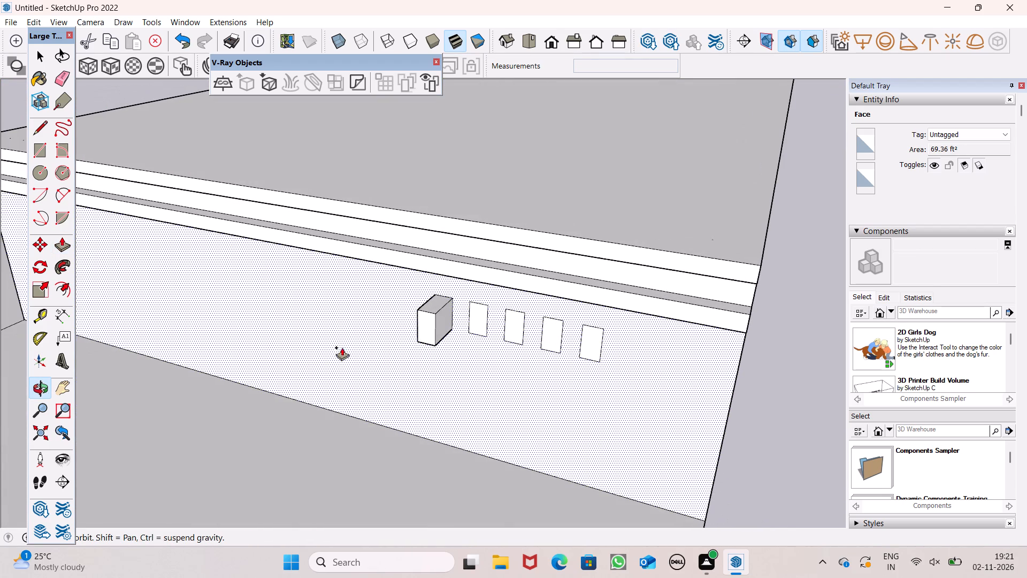
pyautogui.scroll(1, 431, 306)
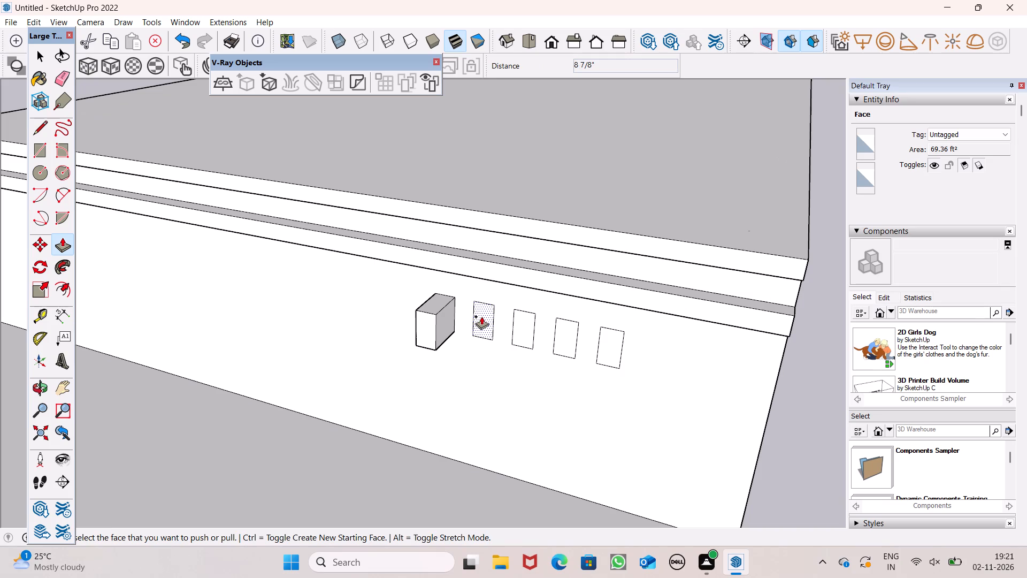
pyautogui.moveTo(484, 314); pyautogui.dragTo(434, 314)
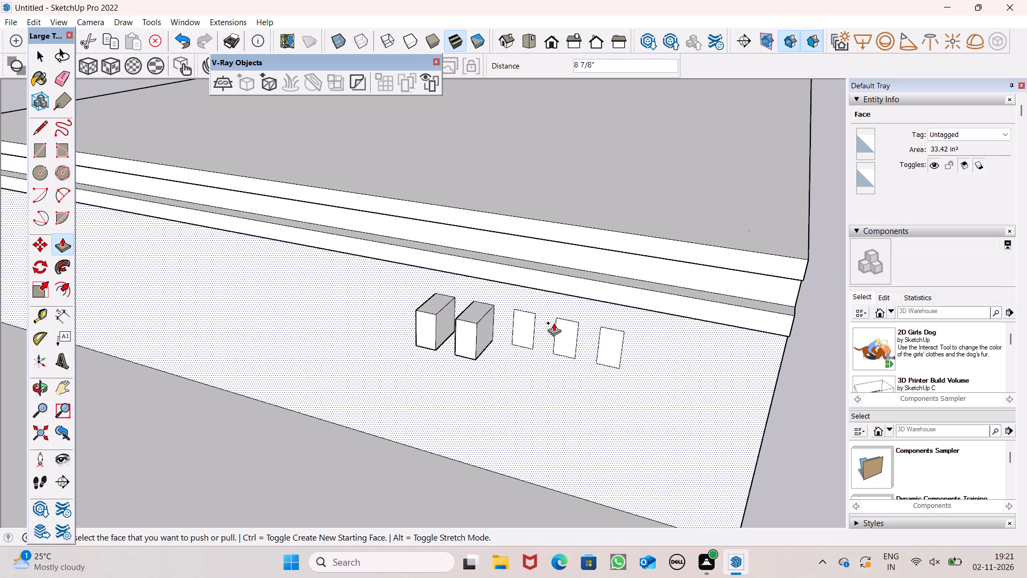
pyautogui.moveTo(527, 323); pyautogui.dragTo(478, 323)
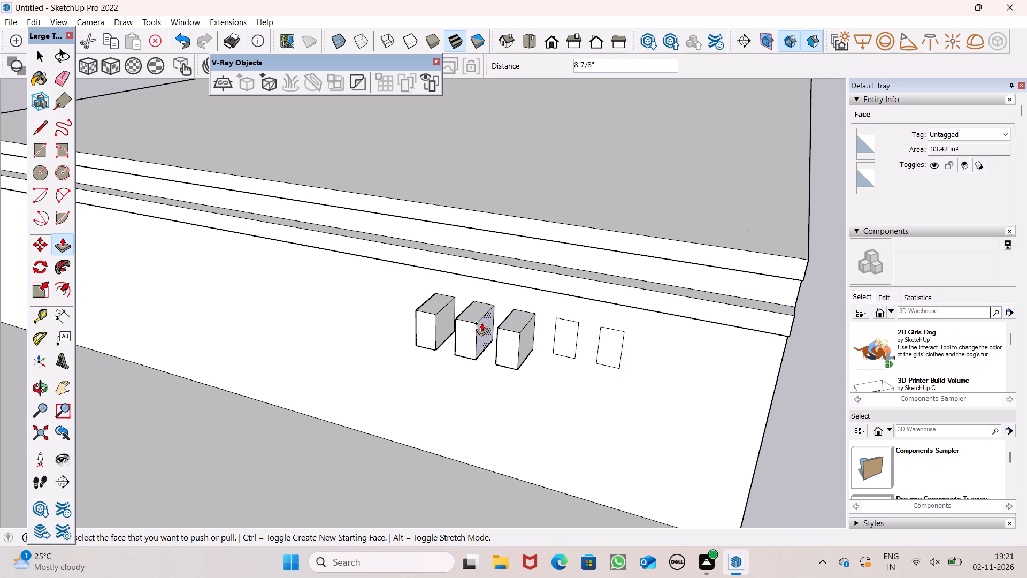
pyautogui.moveTo(562, 332); pyautogui.dragTo(517, 329)
pyautogui.moveTo(604, 340); pyautogui.dragTo(564, 345)
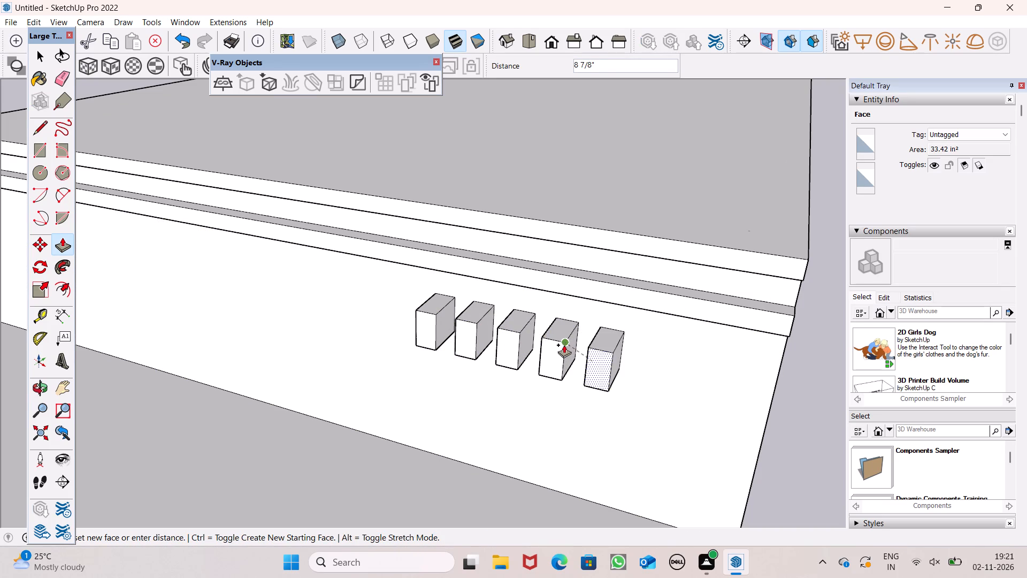
pyautogui.moveTo(564, 345); pyautogui.dragTo(564, 344)
pyautogui.scroll(-6, 522, 314)
pyautogui.moveTo(490, 372); pyautogui.dragTo(522, 294, button='middle')
pyautogui.press('space')
# Examine the row of projecting blocks on the rooftop block's wall in relation to the whole house front.
pyautogui.scroll(-3, 420, 253)
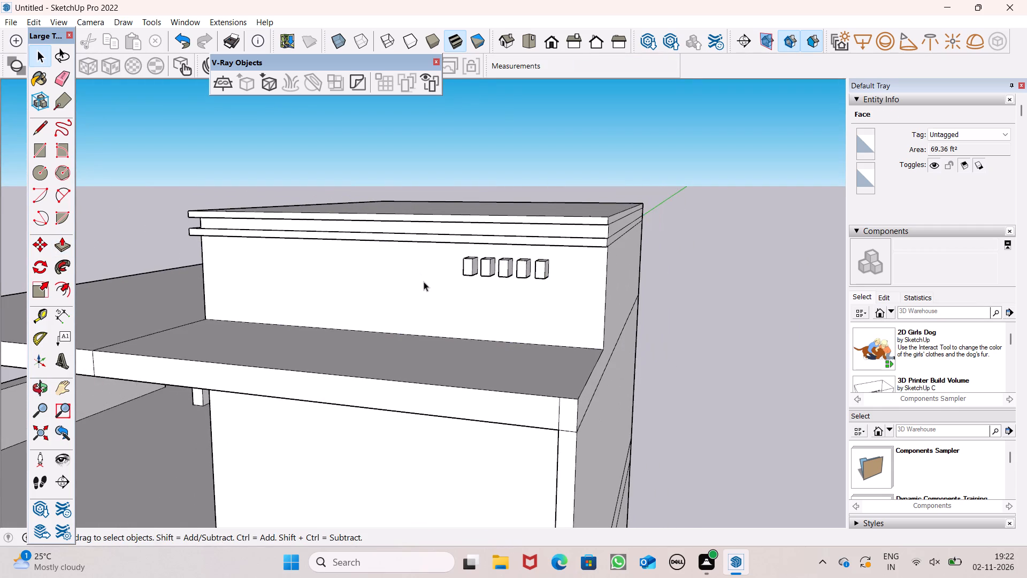
pyautogui.moveTo(426, 283); pyautogui.dragTo(499, 280, button='middle')
pyautogui.scroll(-2, 408, 265)
pyautogui.scroll(1, 542, 277)
pyautogui.scroll(-2, 561, 259)
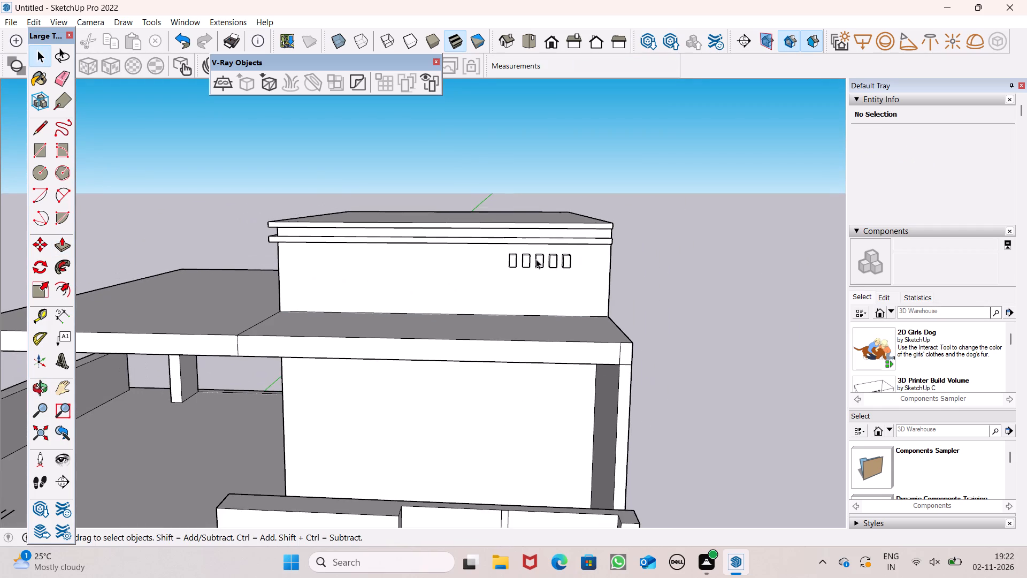
pyautogui.scroll(-3, 522, 239)
pyautogui.scroll(-3, 522, 299)
pyautogui.moveTo(518, 393); pyautogui.dragTo(539, 421, button='middle')
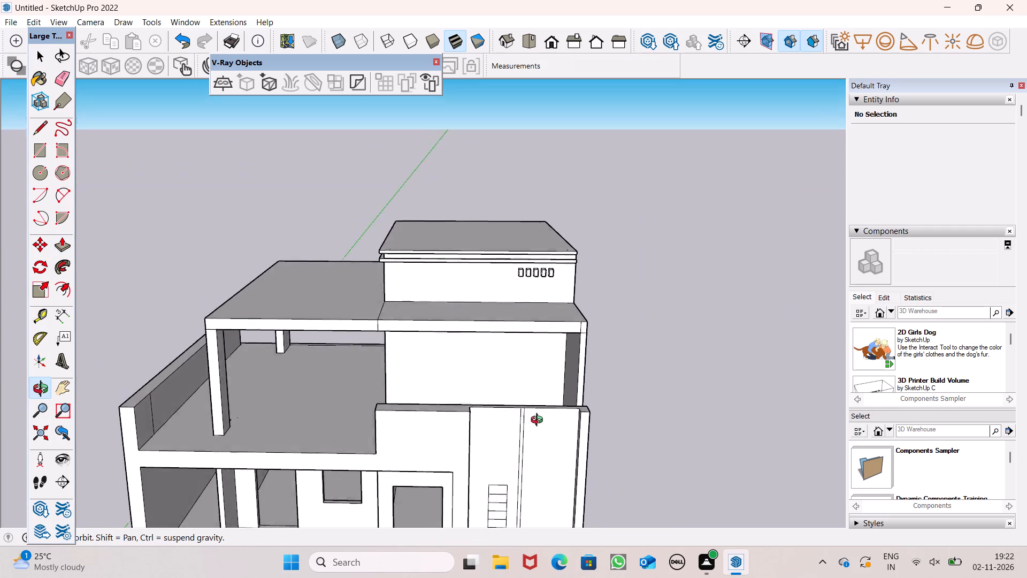
# Draw a vertical line about 10' long down the top storey's front wall, from the slab's underside to the floor.
pyautogui.moveTo(539, 421); pyautogui.dragTo(565, 473, button='middle')
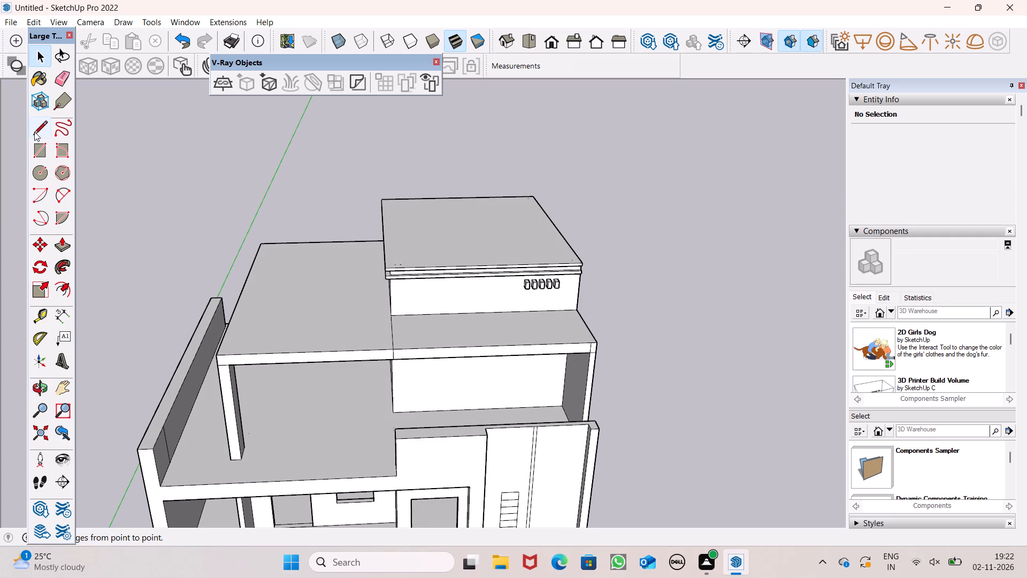
pyautogui.click(36, 130)
pyautogui.scroll(-1, 136, 215)
pyautogui.moveTo(295, 365); pyautogui.dragTo(458, 229, button='middle')
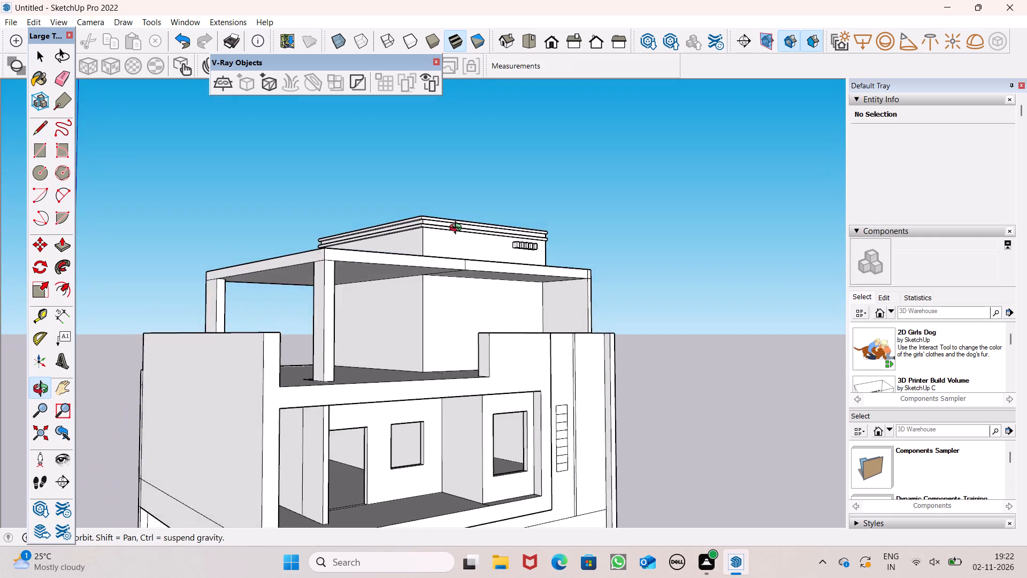
pyautogui.moveTo(458, 229); pyautogui.dragTo(461, 234, button='middle')
pyautogui.scroll(8, 478, 326)
pyautogui.moveTo(497, 333); pyautogui.dragTo(508, 359, button='middle')
pyautogui.scroll(1, 499, 336)
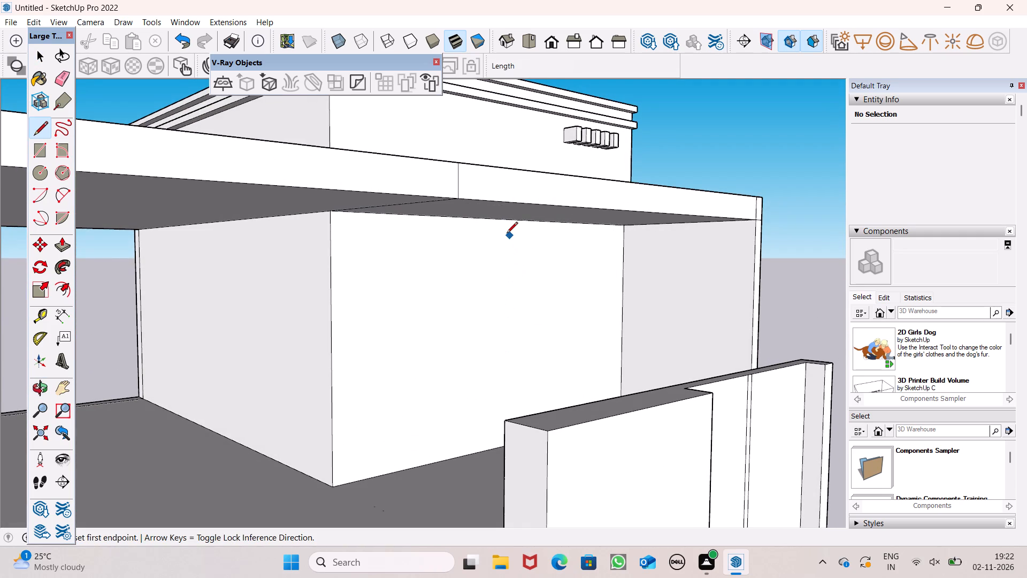
pyautogui.click(503, 222)
pyautogui.moveTo(519, 313); pyautogui.dragTo(526, 341, button='middle')
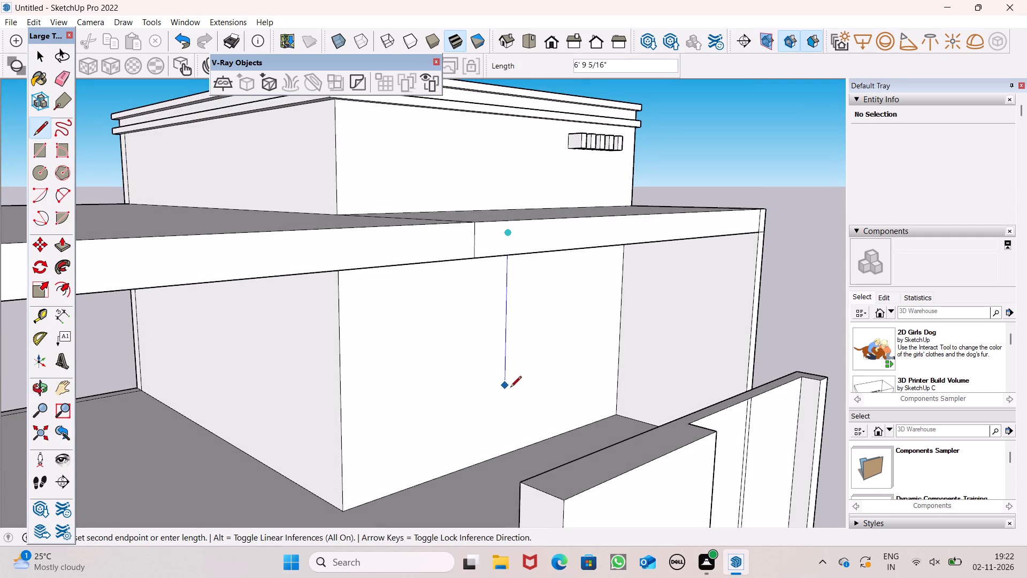
pyautogui.click(501, 451)
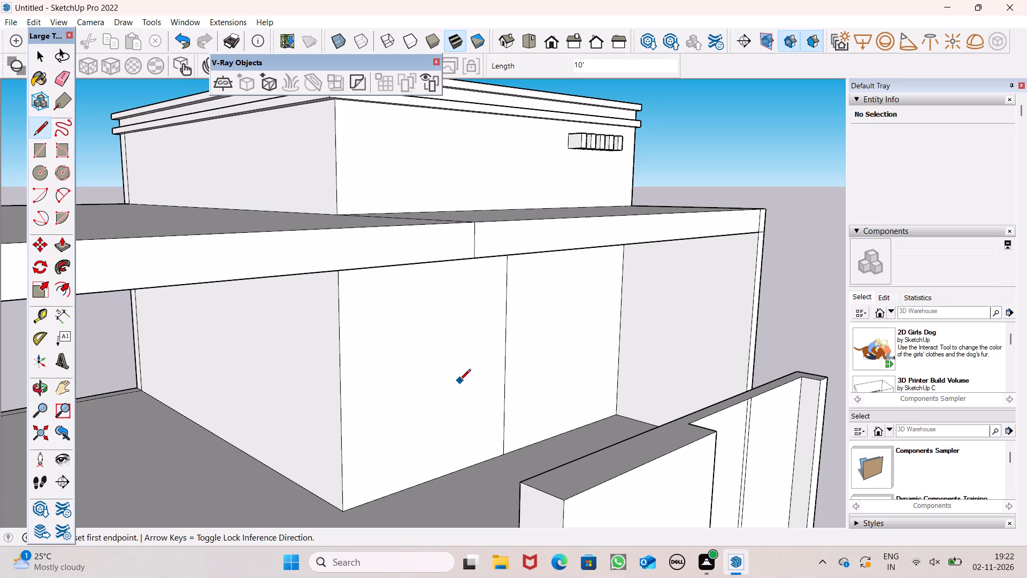
# Push/Pull the right-hand section of the divided top-storey front wall outward about 2' 4".
pyautogui.scroll(-1, 459, 381)
pyautogui.moveTo(517, 400); pyautogui.dragTo(368, 374, button='middle')
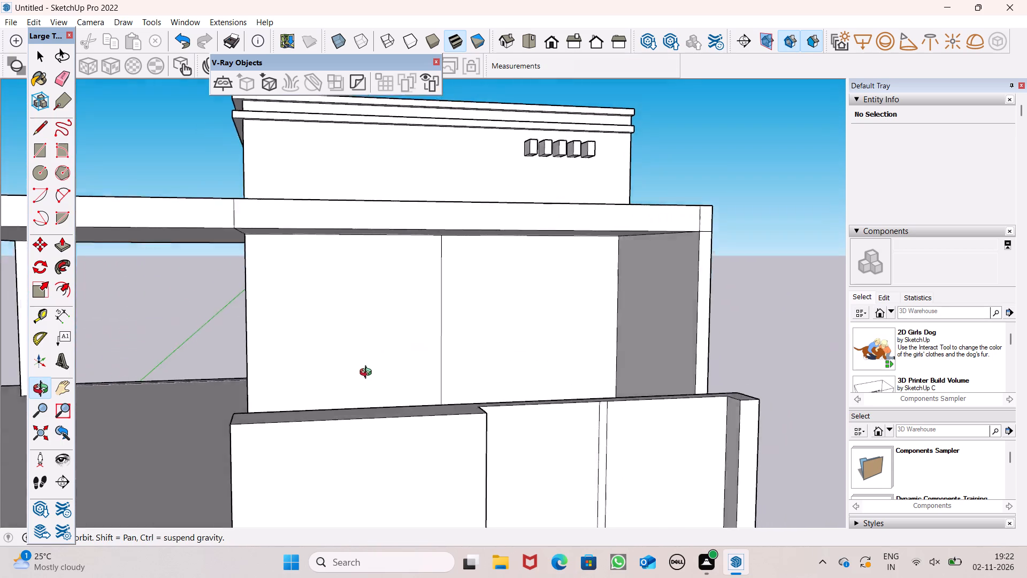
pyautogui.moveTo(368, 374); pyautogui.dragTo(297, 379, button='middle')
pyautogui.press('space')
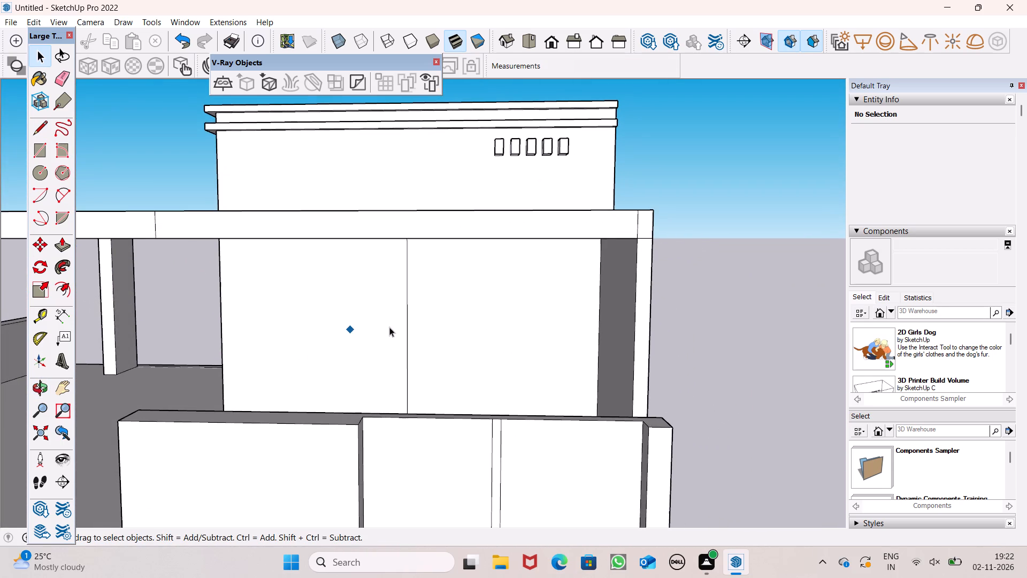
pyautogui.click(69, 253)
pyautogui.moveTo(368, 358); pyautogui.dragTo(399, 377, button='middle')
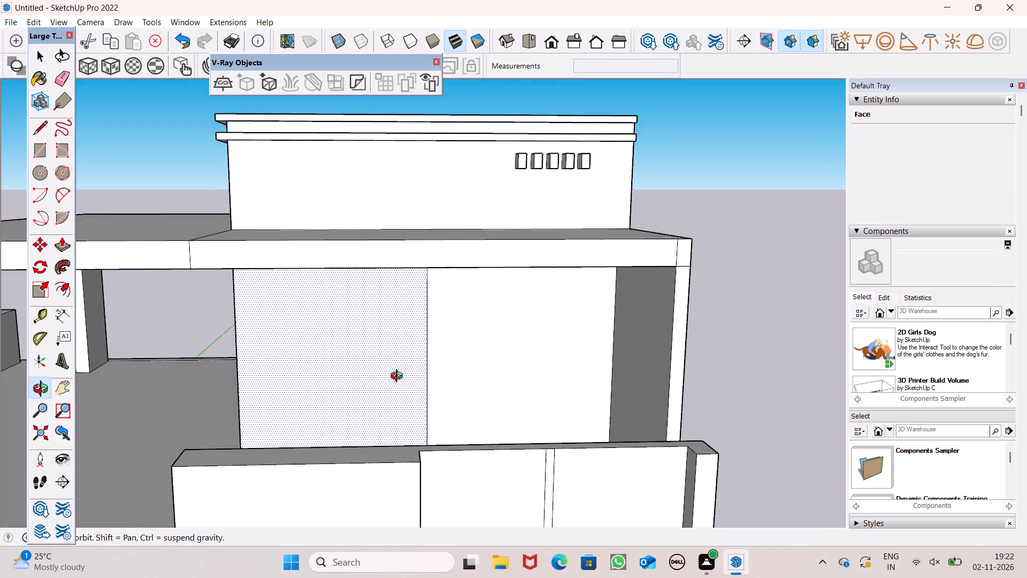
pyautogui.scroll(1, 403, 372)
pyautogui.moveTo(399, 377); pyautogui.dragTo(408, 364, button='middle')
pyautogui.moveTo(456, 346); pyautogui.dragTo(463, 357)
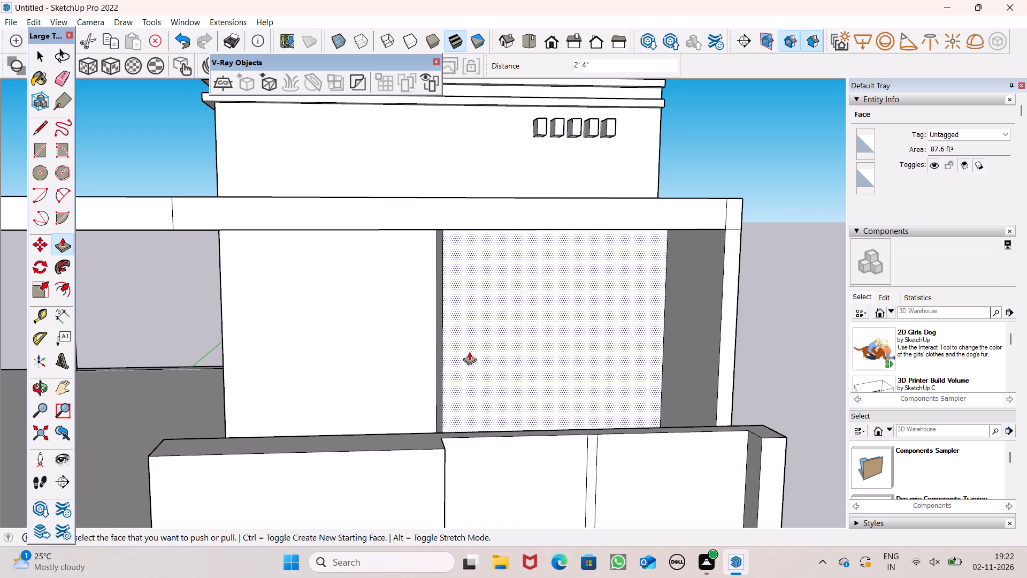
# Push/Pull the projecting right-hand wall section back inward about 1' 9 9/16", leaving a shallow step in the wall.
pyautogui.scroll(-4, 471, 328)
pyautogui.moveTo(434, 361); pyautogui.dragTo(530, 407, button='middle')
pyautogui.scroll(7, 495, 402)
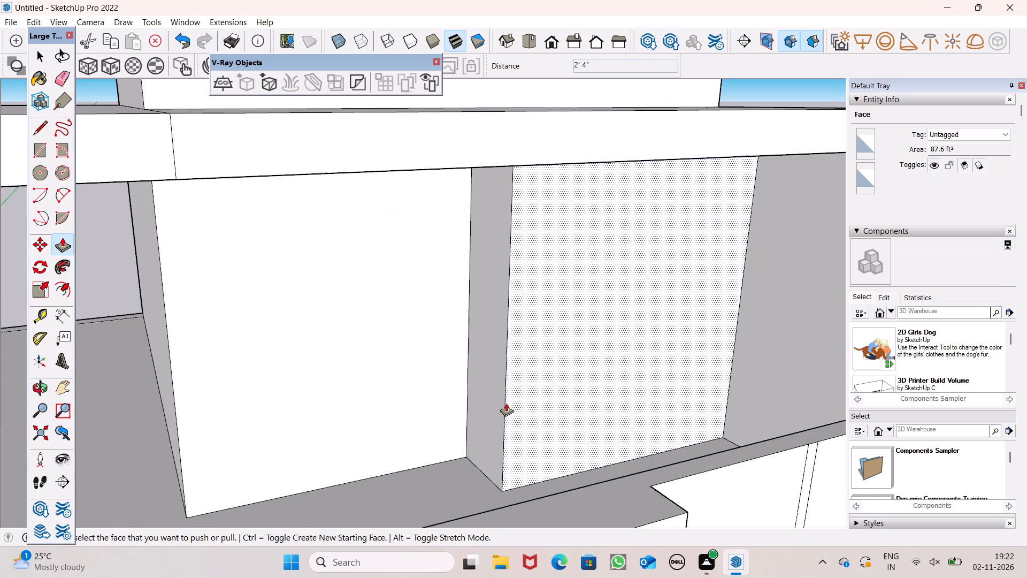
pyautogui.moveTo(516, 410); pyautogui.dragTo(500, 397)
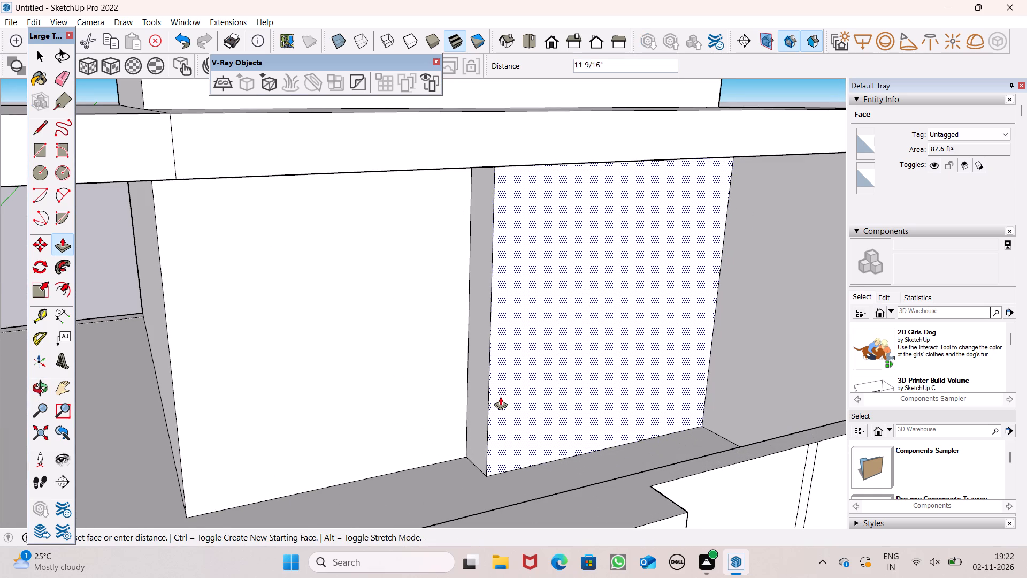
pyautogui.moveTo(500, 397); pyautogui.dragTo(495, 390)
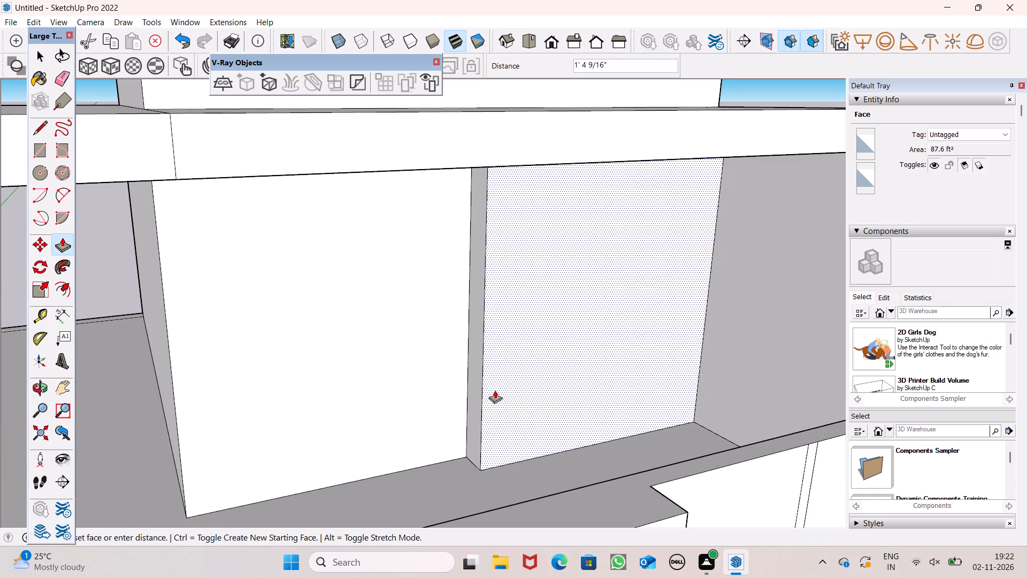
pyautogui.moveTo(495, 390); pyautogui.dragTo(493, 379)
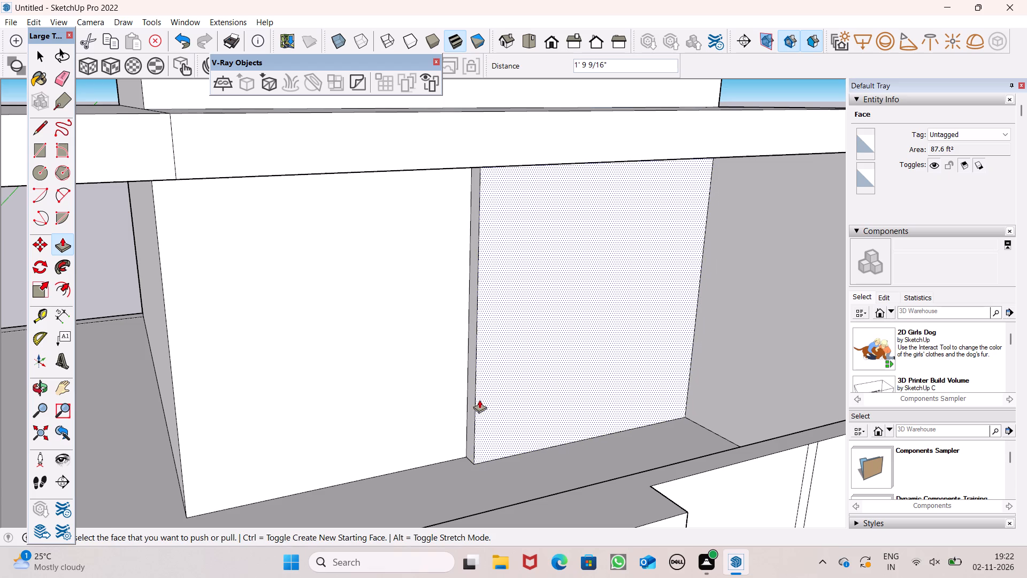
# Push/Pull the step's narrow side face sideways about 1' 7 3/16" to widen the projecting wall section.
pyautogui.moveTo(471, 414); pyautogui.dragTo(425, 437)
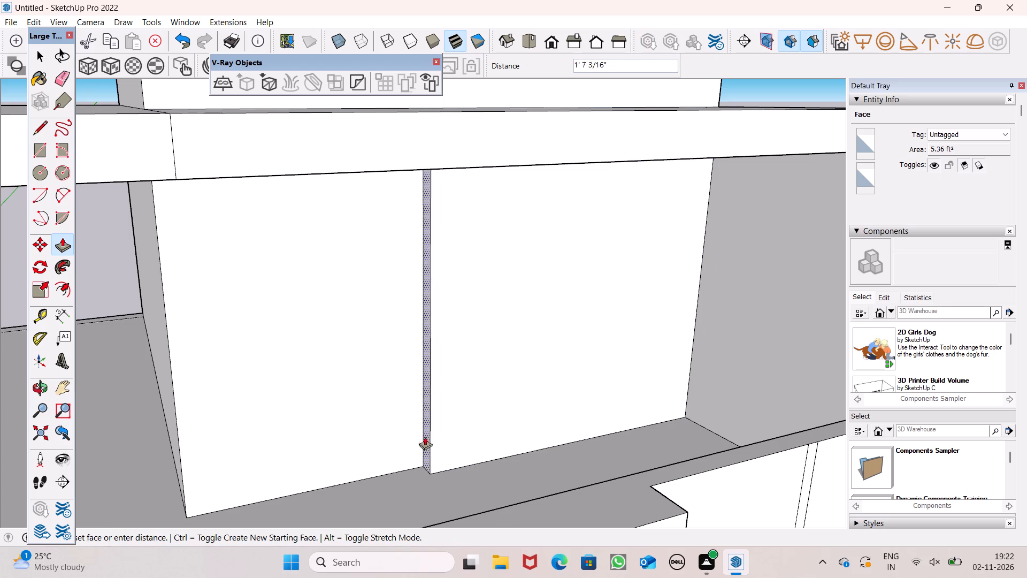
pyautogui.moveTo(425, 437); pyautogui.dragTo(425, 435)
pyautogui.scroll(-5, 407, 377)
pyautogui.moveTo(483, 392); pyautogui.dragTo(402, 362, button='middle')
pyautogui.press('space')
# Push/Pull the widened right-hand wall section outward about 7 9/16" more.
pyautogui.scroll(-4, 458, 336)
pyautogui.moveTo(458, 336); pyautogui.dragTo(470, 347, button='middle')
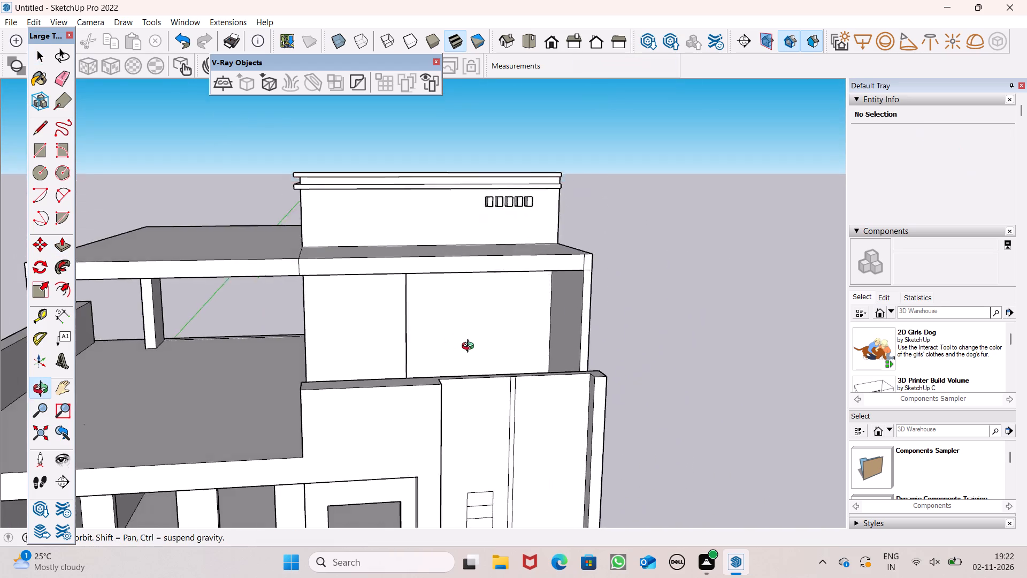
pyautogui.moveTo(470, 347); pyautogui.dragTo(573, 369, button='middle')
pyautogui.moveTo(465, 338); pyautogui.dragTo(428, 353, button='middle')
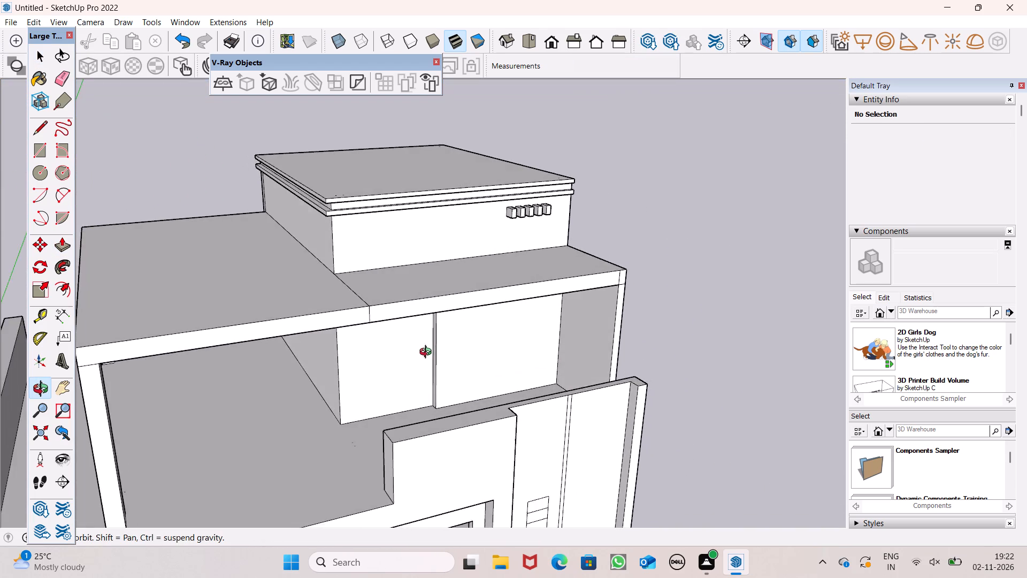
pyautogui.moveTo(428, 353); pyautogui.dragTo(416, 359, button='middle')
pyautogui.scroll(1, 417, 359)
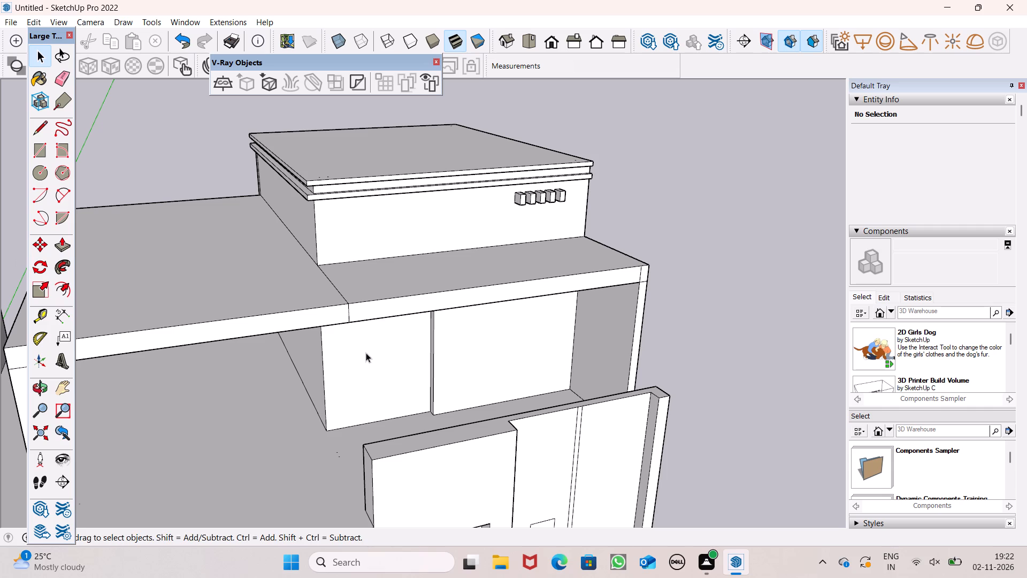
pyautogui.click(60, 249)
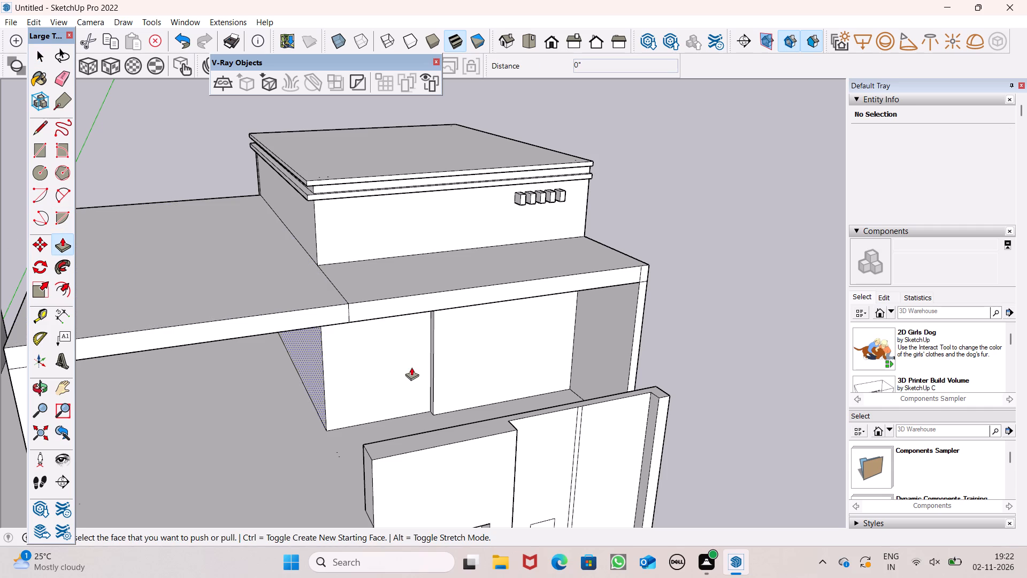
pyautogui.scroll(3, 420, 366)
pyautogui.moveTo(444, 369); pyautogui.dragTo(449, 375)
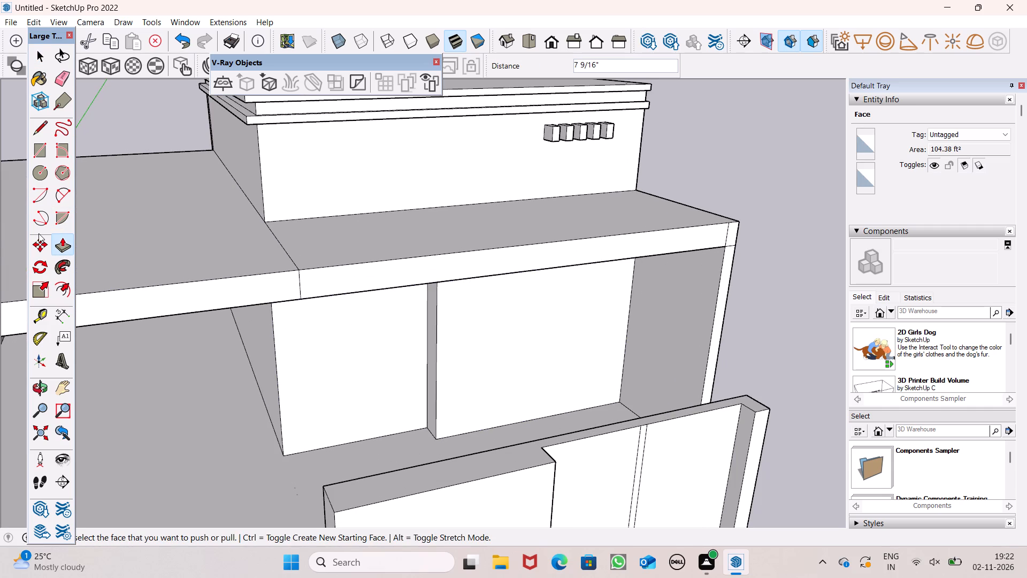
# Draw a window rectangle about 4' 2 7/8" wide and 5' 4 3/8" tall on the recessed left-hand section of the top-storey front wall.
pyautogui.click(40, 148)
pyautogui.scroll(-3, 247, 188)
pyautogui.moveTo(389, 258); pyautogui.dragTo(347, 218, button='middle')
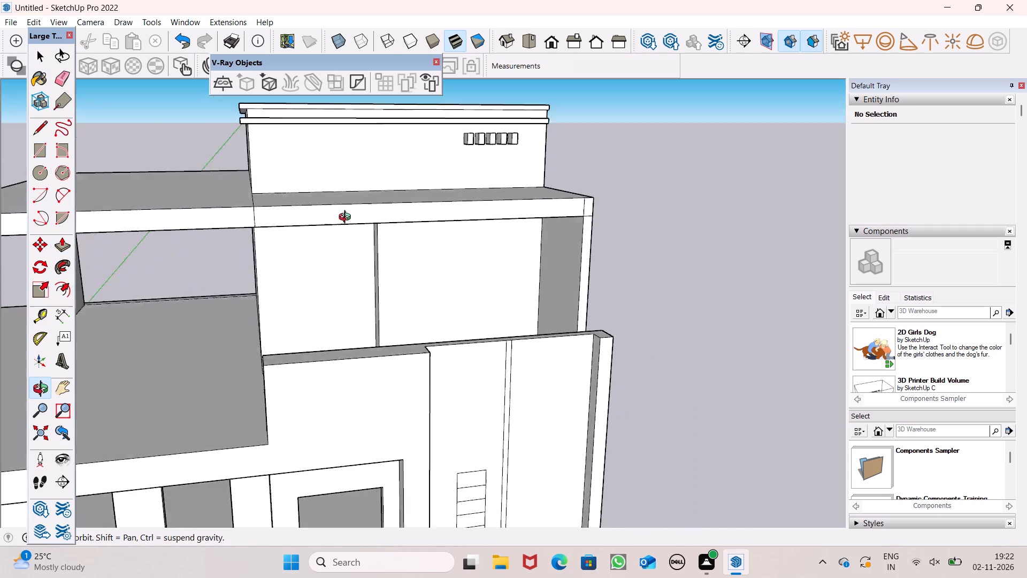
pyautogui.moveTo(347, 218); pyautogui.dragTo(327, 192, button='middle')
pyautogui.moveTo(345, 238); pyautogui.dragTo(355, 257, button='middle')
pyautogui.scroll(7, 348, 282)
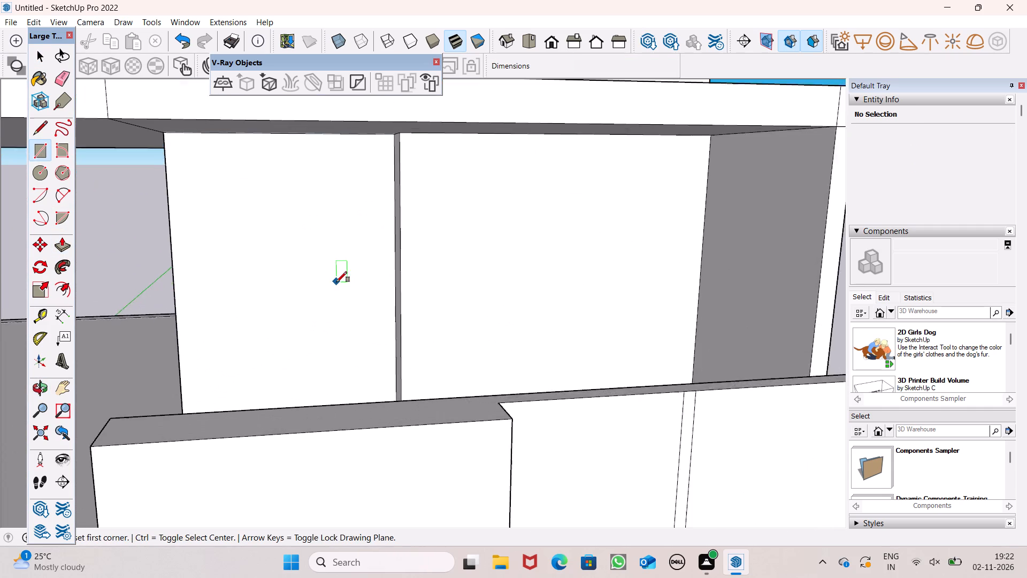
pyautogui.scroll(-4, 391, 225)
pyautogui.moveTo(348, 300); pyautogui.dragTo(329, 340, button='middle')
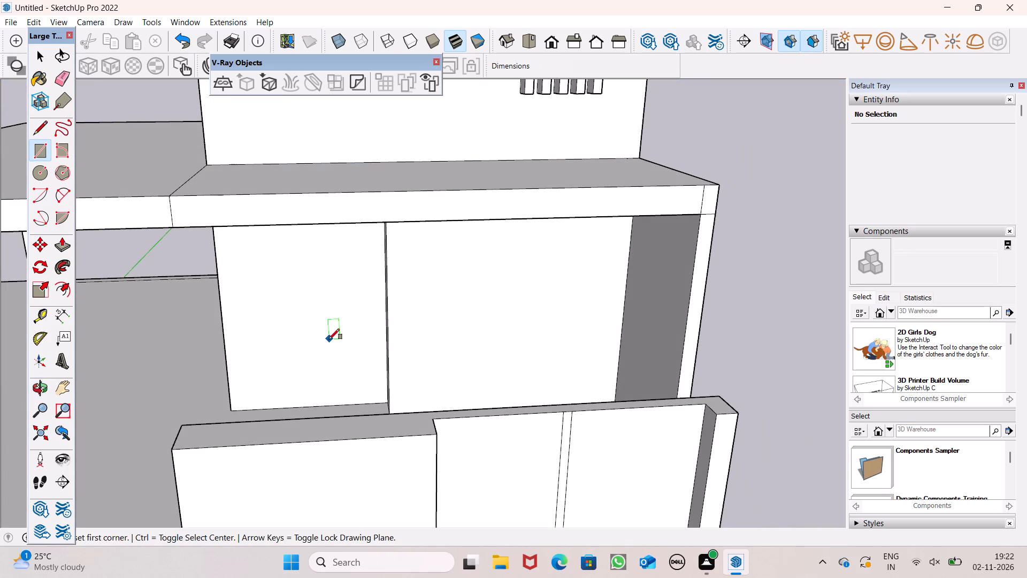
pyautogui.scroll(4, 318, 354)
pyautogui.click(213, 166)
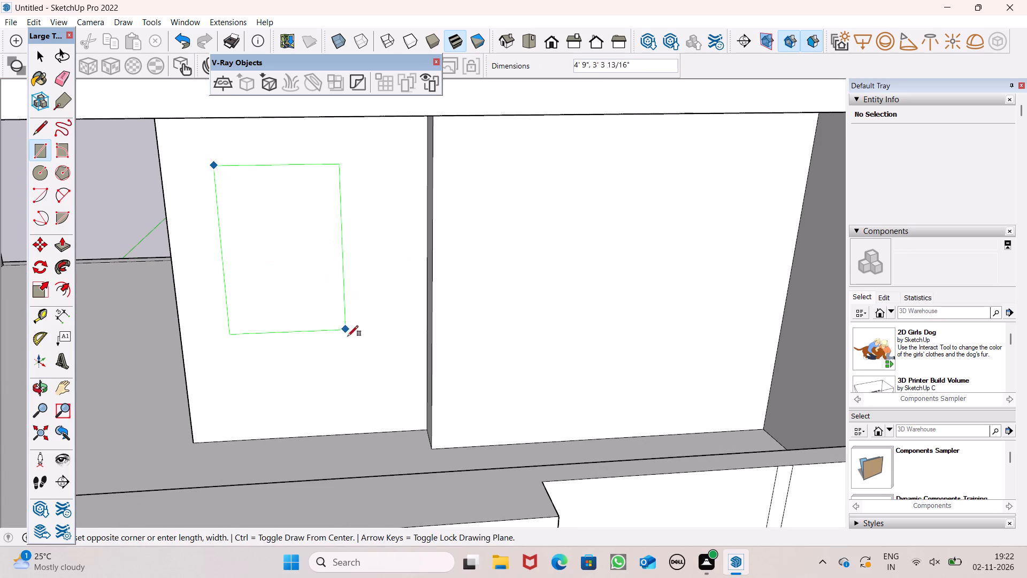
pyautogui.click(378, 346)
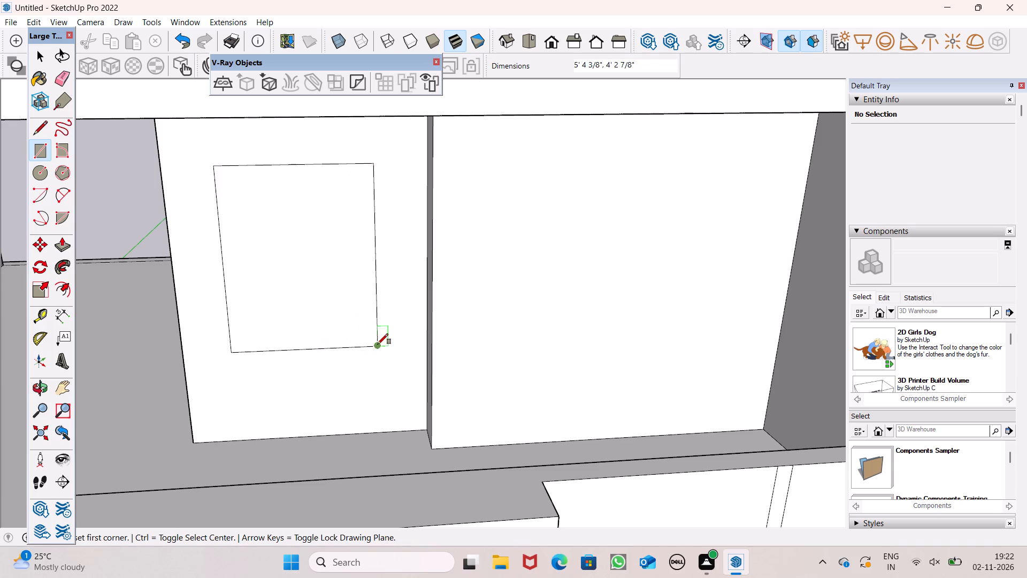
pyautogui.scroll(-4, 417, 298)
pyautogui.moveTo(415, 329); pyautogui.dragTo(405, 317, button='middle')
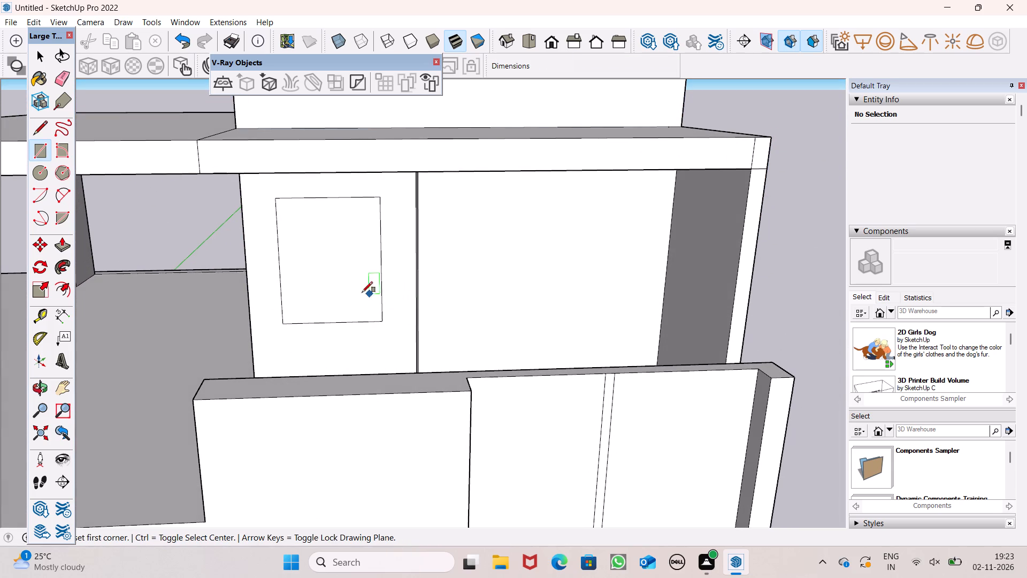
pyautogui.press('space')
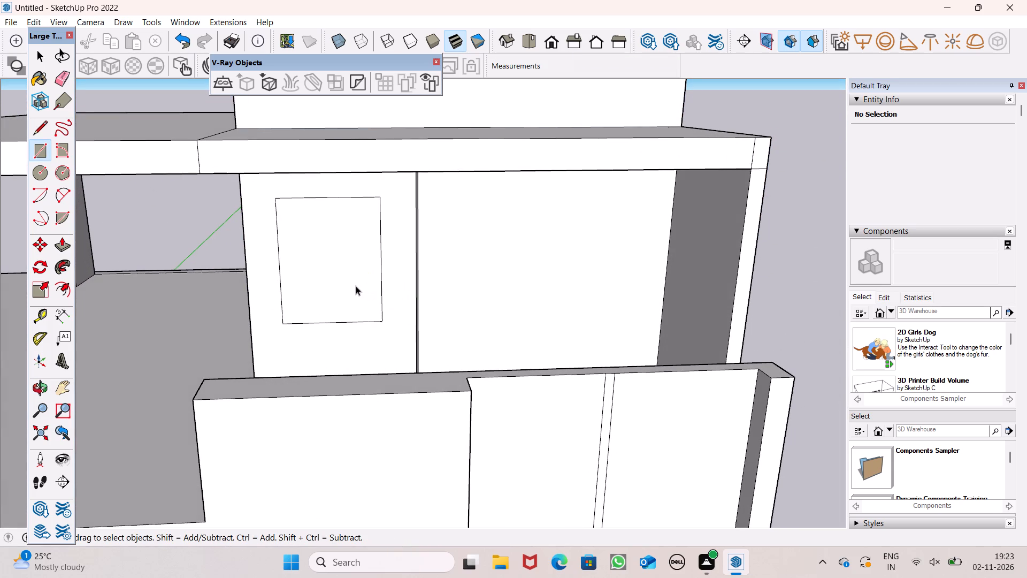
# Push/Pull the window rectangle inward 6 5/8" to cut a window opening through the top-storey front wall.
pyautogui.scroll(-4, 359, 276)
pyautogui.moveTo(376, 303); pyautogui.dragTo(373, 240, button='middle')
pyautogui.scroll(1, 367, 296)
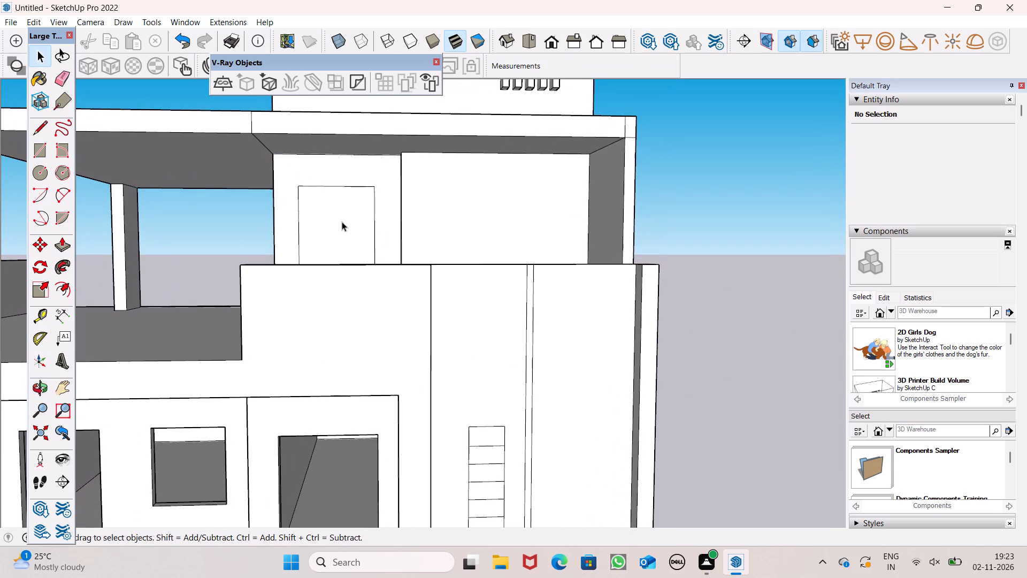
pyautogui.scroll(-2, 417, 200)
pyautogui.scroll(1, 418, 218)
pyautogui.moveTo(428, 257); pyautogui.dragTo(410, 352, button='middle')
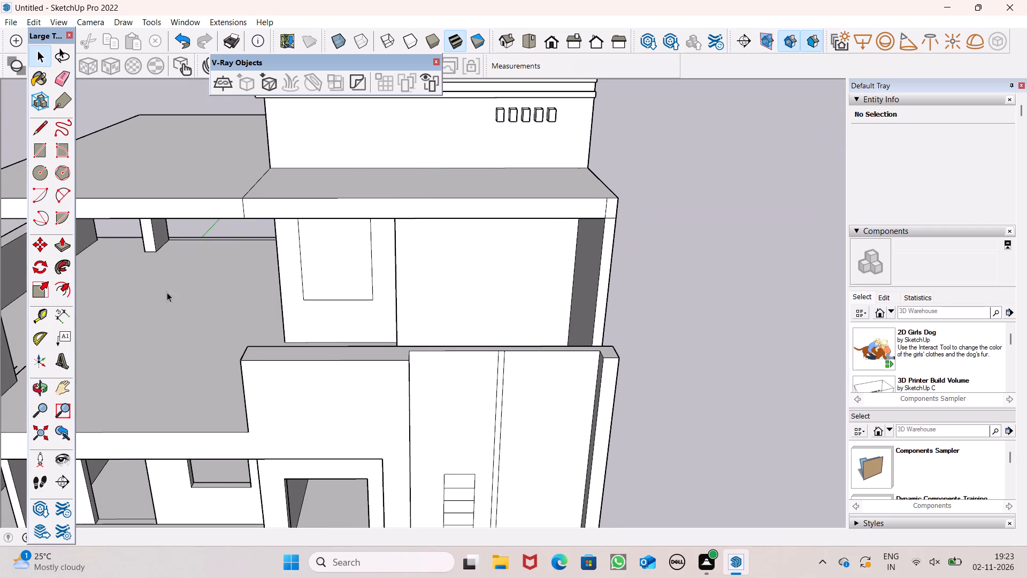
pyautogui.click(61, 251)
pyautogui.scroll(7, 232, 290)
pyautogui.moveTo(417, 303); pyautogui.dragTo(442, 269)
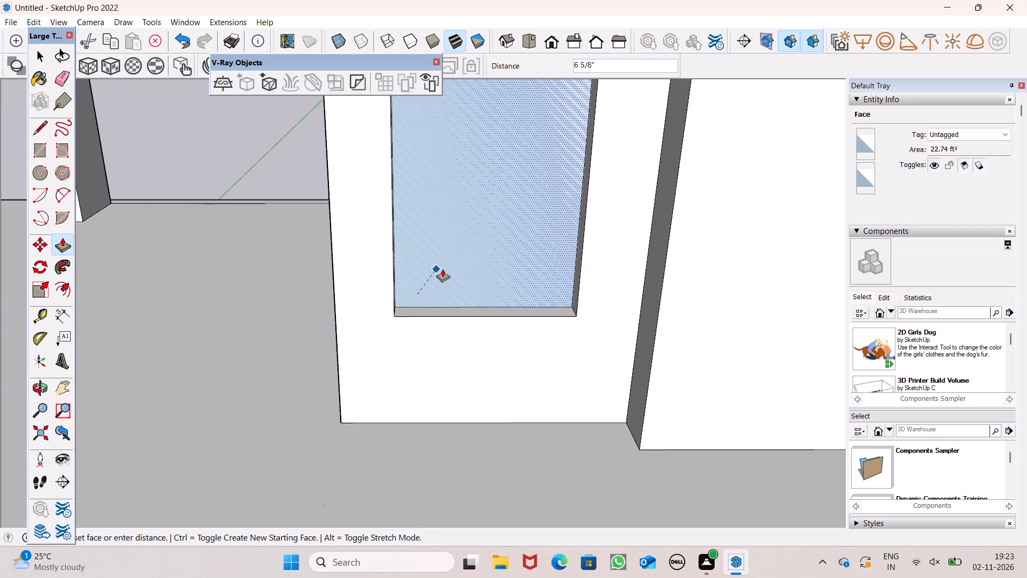
pyautogui.moveTo(442, 269); pyautogui.dragTo(453, 264)
# Examine the top-storey wall and its window opening in relation to the whole house front.
pyautogui.scroll(-6, 432, 256)
pyautogui.moveTo(455, 289); pyautogui.dragTo(407, 263, button='middle')
pyautogui.scroll(-5, 372, 276)
pyautogui.moveTo(366, 297); pyautogui.dragTo(421, 209, button='middle')
pyautogui.scroll(-3, 449, 179)
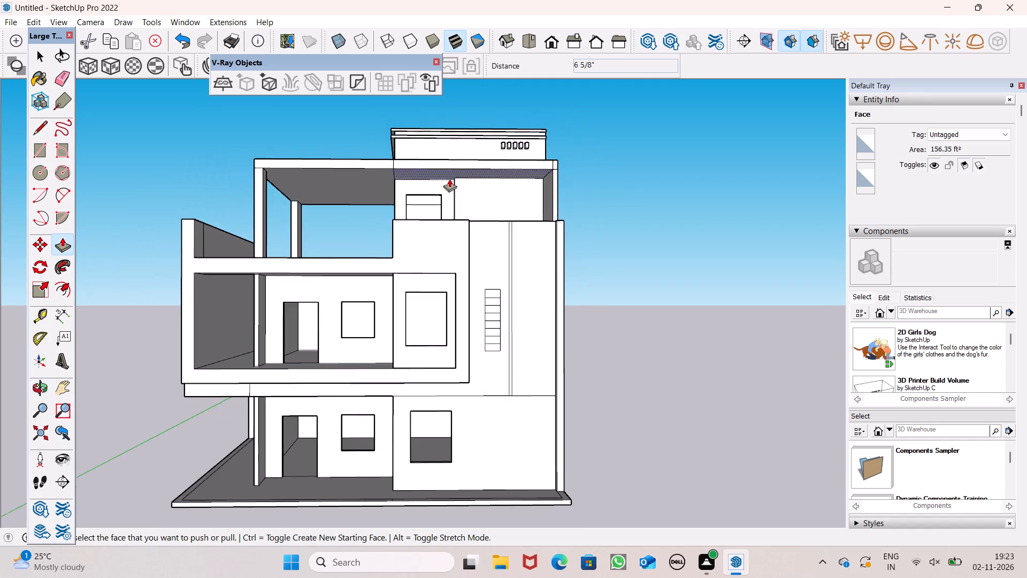
pyautogui.scroll(-3, 449, 179)
pyautogui.moveTo(449, 213); pyautogui.dragTo(451, 279, button='middle')
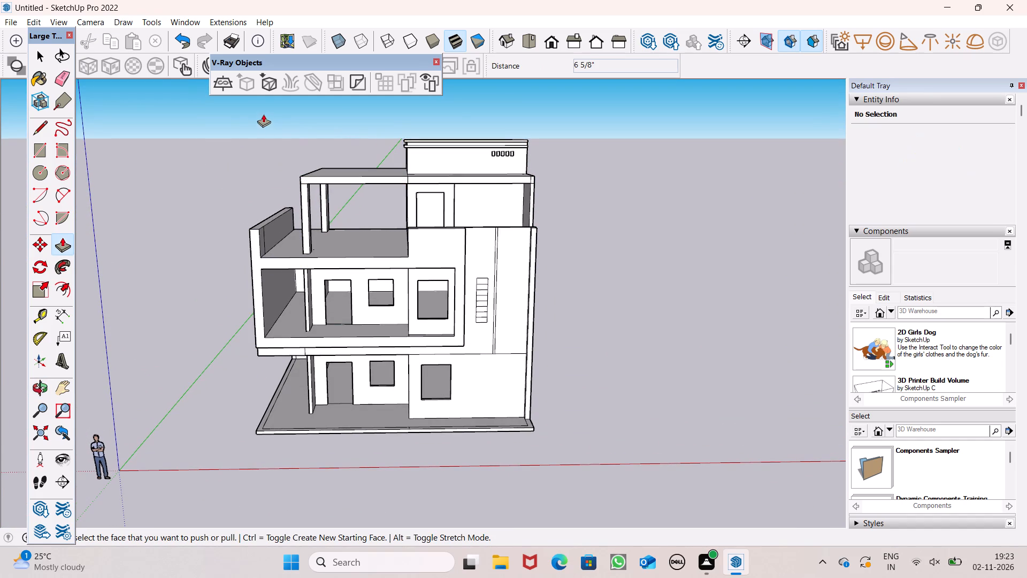
pyautogui.press('space')
# Erase the edges where the terrace's front corner post meets the overhead slab, merging the post and slab faces.
pyautogui.scroll(6, 285, 140)
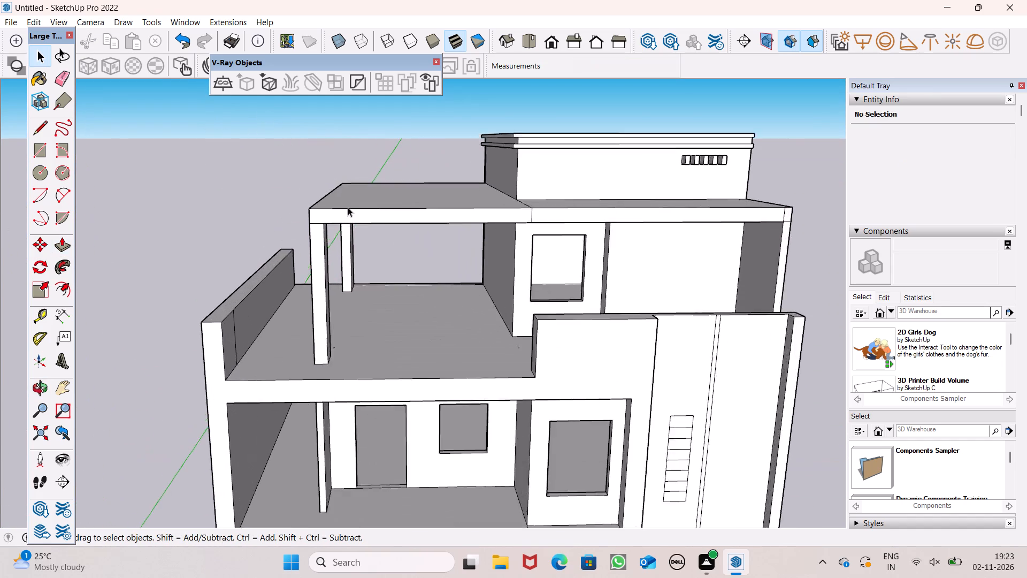
pyautogui.scroll(2, 348, 207)
pyautogui.moveTo(350, 211); pyautogui.dragTo(474, 187, button='middle')
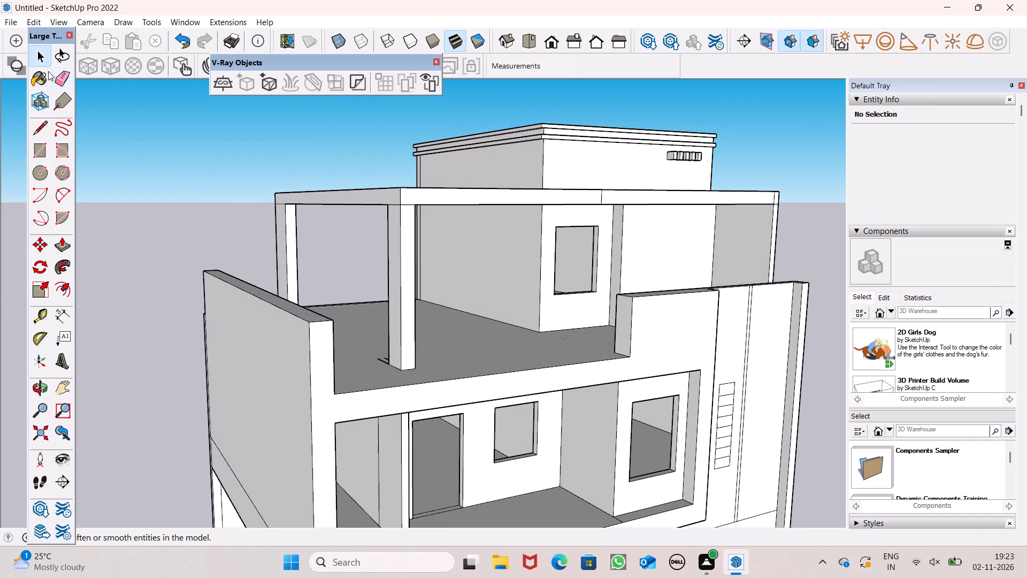
pyautogui.click(55, 71)
pyautogui.scroll(1, 339, 239)
pyautogui.moveTo(339, 240); pyautogui.dragTo(313, 252, button='middle')
pyautogui.scroll(1, 313, 252)
pyautogui.scroll(2, 384, 221)
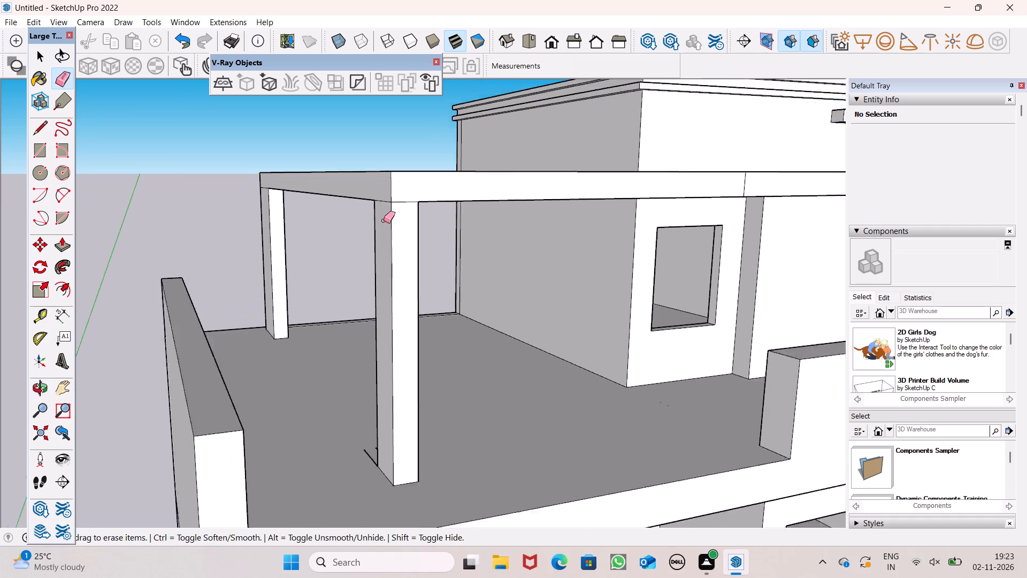
pyautogui.scroll(3, 384, 220)
pyautogui.click(399, 202)
pyautogui.click(379, 196)
pyautogui.moveTo(375, 240); pyautogui.dragTo(384, 254, button='middle')
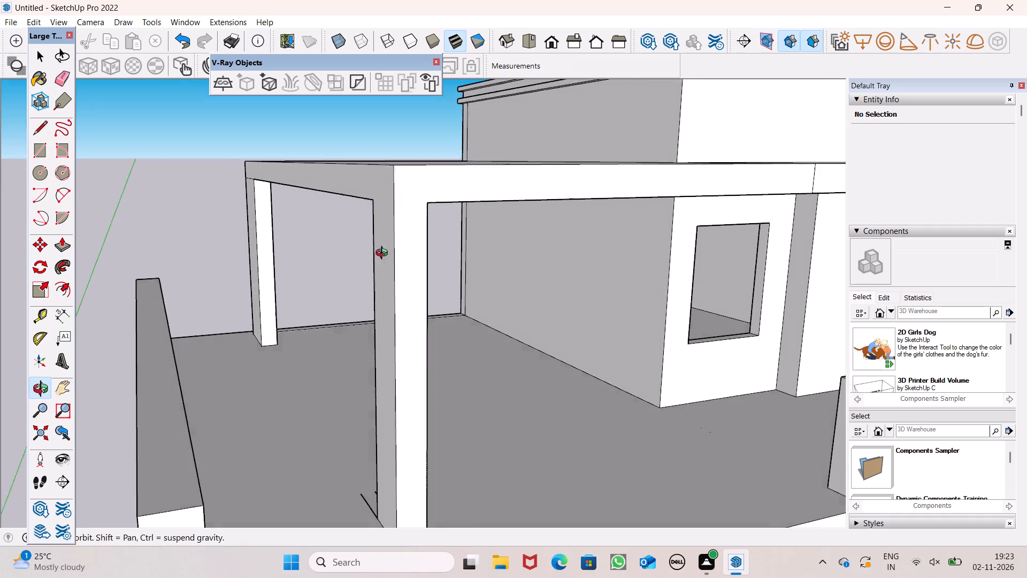
# Erase the stray edges on the terrace floor beside the foot of the front corner post.
pyautogui.moveTo(384, 254); pyautogui.dragTo(584, 340, button='middle')
pyautogui.scroll(1, 581, 341)
pyautogui.scroll(-6, 403, 369)
pyautogui.scroll(3, 449, 460)
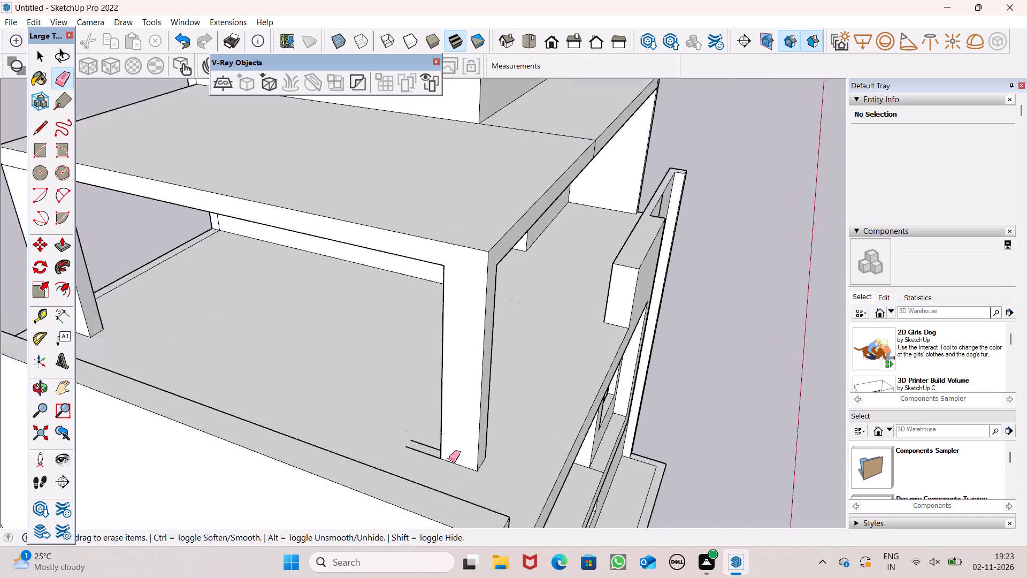
pyautogui.scroll(3, 449, 460)
pyautogui.click(421, 451)
pyautogui.moveTo(410, 442); pyautogui.dragTo(417, 430)
# Erase the seam lines where the terrace slab joins the top-storey roof slab, merging their top and front faces.
pyautogui.scroll(-5, 386, 411)
pyautogui.moveTo(471, 440); pyautogui.dragTo(217, 392, button='middle')
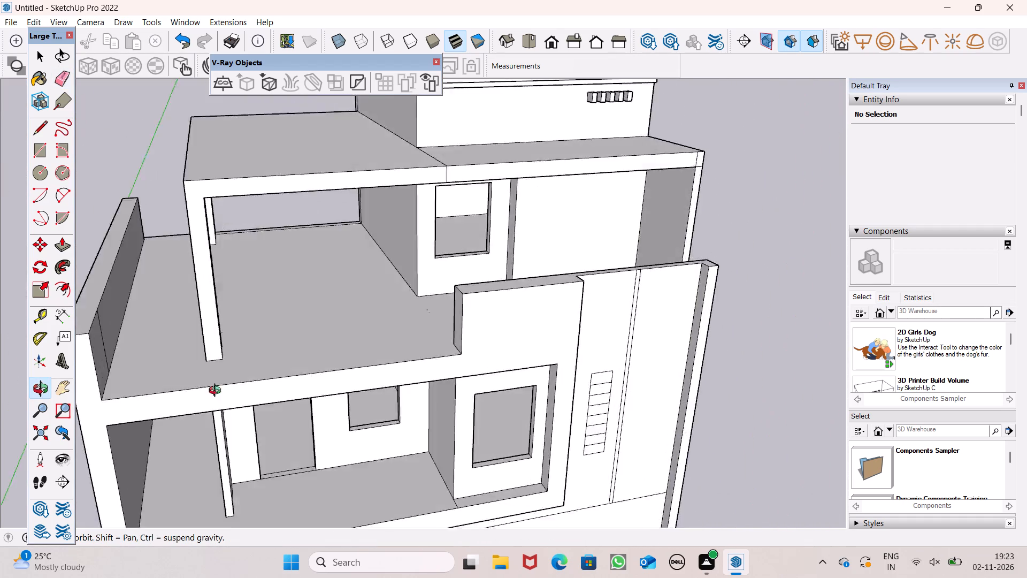
pyautogui.moveTo(217, 392); pyautogui.dragTo(141, 411, button='middle')
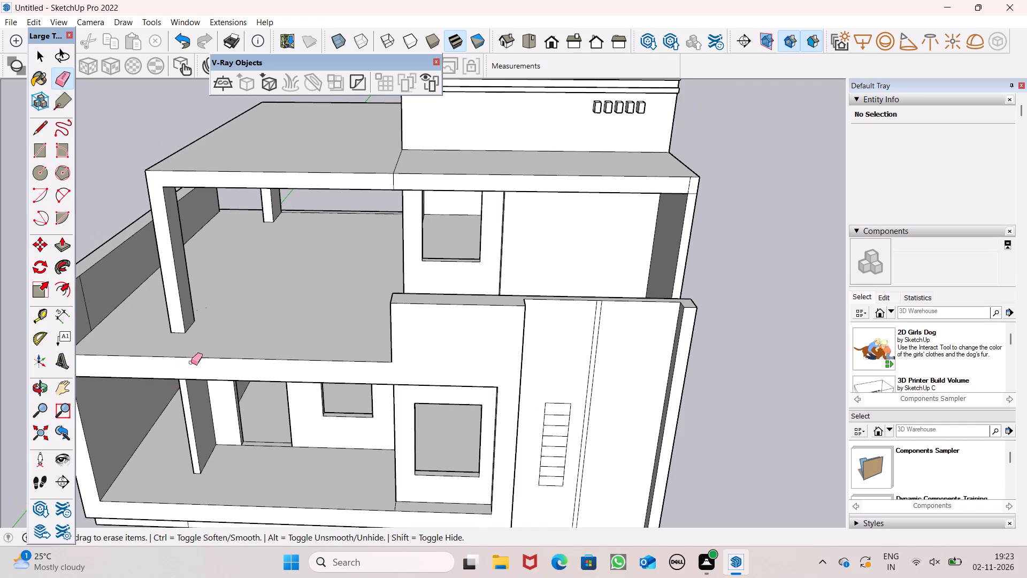
pyautogui.scroll(-1, 265, 245)
pyautogui.moveTo(301, 241); pyautogui.dragTo(335, 301, button='middle')
pyautogui.scroll(3, 388, 246)
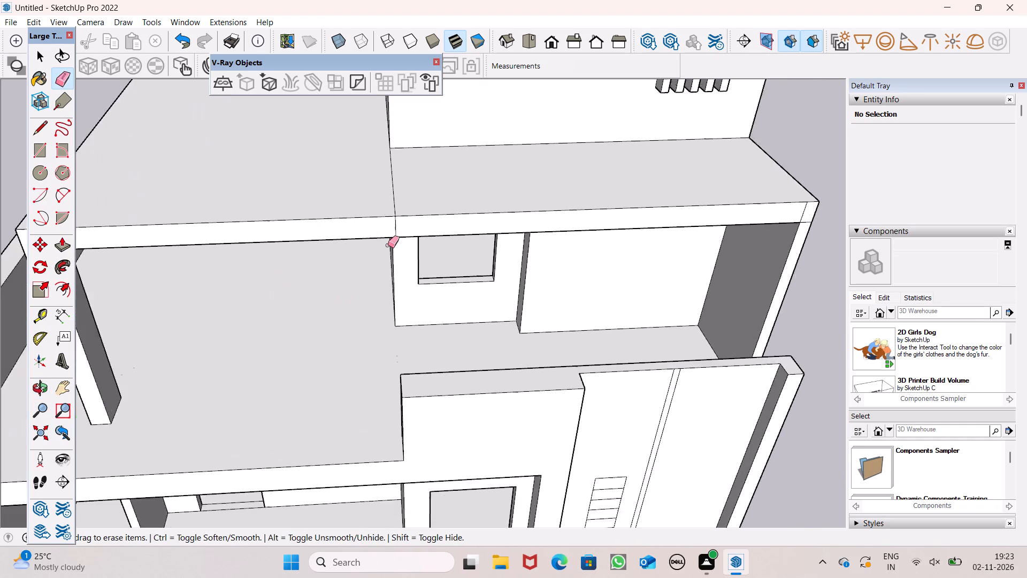
pyautogui.scroll(1, 388, 245)
pyautogui.moveTo(403, 192); pyautogui.dragTo(397, 197)
pyautogui.moveTo(401, 219); pyautogui.dragTo(394, 224)
pyautogui.scroll(-4, 390, 213)
pyautogui.moveTo(367, 302); pyautogui.dragTo(388, 204, button='middle')
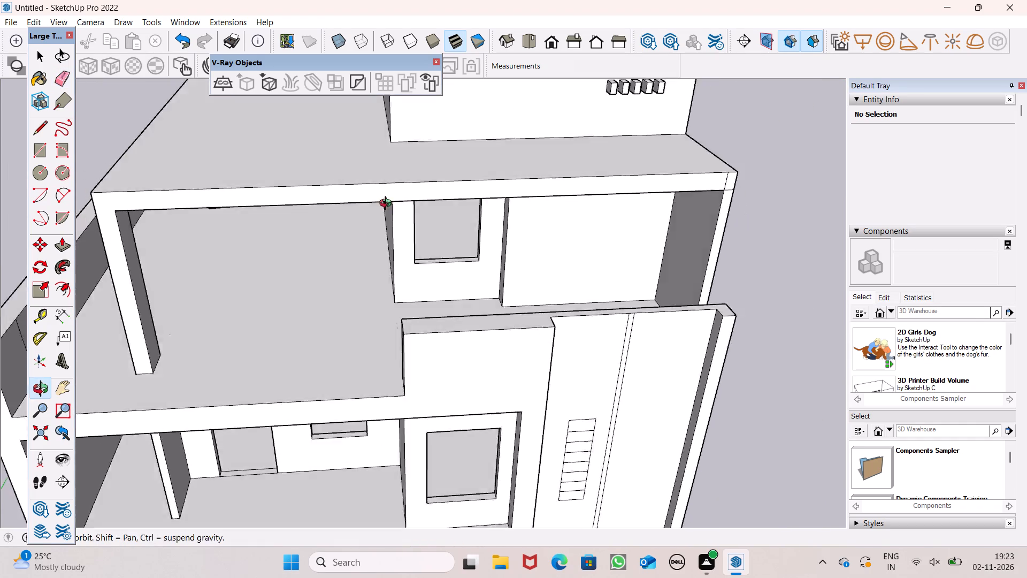
pyautogui.moveTo(388, 204); pyautogui.dragTo(419, 79, button='middle')
pyautogui.click(408, 114)
# Erase the edges where the terrace's rear corner post meets the overhead slab, merging the post and slab faces.
pyautogui.scroll(-2, 389, 170)
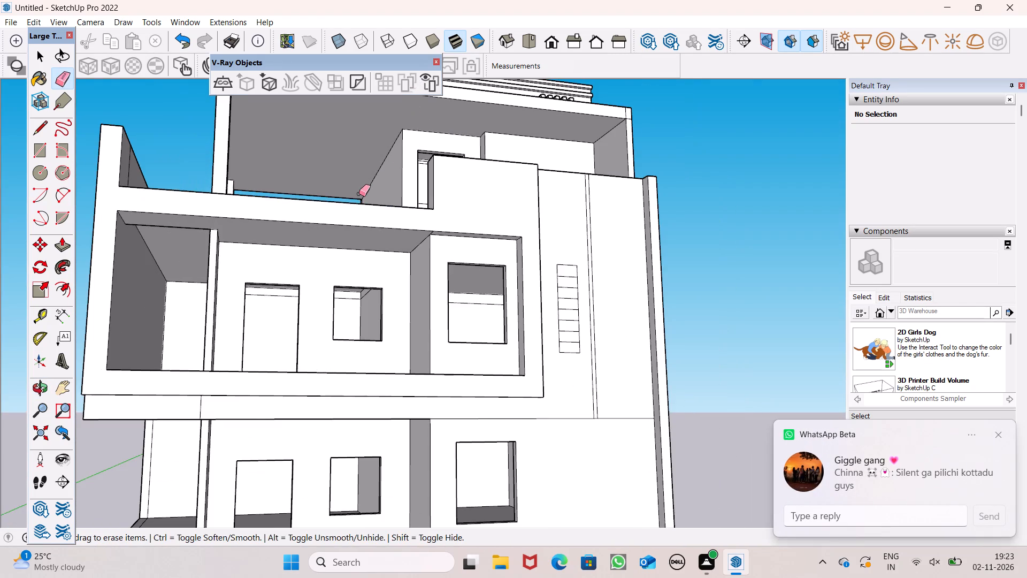
pyautogui.moveTo(359, 195); pyautogui.dragTo(303, 227, button='middle')
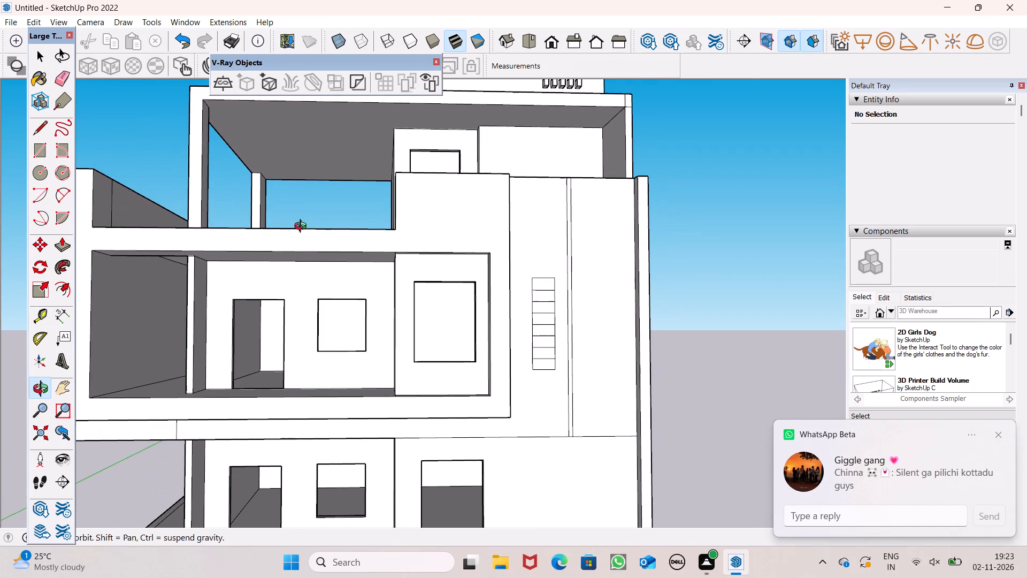
pyautogui.moveTo(303, 227); pyautogui.dragTo(365, 240, button='middle')
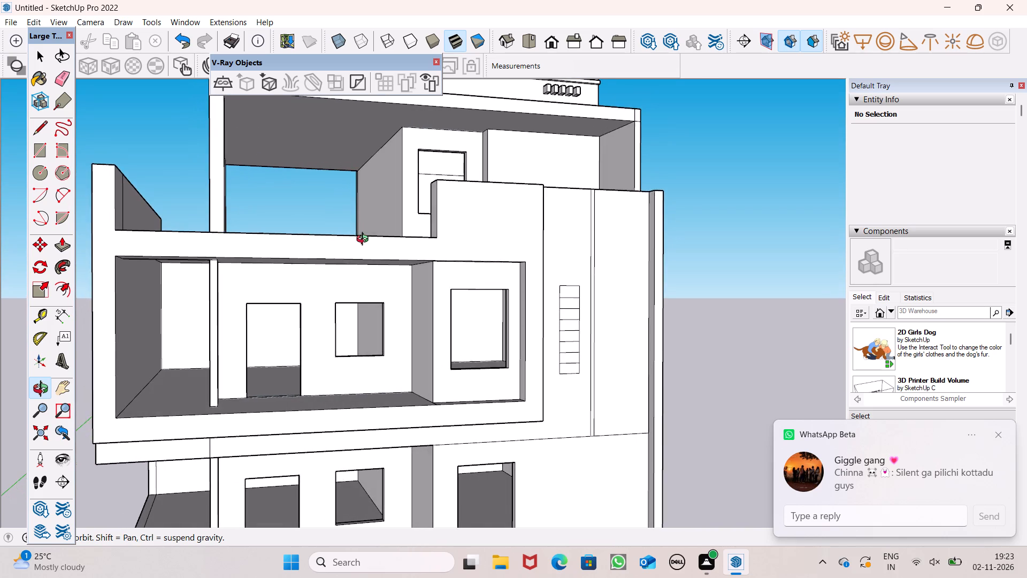
pyautogui.moveTo(365, 240); pyautogui.dragTo(692, 273, button='middle')
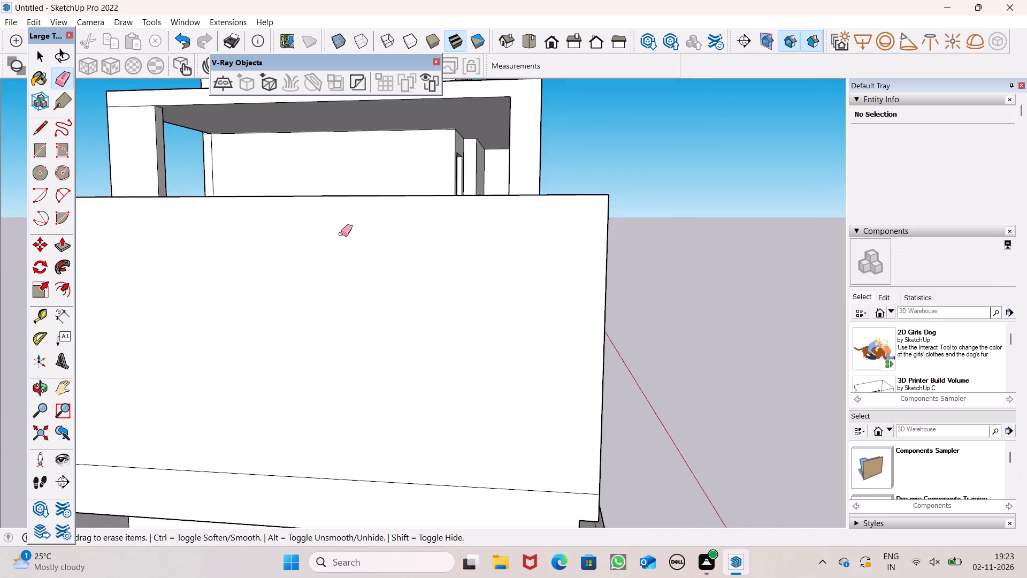
pyautogui.scroll(-3, 338, 237)
pyautogui.moveTo(235, 239); pyautogui.dragTo(556, 280, button='middle')
pyautogui.scroll(5, 487, 207)
pyautogui.scroll(-7, 423, 202)
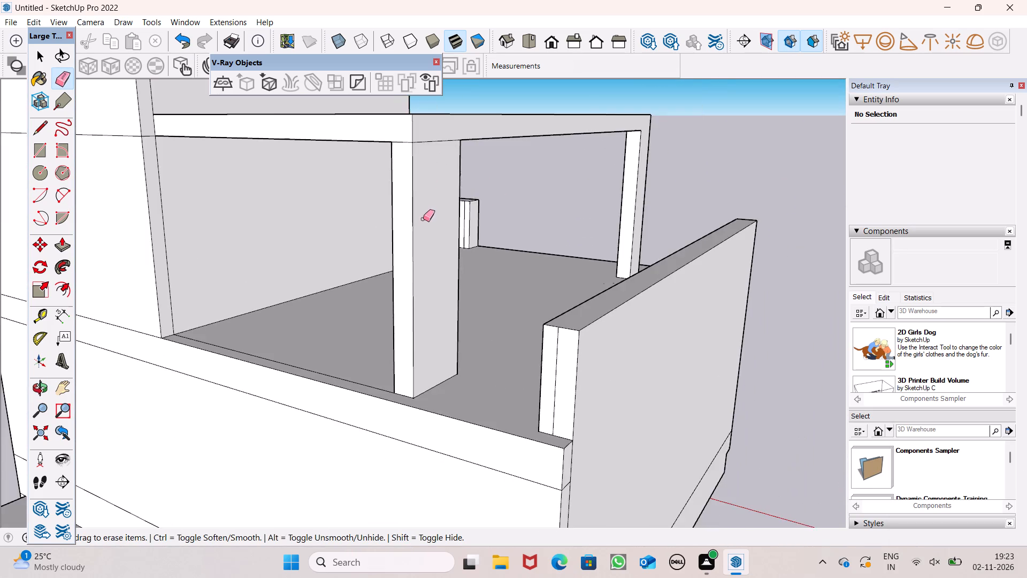
pyautogui.scroll(6, 423, 157)
pyautogui.moveTo(421, 151); pyautogui.dragTo(420, 162)
pyautogui.moveTo(385, 155); pyautogui.dragTo(387, 163)
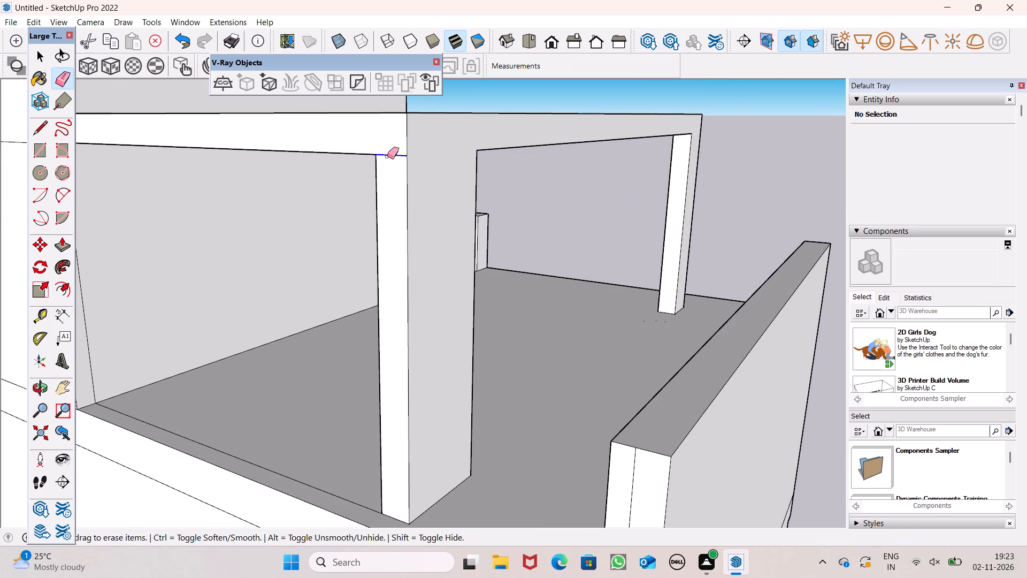
# Examine the terrace's posts, overhead slab and side parapet from the side and rear of the house.
pyautogui.scroll(-3, 387, 156)
pyautogui.scroll(1, 300, 241)
pyautogui.scroll(-2, 302, 199)
pyautogui.moveTo(422, 215); pyautogui.dragTo(312, 238, button='middle')
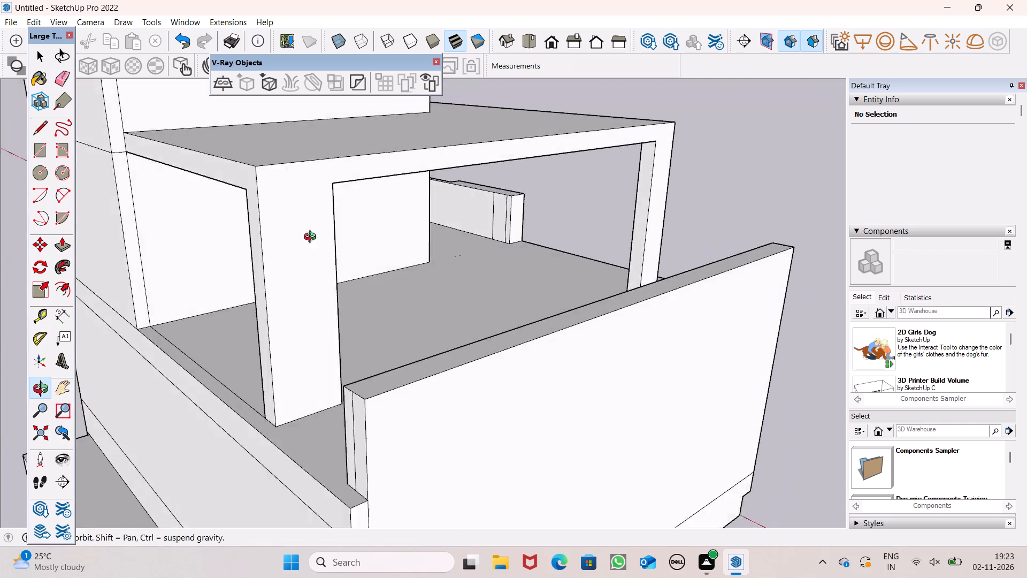
pyautogui.moveTo(312, 238); pyautogui.dragTo(0, 146, button='middle')
pyautogui.scroll(1, 158, 237)
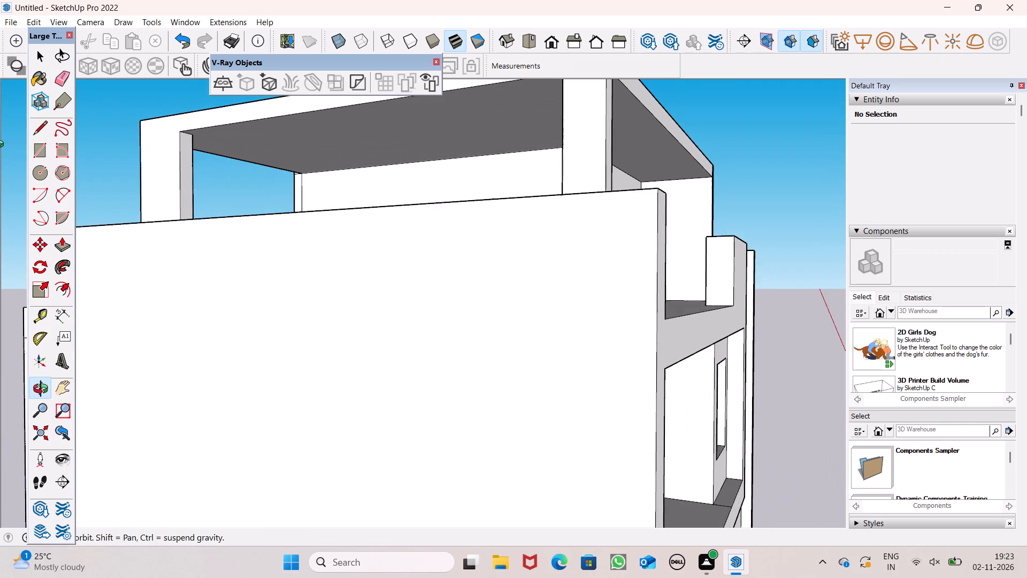
pyautogui.moveTo(0, 146); pyautogui.dragTo(480, 201, button='middle')
pyautogui.press('space')
pyautogui.scroll(-3, 297, 191)
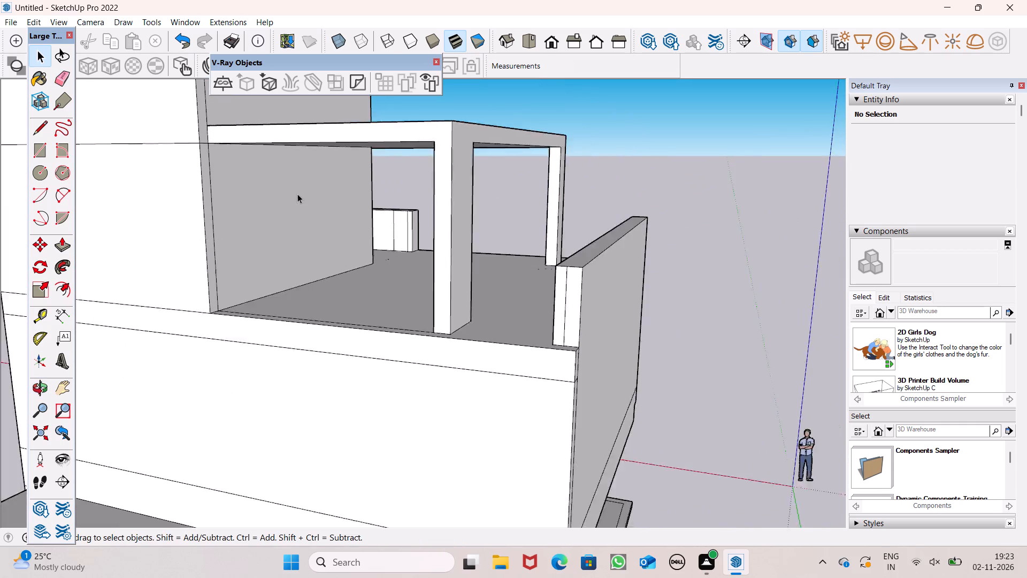
pyautogui.scroll(-5, 297, 194)
pyautogui.moveTo(326, 239); pyautogui.dragTo(394, 324, button='middle')
pyautogui.scroll(-2, 314, 255)
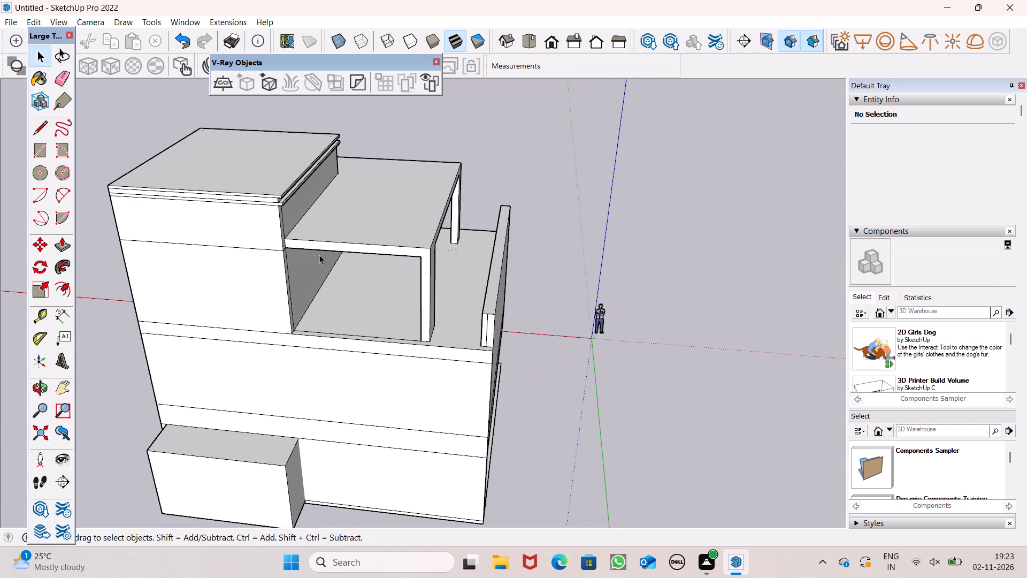
# Erase the vertical dividing edge on the rear end face of the terrace's side parapet.
pyautogui.moveTo(373, 280); pyautogui.dragTo(397, 312, button='middle')
pyautogui.scroll(6, 429, 320)
pyautogui.scroll(-1, 429, 320)
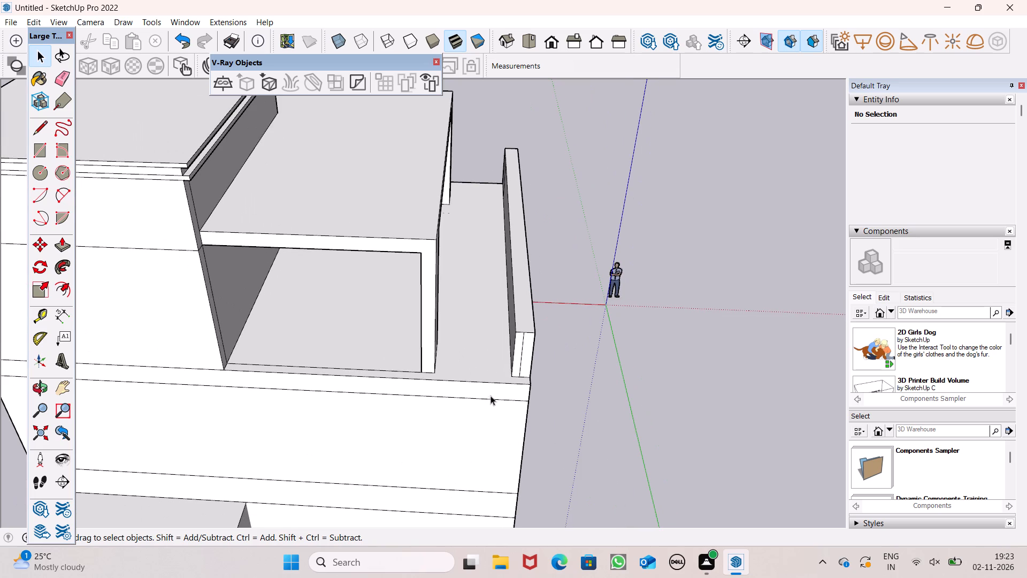
pyautogui.click(64, 81)
pyautogui.scroll(4, 336, 301)
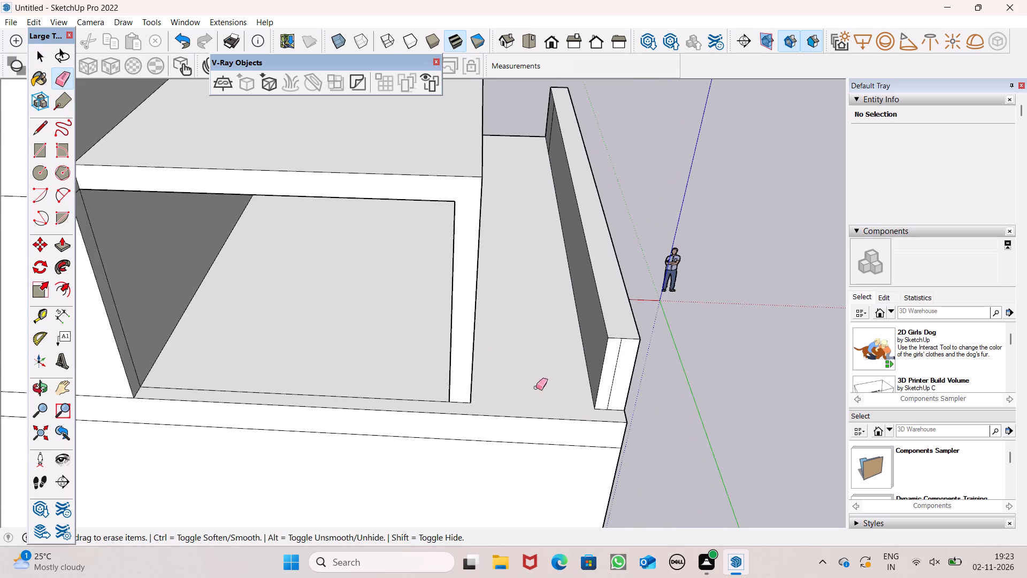
pyautogui.click(608, 402)
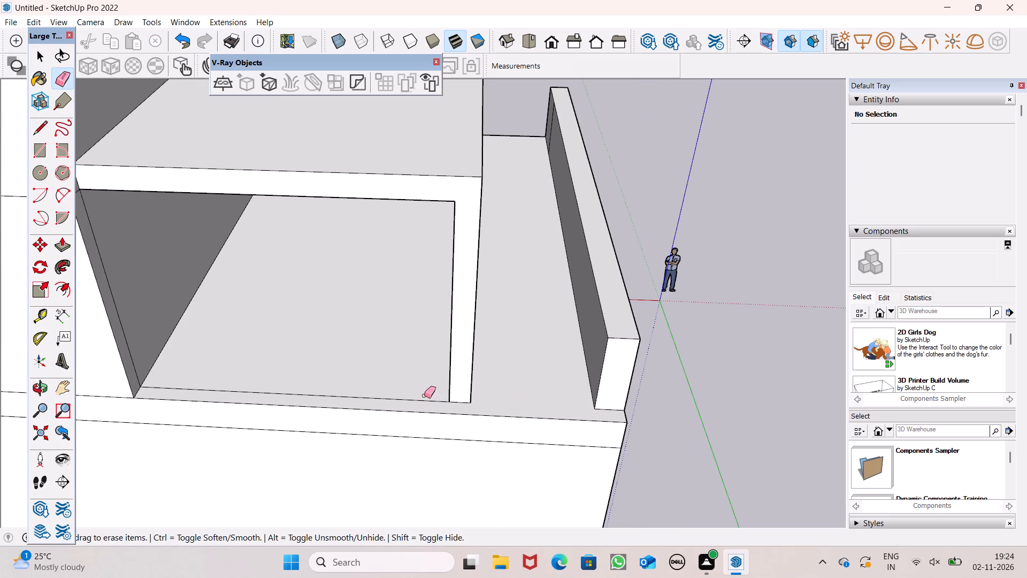
# Draw a line about 5' 6" long on the terrace floor from the rear post's base corner to the side parapet's inner bottom corner.
pyautogui.scroll(-4, 416, 387)
pyautogui.moveTo(412, 401); pyautogui.dragTo(405, 489, button='middle')
pyautogui.click(30, 139)
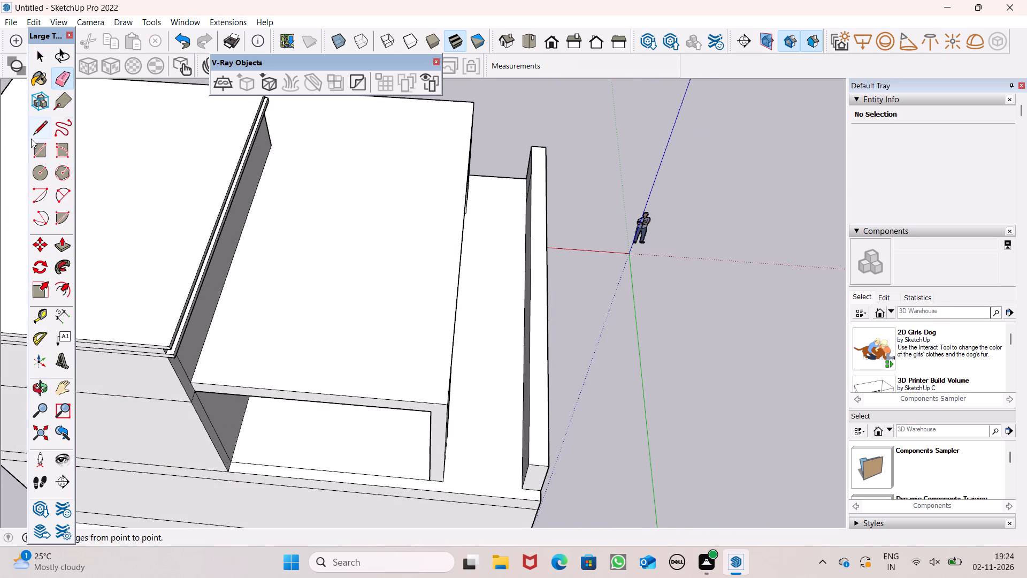
pyautogui.scroll(-3, 393, 135)
pyautogui.scroll(7, 435, 401)
pyautogui.scroll(5, 528, 385)
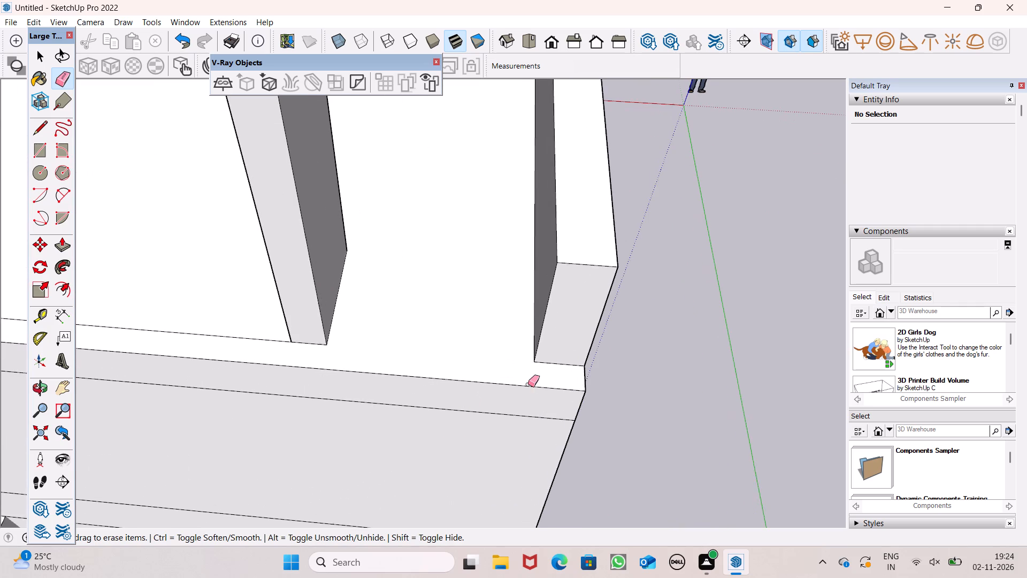
pyautogui.scroll(1, 398, 348)
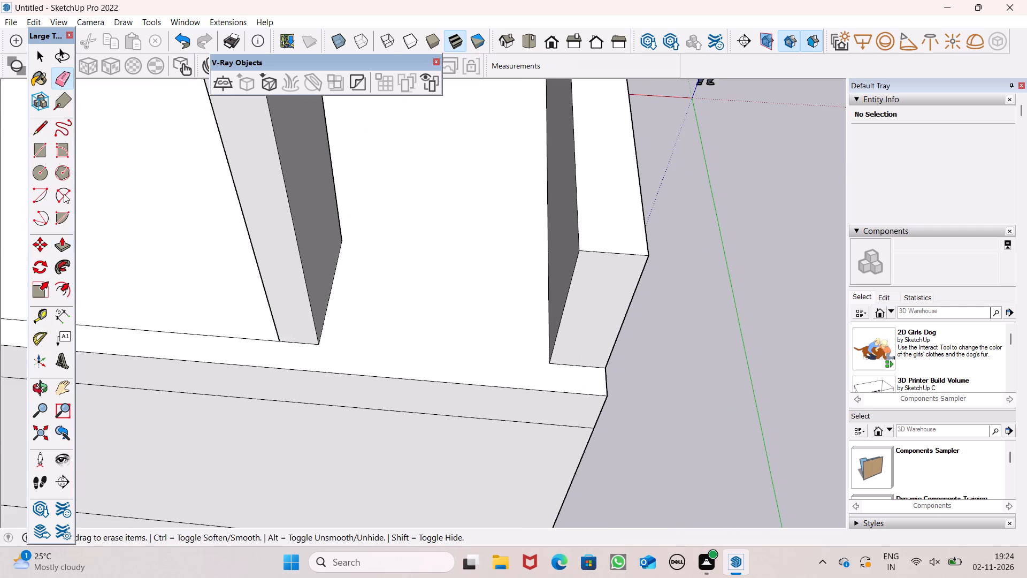
pyautogui.click(41, 131)
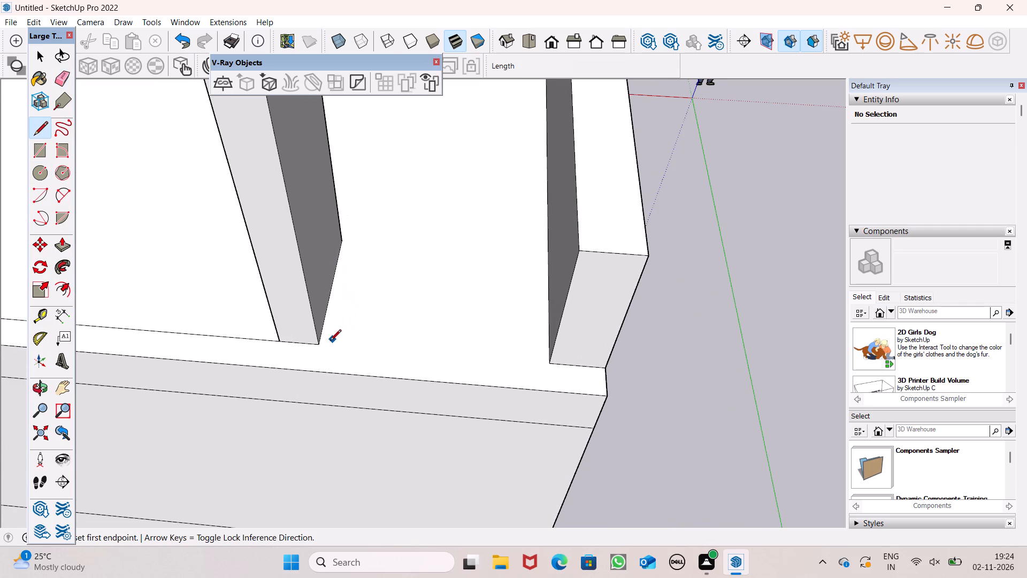
pyautogui.click(315, 346)
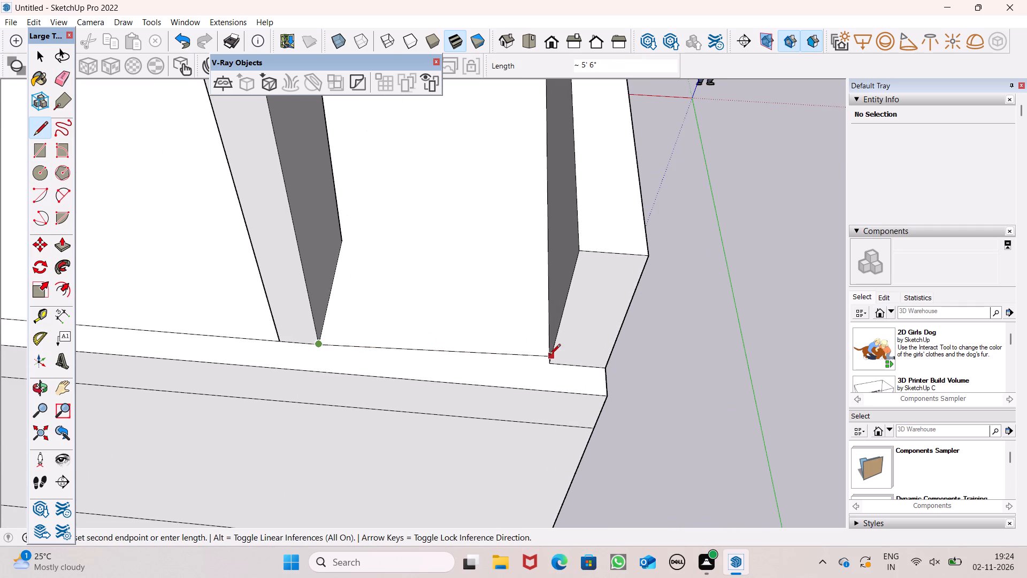
pyautogui.click(550, 363)
pyautogui.scroll(-2, 555, 321)
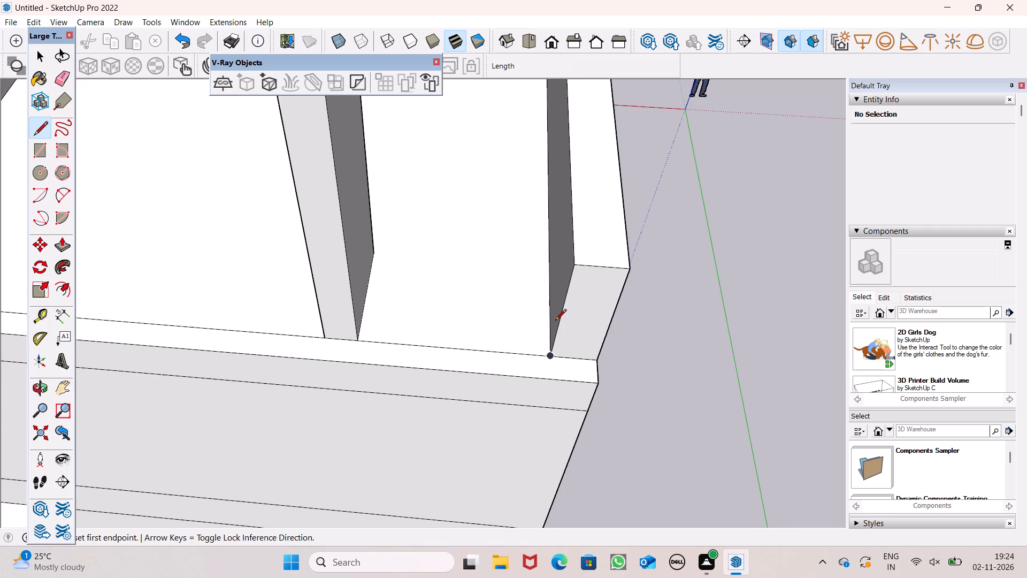
pyautogui.press('space')
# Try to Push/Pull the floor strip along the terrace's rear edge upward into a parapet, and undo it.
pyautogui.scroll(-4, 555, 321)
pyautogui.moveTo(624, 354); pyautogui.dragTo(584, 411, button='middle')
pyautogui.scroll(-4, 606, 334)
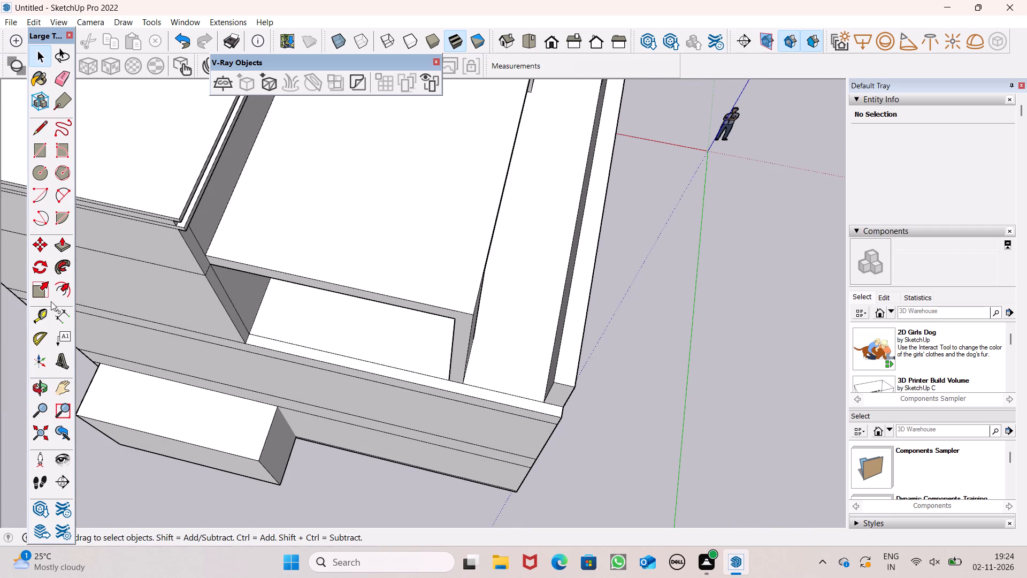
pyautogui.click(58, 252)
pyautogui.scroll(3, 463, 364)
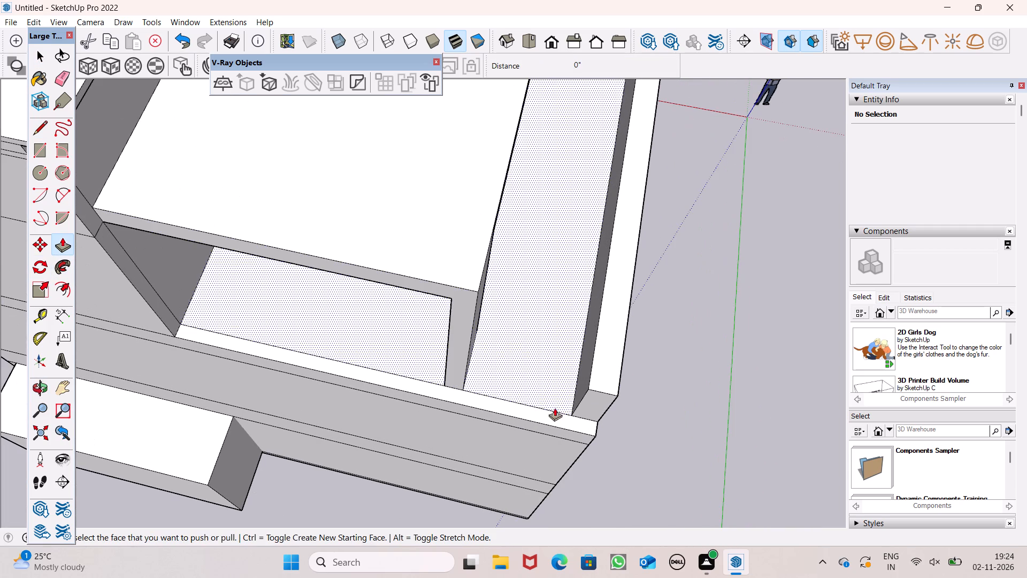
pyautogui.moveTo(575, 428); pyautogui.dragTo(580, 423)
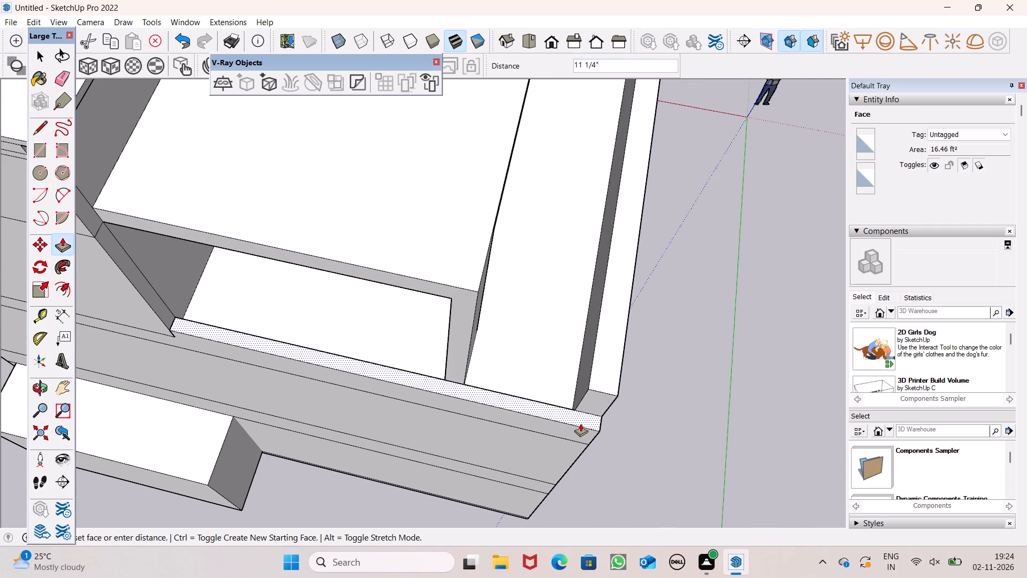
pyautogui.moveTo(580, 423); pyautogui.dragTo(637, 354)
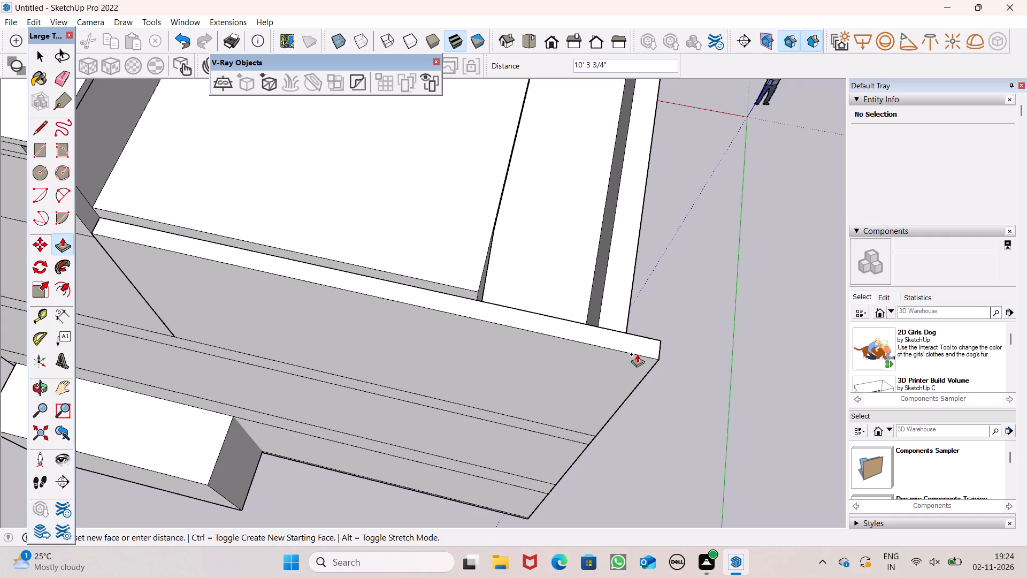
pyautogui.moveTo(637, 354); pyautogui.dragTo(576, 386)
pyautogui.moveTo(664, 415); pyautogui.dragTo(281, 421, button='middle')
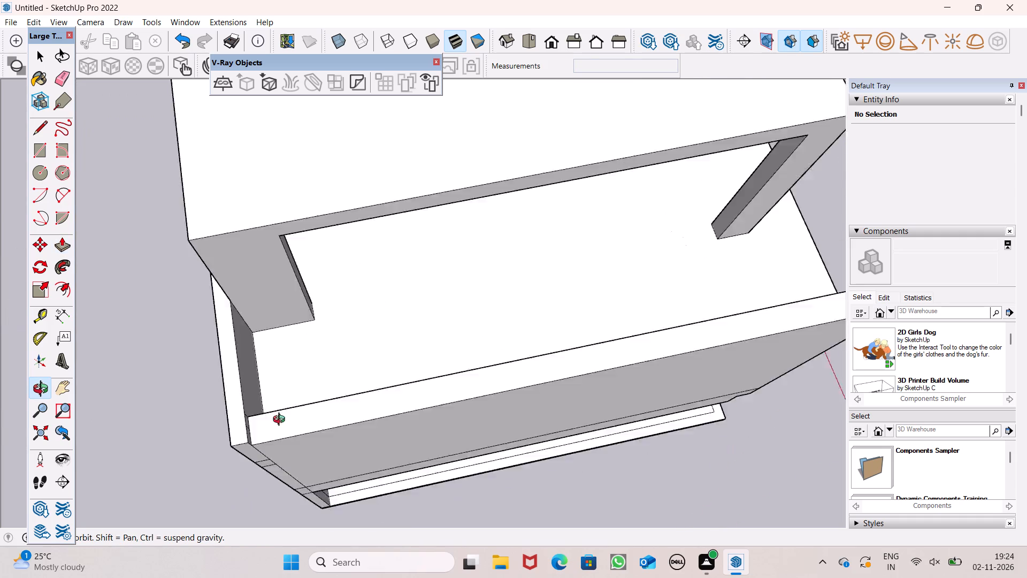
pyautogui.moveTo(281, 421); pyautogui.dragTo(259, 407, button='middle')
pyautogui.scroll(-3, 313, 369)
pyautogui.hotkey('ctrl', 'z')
# Push/Pull the floor strip along the terrace's rear edge up 4' to match the side parapet's height.
pyautogui.scroll(7, 196, 353)
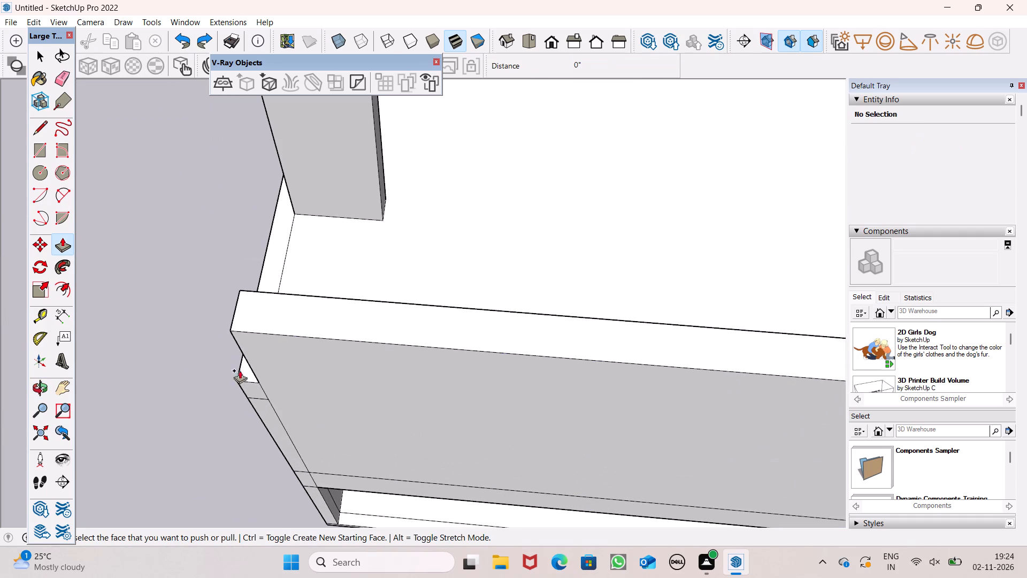
pyautogui.moveTo(246, 376); pyautogui.dragTo(288, 333)
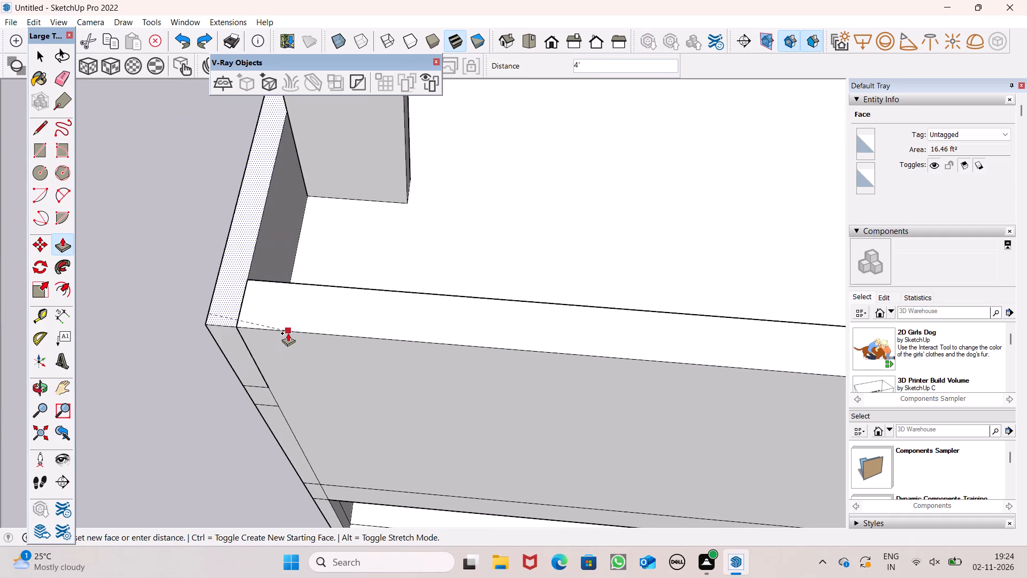
pyautogui.moveTo(288, 333); pyautogui.dragTo(288, 332)
# Examine the rear parapet's corner with the side parapet and the whole house from the side and front.
pyautogui.scroll(-4, 288, 332)
pyautogui.moveTo(249, 384); pyautogui.dragTo(466, 247, button='middle')
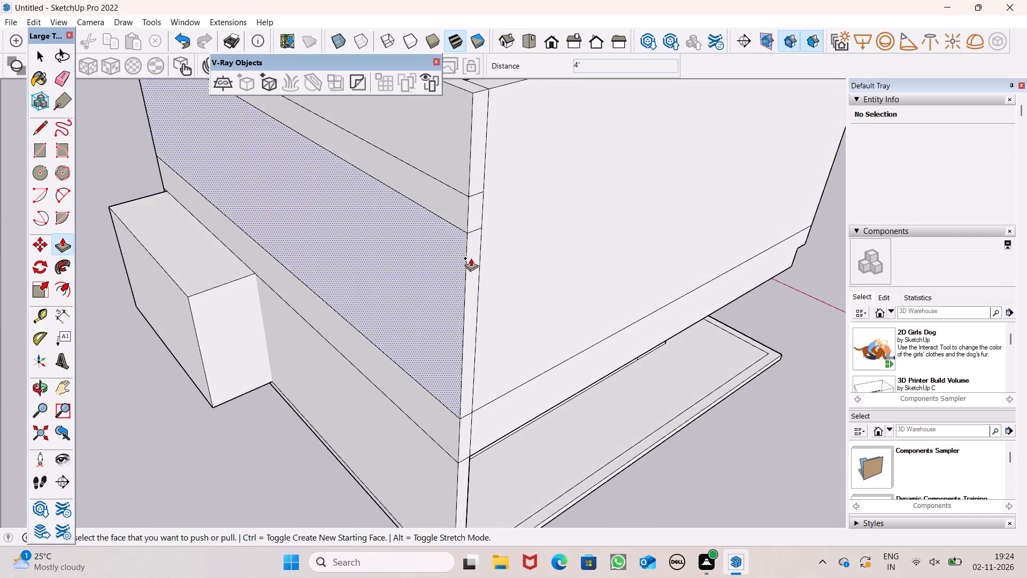
pyautogui.scroll(-6, 471, 272)
pyautogui.moveTo(470, 303); pyautogui.dragTo(276, 361, button='middle')
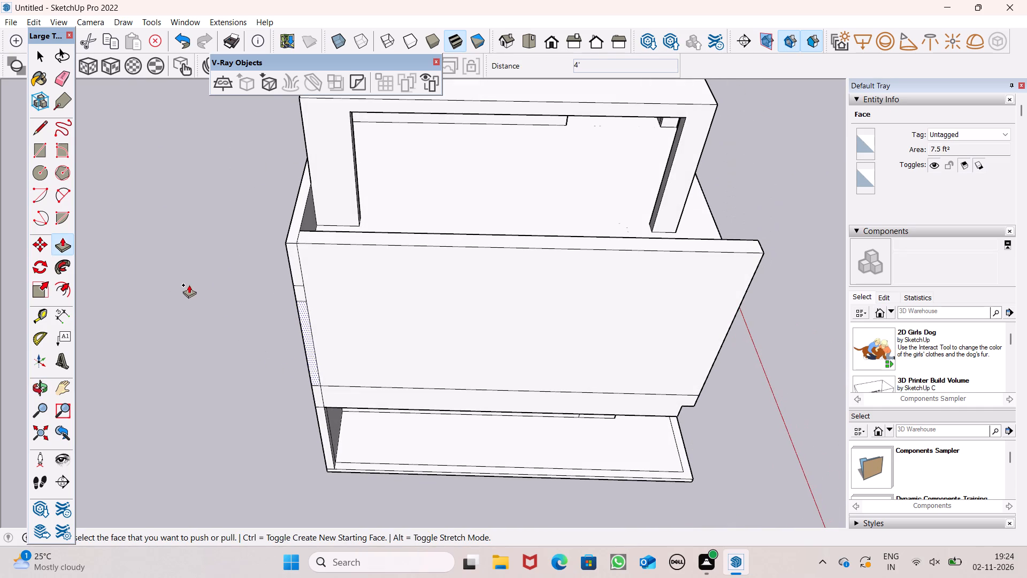
pyautogui.moveTo(134, 291); pyautogui.dragTo(150, 240, button='middle')
pyautogui.scroll(1, 150, 240)
pyautogui.scroll(-3, 150, 245)
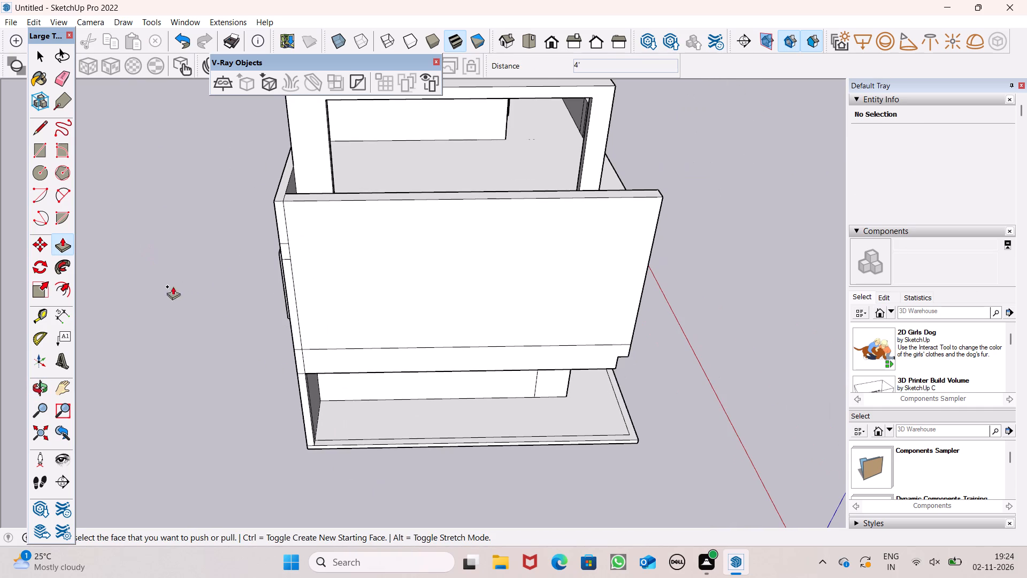
pyautogui.moveTo(152, 298); pyautogui.dragTo(74, 256, button='middle')
pyautogui.moveTo(388, 348); pyautogui.dragTo(27, 343, button='middle')
pyautogui.scroll(1, 27, 343)
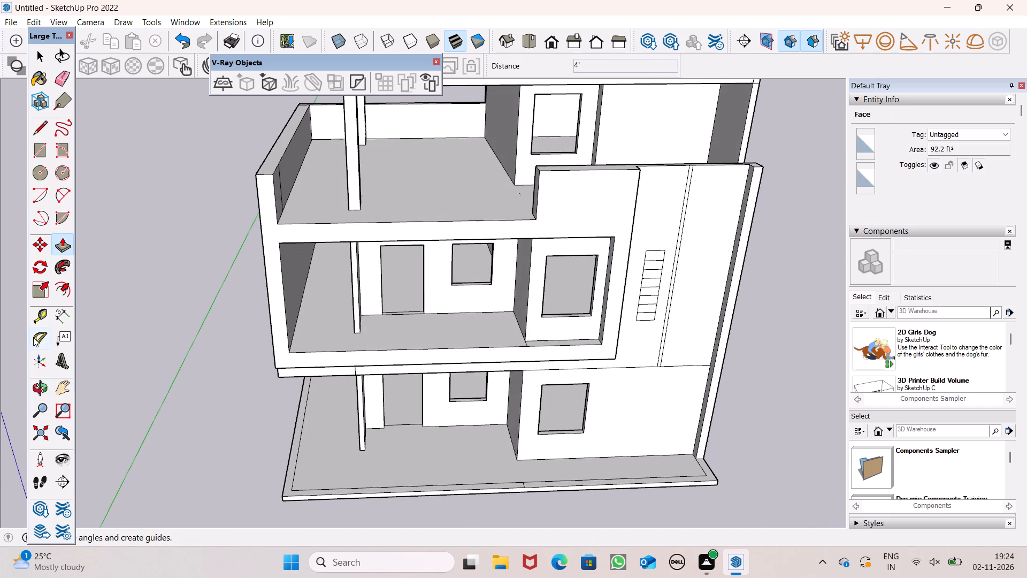
# Examine the house from the front and side, and the terrace's open front edge between the side parapet and the raised front wall.
pyautogui.press('space')
pyautogui.scroll(-2, 159, 299)
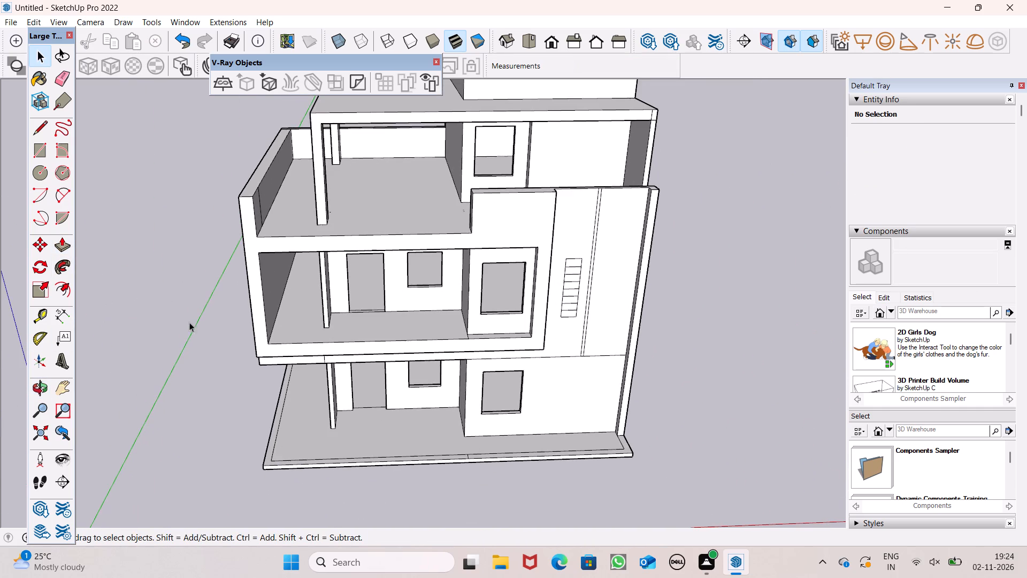
pyautogui.moveTo(189, 323); pyautogui.dragTo(180, 286, button='middle')
pyautogui.scroll(-2, 383, 329)
pyautogui.moveTo(506, 370); pyautogui.dragTo(474, 346, button='middle')
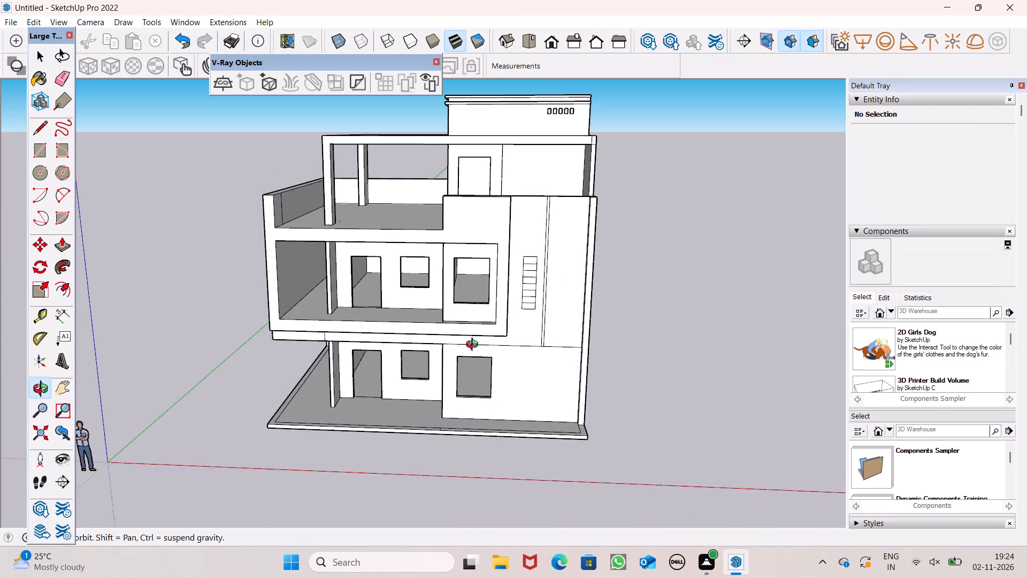
pyautogui.moveTo(474, 346); pyautogui.dragTo(513, 343, button='middle')
pyautogui.scroll(2, 419, 241)
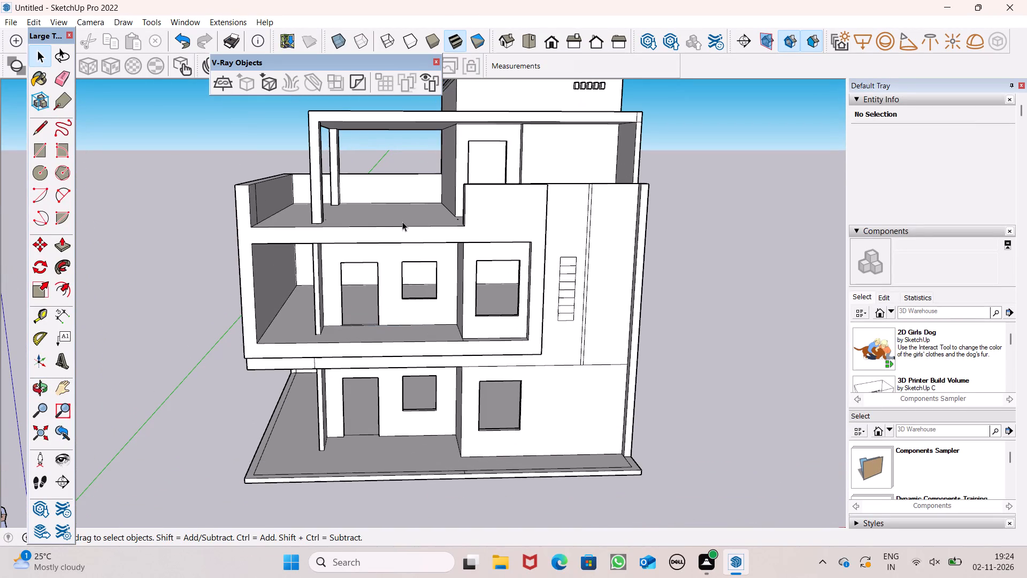
pyautogui.moveTo(401, 249); pyautogui.dragTo(740, 265, button='middle')
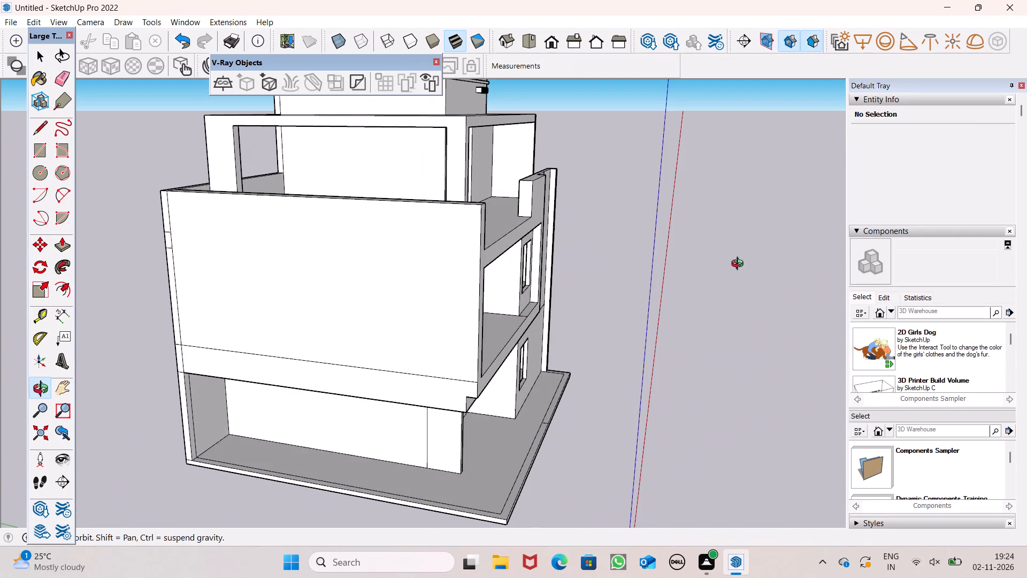
pyautogui.moveTo(740, 265); pyautogui.dragTo(705, 299, button='middle')
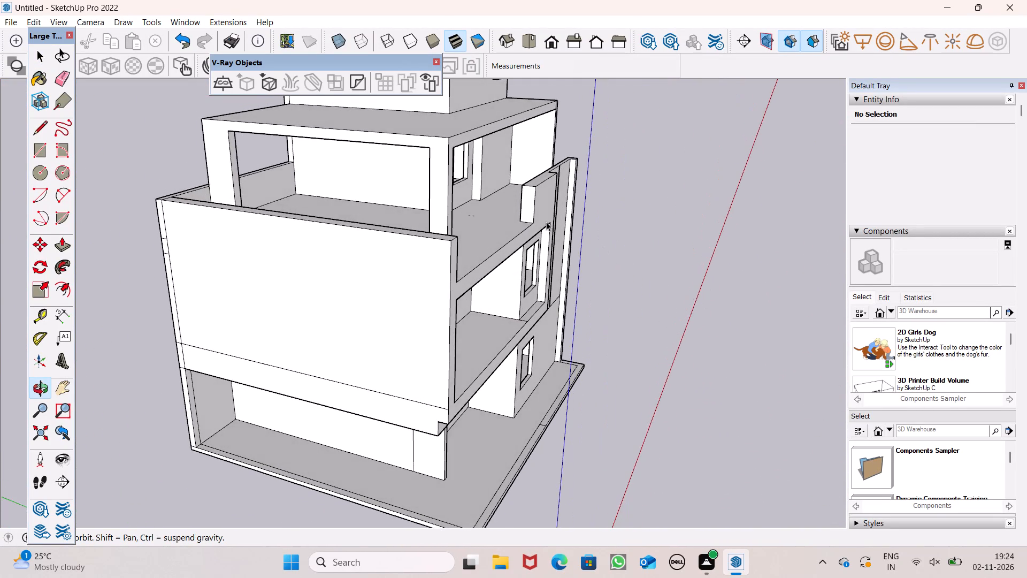
pyautogui.scroll(7, 542, 215)
pyautogui.scroll(-2, 504, 203)
pyautogui.moveTo(489, 240); pyautogui.dragTo(527, 283, button='middle')
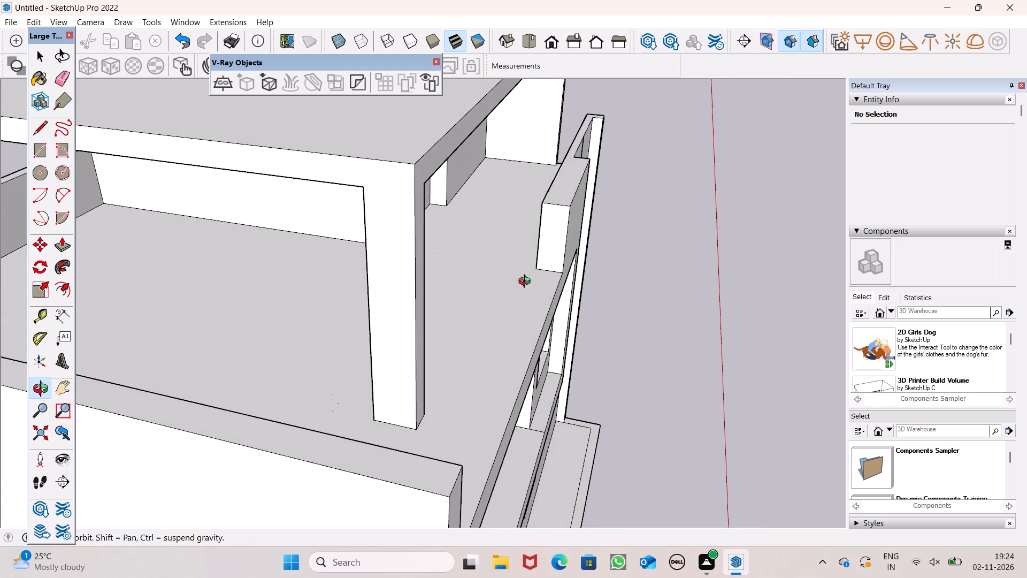
pyautogui.moveTo(527, 283); pyautogui.dragTo(527, 279, button='middle')
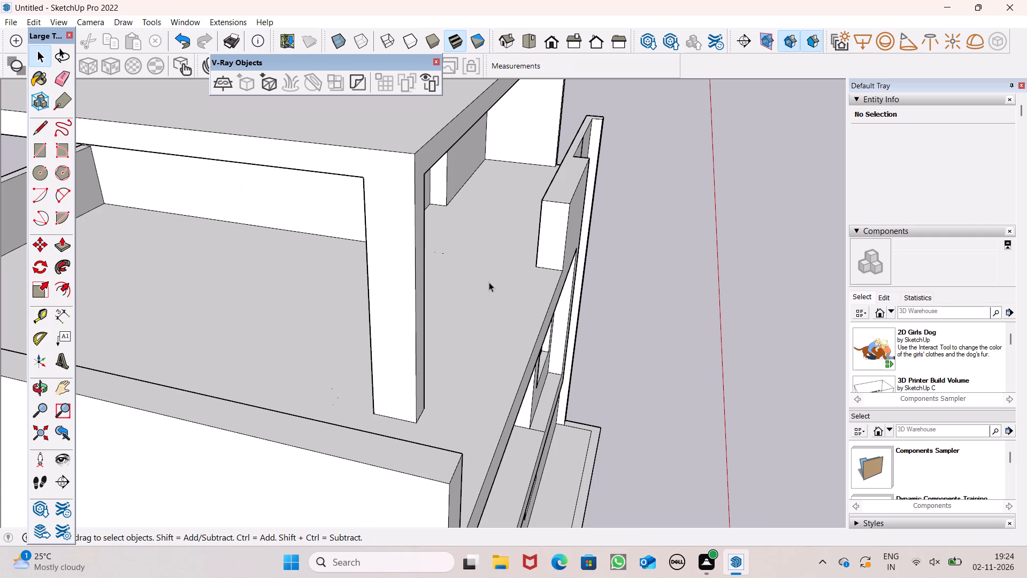
pyautogui.moveTo(489, 282); pyautogui.dragTo(511, 253, button='middle')
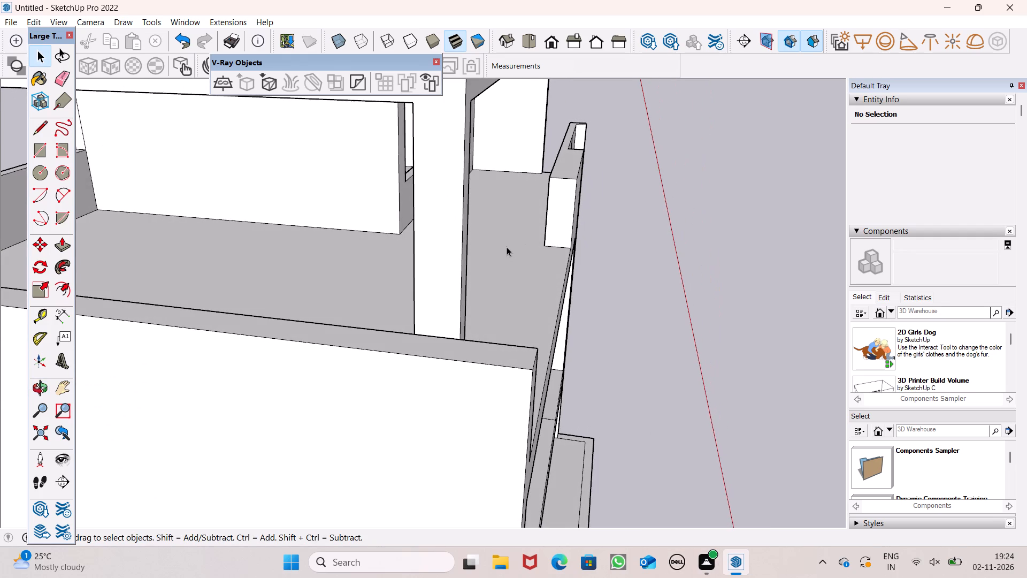
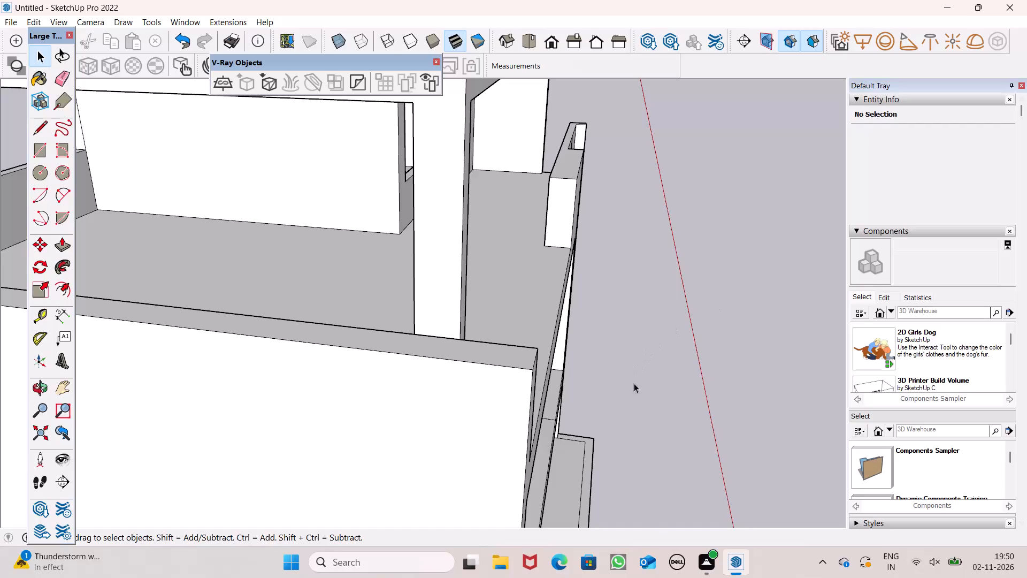
# Draw a narrow rectangle about 13' 5" by 1' 1" on the lower roof slab, beside the raised roof block.
pyautogui.scroll(-8, 558, 309)
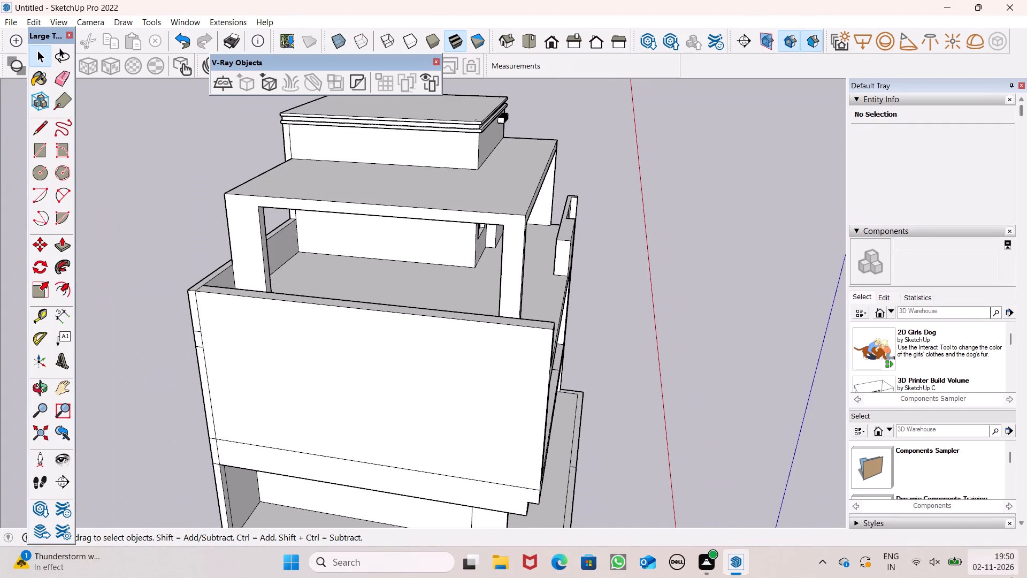
pyautogui.scroll(-2, 448, 64)
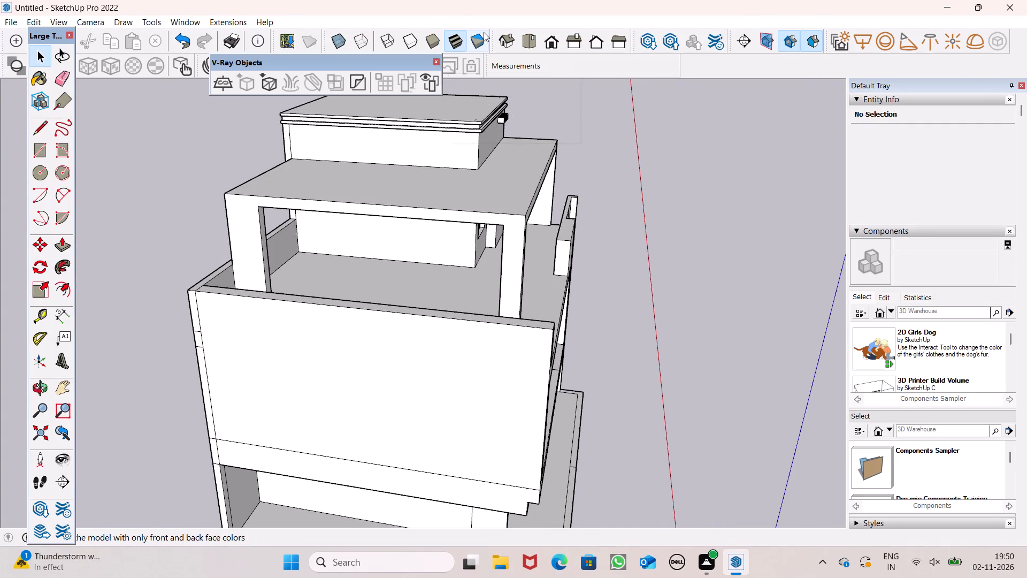
pyautogui.scroll(-2, 484, 32)
pyautogui.scroll(-4, 664, 208)
pyautogui.scroll(1, 696, 254)
pyautogui.moveTo(691, 265); pyautogui.dragTo(338, 326, button='middle')
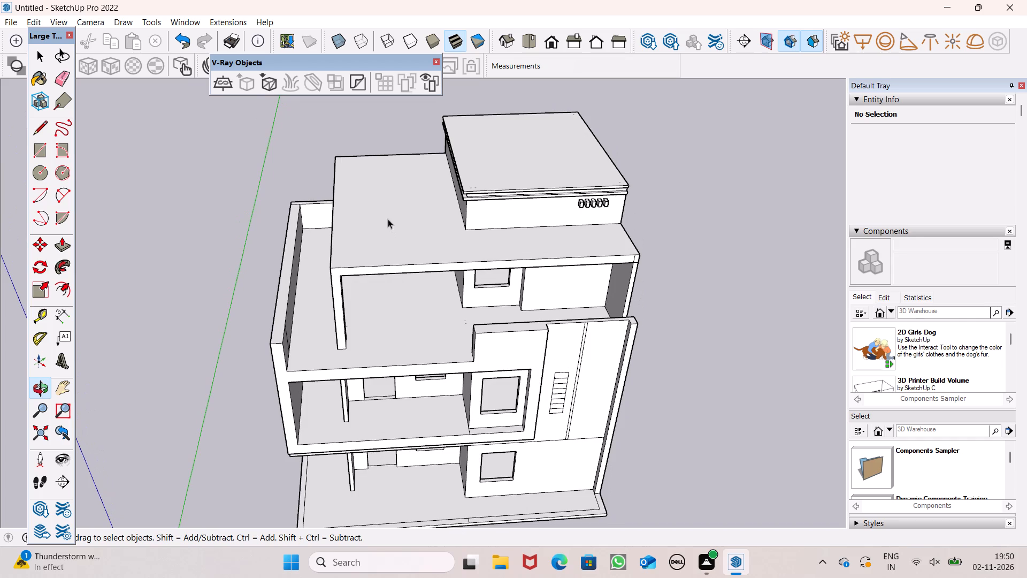
pyautogui.scroll(1, 397, 141)
pyautogui.scroll(-1, 413, 135)
pyautogui.moveTo(465, 186); pyautogui.dragTo(456, 243, button='middle')
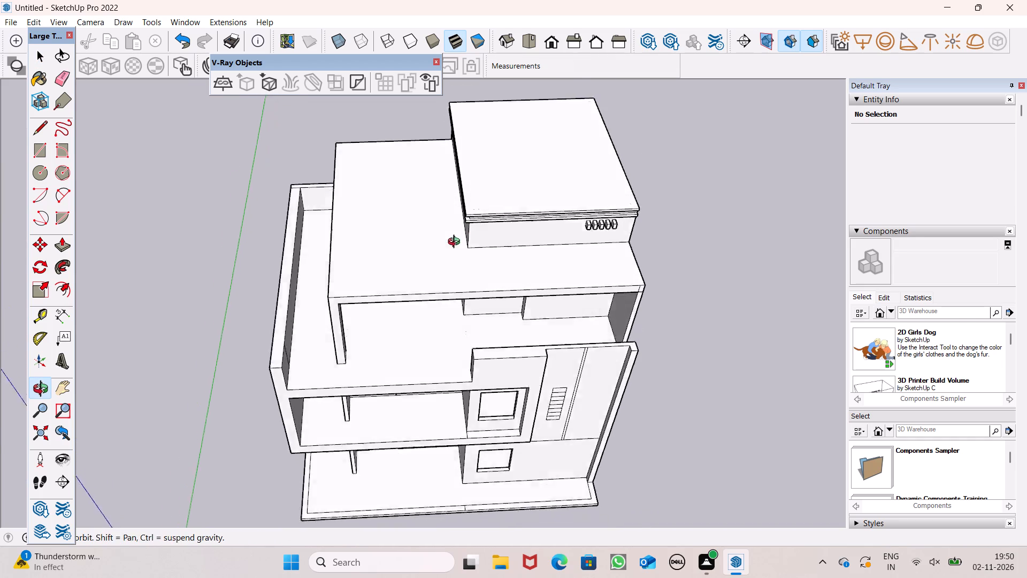
pyautogui.moveTo(456, 243); pyautogui.dragTo(454, 241, button='middle')
pyautogui.scroll(2, 456, 243)
pyautogui.click(42, 150)
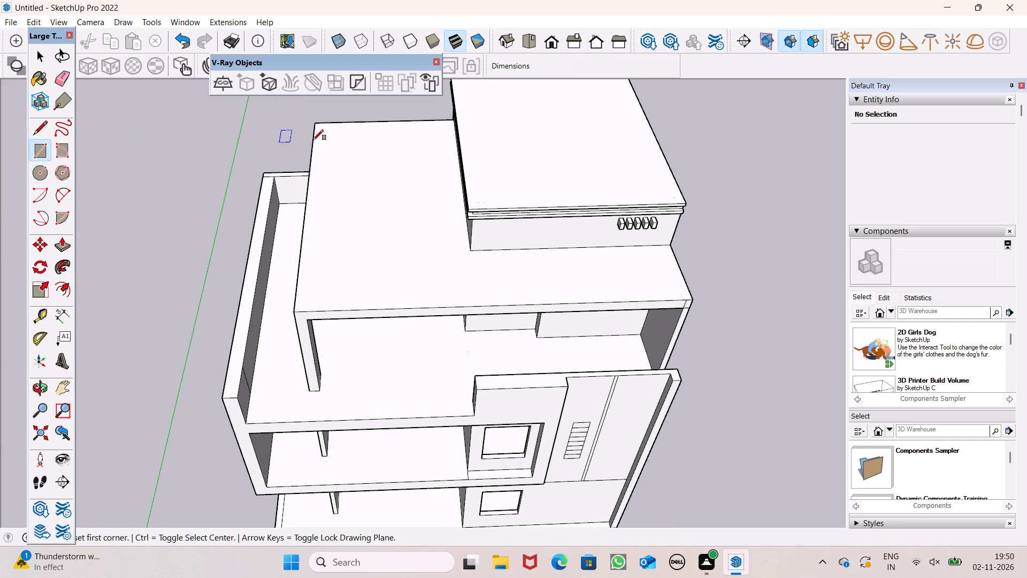
pyautogui.moveTo(401, 163); pyautogui.dragTo(412, 169, button='middle')
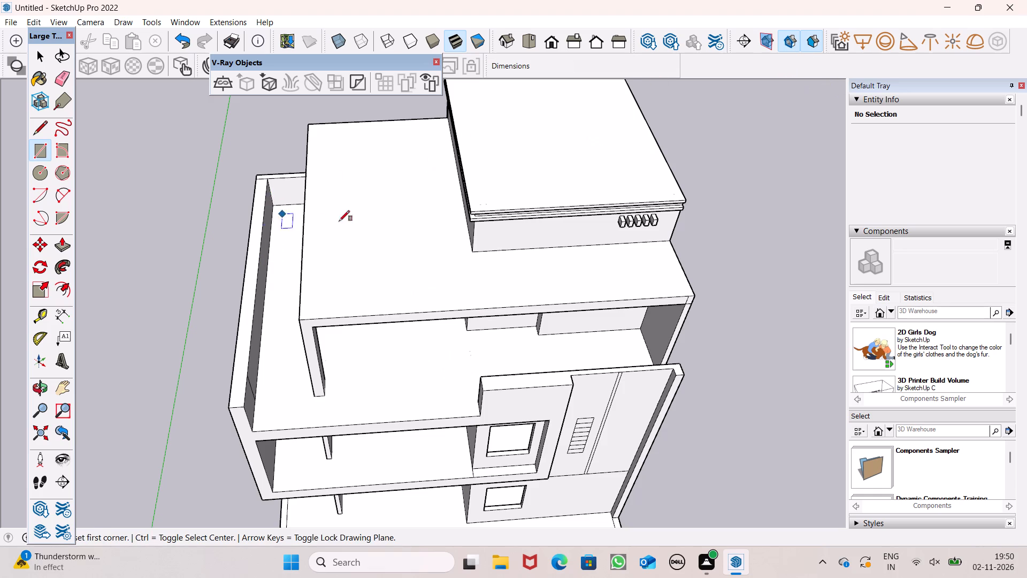
pyautogui.moveTo(340, 246); pyautogui.dragTo(315, 324, button='middle')
pyautogui.scroll(2, 315, 338)
pyautogui.scroll(-4, 325, 265)
pyautogui.moveTo(333, 285); pyautogui.dragTo(363, 276, button='middle')
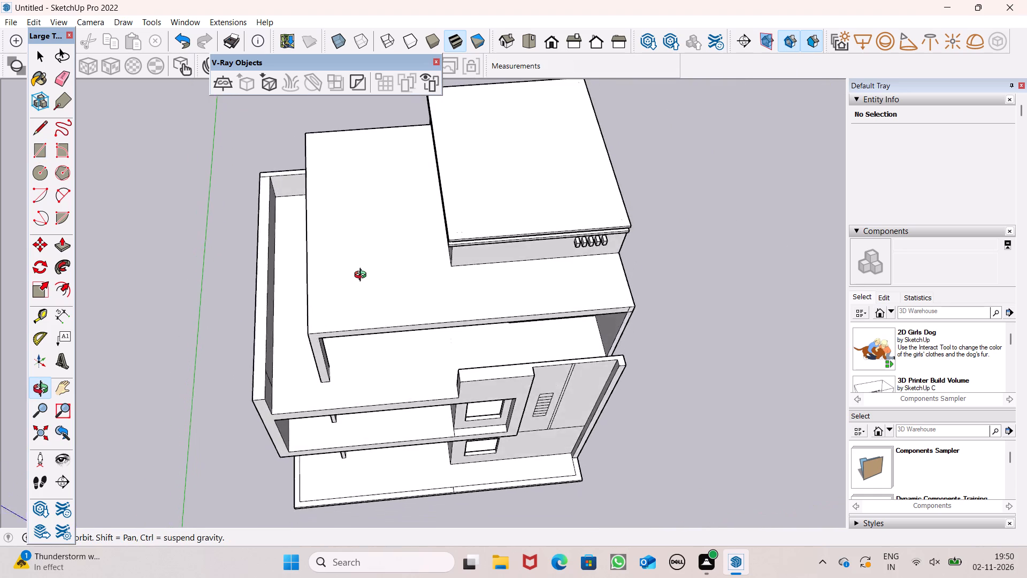
pyautogui.moveTo(363, 276); pyautogui.dragTo(365, 291, button='middle')
pyautogui.scroll(2, 363, 185)
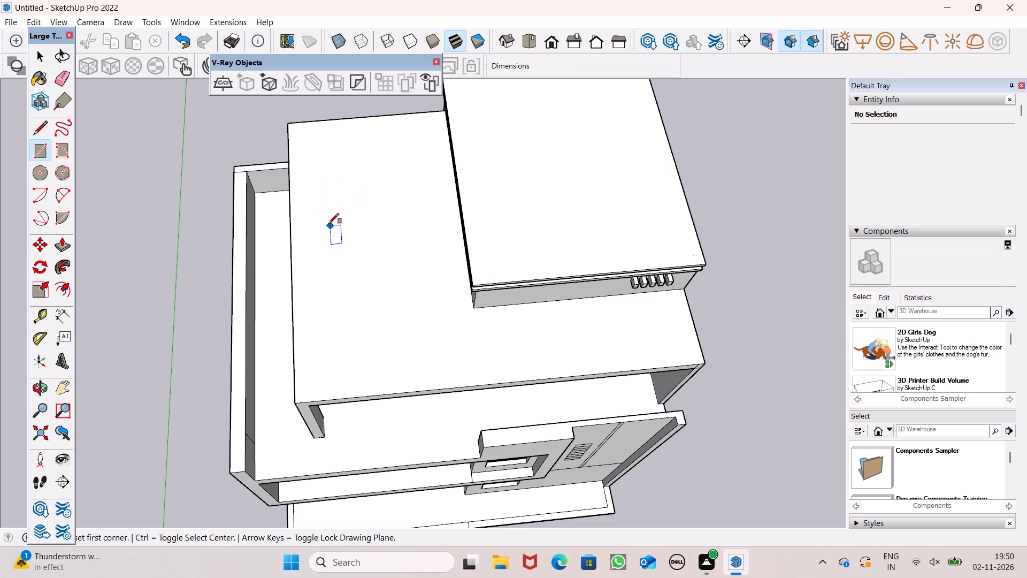
pyautogui.click(325, 179)
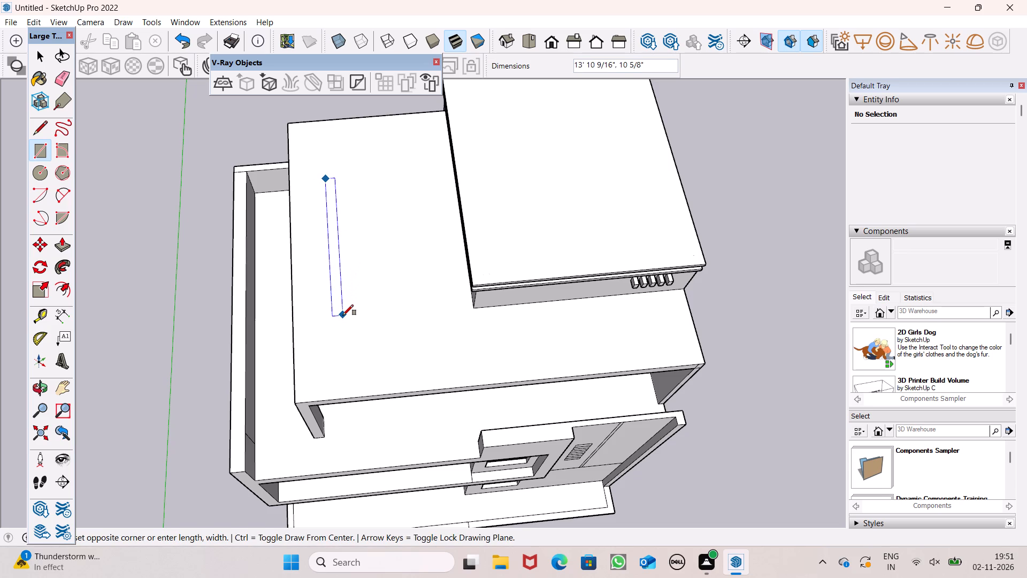
pyautogui.scroll(8, 340, 309)
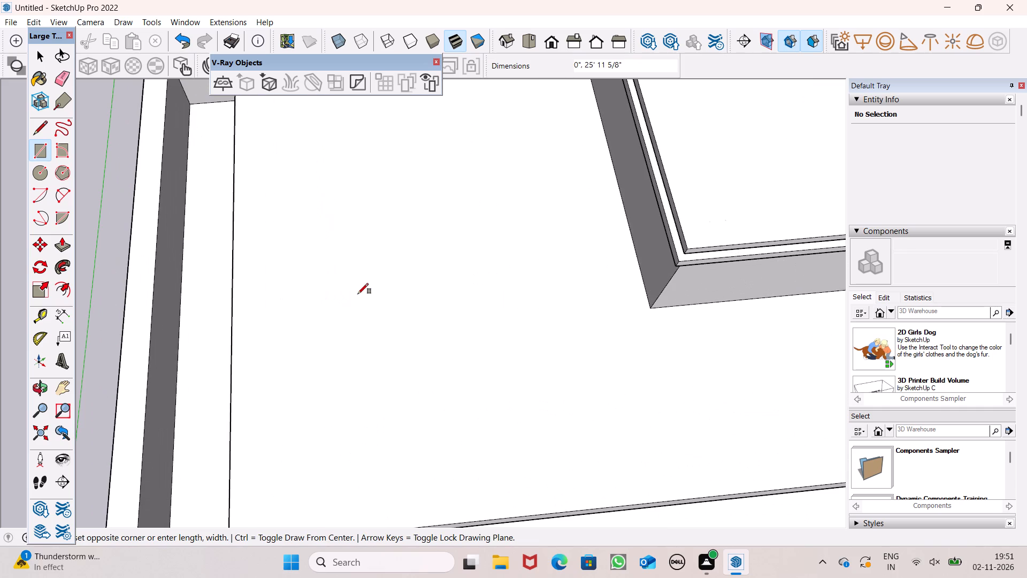
pyautogui.scroll(-1, 343, 337)
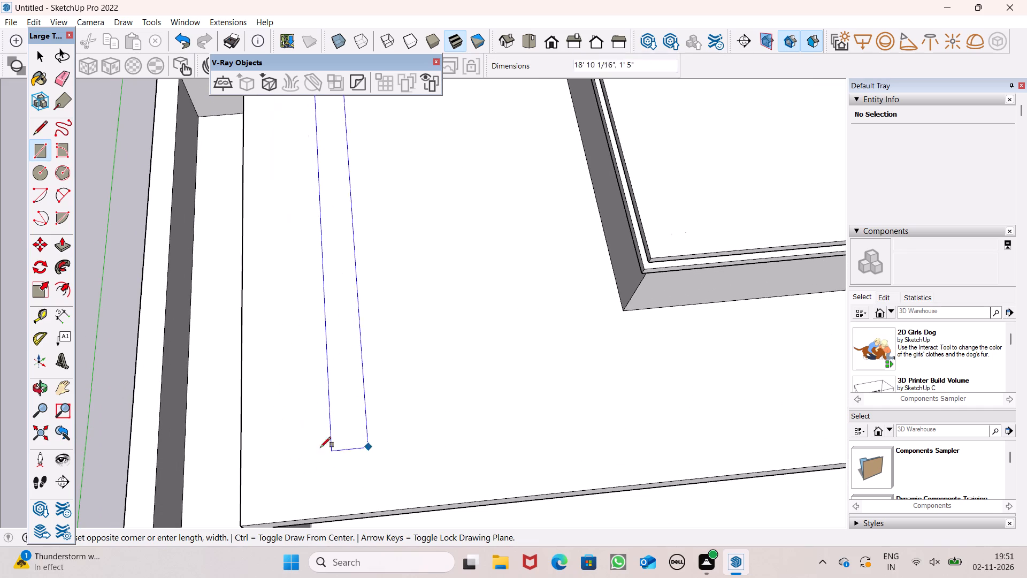
pyautogui.scroll(-6, 361, 341)
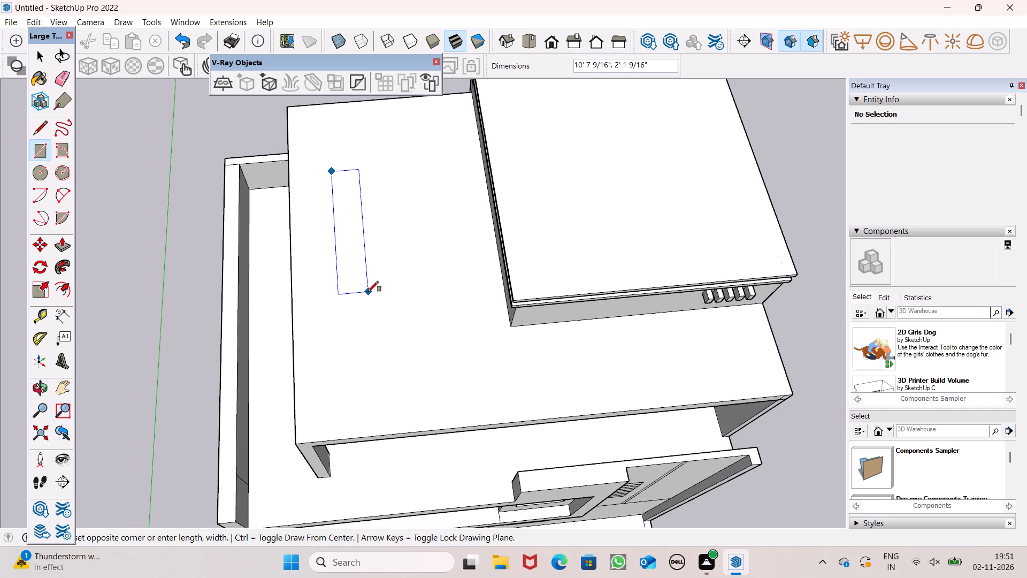
pyautogui.scroll(5, 359, 292)
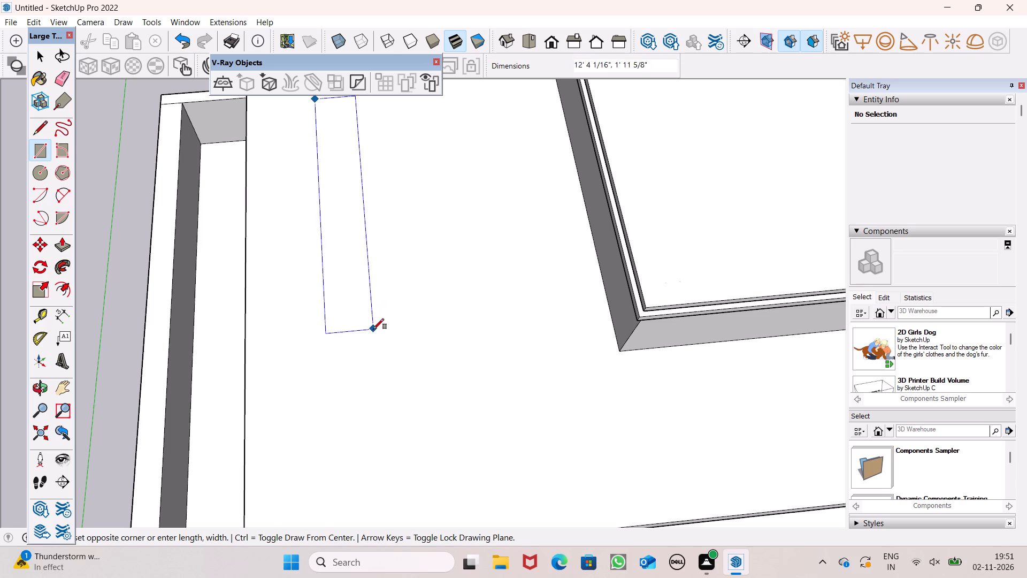
pyautogui.click(354, 356)
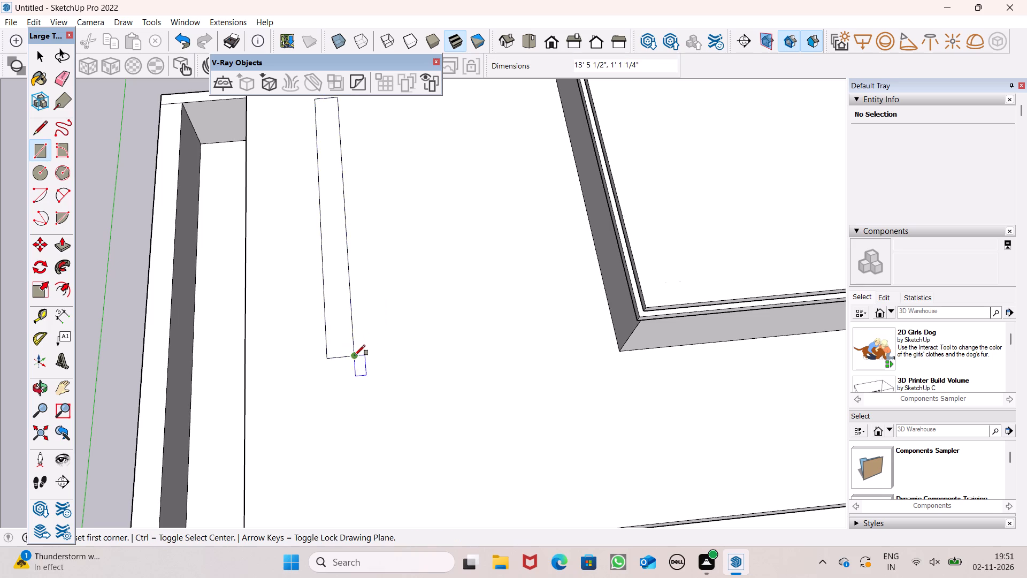
pyautogui.scroll(-3, 349, 361)
pyautogui.press('space')
# Copy the narrow rectangle three times toward the raised roof block, spaced about 2' apart, making a row of four parallel strips.
pyautogui.scroll(-4, 337, 346)
pyautogui.scroll(4, 326, 294)
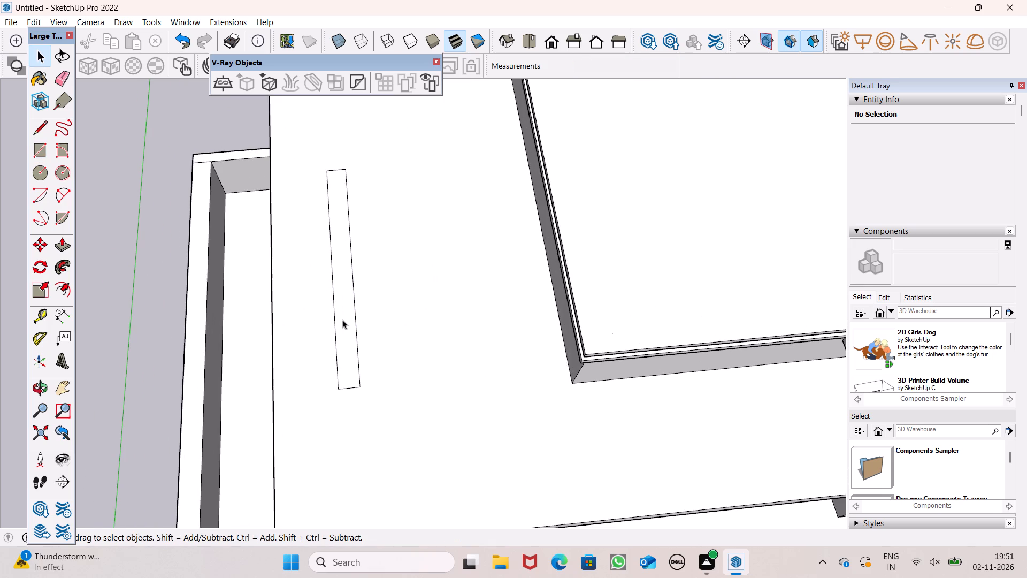
pyautogui.doubleClick(349, 320)
pyautogui.press('m')
pyautogui.press('Return')
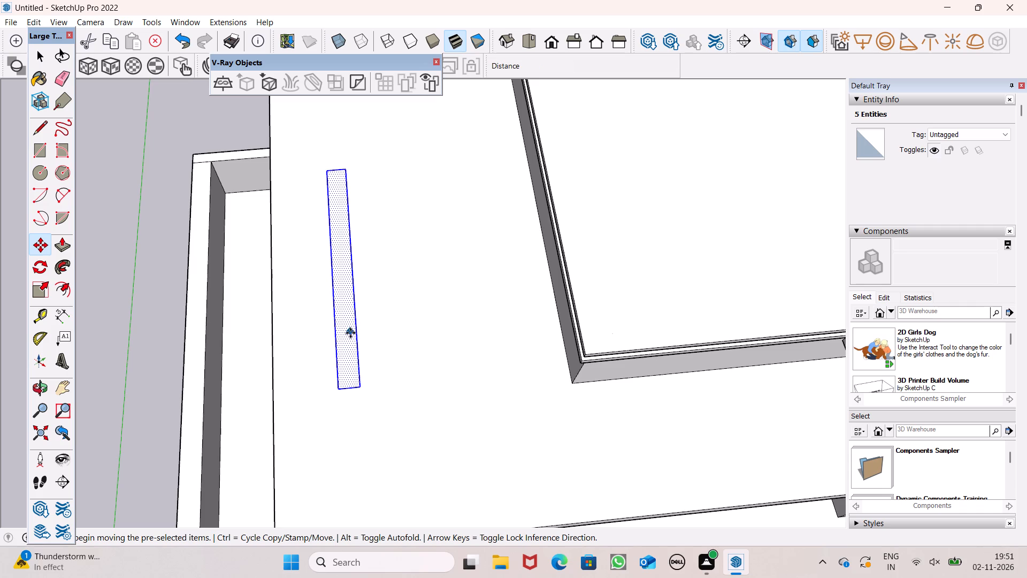
pyautogui.scroll(3, 350, 333)
pyautogui.moveTo(357, 351); pyautogui.dragTo(362, 334)
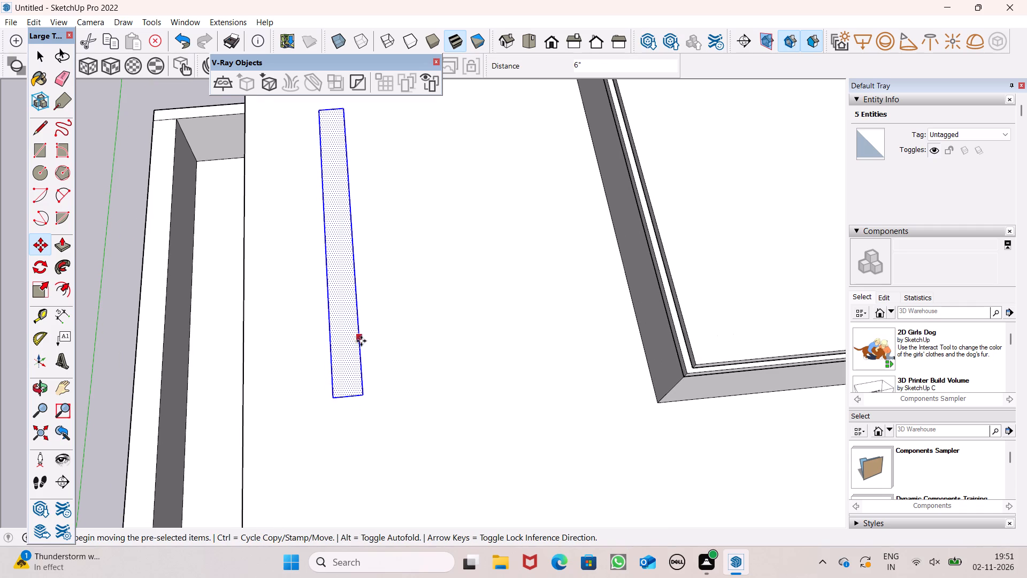
pyautogui.moveTo(355, 352); pyautogui.dragTo(410, 346)
pyautogui.moveTo(407, 346); pyautogui.dragTo(456, 343)
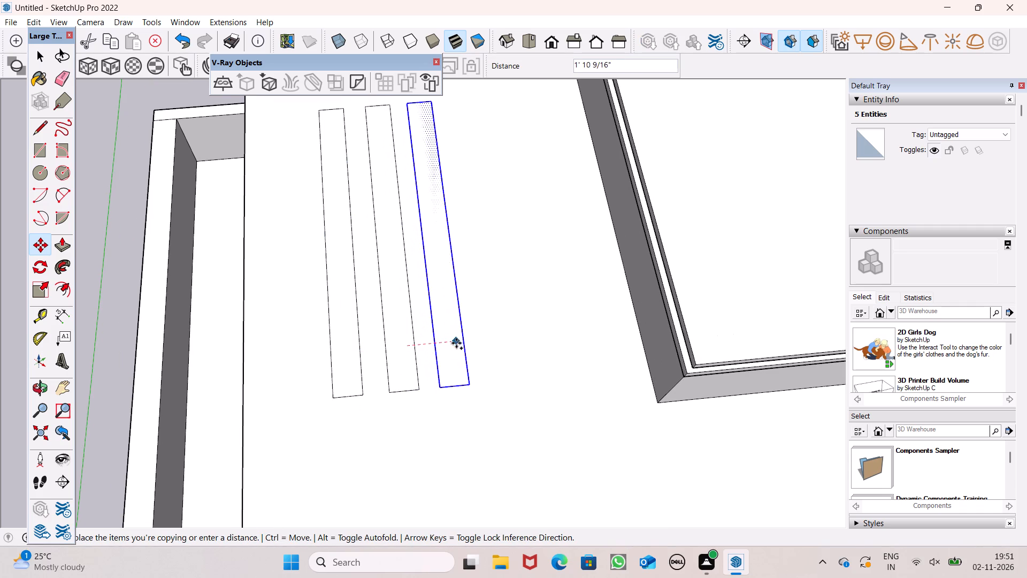
pyautogui.moveTo(456, 343); pyautogui.dragTo(459, 343)
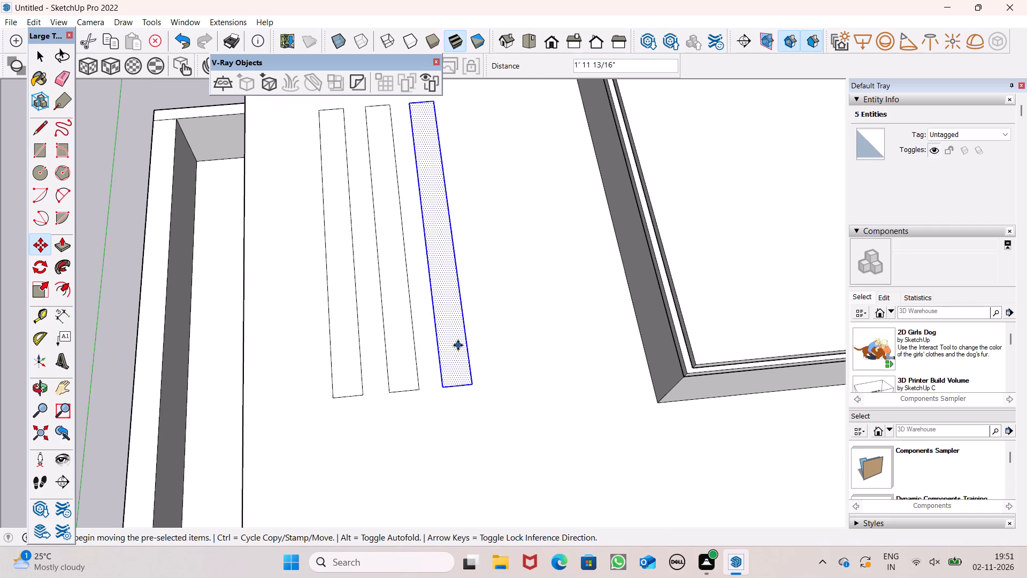
pyautogui.moveTo(458, 345); pyautogui.dragTo(510, 340)
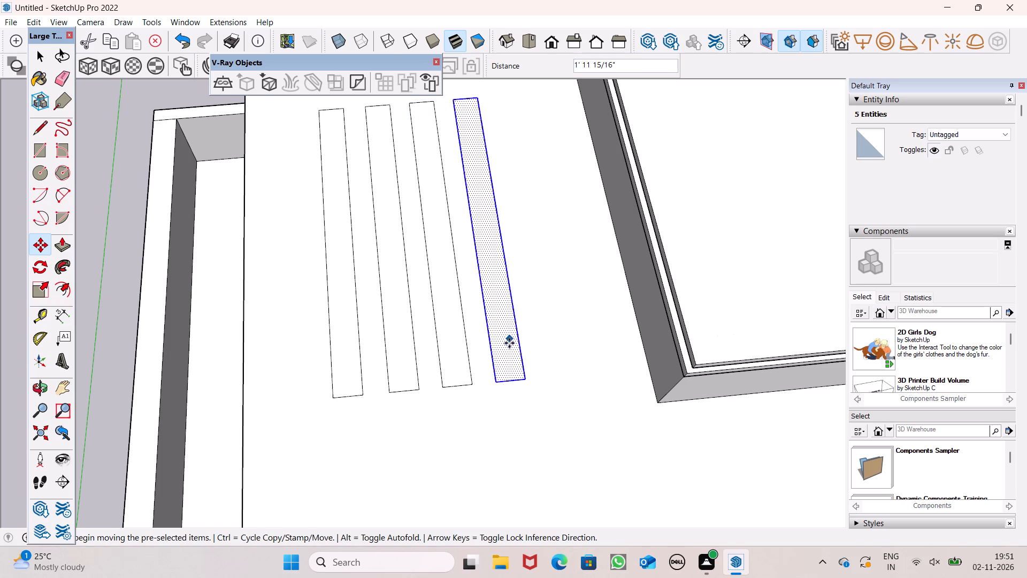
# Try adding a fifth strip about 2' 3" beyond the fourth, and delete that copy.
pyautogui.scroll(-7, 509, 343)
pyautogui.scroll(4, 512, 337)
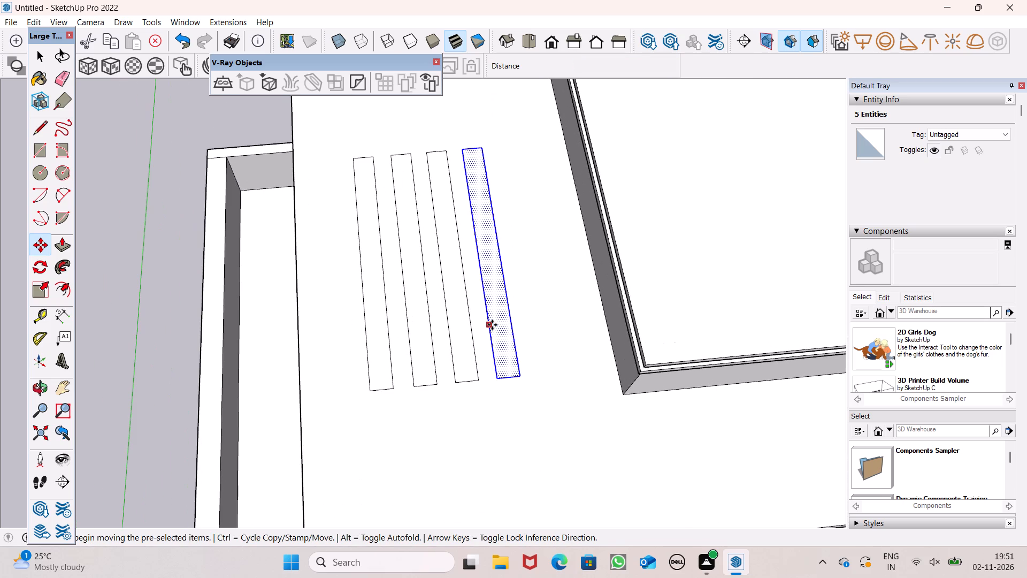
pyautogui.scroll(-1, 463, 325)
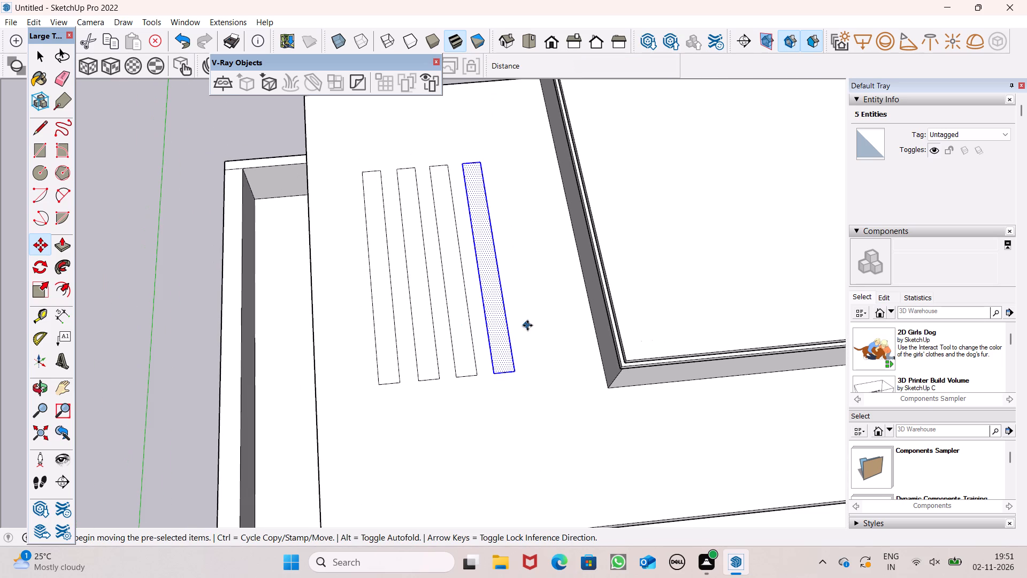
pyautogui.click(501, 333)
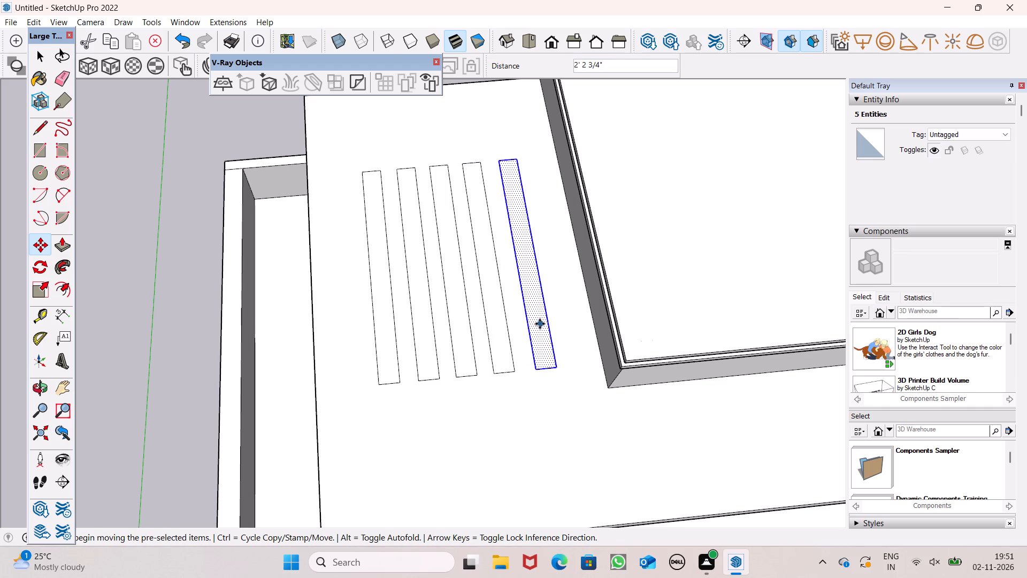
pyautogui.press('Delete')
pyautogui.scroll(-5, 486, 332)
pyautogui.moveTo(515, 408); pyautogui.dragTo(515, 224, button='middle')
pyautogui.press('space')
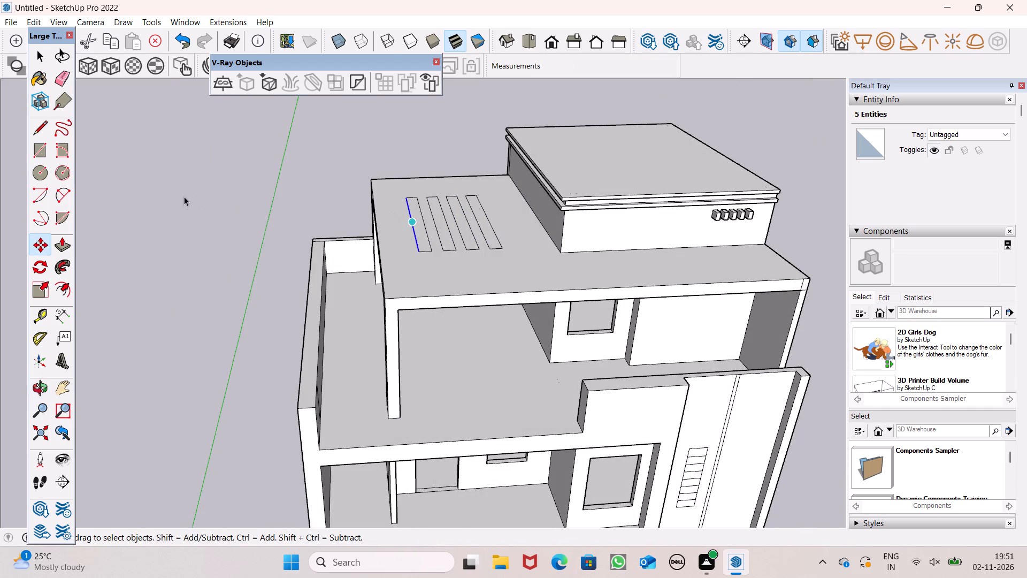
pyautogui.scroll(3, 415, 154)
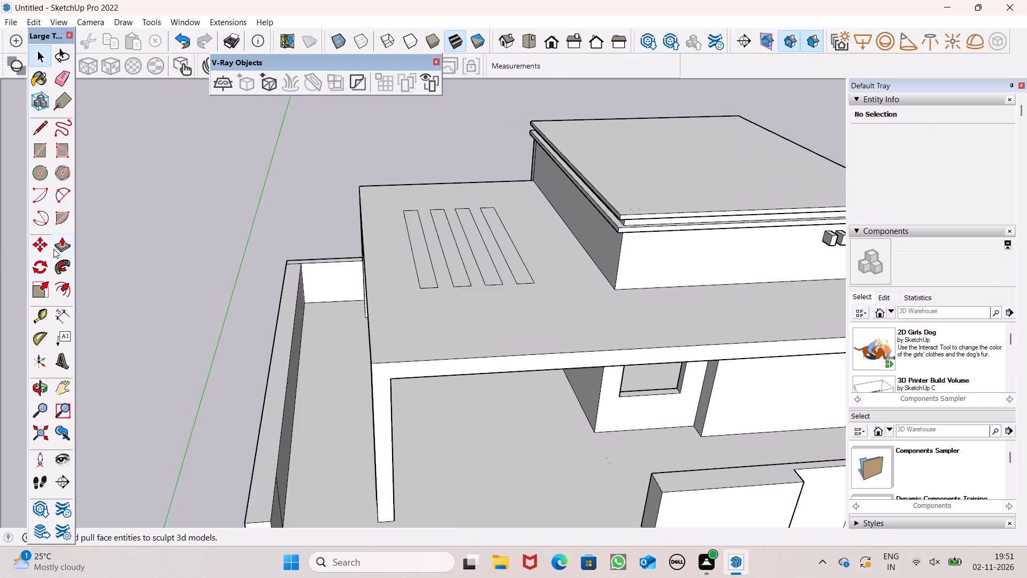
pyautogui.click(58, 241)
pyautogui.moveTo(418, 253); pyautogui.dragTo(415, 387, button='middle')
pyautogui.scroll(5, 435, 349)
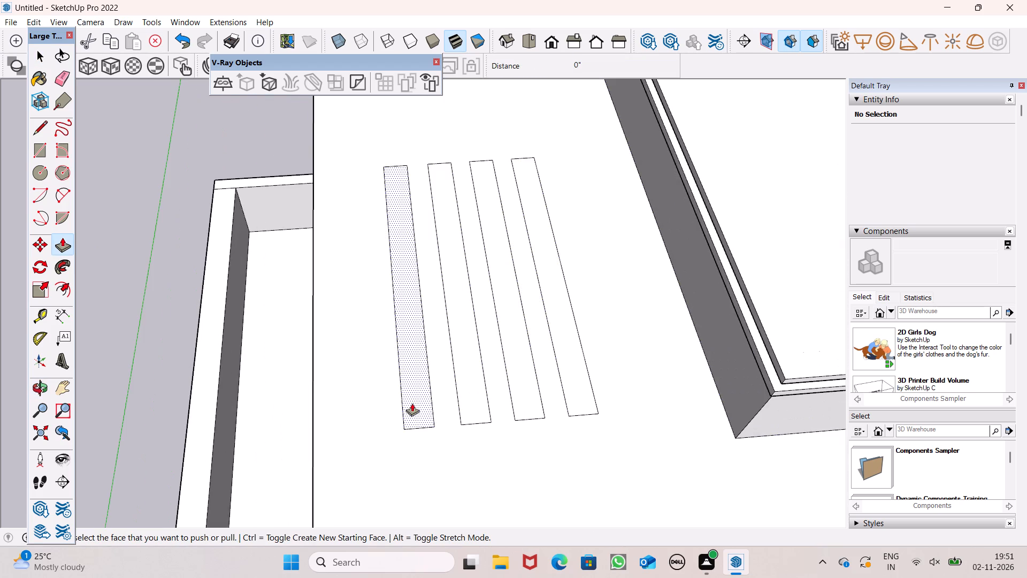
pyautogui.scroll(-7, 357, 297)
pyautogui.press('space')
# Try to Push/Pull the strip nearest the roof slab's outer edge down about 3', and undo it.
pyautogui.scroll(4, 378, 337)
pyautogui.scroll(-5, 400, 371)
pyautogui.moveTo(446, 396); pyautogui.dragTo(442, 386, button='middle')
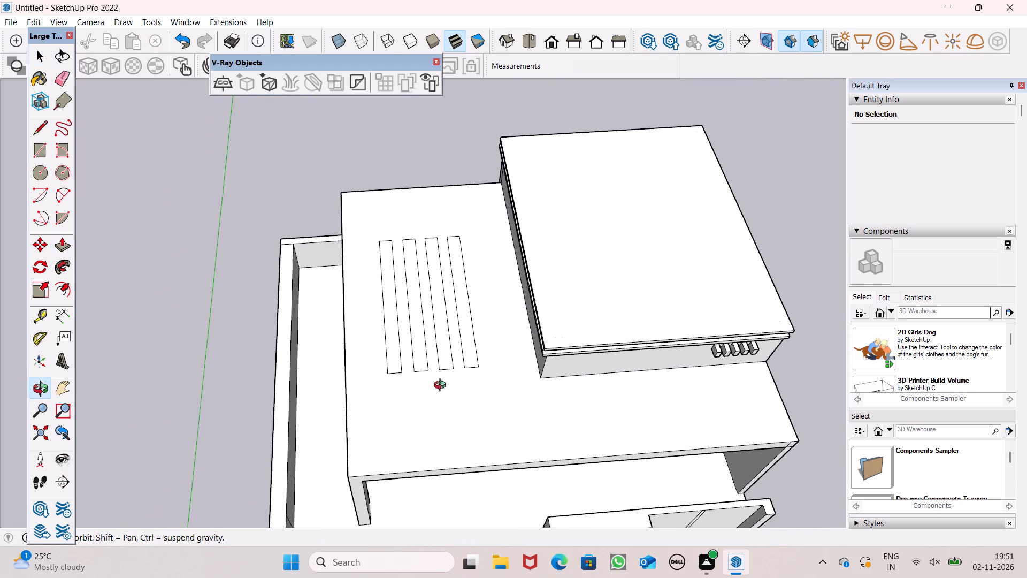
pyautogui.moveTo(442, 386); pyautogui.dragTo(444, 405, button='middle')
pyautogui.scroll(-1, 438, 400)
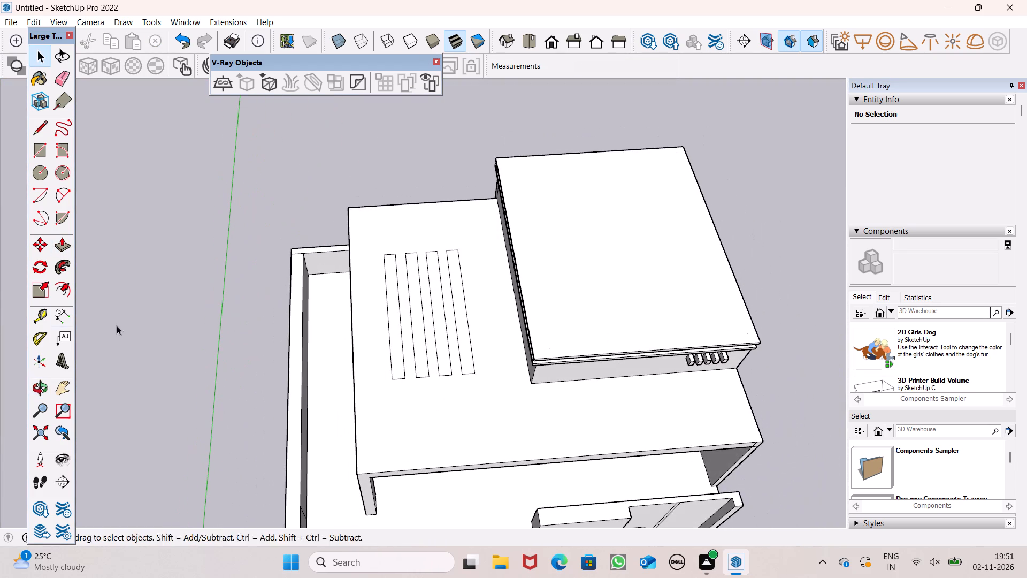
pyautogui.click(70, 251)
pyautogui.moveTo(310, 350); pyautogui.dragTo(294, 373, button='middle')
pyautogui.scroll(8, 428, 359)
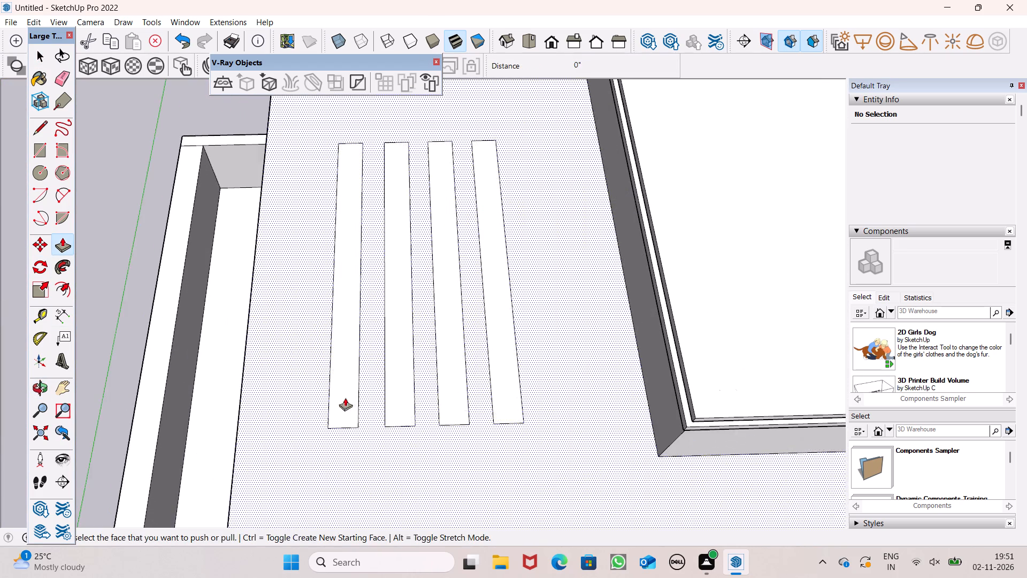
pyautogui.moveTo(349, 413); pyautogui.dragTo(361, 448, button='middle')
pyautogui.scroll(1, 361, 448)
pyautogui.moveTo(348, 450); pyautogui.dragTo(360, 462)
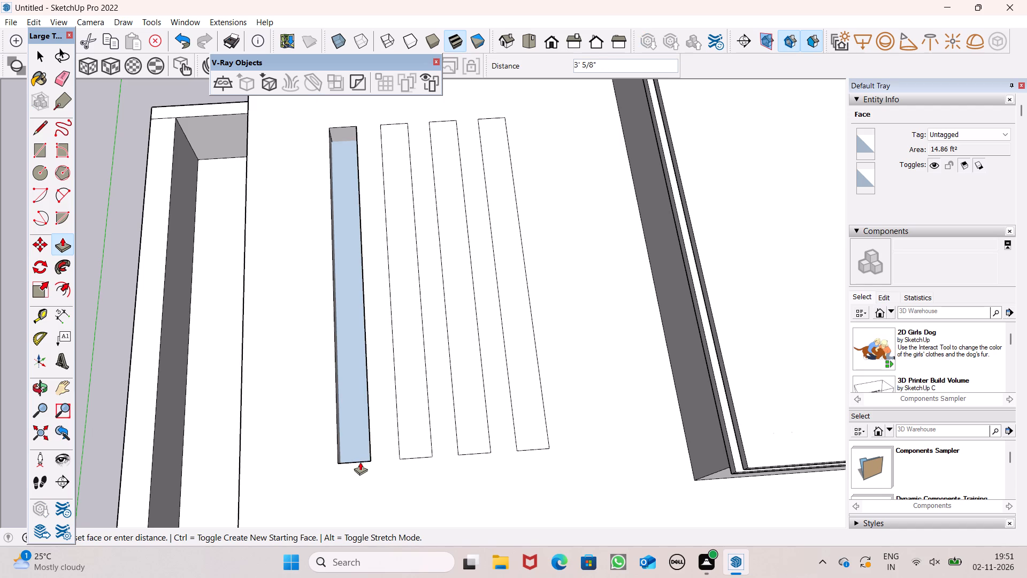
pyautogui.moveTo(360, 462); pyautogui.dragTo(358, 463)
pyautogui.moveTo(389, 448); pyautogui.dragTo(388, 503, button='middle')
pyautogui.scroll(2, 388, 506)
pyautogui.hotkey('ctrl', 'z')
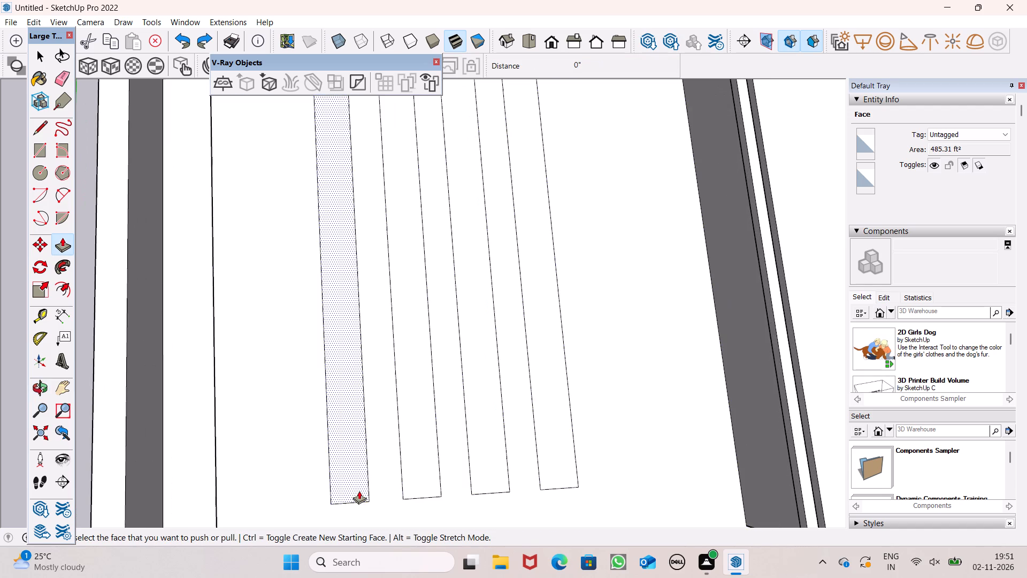
# Push/Pull the strip nearest the slab's outer edge down 1' to cut an opening through the roof slab.
pyautogui.moveTo(347, 492); pyautogui.dragTo(360, 438)
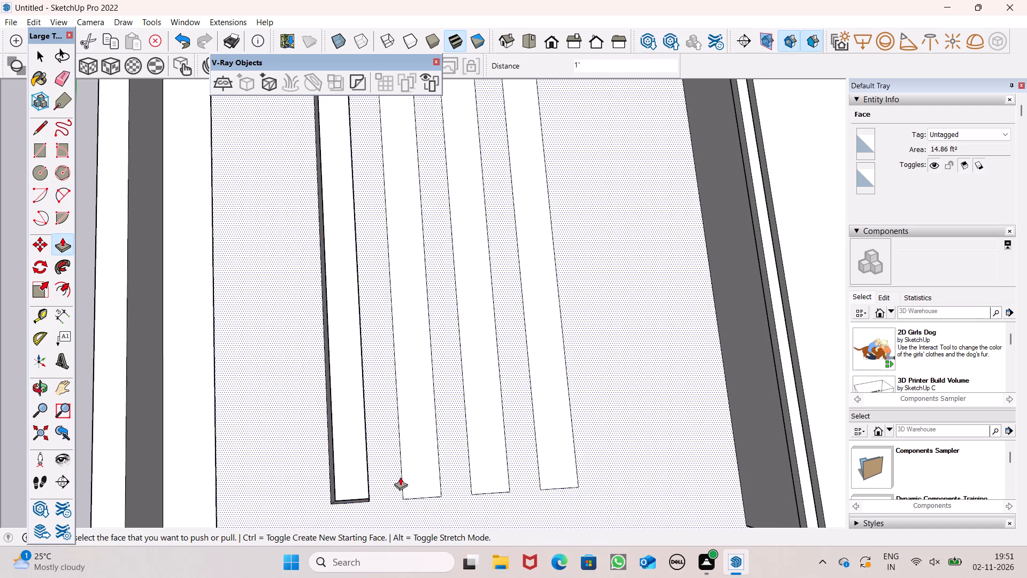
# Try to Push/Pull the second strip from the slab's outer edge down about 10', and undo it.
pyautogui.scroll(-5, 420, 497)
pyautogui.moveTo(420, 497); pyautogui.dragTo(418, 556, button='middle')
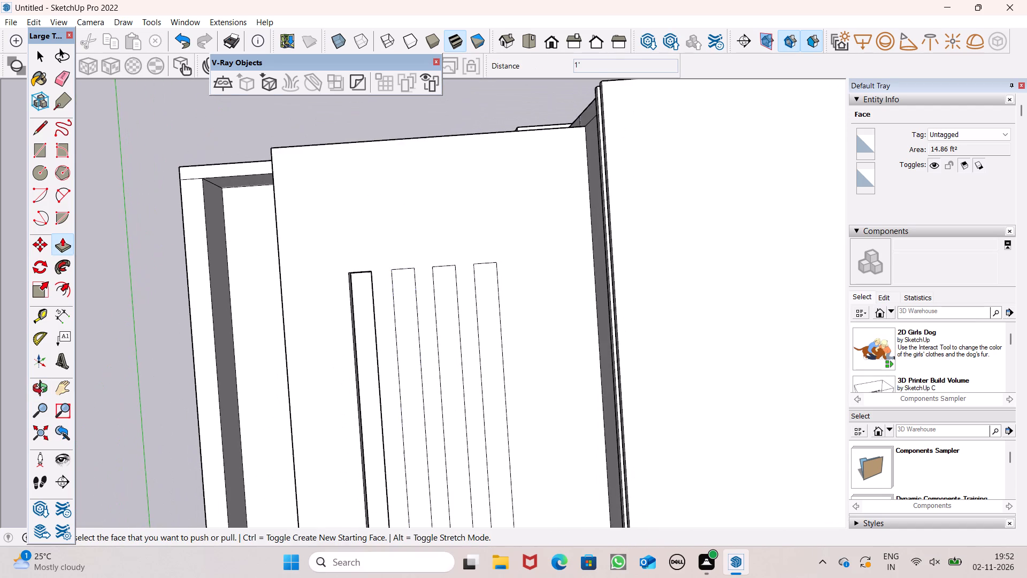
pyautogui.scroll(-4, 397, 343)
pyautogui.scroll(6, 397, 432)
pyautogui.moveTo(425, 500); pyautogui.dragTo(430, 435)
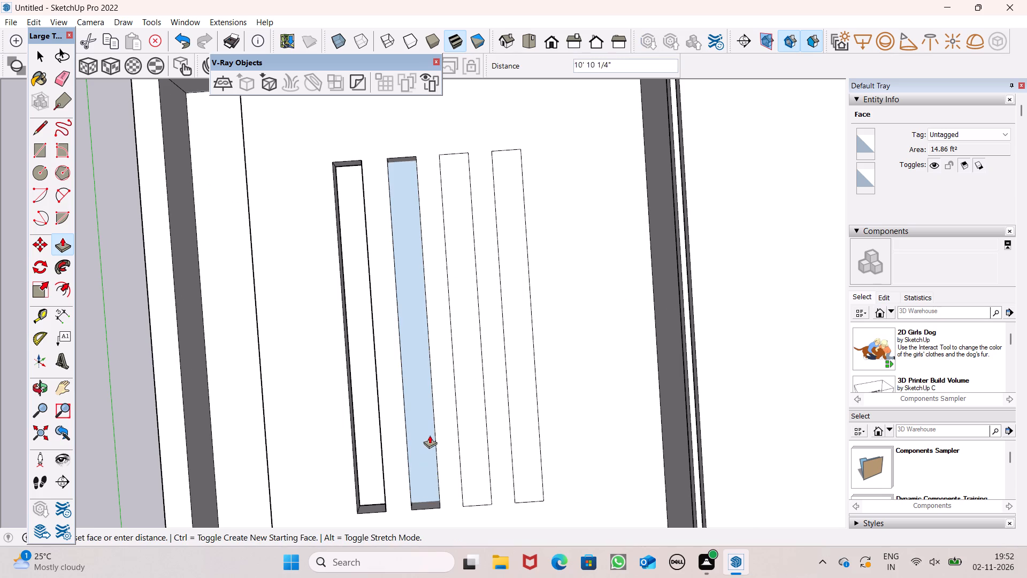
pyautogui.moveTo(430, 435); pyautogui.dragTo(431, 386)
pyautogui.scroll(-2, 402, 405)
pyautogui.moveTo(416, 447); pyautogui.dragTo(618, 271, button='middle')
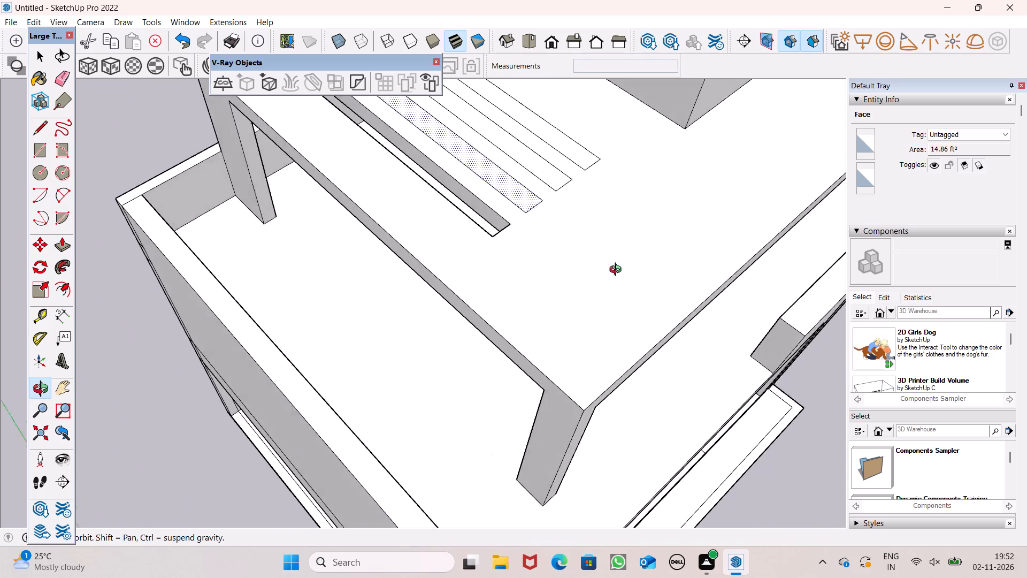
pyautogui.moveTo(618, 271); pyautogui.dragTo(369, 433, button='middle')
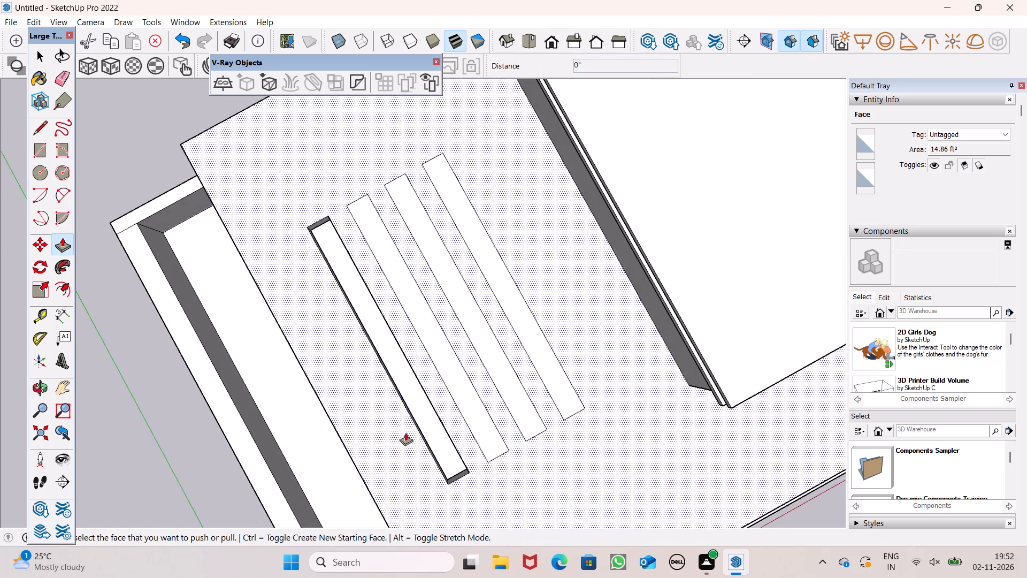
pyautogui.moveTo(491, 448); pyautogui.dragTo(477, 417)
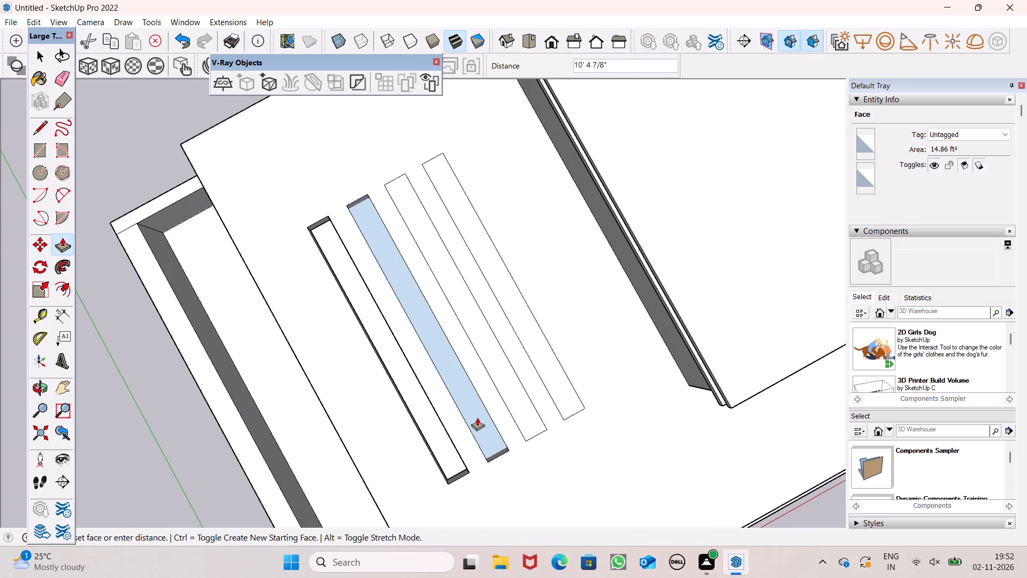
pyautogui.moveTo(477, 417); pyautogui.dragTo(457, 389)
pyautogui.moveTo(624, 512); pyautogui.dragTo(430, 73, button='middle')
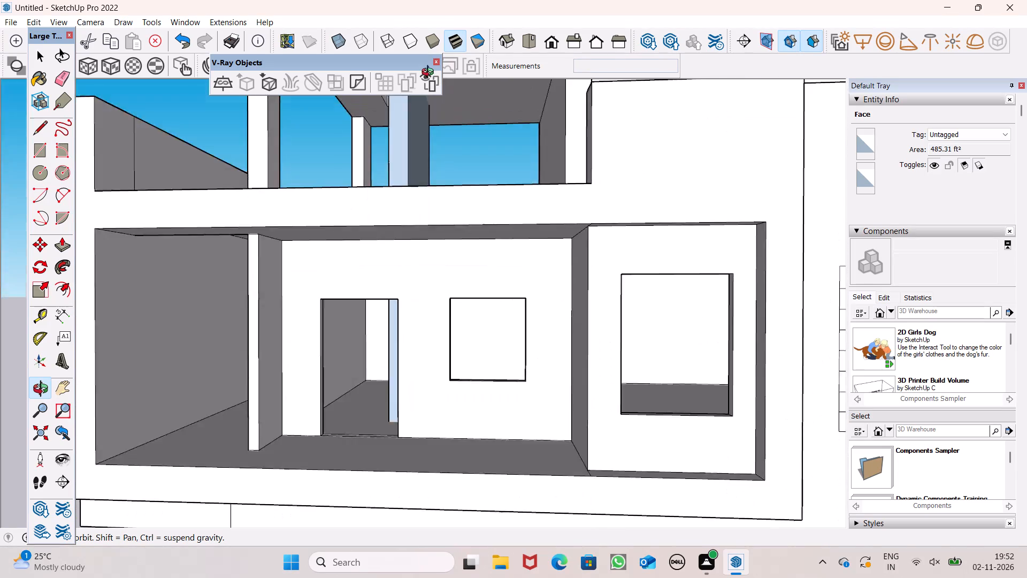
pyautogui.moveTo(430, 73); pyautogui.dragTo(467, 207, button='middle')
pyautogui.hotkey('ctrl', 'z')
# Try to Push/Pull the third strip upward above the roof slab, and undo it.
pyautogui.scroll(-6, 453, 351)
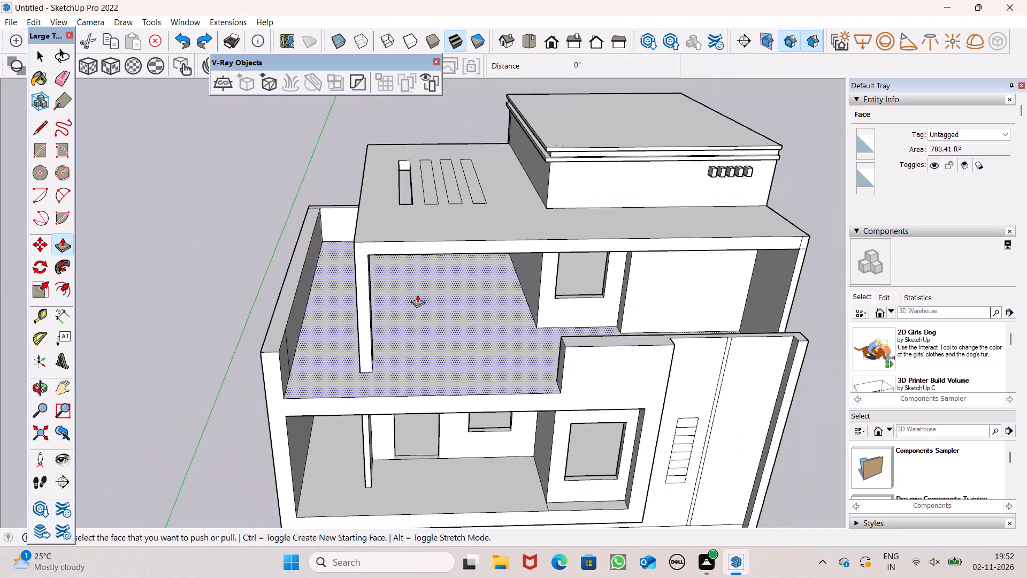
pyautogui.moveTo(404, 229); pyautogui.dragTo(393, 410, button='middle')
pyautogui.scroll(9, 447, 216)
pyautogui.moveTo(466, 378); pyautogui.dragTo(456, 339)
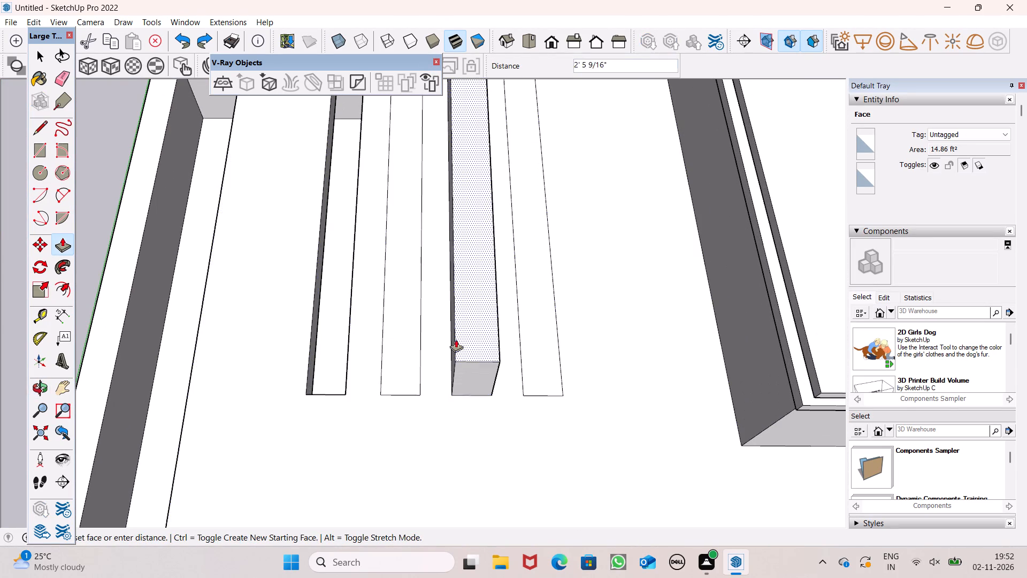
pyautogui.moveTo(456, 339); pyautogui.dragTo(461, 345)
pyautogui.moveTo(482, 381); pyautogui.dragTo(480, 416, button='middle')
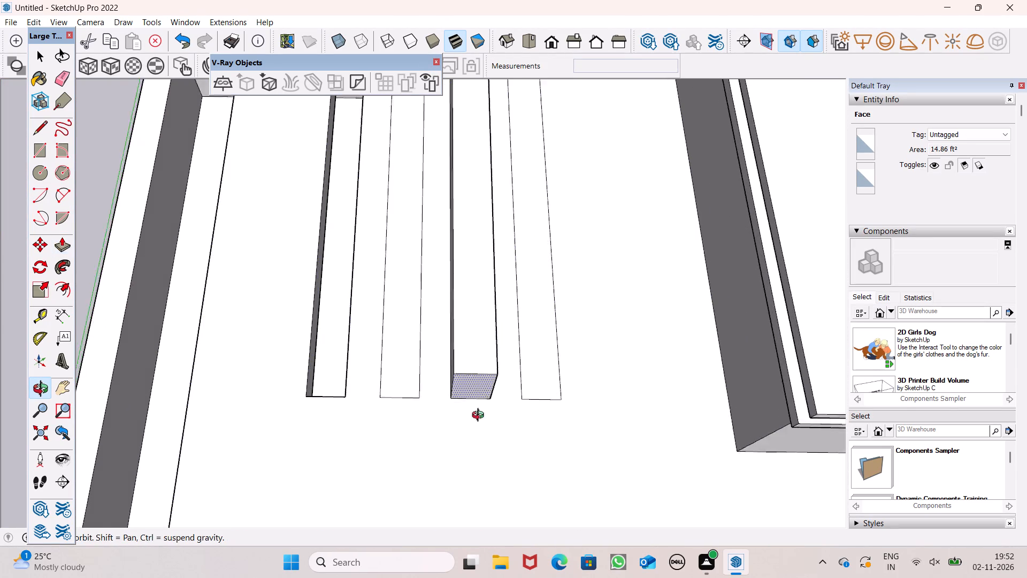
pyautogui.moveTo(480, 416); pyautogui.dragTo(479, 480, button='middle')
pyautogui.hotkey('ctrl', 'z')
# Push/Pull the third strip and the second strip down 1' each to cut two more openings through the roof slab.
pyautogui.moveTo(485, 384); pyautogui.dragTo(466, 460, button='middle')
pyautogui.moveTo(465, 445); pyautogui.dragTo(457, 423)
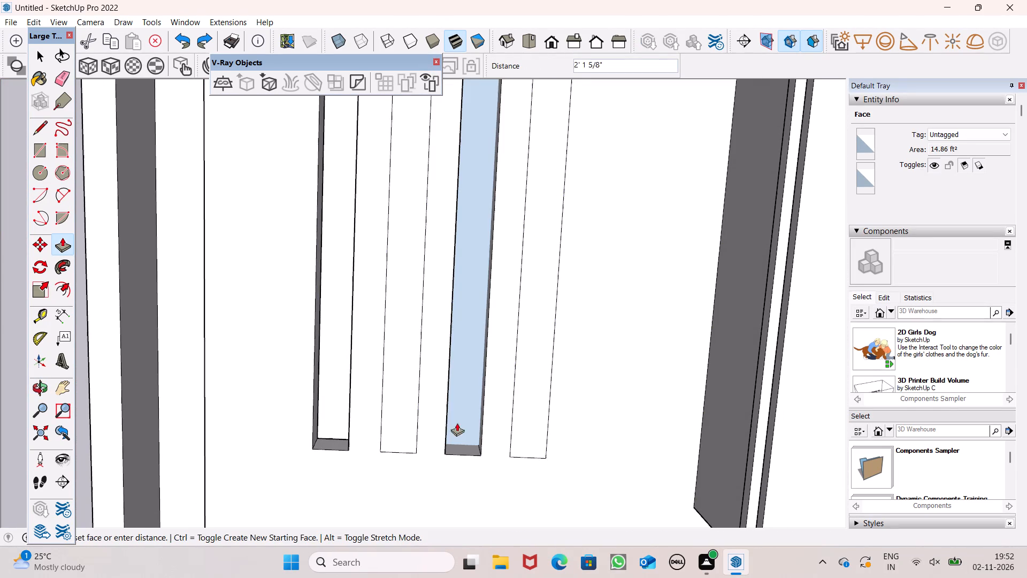
pyautogui.moveTo(457, 423); pyautogui.dragTo(481, 323)
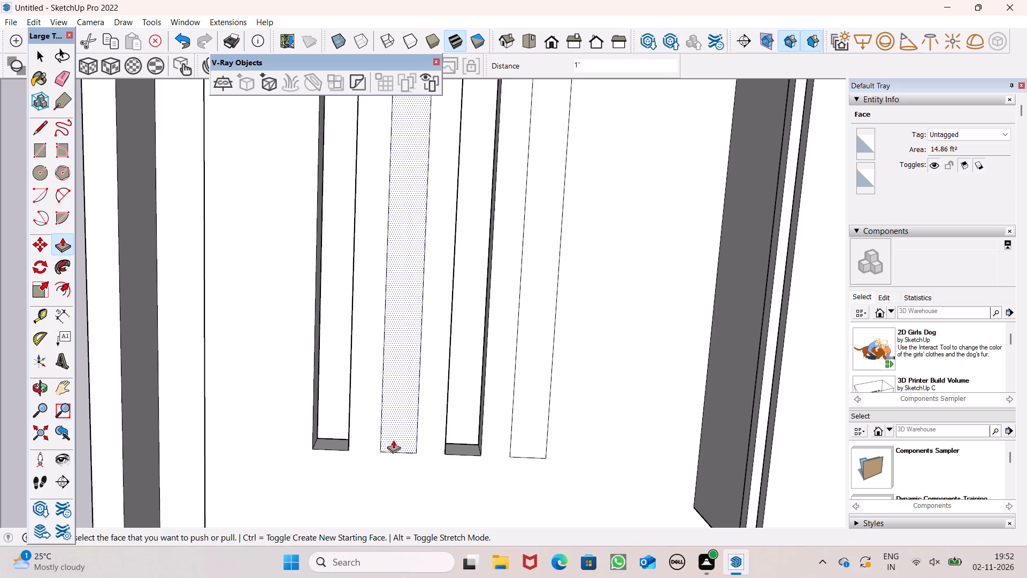
pyautogui.moveTo(393, 440); pyautogui.dragTo(418, 386)
pyautogui.scroll(-6, 333, 388)
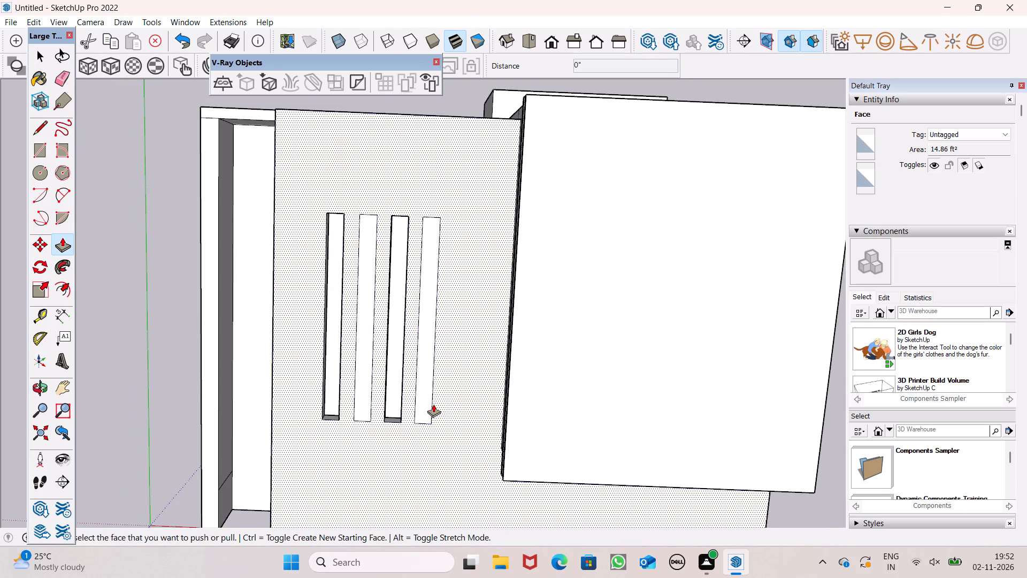
pyautogui.scroll(6, 362, 403)
pyautogui.moveTo(355, 426); pyautogui.dragTo(372, 410)
# Examine the slot openings in the terrace's roof slab from the front and from below.
pyautogui.scroll(-4, 326, 421)
pyautogui.moveTo(387, 435); pyautogui.dragTo(440, 162, button='middle')
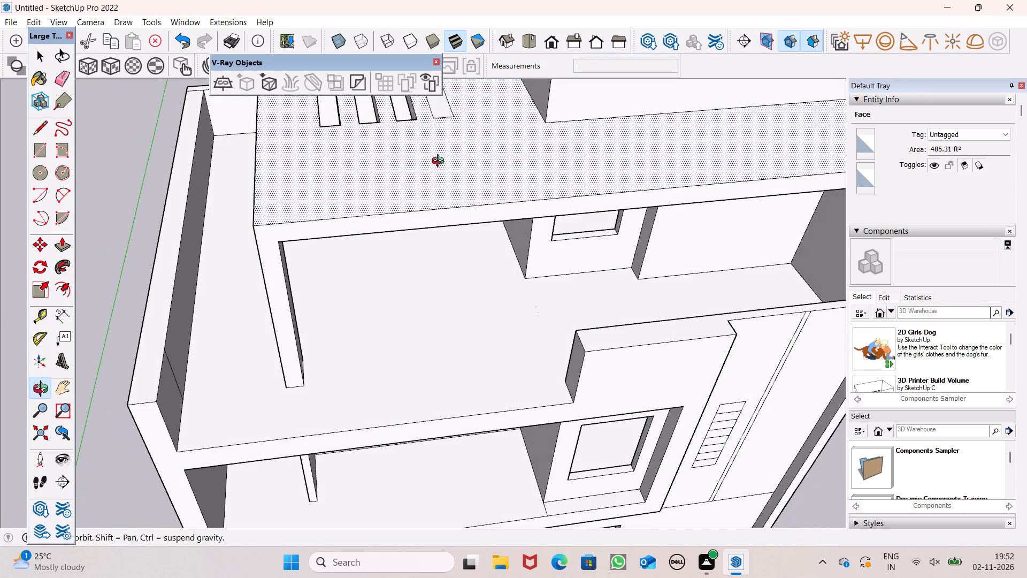
pyautogui.moveTo(440, 162); pyautogui.dragTo(421, 31, button='middle')
pyautogui.scroll(-5, 355, 278)
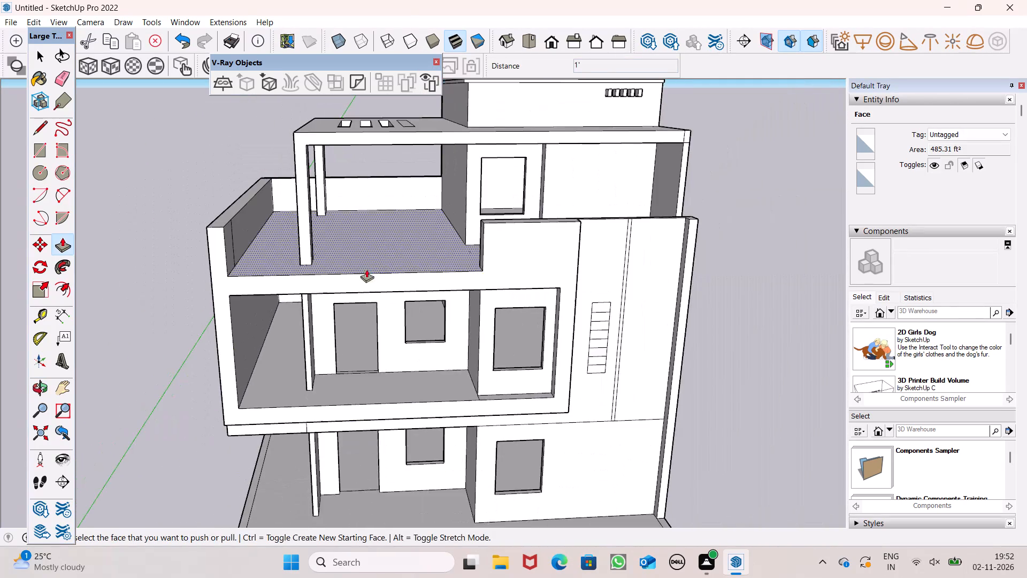
pyautogui.scroll(1, 382, 257)
pyautogui.scroll(-1, 308, 258)
pyautogui.moveTo(306, 282); pyautogui.dragTo(299, 207, button='middle')
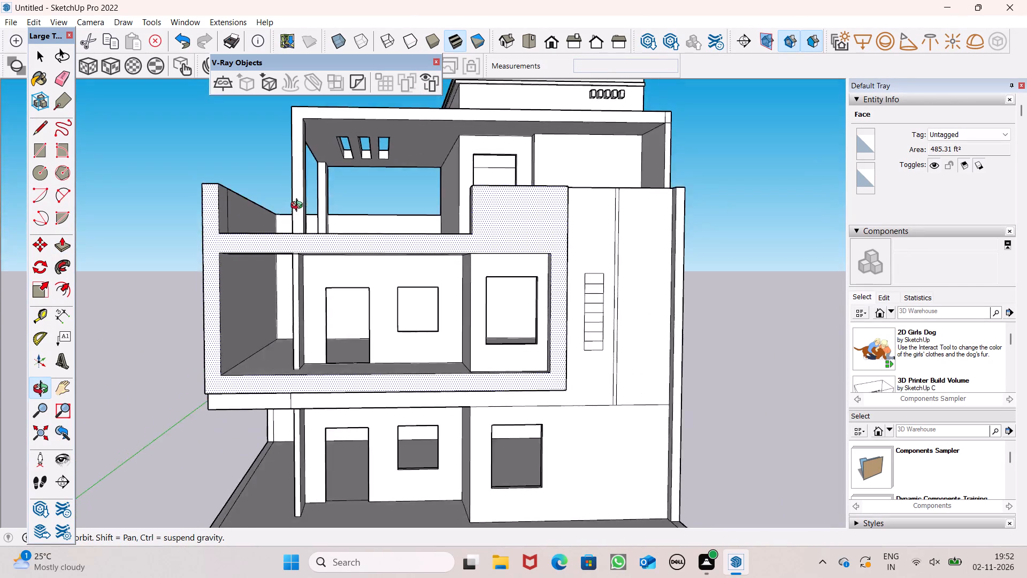
pyautogui.moveTo(299, 207); pyautogui.dragTo(300, 112, button='middle')
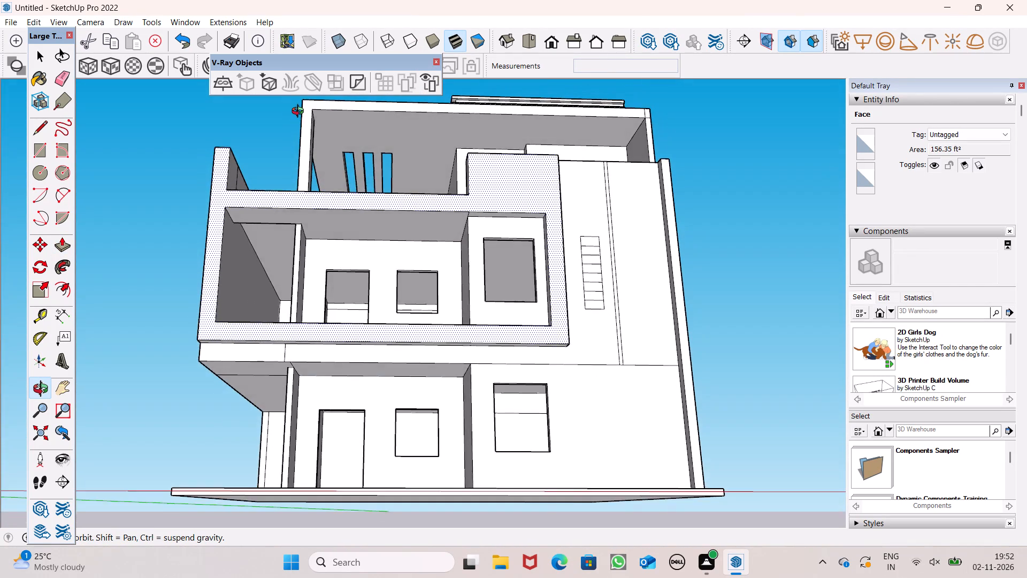
pyautogui.scroll(-5, 333, 265)
pyautogui.moveTo(355, 269); pyautogui.dragTo(352, 450, button='middle')
pyautogui.scroll(-3, 371, 284)
pyautogui.scroll(4, 382, 182)
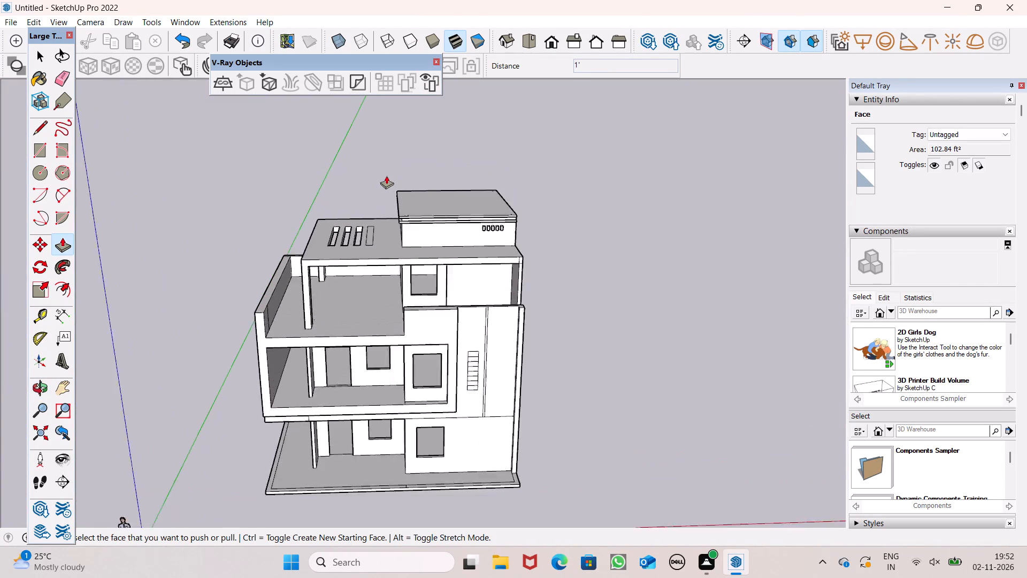
# Push/Pull the remaining strip nearest the raised roof block down 1' to cut the fourth opening through the roof slab.
pyautogui.scroll(8, 386, 176)
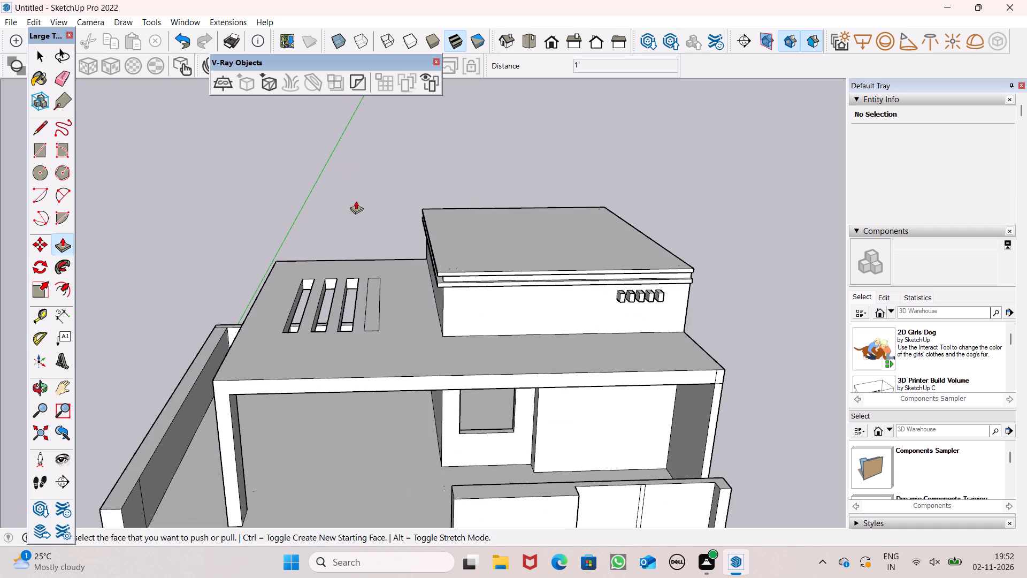
pyautogui.moveTo(372, 287); pyautogui.dragTo(373, 474, button='middle')
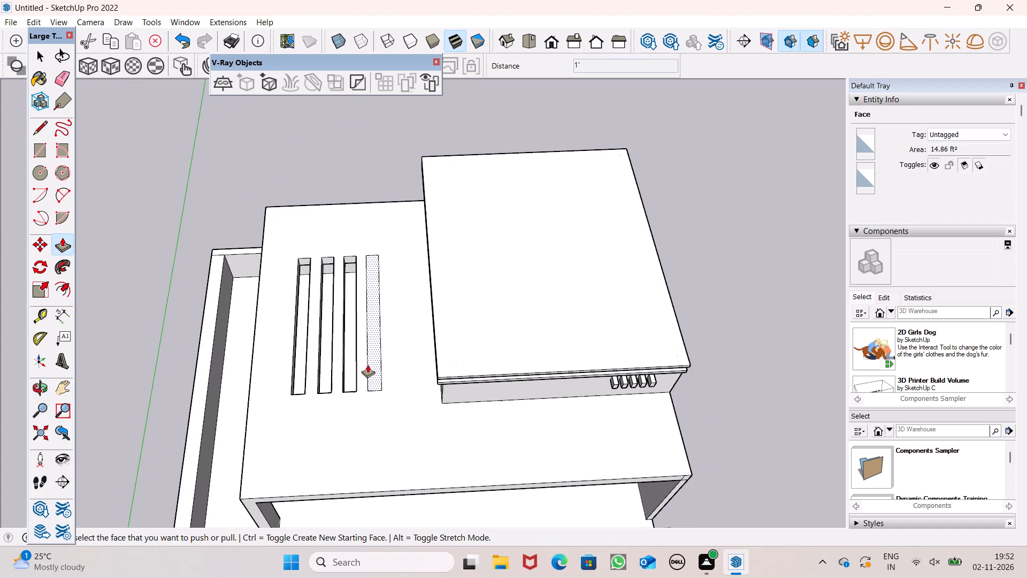
pyautogui.scroll(7, 368, 363)
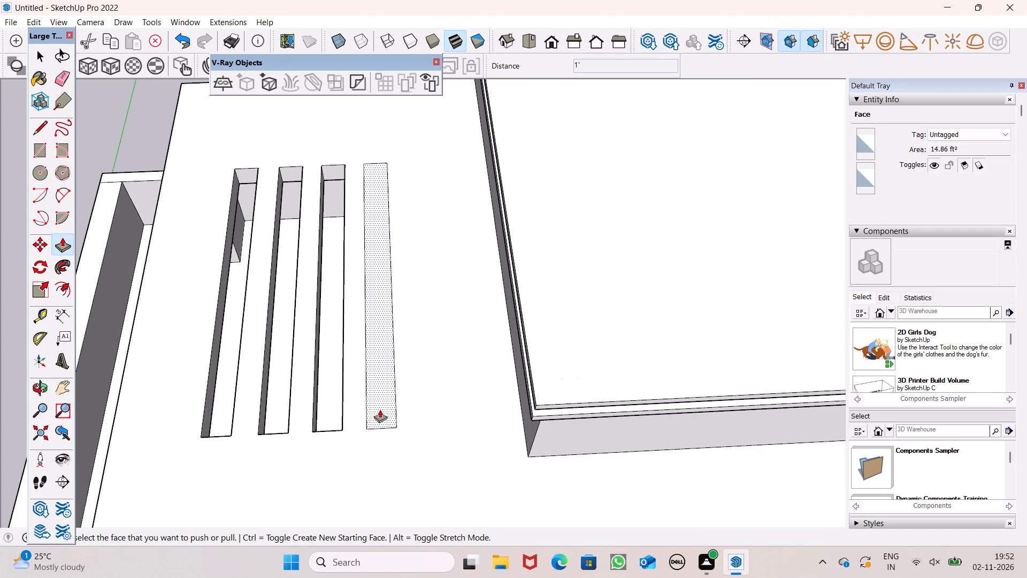
pyautogui.scroll(-1, 433, 381)
pyautogui.moveTo(441, 359); pyautogui.dragTo(439, 507, button='middle')
pyautogui.scroll(-6, 370, 182)
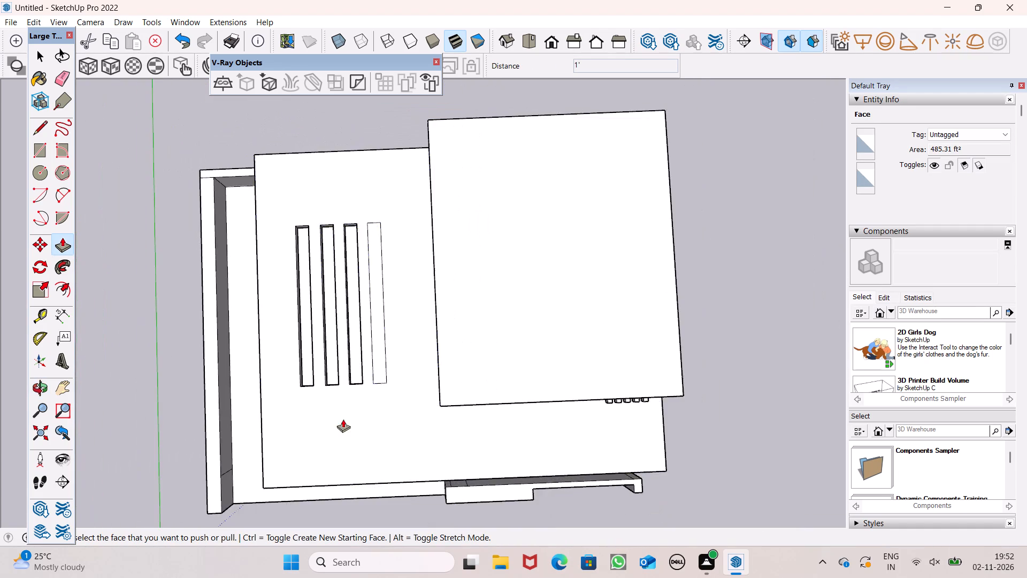
pyautogui.scroll(7, 356, 401)
pyautogui.moveTo(349, 387); pyautogui.dragTo(356, 359)
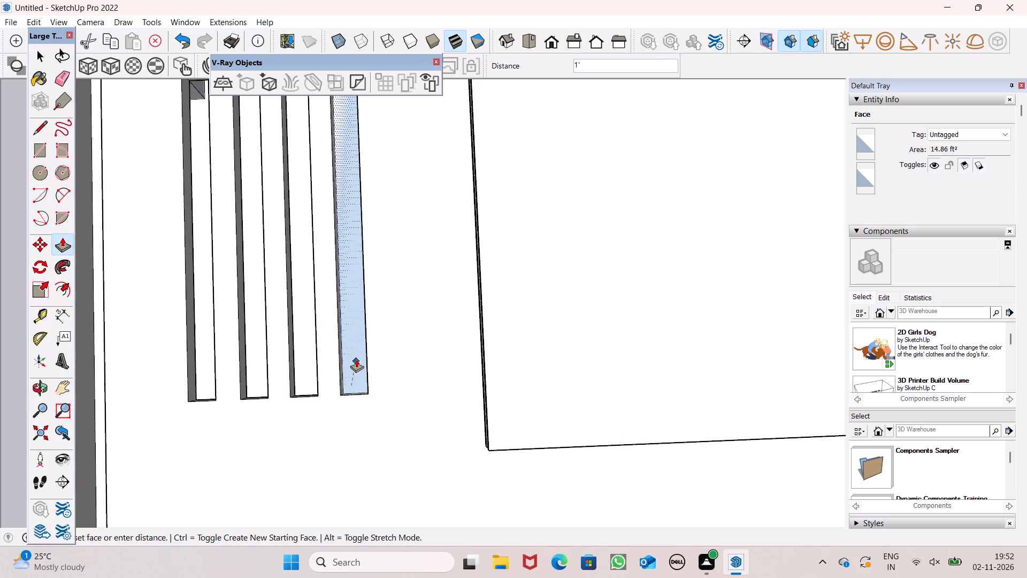
pyautogui.moveTo(356, 359); pyautogui.dragTo(358, 340)
# Examine the row of four openings and the terrace's open front edge from the front and side of the house.
pyautogui.scroll(-4, 363, 339)
pyautogui.moveTo(373, 370); pyautogui.dragTo(375, 371, button='middle')
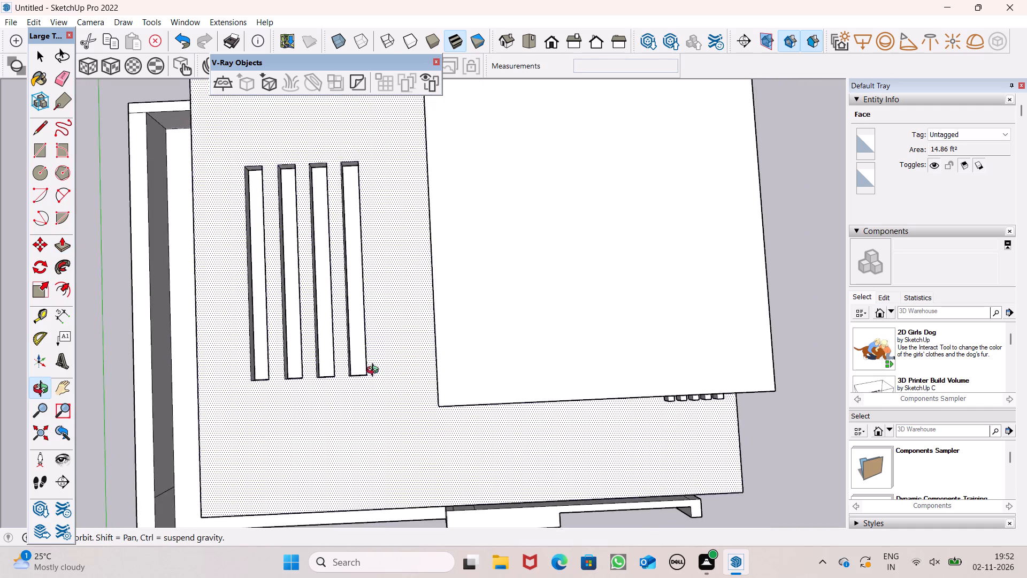
pyautogui.moveTo(375, 371); pyautogui.dragTo(400, 71, button='middle')
pyautogui.press('space')
pyautogui.scroll(-2, 144, 168)
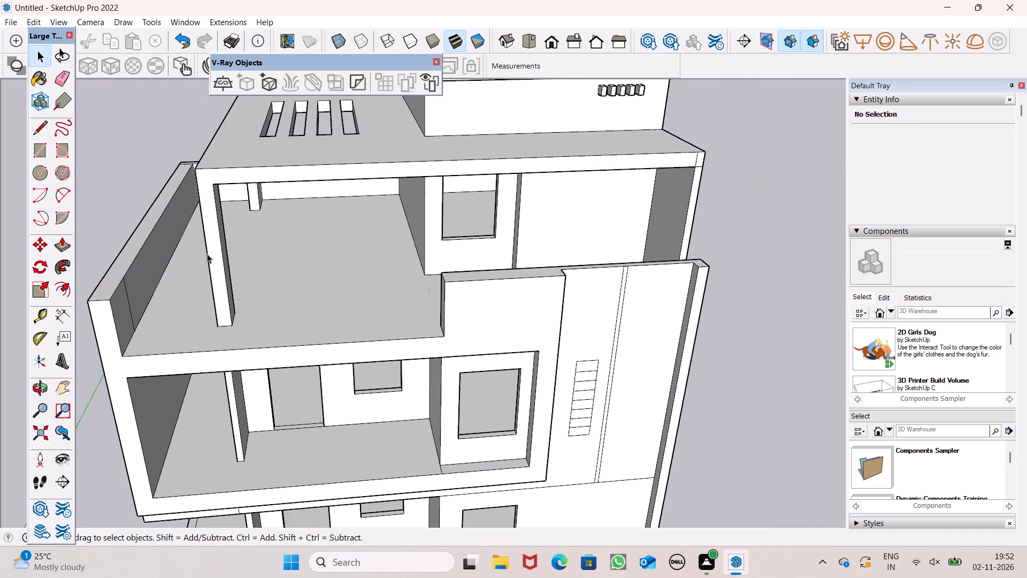
pyautogui.moveTo(219, 257); pyautogui.dragTo(219, 148, button='middle')
pyautogui.scroll(-3, 256, 201)
pyautogui.moveTo(389, 257); pyautogui.dragTo(354, 330, button='middle')
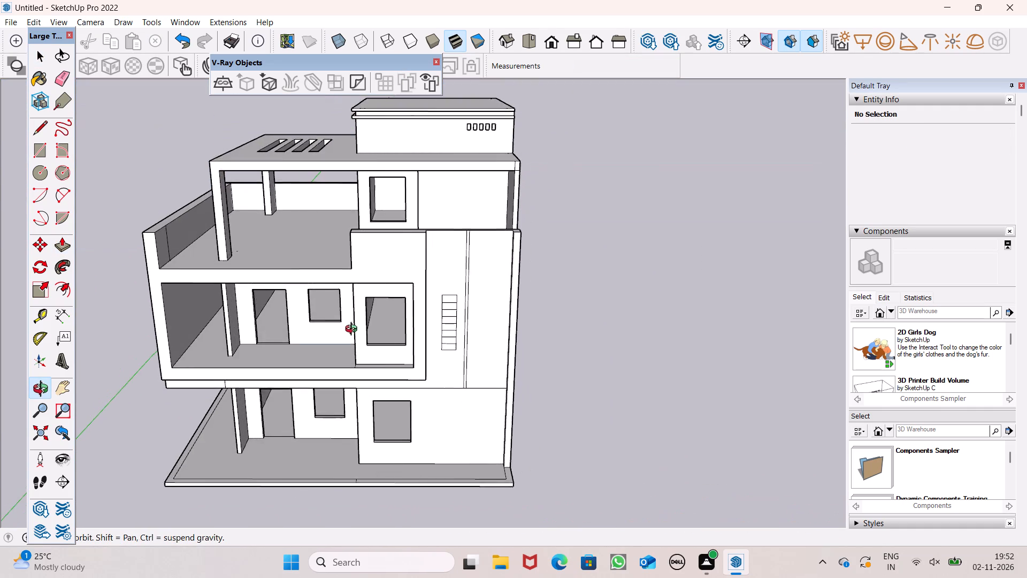
pyautogui.moveTo(354, 330); pyautogui.dragTo(657, 333, button='middle')
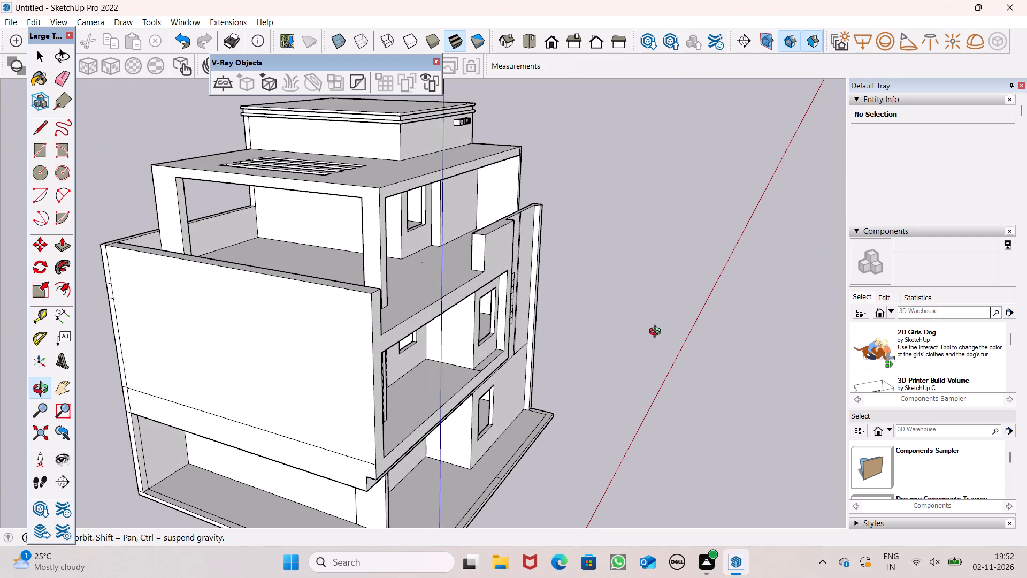
pyautogui.moveTo(657, 333); pyautogui.dragTo(654, 333, button='middle')
pyautogui.scroll(2, 476, 246)
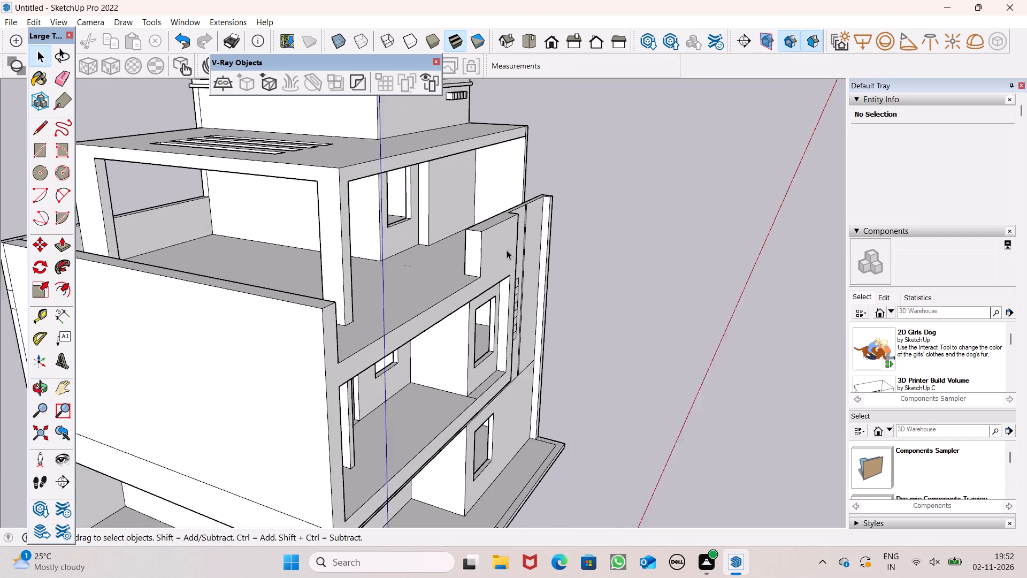
pyautogui.scroll(1, 507, 250)
pyautogui.moveTo(479, 306); pyautogui.dragTo(522, 311, button='middle')
pyautogui.scroll(1, 507, 260)
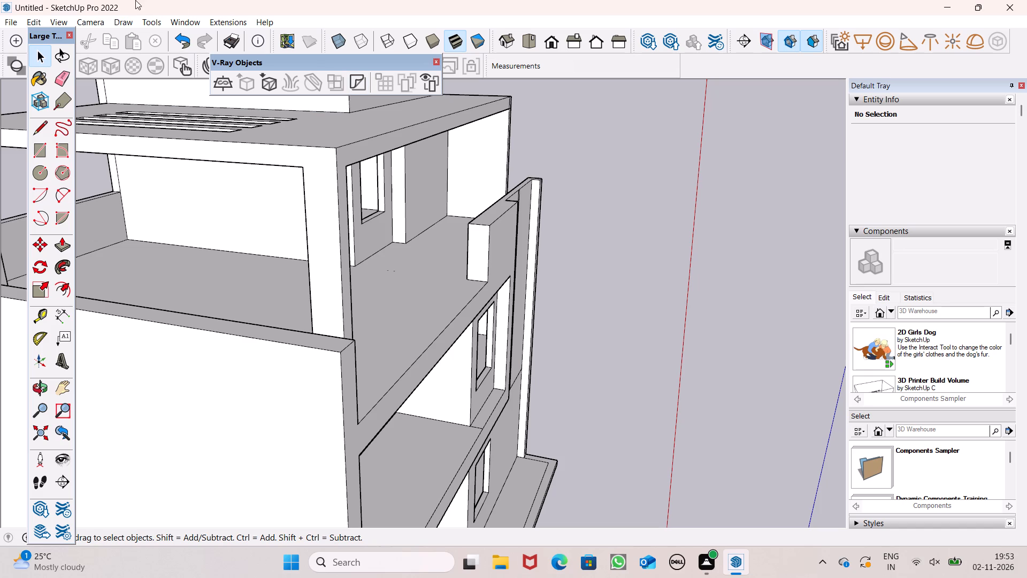
# Place two parallel Tape Measure guides on the terrace floor, just inside its open front edge beside the raised parapet block.
pyautogui.click(40, 319)
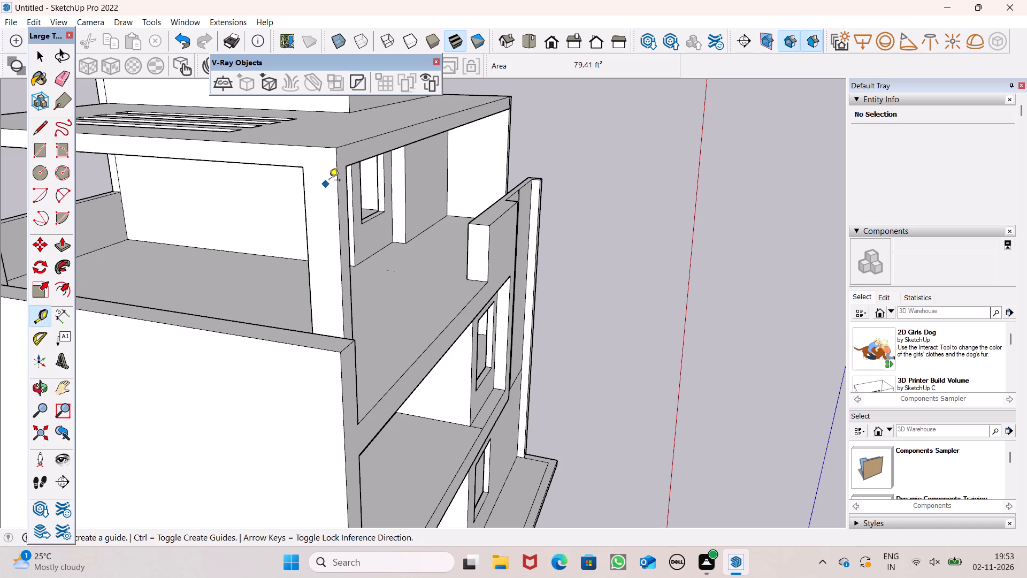
pyautogui.scroll(-3, 381, 143)
pyautogui.moveTo(432, 213); pyautogui.dragTo(26, 424, button='middle')
pyautogui.scroll(1, 26, 424)
pyautogui.moveTo(178, 309); pyautogui.dragTo(209, 346, button='middle')
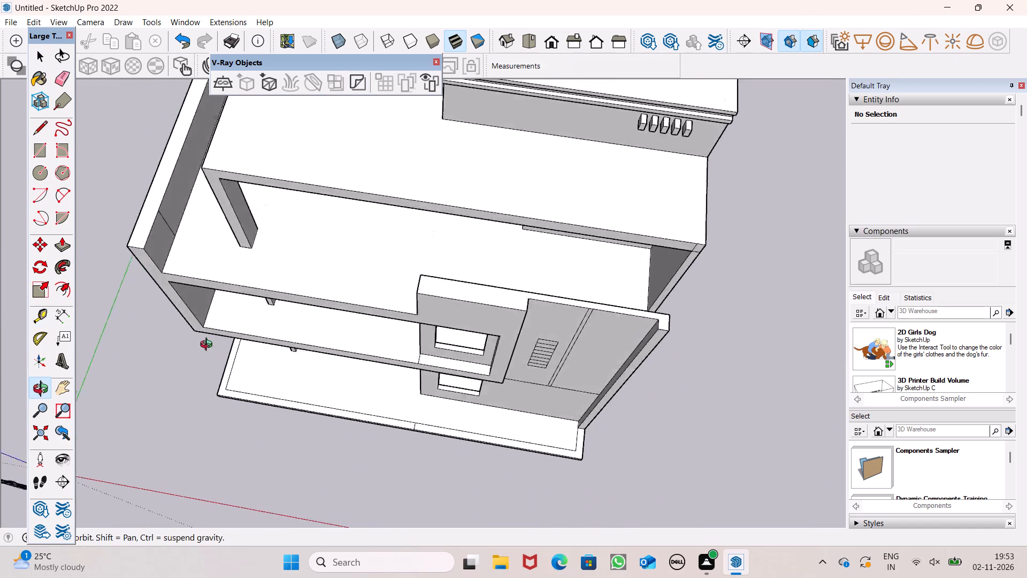
pyautogui.moveTo(209, 346); pyautogui.dragTo(258, 427, button='middle')
pyautogui.moveTo(258, 425); pyautogui.dragTo(262, 284, button='middle')
pyautogui.scroll(8, 356, 316)
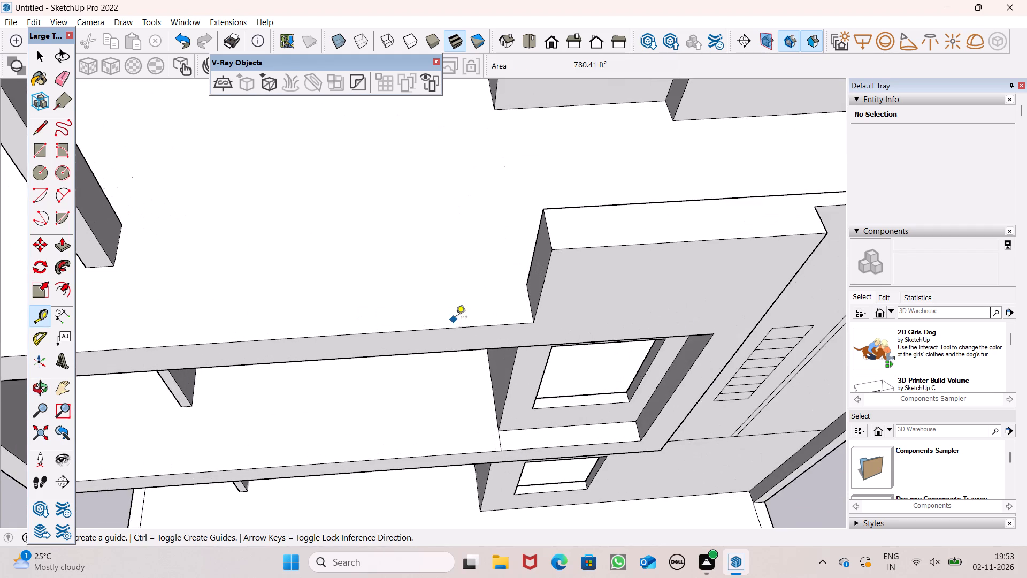
pyautogui.scroll(5, 456, 316)
pyautogui.moveTo(459, 338); pyautogui.dragTo(456, 329)
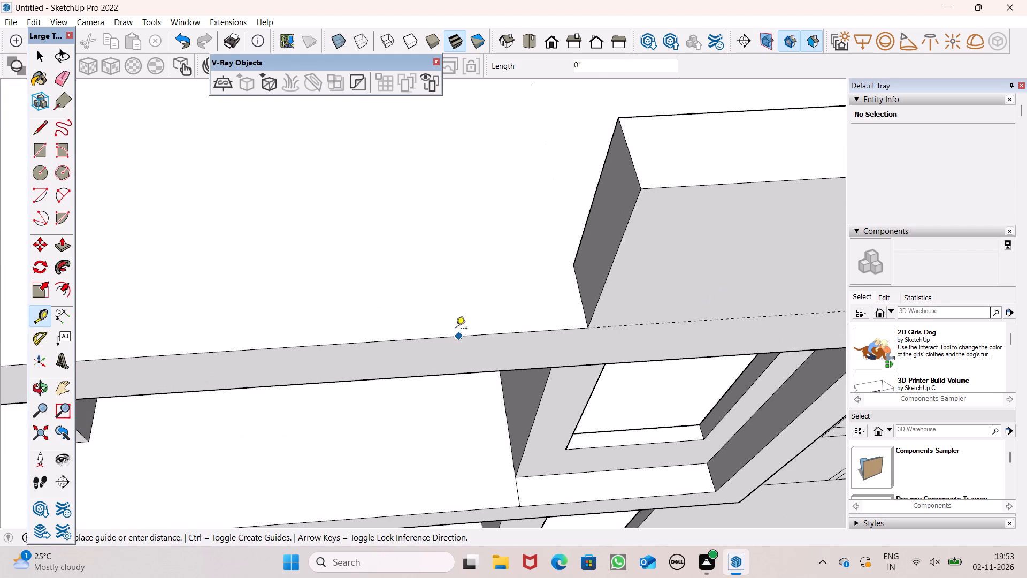
pyautogui.moveTo(456, 329); pyautogui.dragTo(456, 325)
pyautogui.moveTo(452, 328); pyautogui.dragTo(453, 298)
pyautogui.press('space')
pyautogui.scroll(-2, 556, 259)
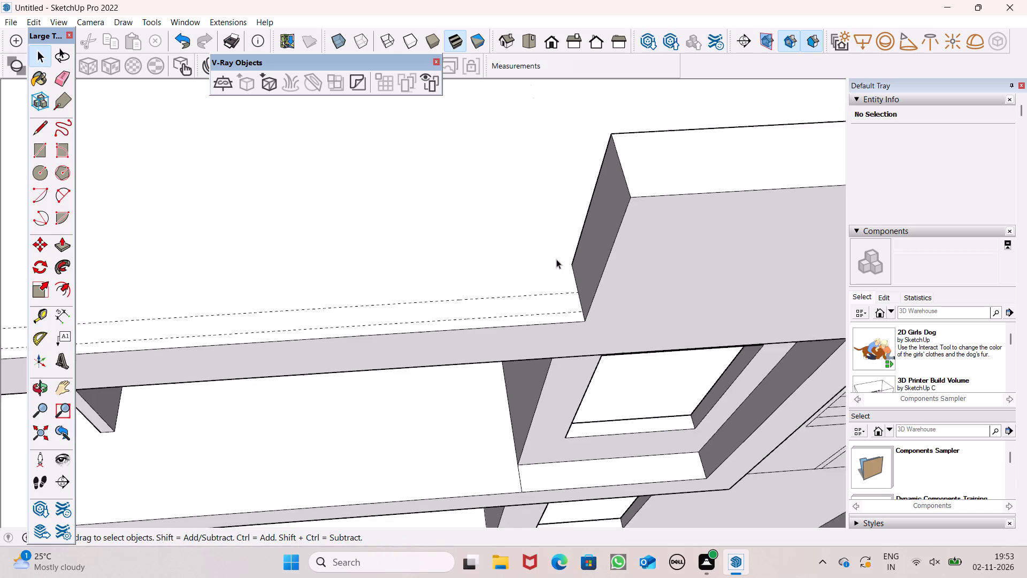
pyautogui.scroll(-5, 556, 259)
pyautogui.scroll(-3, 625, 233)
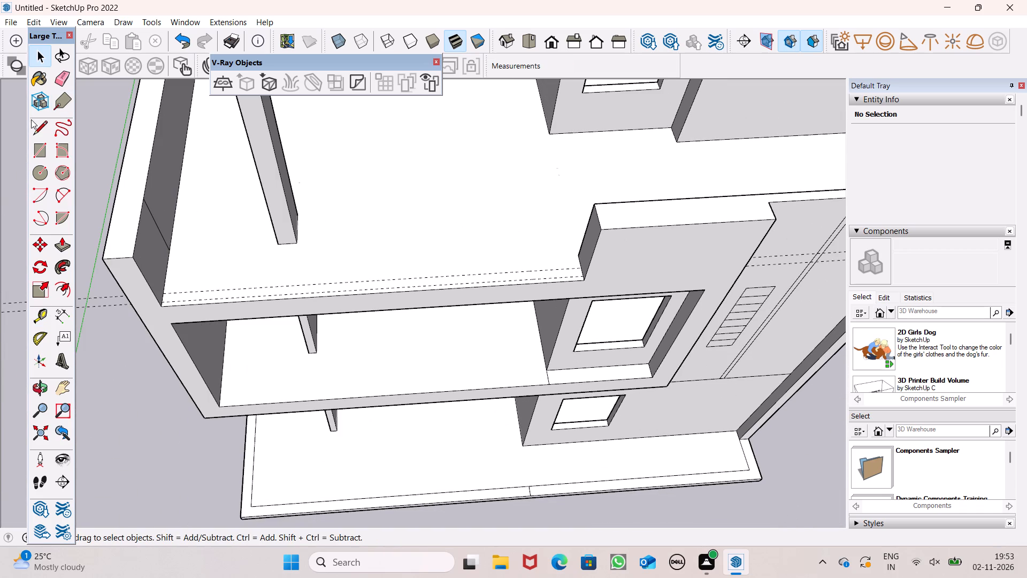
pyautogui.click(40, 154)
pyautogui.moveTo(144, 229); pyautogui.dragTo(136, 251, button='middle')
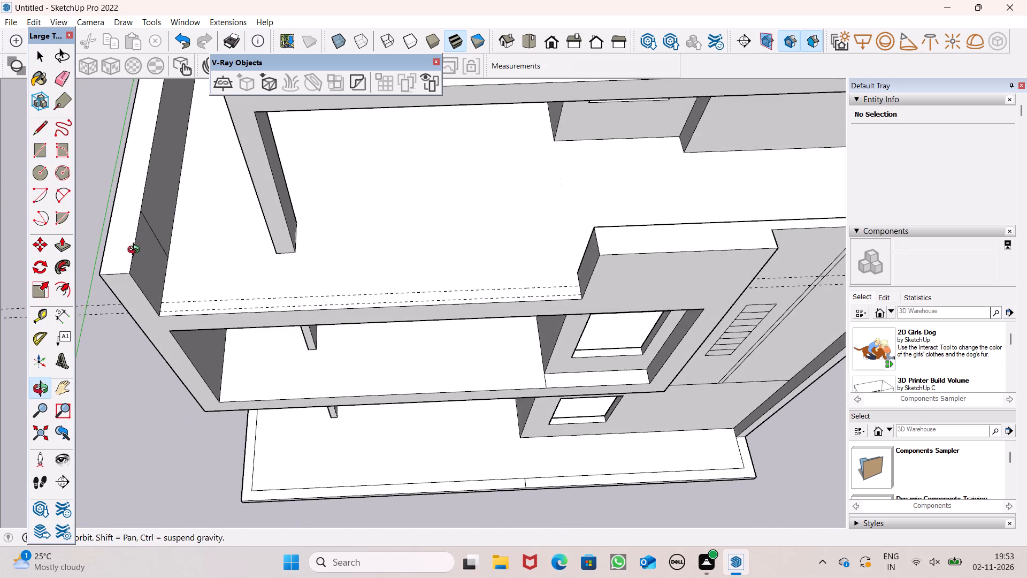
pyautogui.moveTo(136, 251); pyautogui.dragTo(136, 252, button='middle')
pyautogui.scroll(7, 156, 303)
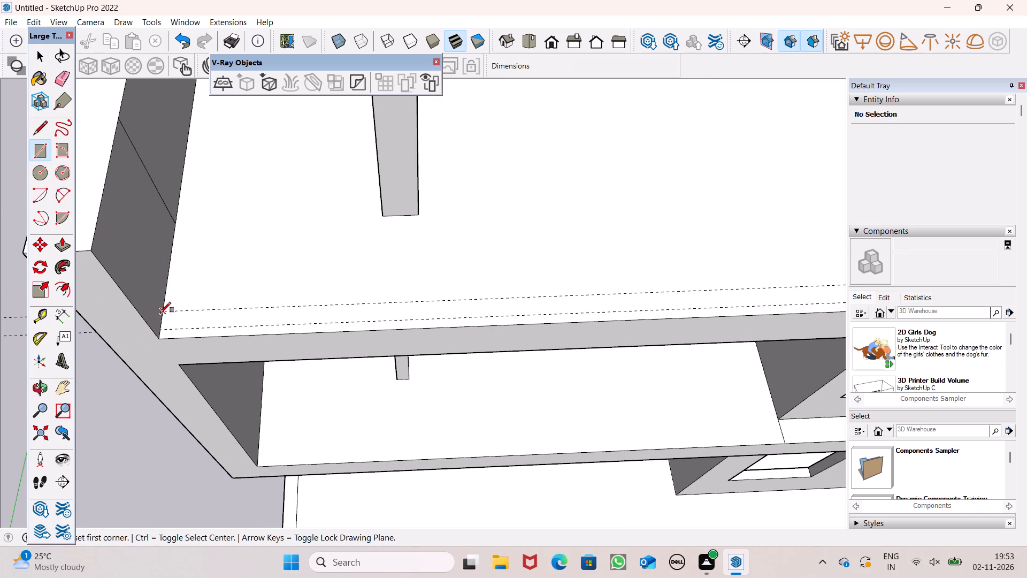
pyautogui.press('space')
# Undo the two guides just placed along the terrace's open front edge.
pyautogui.hotkey('ctrl', 'z')
pyautogui.hotkey('ctrl', 'z')
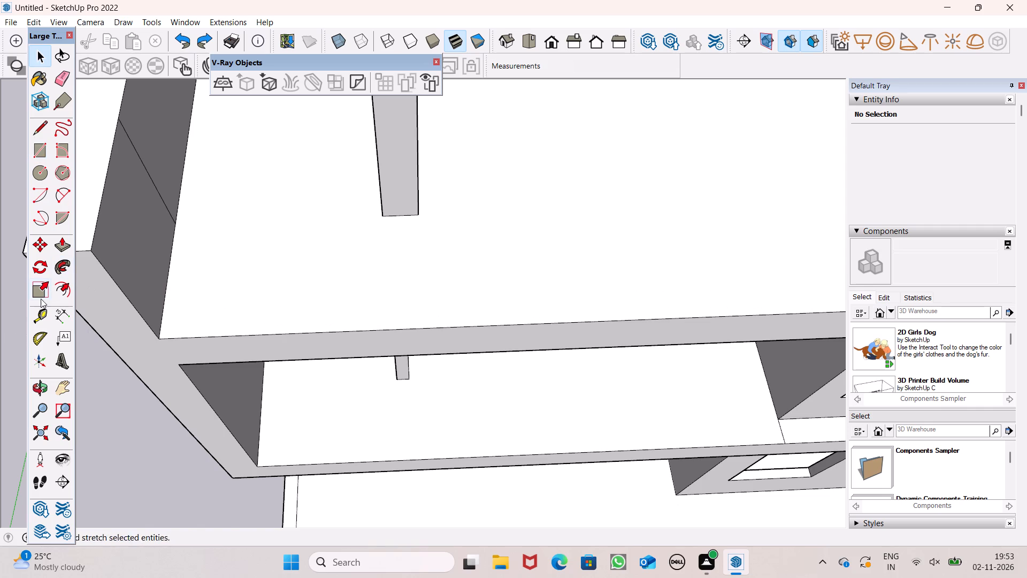
# Place two parallel Tape Measure guides on the terrace floor, about 4 1/2" inside the open front edge and about 6" farther in.
pyautogui.click(42, 315)
pyautogui.scroll(-4, 247, 241)
pyautogui.moveTo(409, 238); pyautogui.dragTo(431, 305, button='middle')
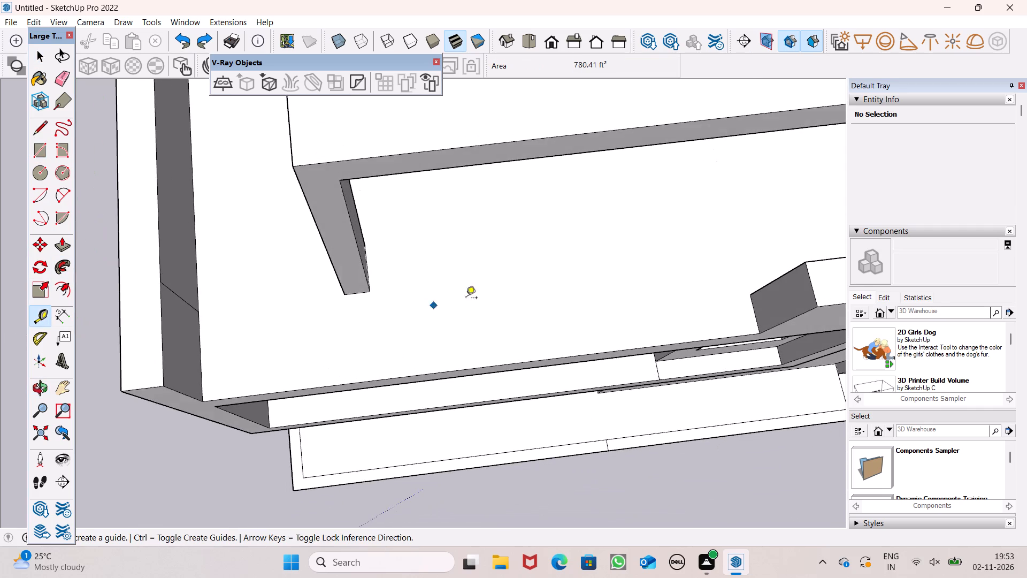
pyautogui.scroll(-3, 416, 273)
pyautogui.scroll(8, 573, 293)
pyautogui.scroll(5, 714, 320)
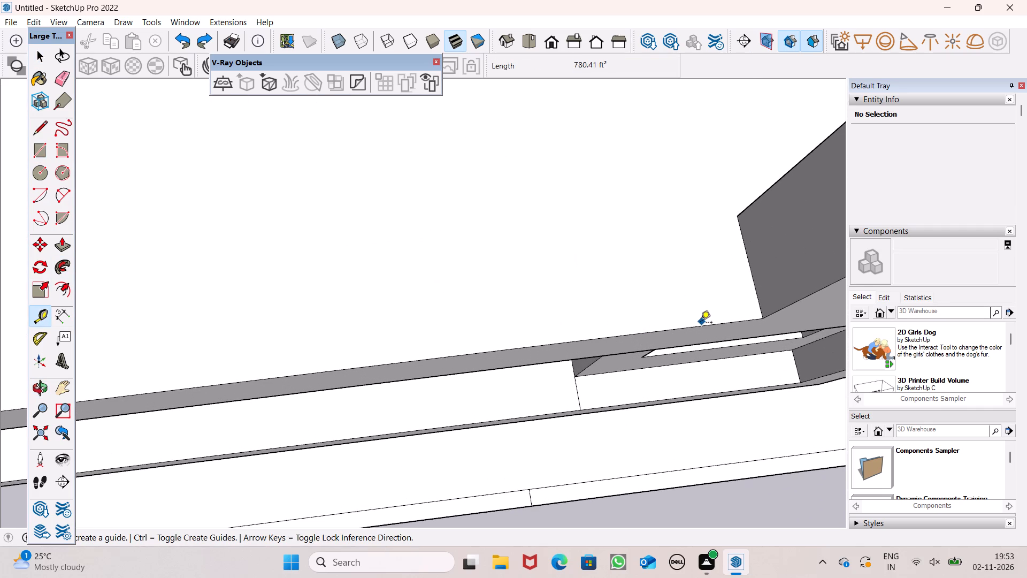
pyautogui.moveTo(701, 326); pyautogui.dragTo(698, 299)
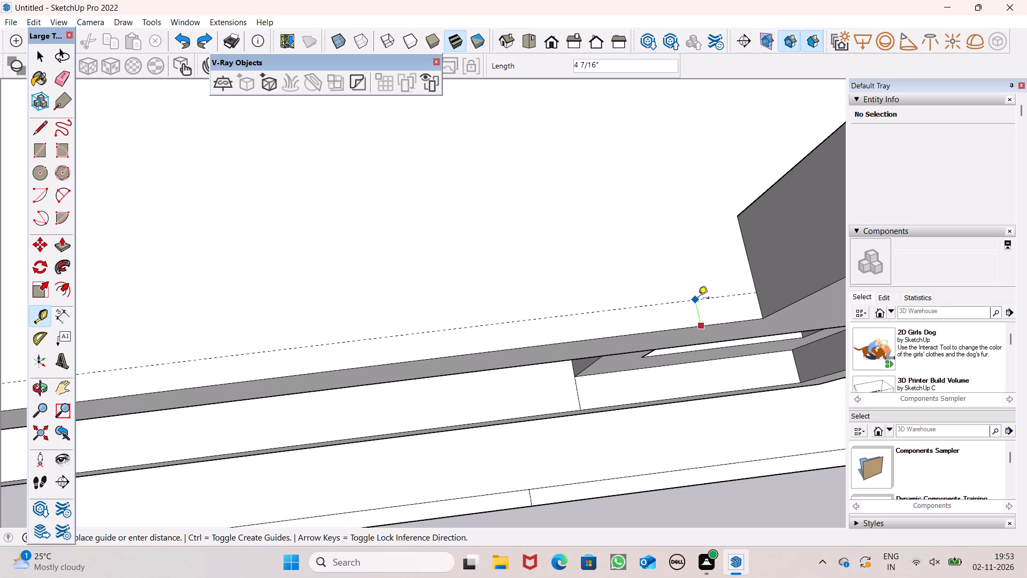
pyautogui.moveTo(698, 299); pyautogui.dragTo(702, 300)
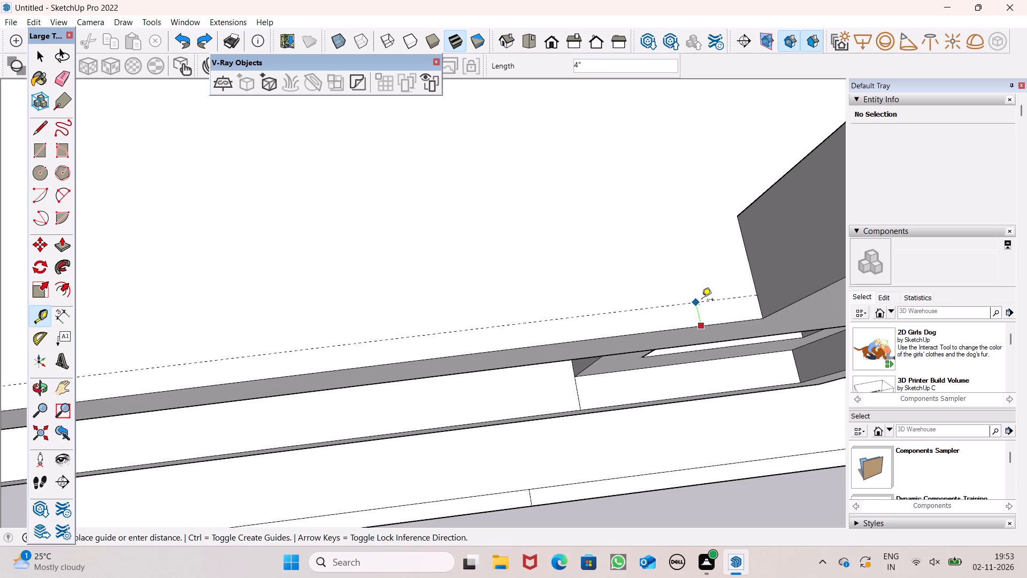
pyautogui.moveTo(702, 300); pyautogui.dragTo(702, 299)
pyautogui.moveTo(696, 300); pyautogui.dragTo(693, 298)
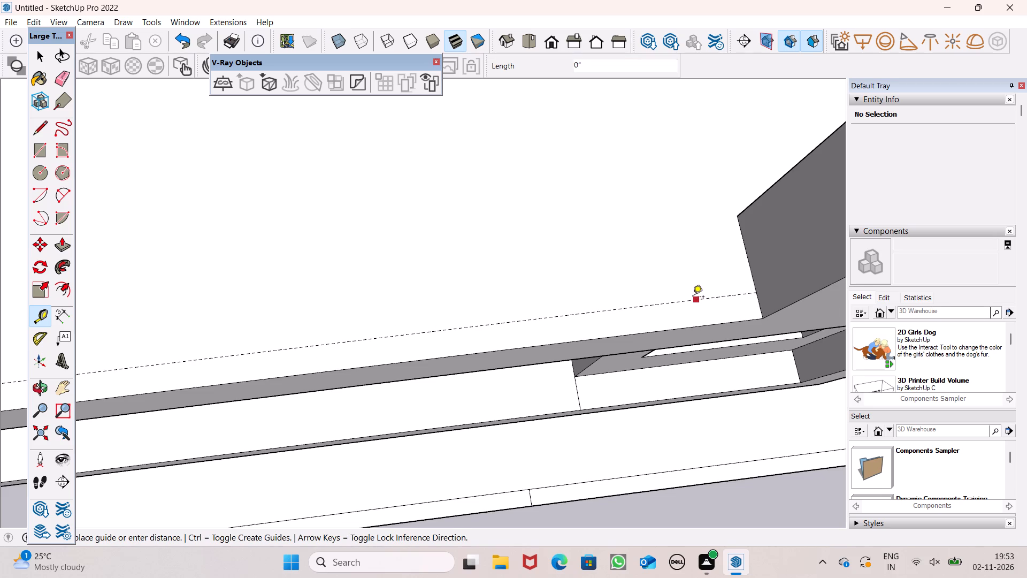
pyautogui.moveTo(693, 298); pyautogui.dragTo(688, 267)
pyautogui.scroll(-7, 655, 226)
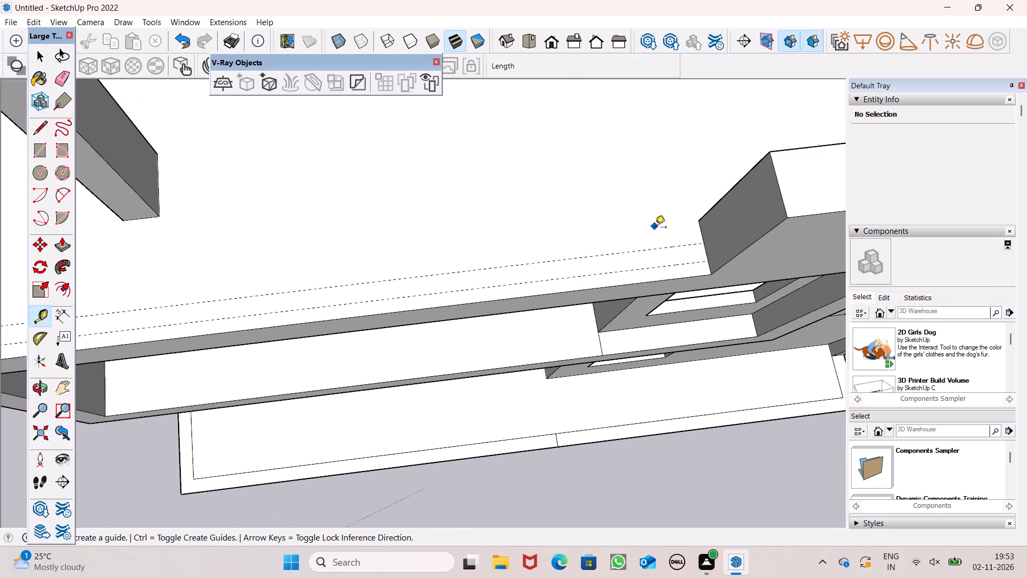
pyautogui.scroll(-3, 658, 234)
pyautogui.press('space')
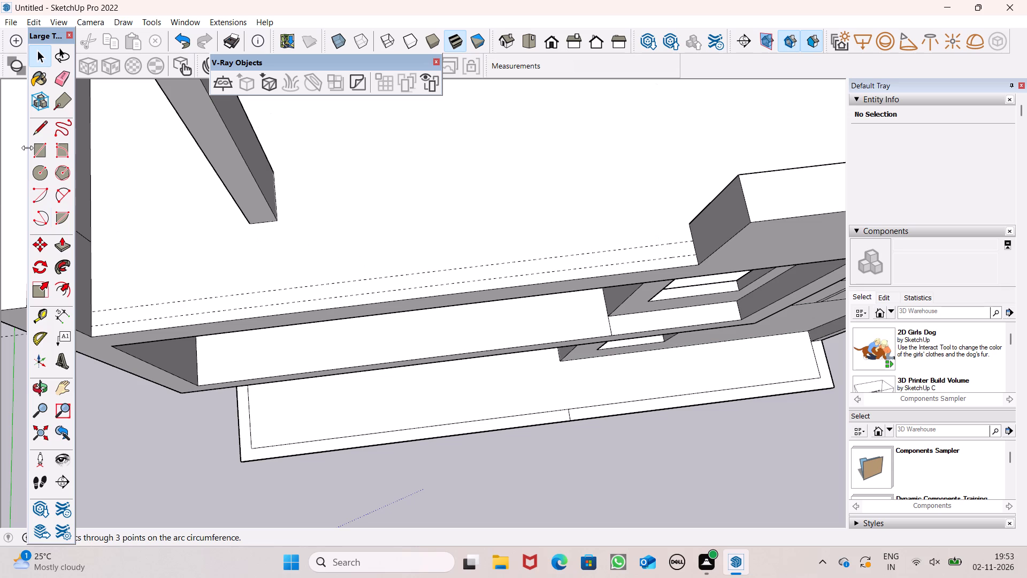
# Draw a 6" by 20' 7 3/4" rectangle between the two guides, from the terrace's side wall to the raised parapet block.
pyautogui.click(47, 150)
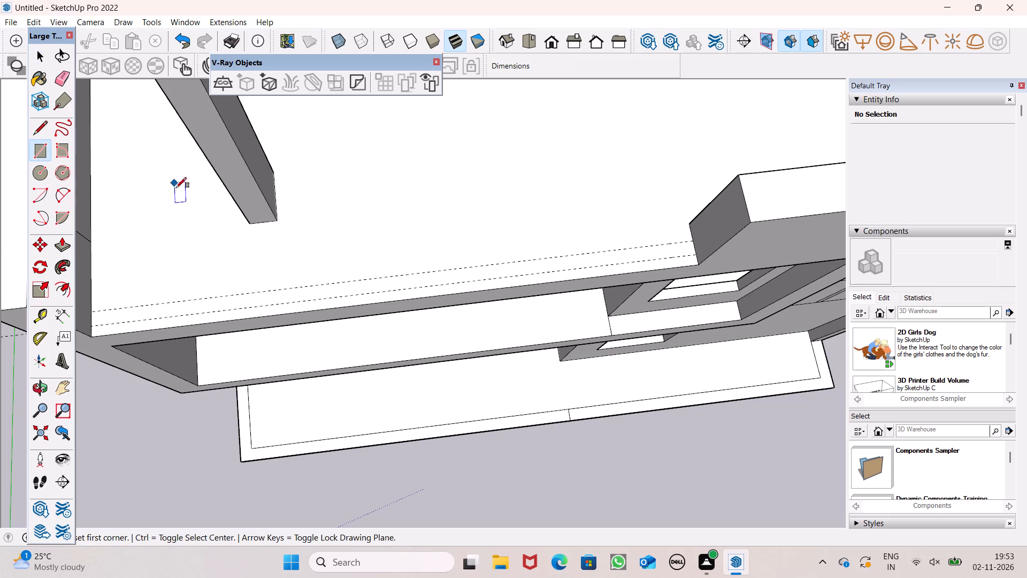
pyautogui.moveTo(178, 200); pyautogui.dragTo(146, 171, button='middle')
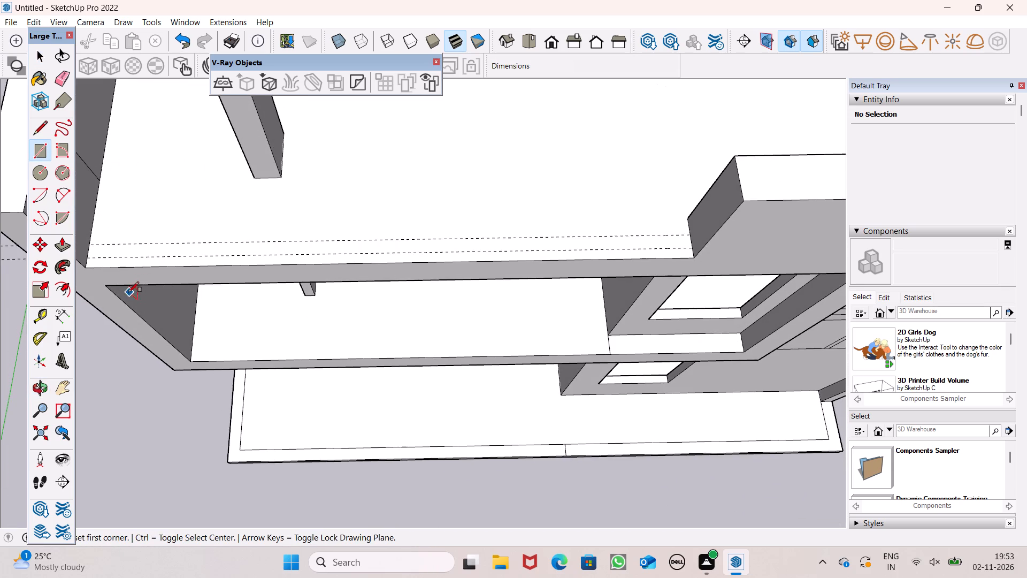
pyautogui.scroll(6, 126, 290)
pyautogui.scroll(-4, 196, 238)
pyautogui.scroll(6, 116, 216)
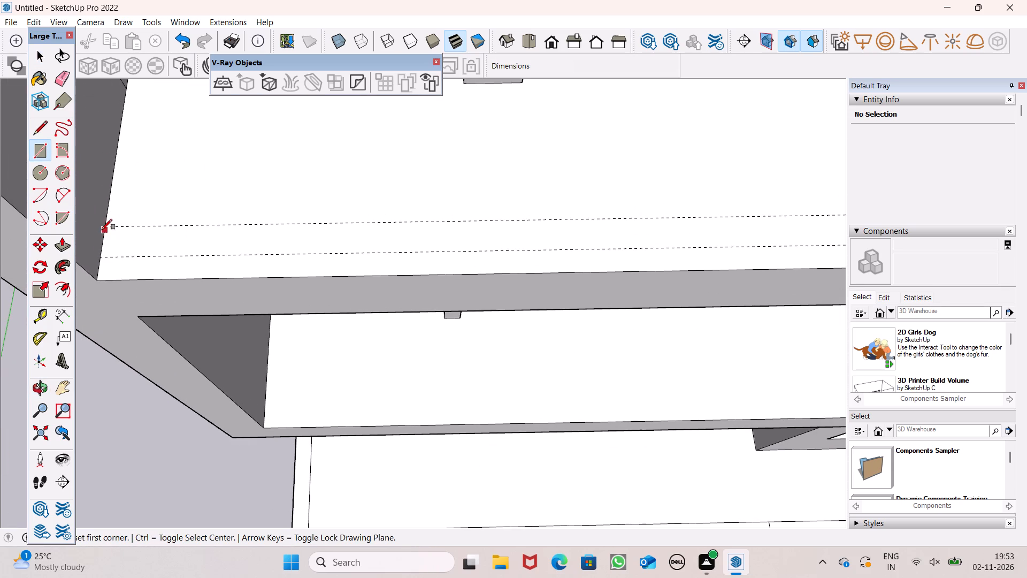
pyautogui.click(105, 230)
pyautogui.scroll(-5, 151, 249)
pyautogui.scroll(-2, 269, 307)
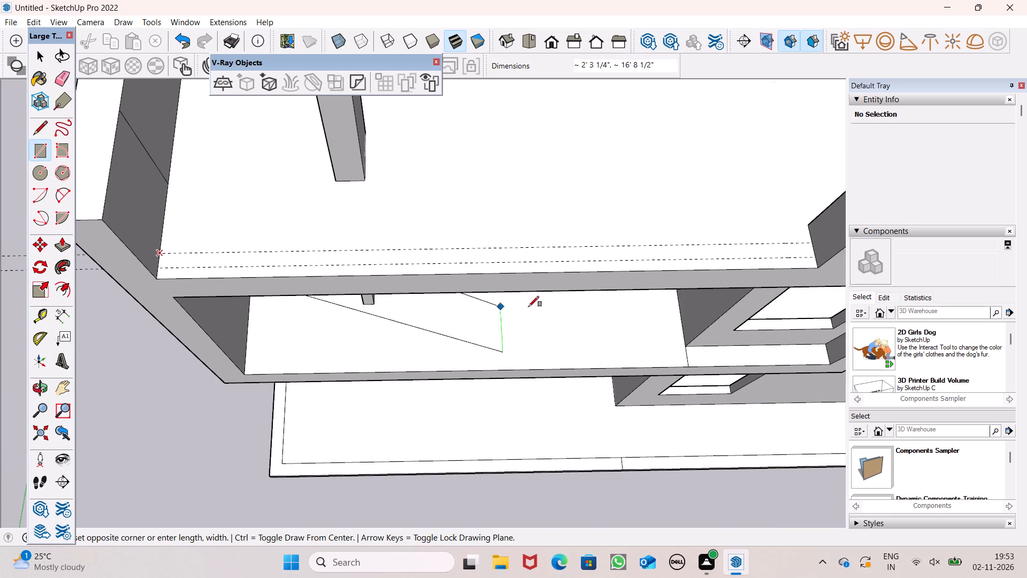
pyautogui.scroll(-2, 350, 253)
pyautogui.scroll(5, 652, 258)
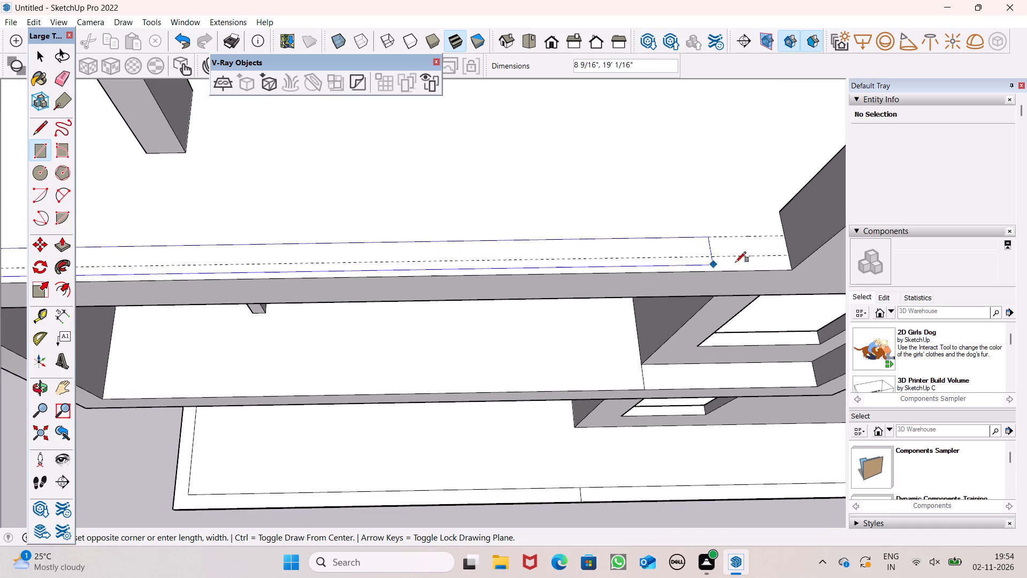
pyautogui.scroll(5, 777, 251)
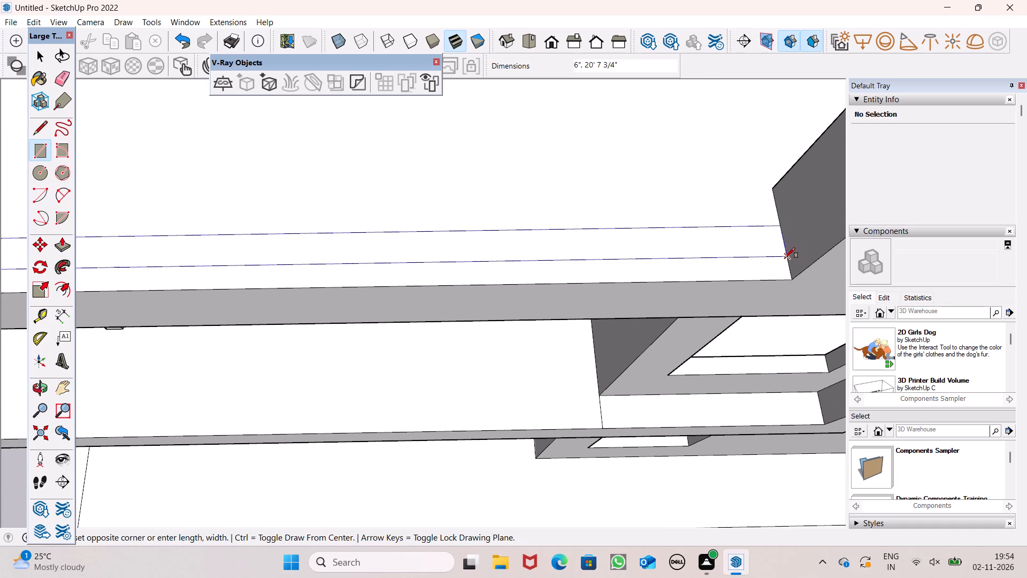
pyautogui.click(785, 257)
# Erase the two guides running along the long sides of the new rectangle at the terrace's front edge.
pyautogui.scroll(-11, 448, 230)
pyautogui.scroll(-2, 408, 257)
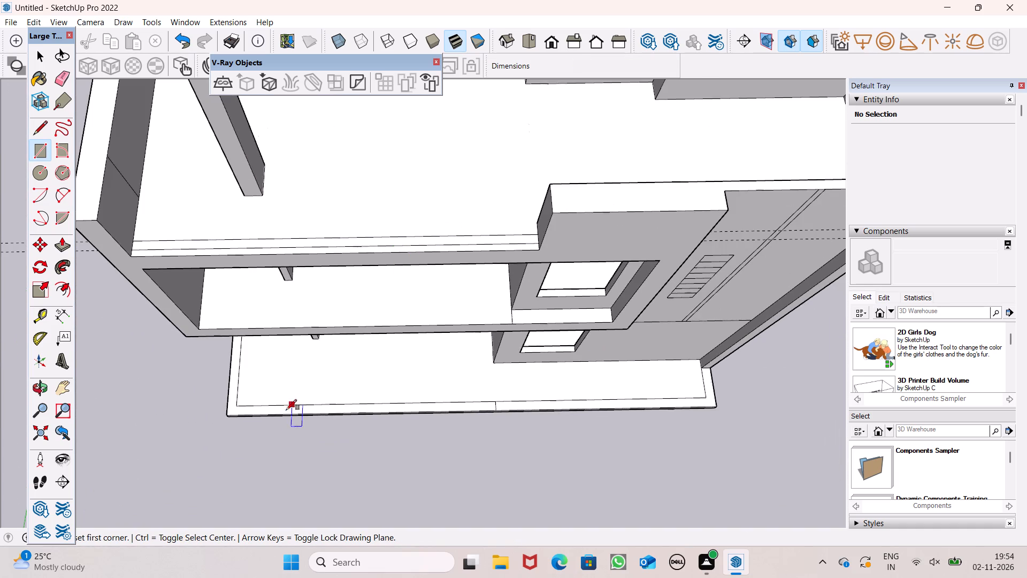
pyautogui.moveTo(286, 410); pyautogui.dragTo(297, 306, button='middle')
pyautogui.scroll(-4, 371, 313)
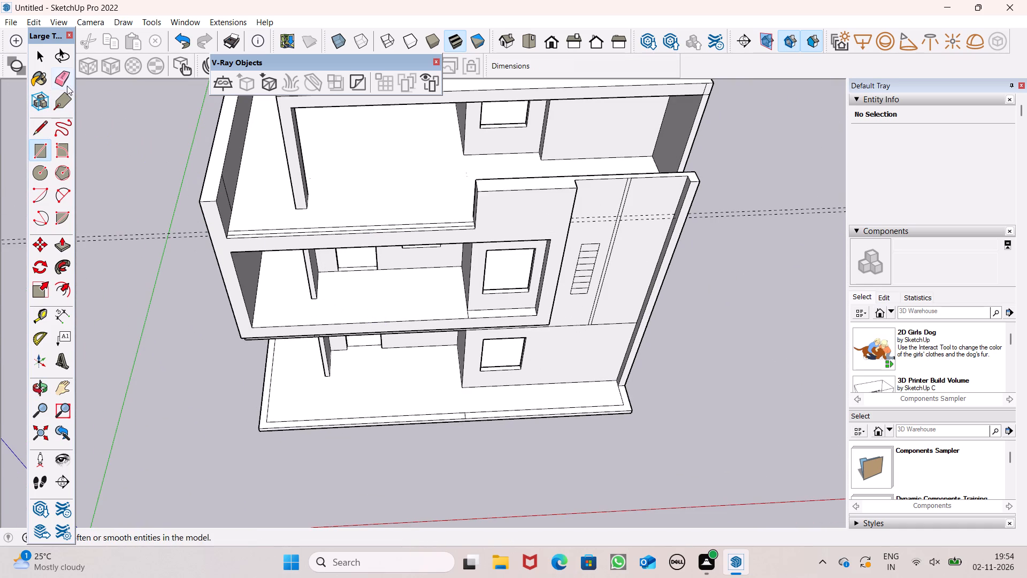
pyautogui.click(58, 78)
pyautogui.moveTo(141, 218); pyautogui.dragTo(141, 250)
pyautogui.moveTo(151, 258); pyautogui.dragTo(459, 272, button='middle')
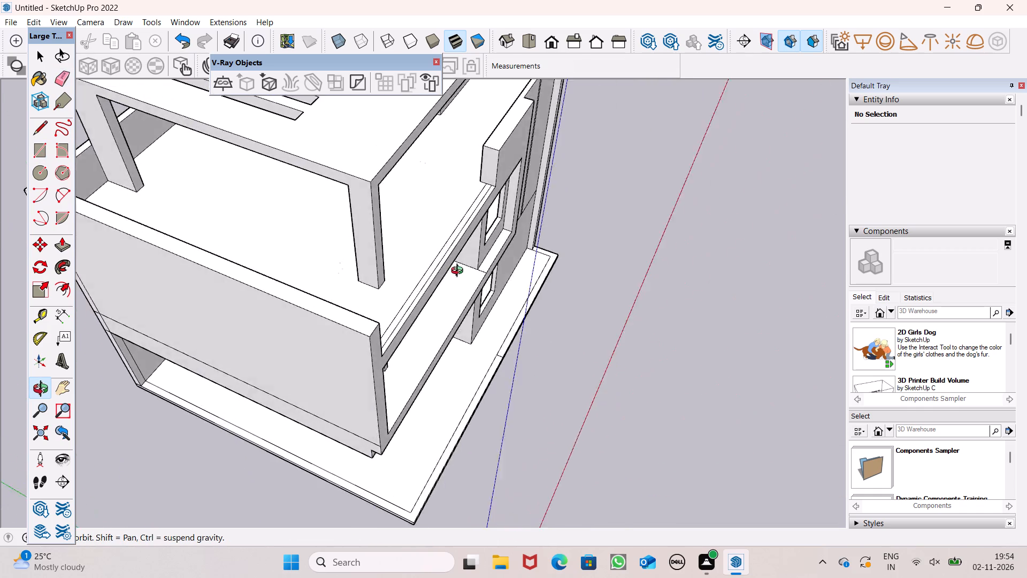
pyautogui.moveTo(459, 272); pyautogui.dragTo(492, 249, button='middle')
pyautogui.scroll(4, 479, 107)
pyautogui.press('space')
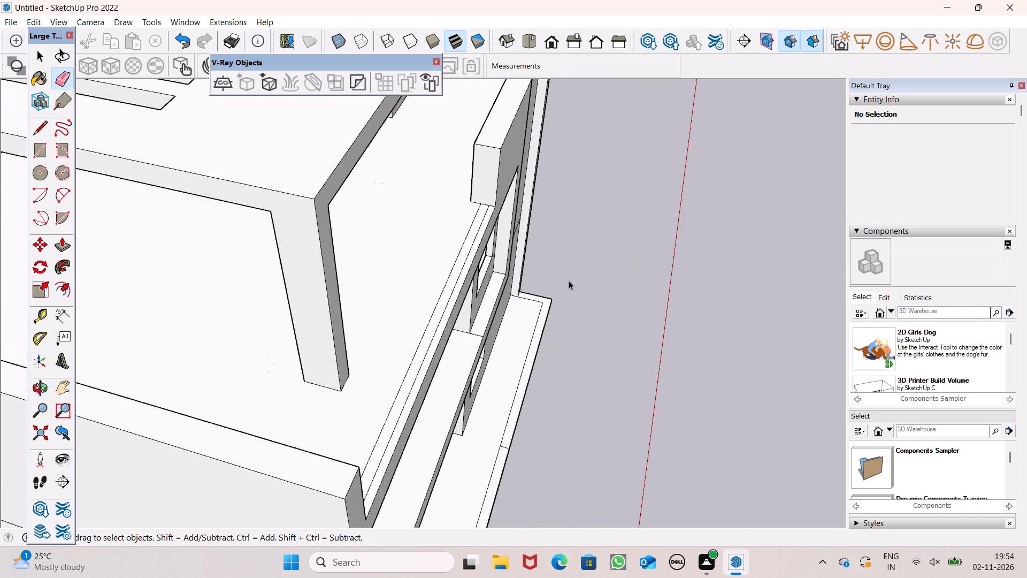
# Draw two vertical 4' lines on the parapet block's end face, from the floor strip's two corners up to the block's top edge.
pyautogui.scroll(-2, 515, 285)
pyautogui.scroll(6, 481, 126)
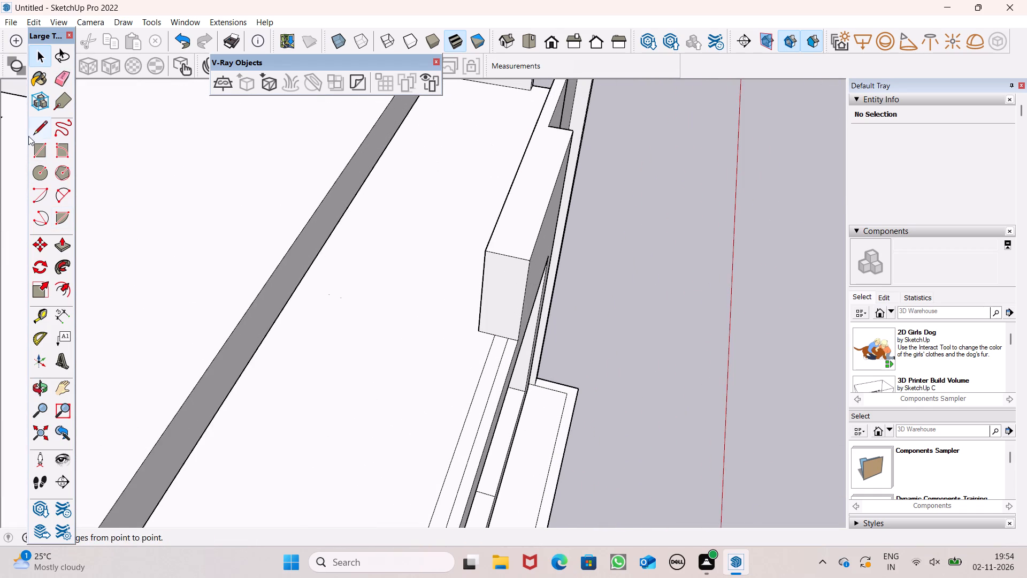
pyautogui.click(40, 129)
pyautogui.scroll(-1, 282, 325)
pyautogui.moveTo(326, 361); pyautogui.dragTo(334, 355, button='middle')
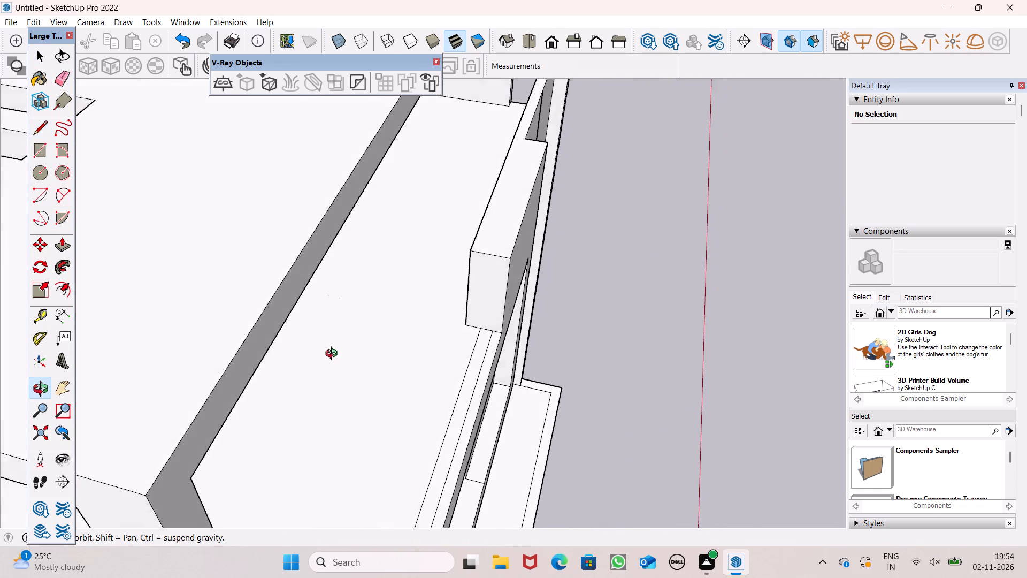
pyautogui.moveTo(334, 355); pyautogui.dragTo(386, 341, button='middle')
pyautogui.scroll(-1, 478, 301)
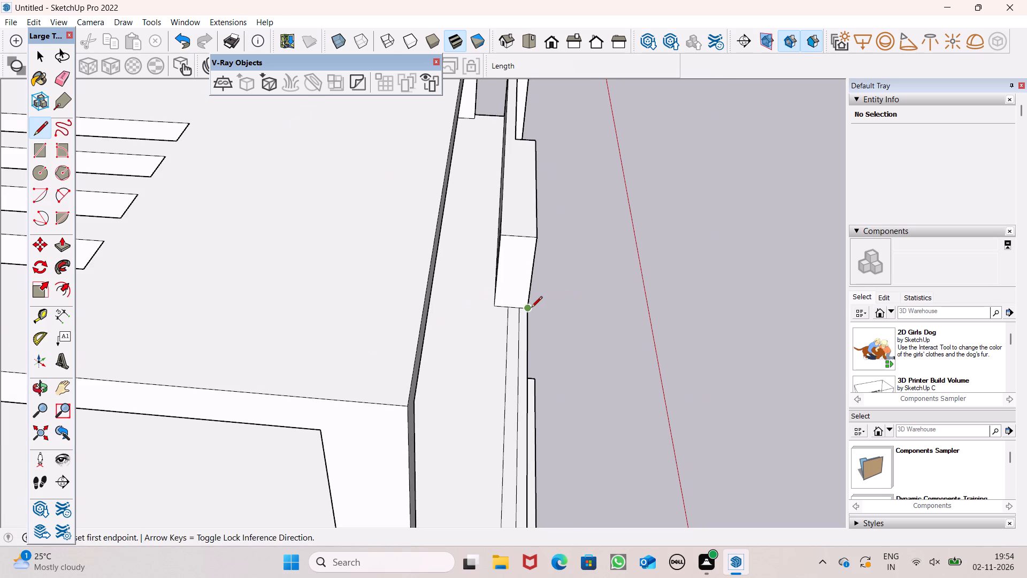
pyautogui.click(518, 311)
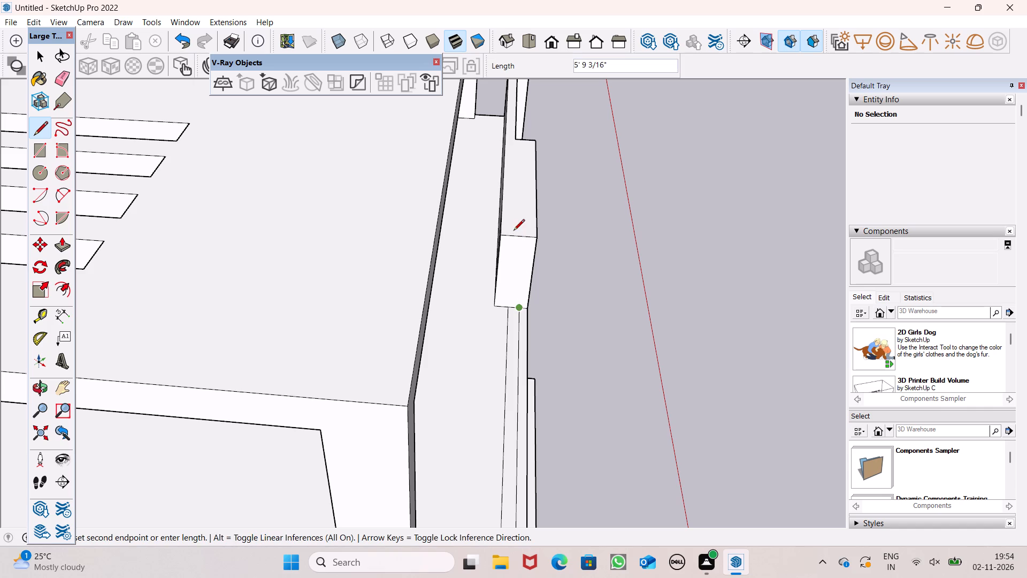
pyautogui.moveTo(525, 243); pyautogui.dragTo(525, 185, button='middle')
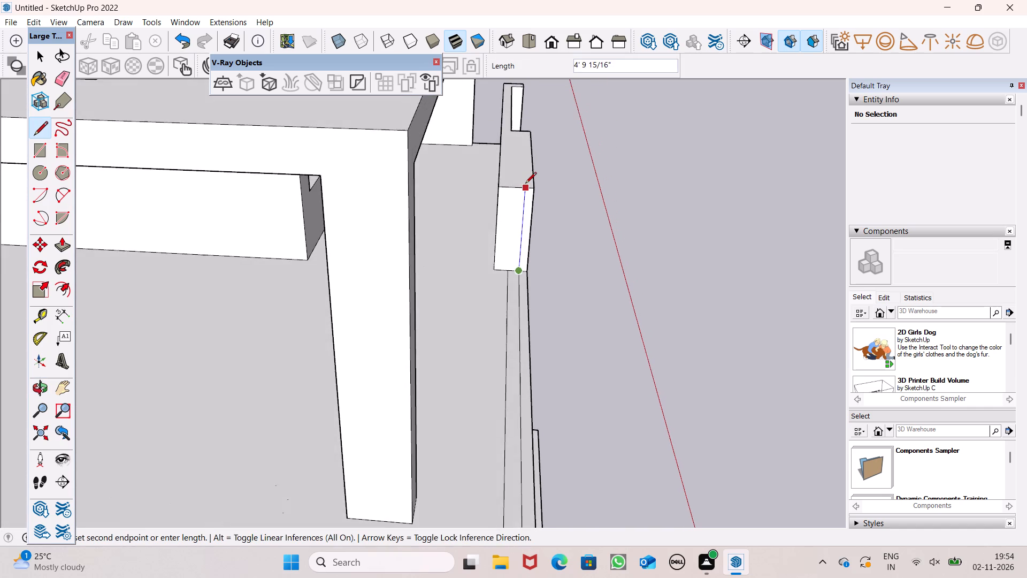
pyautogui.scroll(4, 525, 184)
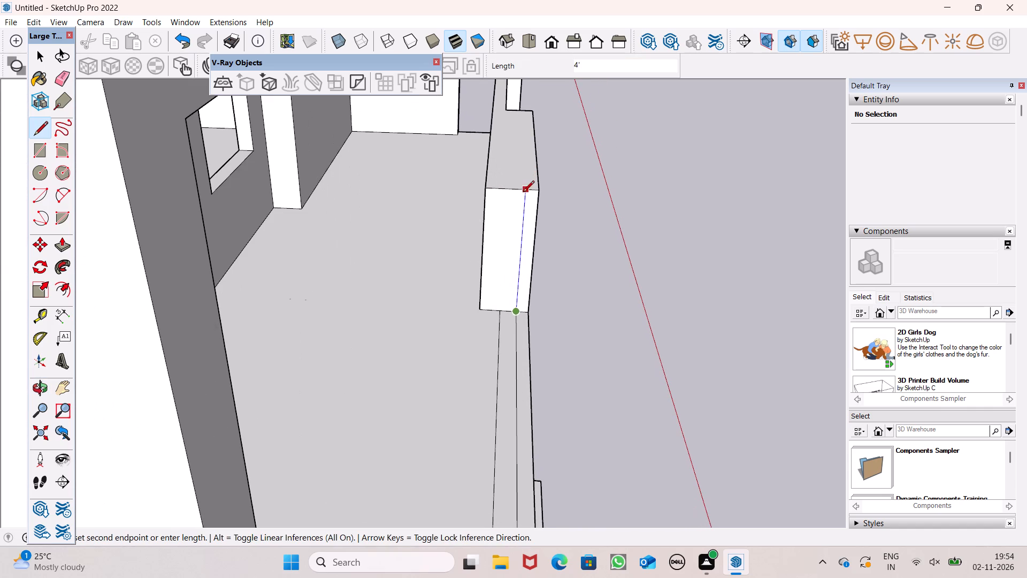
pyautogui.click(524, 193)
pyautogui.click(498, 311)
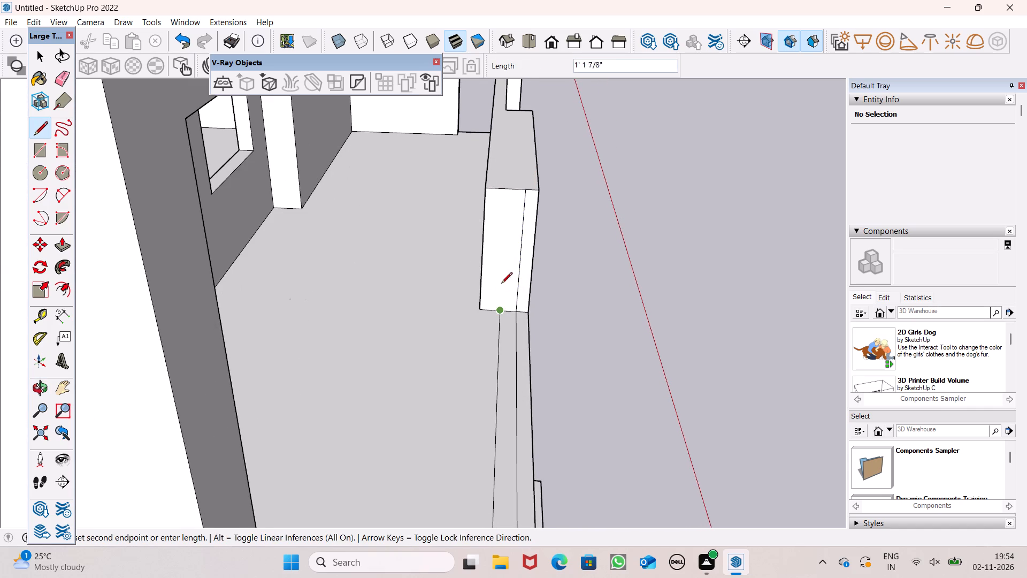
pyautogui.click(503, 188)
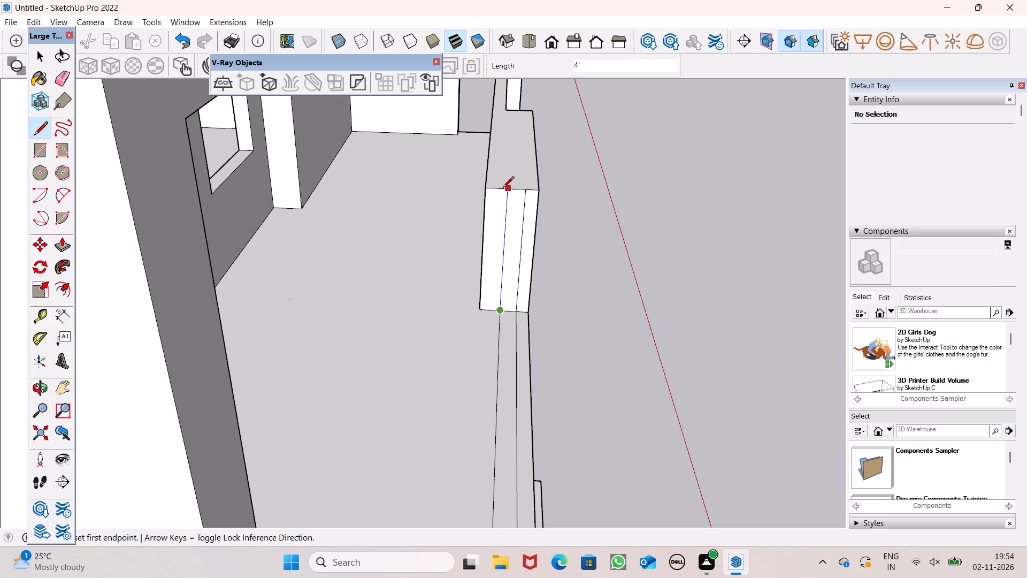
pyautogui.scroll(-1, 509, 210)
pyautogui.moveTo(676, 300); pyautogui.dragTo(566, 308, button='middle')
pyautogui.press('space')
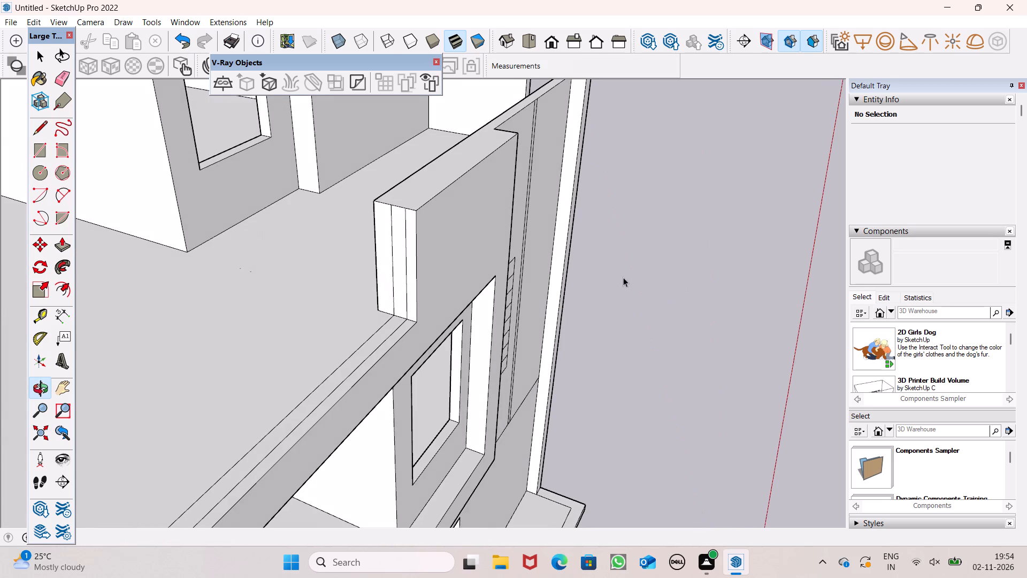
# Draw a 6" horizontal line between the two vertical lines on the parapet block's end face, just below its top edge.
pyautogui.scroll(-2, 623, 277)
pyautogui.moveTo(606, 297); pyautogui.dragTo(654, 277, button='middle')
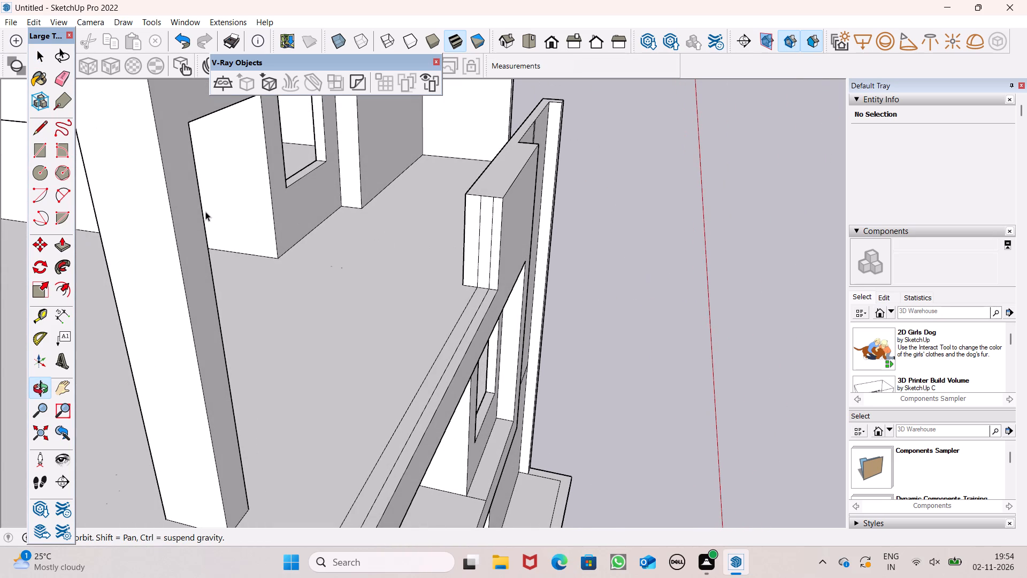
pyautogui.click(36, 127)
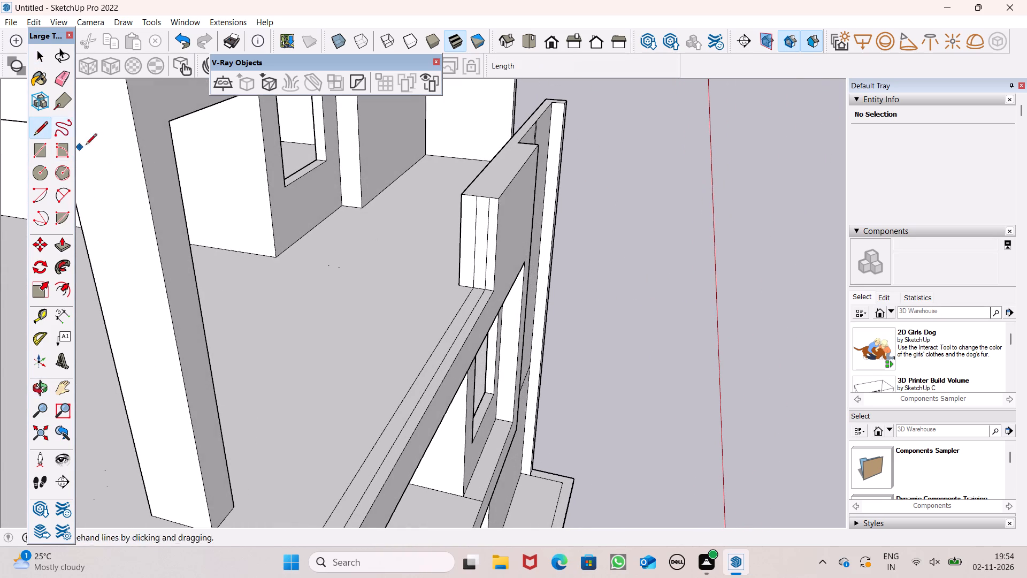
pyautogui.scroll(-1, 360, 283)
pyautogui.moveTo(397, 343); pyautogui.dragTo(416, 331, button='middle')
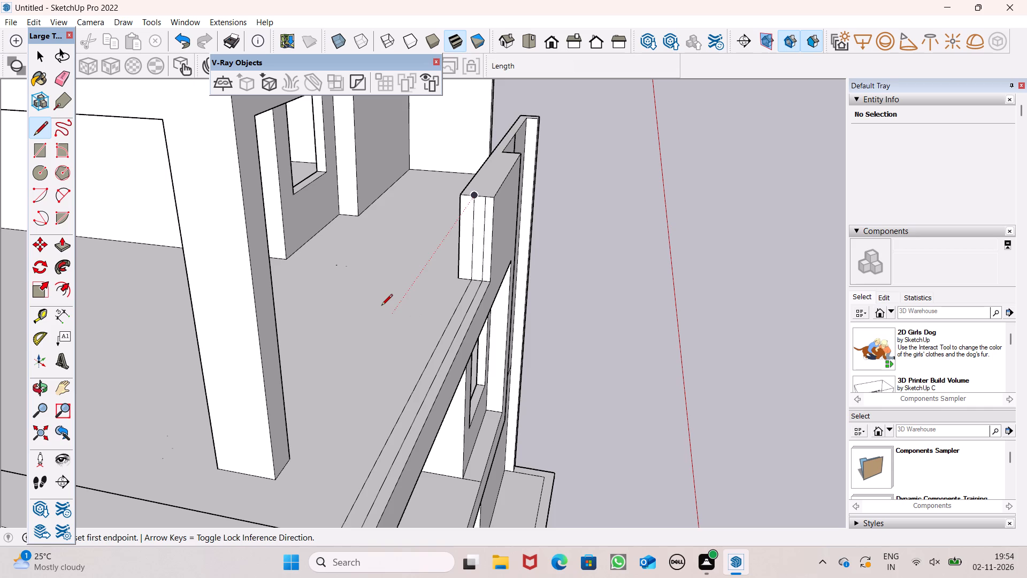
pyautogui.scroll(-1, 574, 282)
pyautogui.moveTo(592, 330); pyautogui.dragTo(594, 329, button='middle')
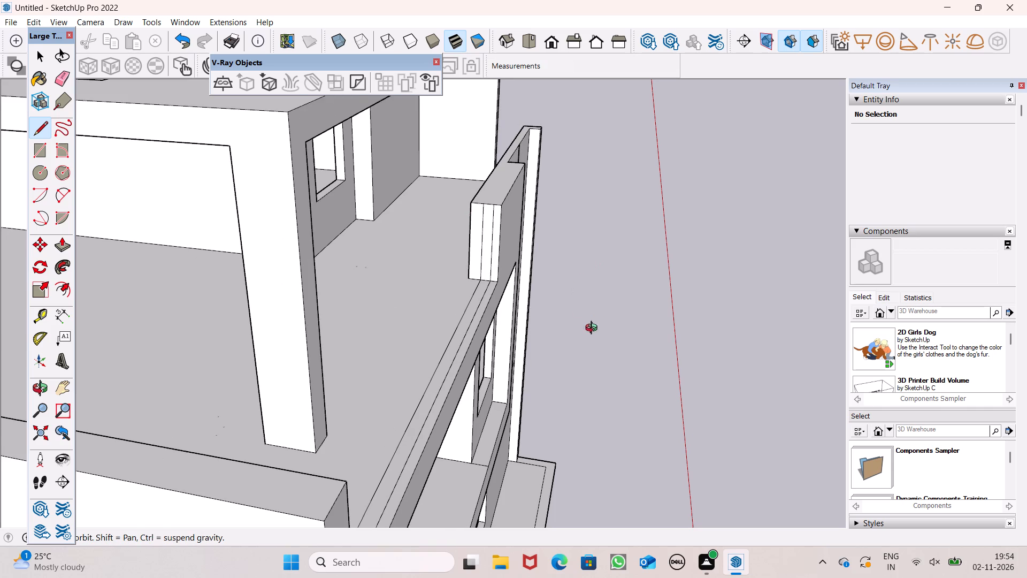
pyautogui.moveTo(594, 329); pyautogui.dragTo(619, 329, button='middle')
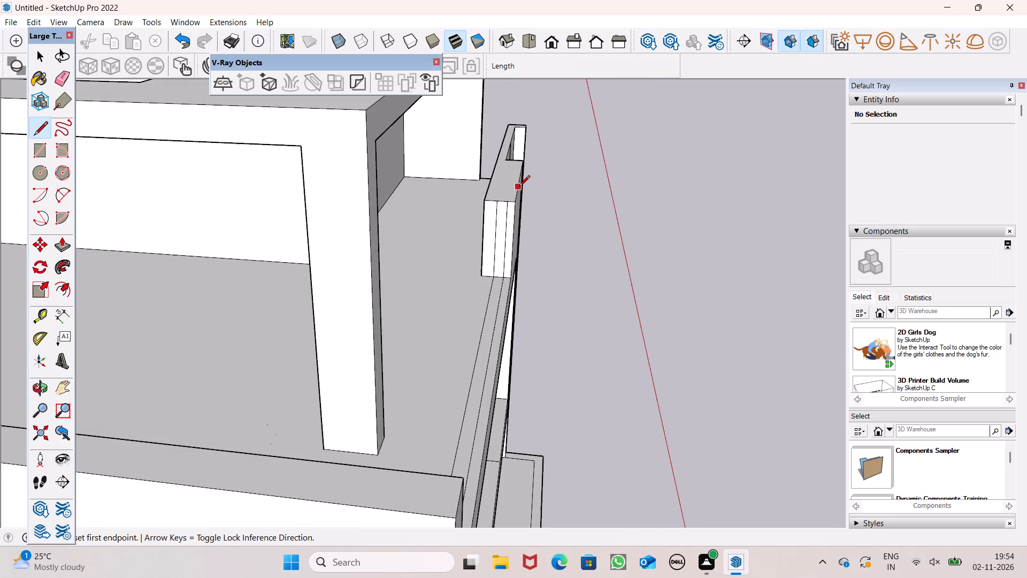
pyautogui.scroll(1, 501, 177)
pyautogui.scroll(-2, 498, 202)
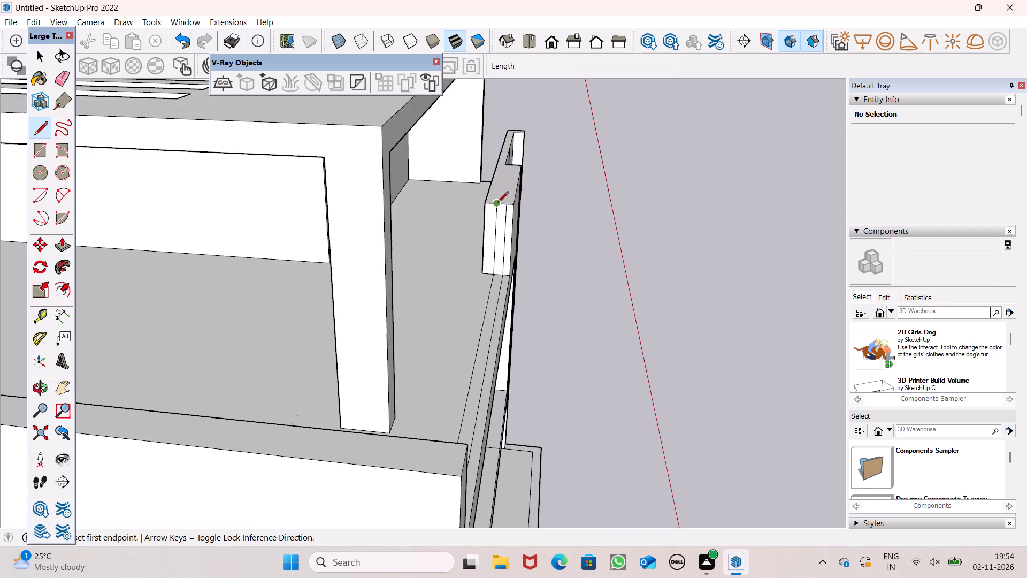
pyautogui.moveTo(561, 249); pyautogui.dragTo(603, 254, button='middle')
pyautogui.scroll(4, 539, 195)
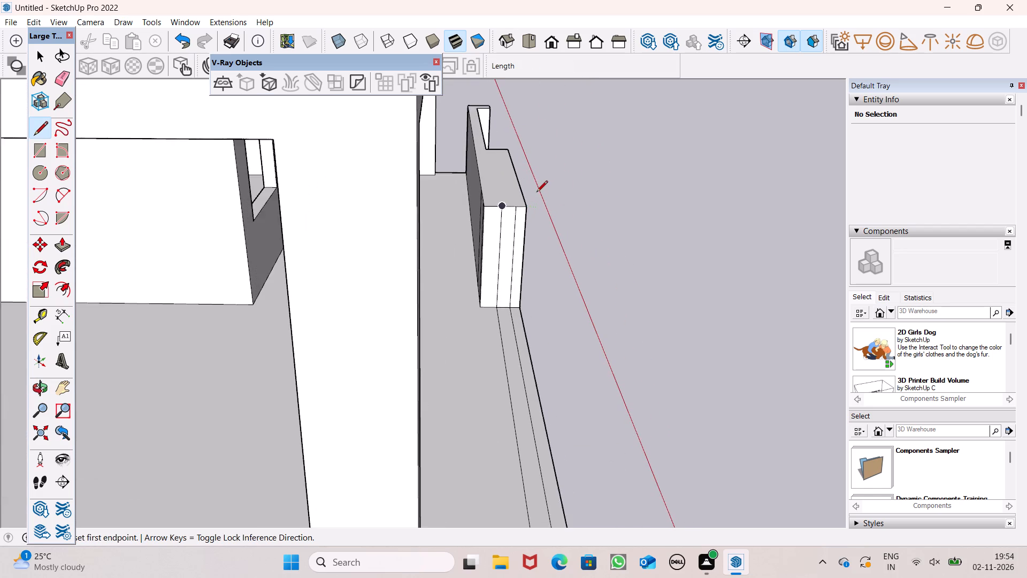
pyautogui.scroll(2, 537, 193)
pyautogui.moveTo(525, 248); pyautogui.dragTo(523, 229, button='middle')
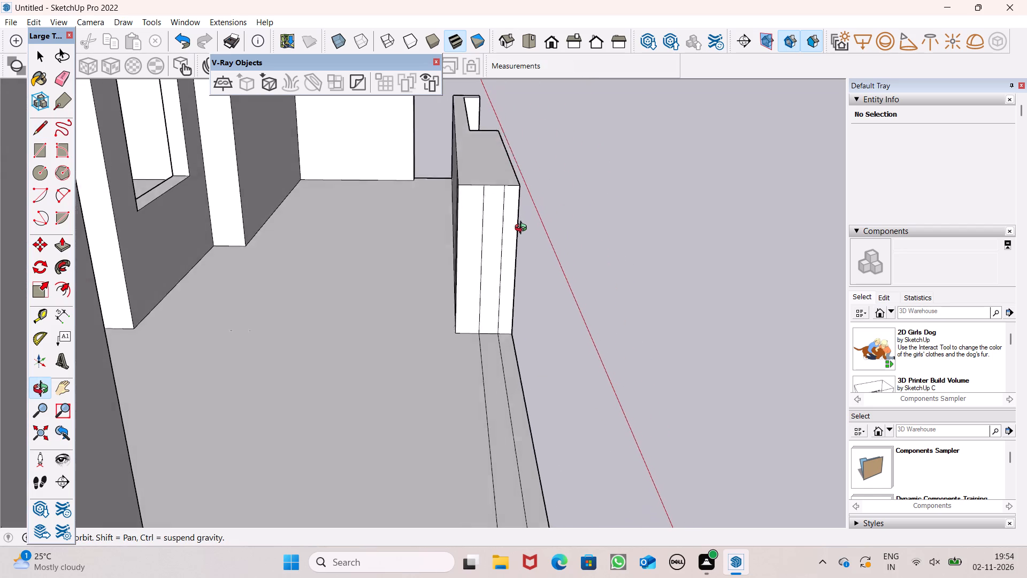
pyautogui.moveTo(523, 229); pyautogui.dragTo(520, 226, button='middle')
pyautogui.scroll(2, 494, 206)
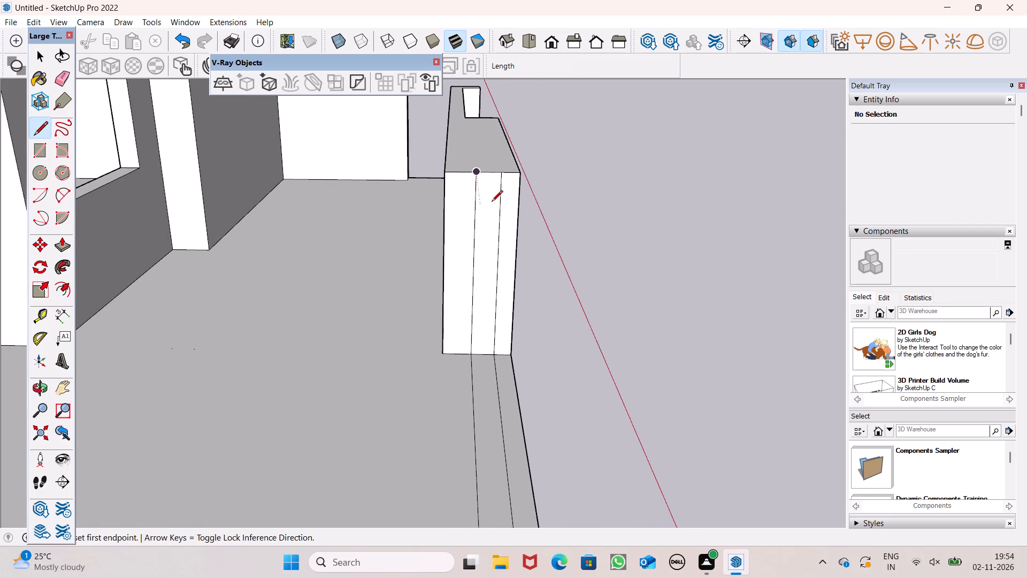
pyautogui.scroll(5, 492, 202)
pyautogui.scroll(1, 587, 164)
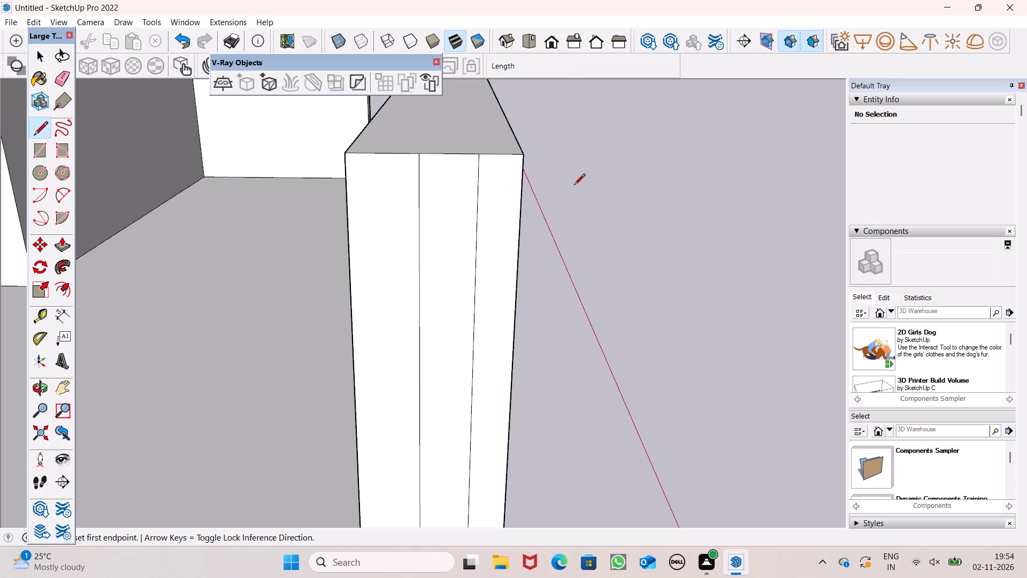
pyautogui.moveTo(573, 199); pyautogui.dragTo(540, 216, button='middle')
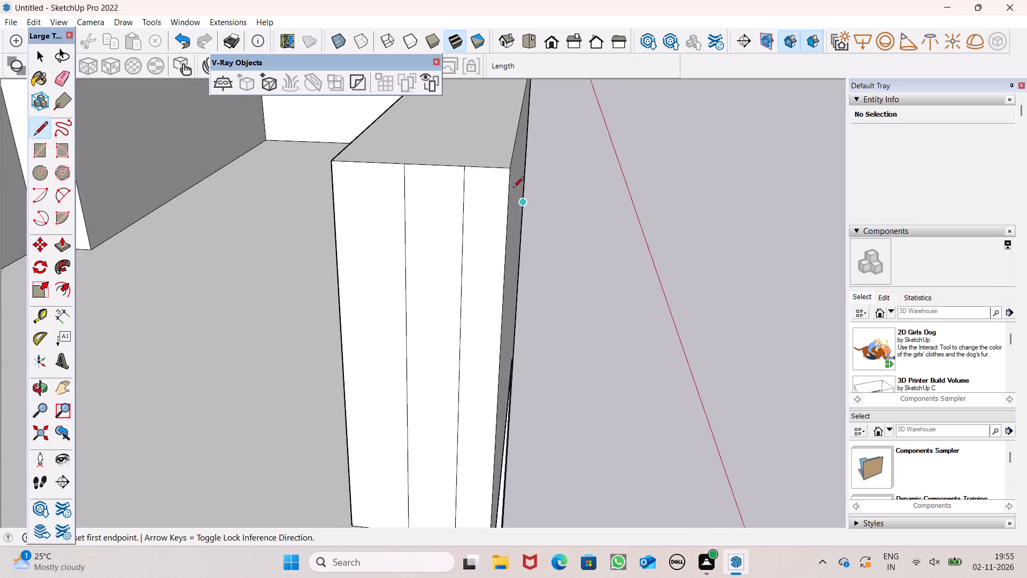
pyautogui.scroll(4, 472, 155)
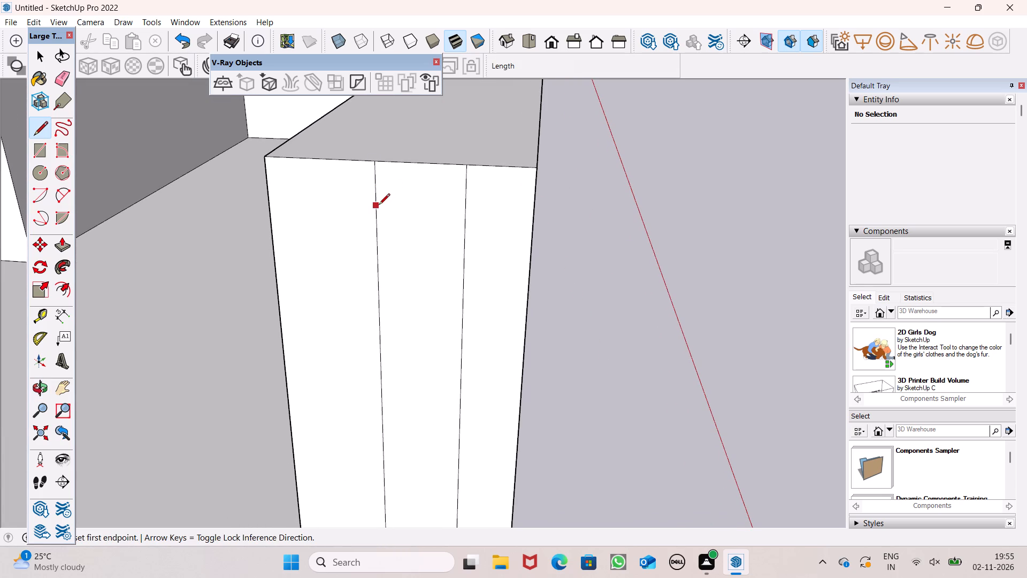
pyautogui.click(378, 206)
pyautogui.click(469, 205)
# Draw a rectangle of about 2 7/8" by 2 3/8" between the two vertical lines, just below the new horizontal line.
pyautogui.scroll(-9, 567, 274)
pyautogui.moveTo(624, 322); pyautogui.dragTo(625, 247, button='middle')
pyautogui.scroll(8, 580, 301)
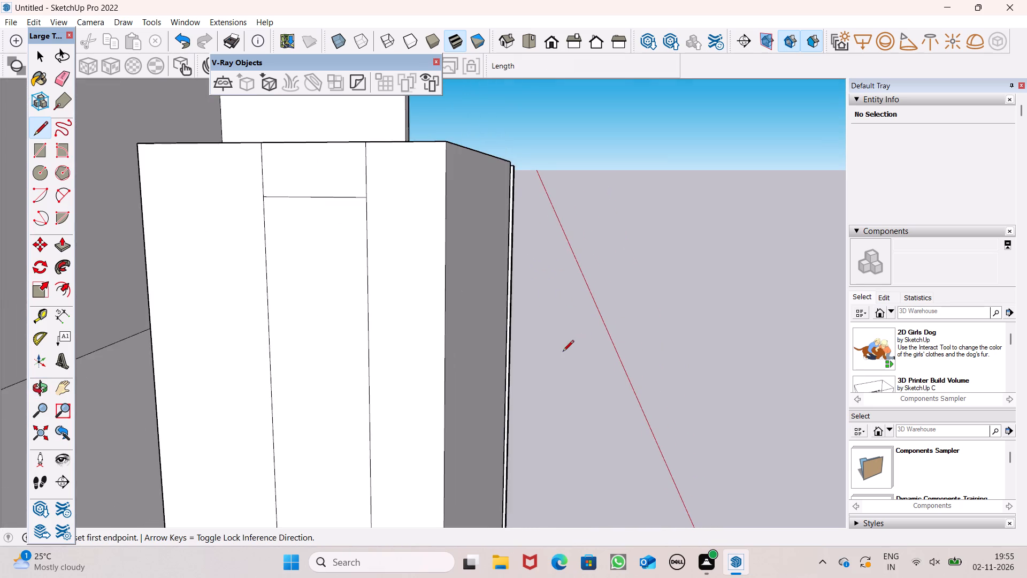
pyautogui.scroll(-4, 554, 301)
pyautogui.press('space')
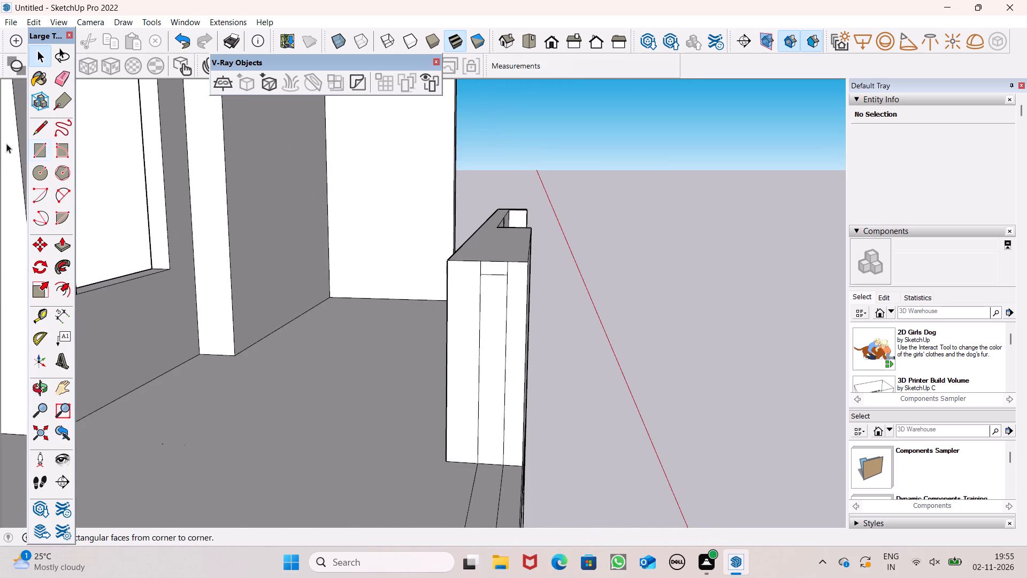
pyautogui.click(41, 156)
pyautogui.scroll(-2, 355, 176)
pyautogui.moveTo(381, 255); pyautogui.dragTo(403, 254, button='middle')
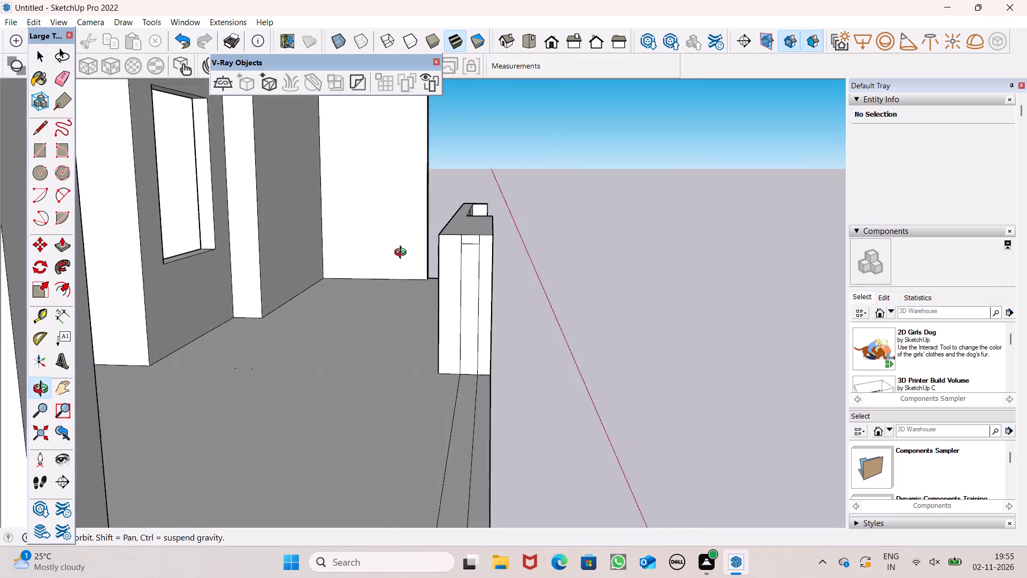
pyautogui.moveTo(403, 254); pyautogui.dragTo(403, 248, button='middle')
pyautogui.scroll(1, 455, 293)
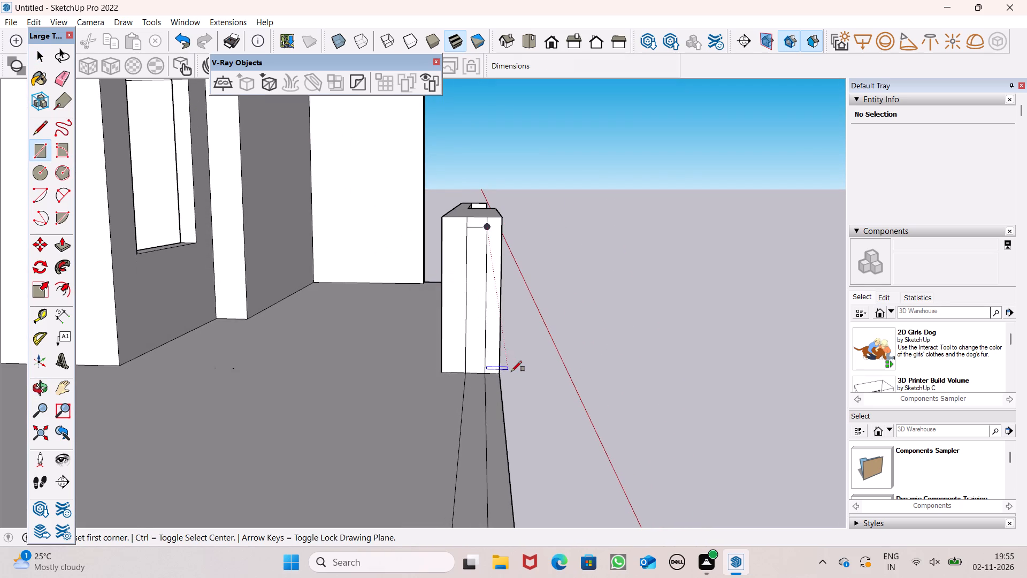
pyautogui.scroll(2, 497, 321)
pyautogui.scroll(1, 478, 250)
pyautogui.scroll(7, 466, 208)
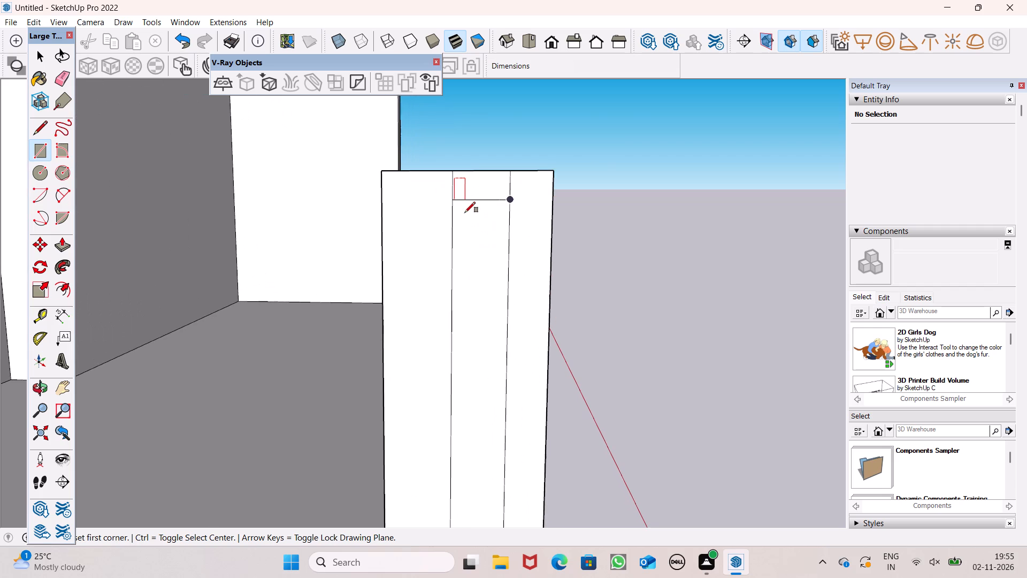
pyautogui.scroll(4, 480, 271)
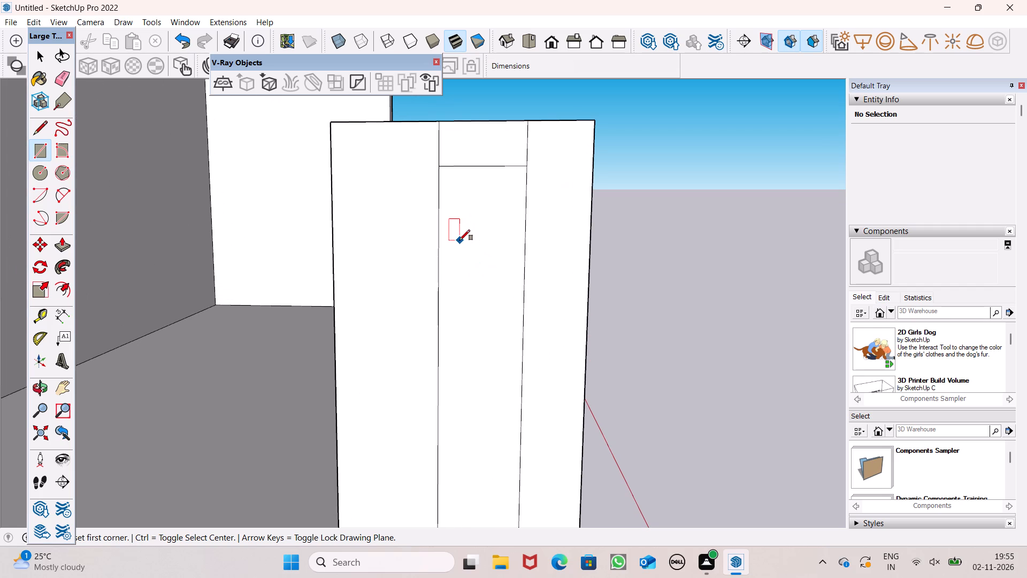
pyautogui.click(459, 216)
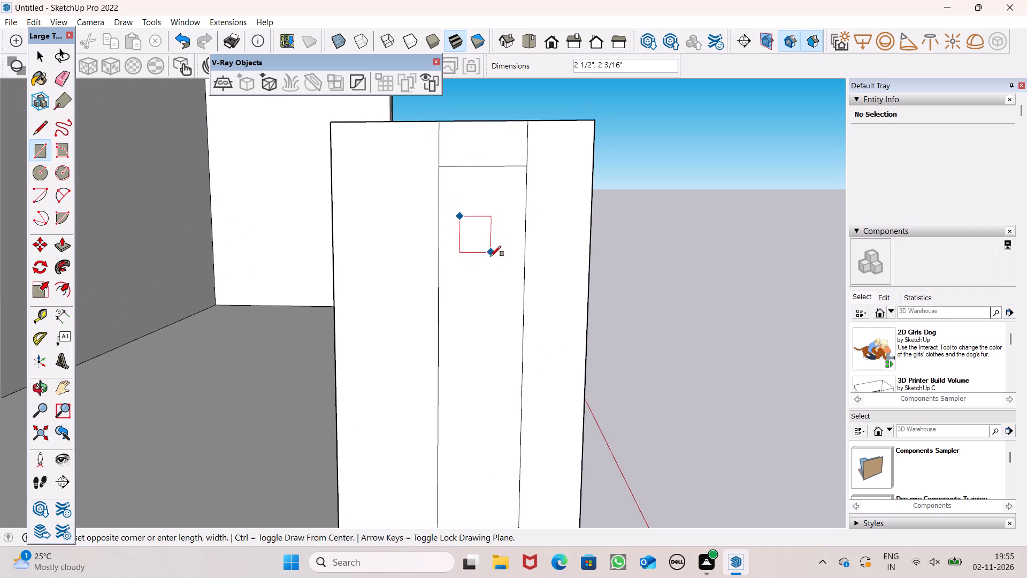
pyautogui.click(500, 251)
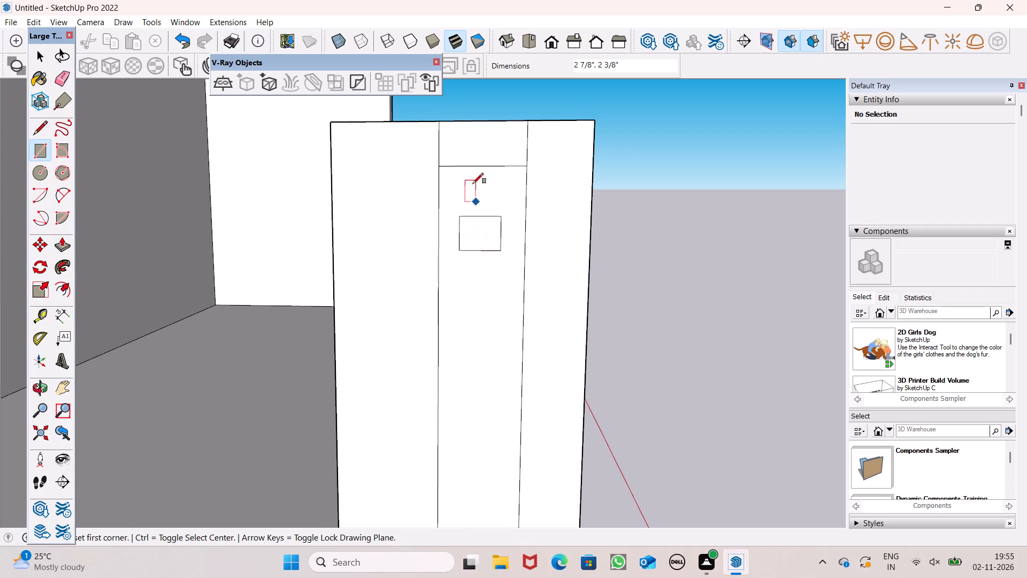
# Copy the small rectangle about 5 1/16" straight down the end face and multiply the copy by 8.
pyautogui.press('space')
pyautogui.scroll(-4, 472, 161)
pyautogui.doubleClick(471, 208)
pyautogui.press('m')
pyautogui.press('Return')
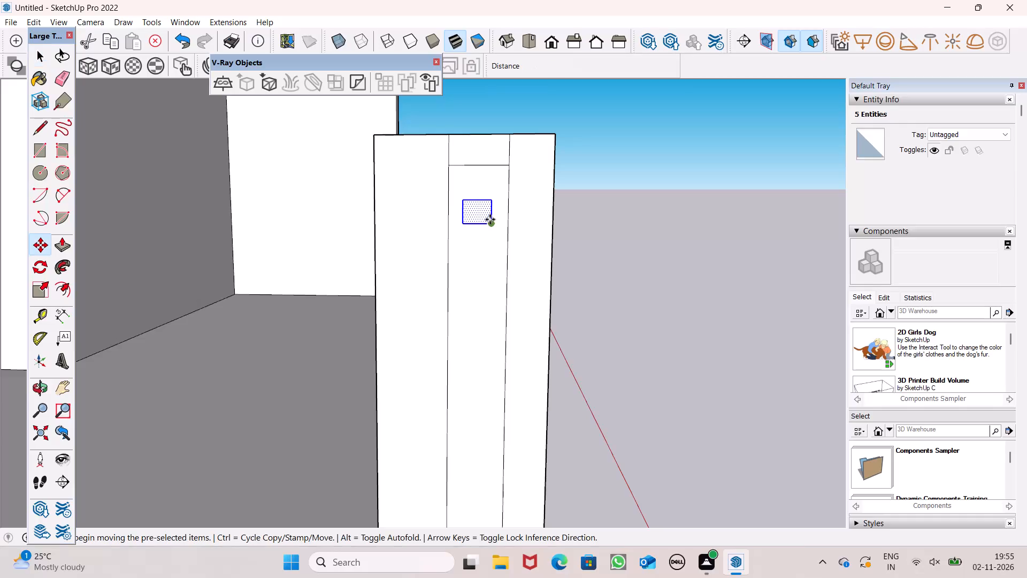
pyautogui.keyDown('ctrl'); pyautogui.moveTo(489, 224); pyautogui.dragTo(488, 269); pyautogui.keyUp('ctrl')
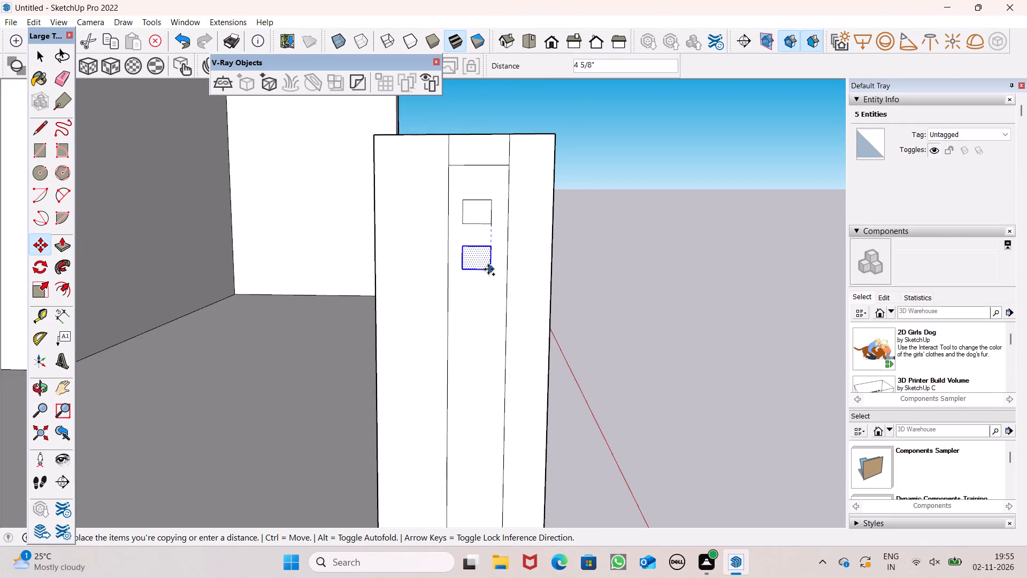
pyautogui.keyDown('ctrl'); pyautogui.moveTo(488, 269); pyautogui.dragTo(488, 274); pyautogui.keyUp('ctrl')
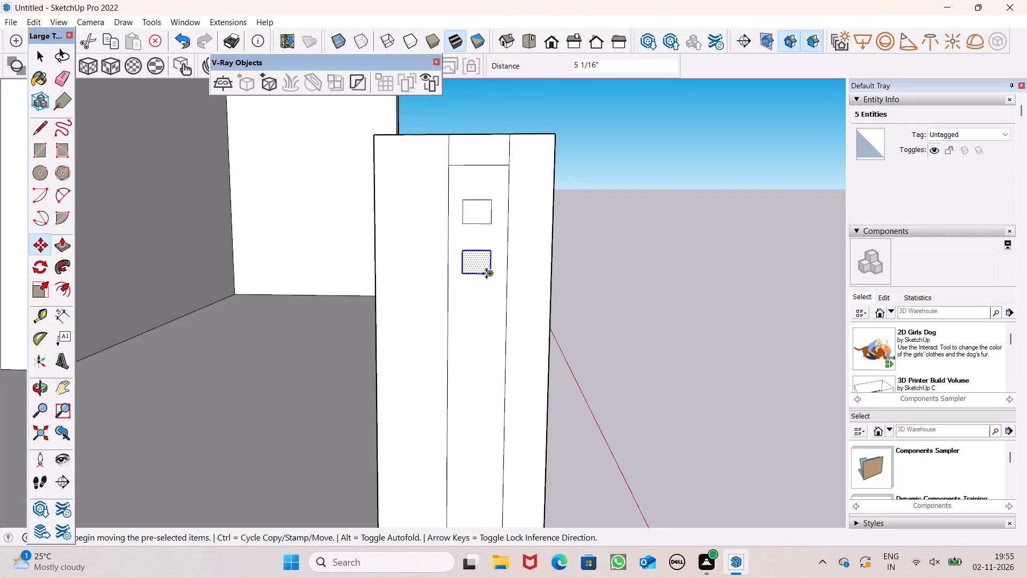
pyautogui.hotkey('shift', '*')
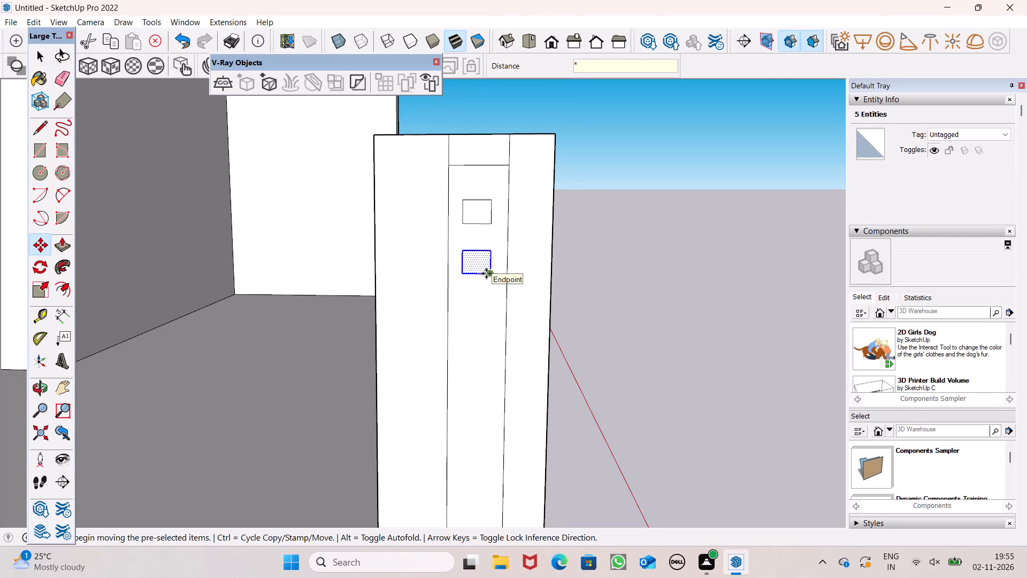
pyautogui.press('8')
pyautogui.press('Return')
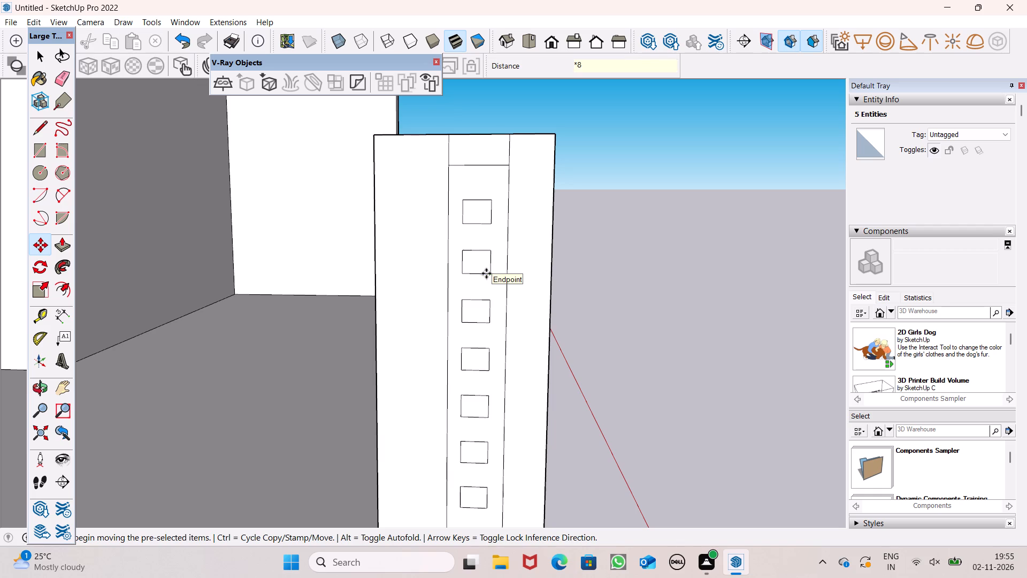
pyautogui.press('space')
# Erase the cut-off lowest rectangle where the column of squares meets the terrace floor.
pyautogui.scroll(-7, 494, 276)
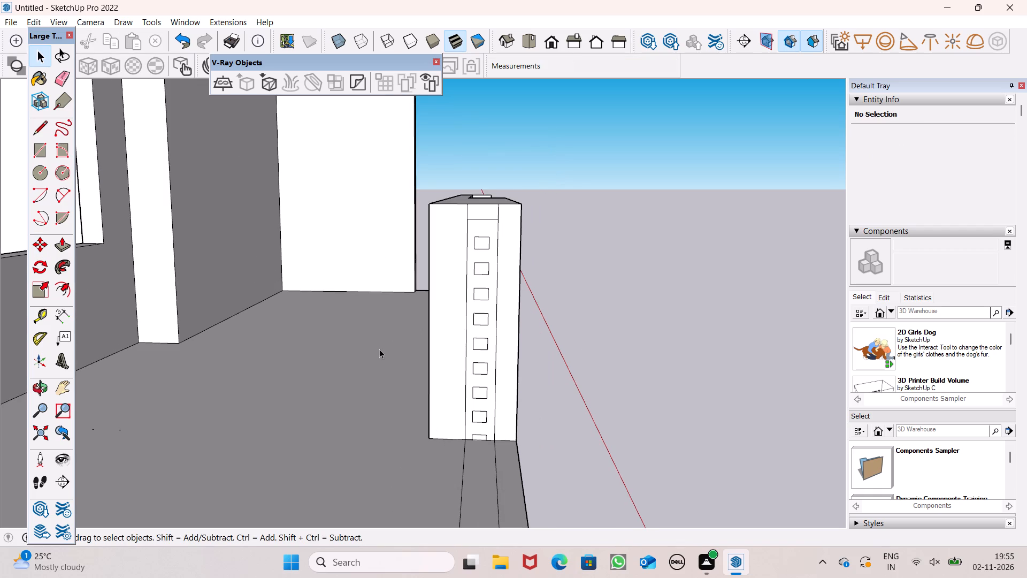
pyautogui.click(65, 78)
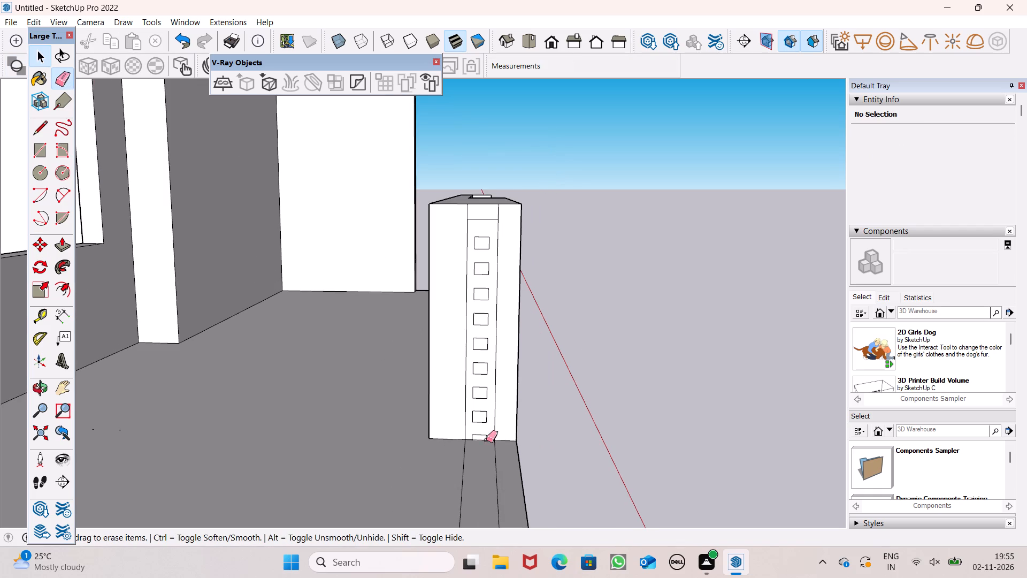
pyautogui.scroll(12, 472, 447)
pyautogui.moveTo(464, 407); pyautogui.dragTo(512, 410)
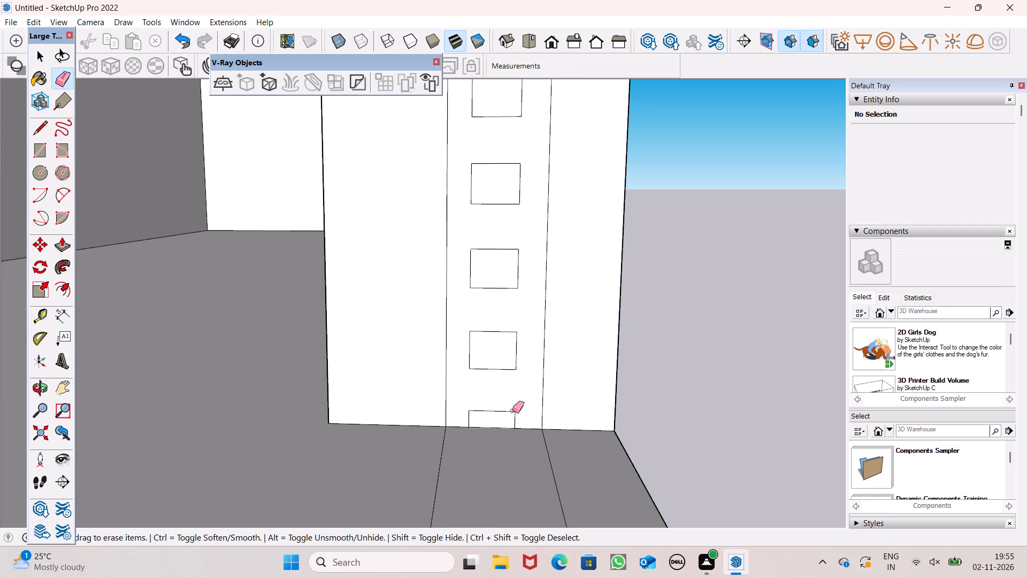
pyautogui.moveTo(512, 410); pyautogui.dragTo(511, 412)
pyautogui.press('space')
# Examine the foot of the parapet block's end face and the terrace's front edge around it.
pyautogui.scroll(18, 495, 480)
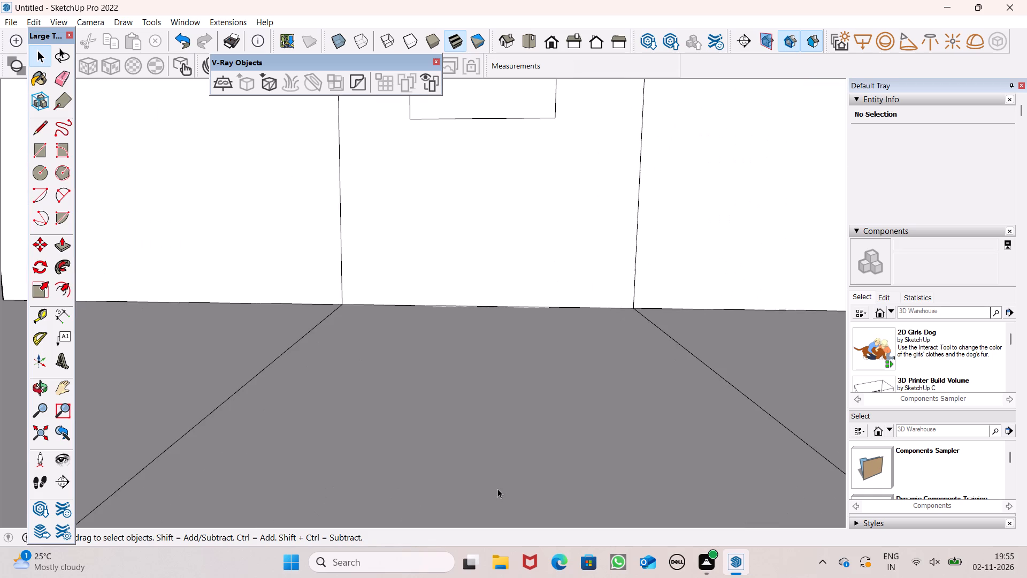
pyautogui.scroll(19, 496, 491)
pyautogui.scroll(2, 493, 472)
pyautogui.moveTo(477, 436); pyautogui.dragTo(471, 345, button='middle')
pyautogui.scroll(1, 471, 345)
pyautogui.scroll(-3, 477, 475)
pyautogui.moveTo(477, 477); pyautogui.dragTo(467, 551, button='middle')
pyautogui.scroll(1, 467, 551)
pyautogui.scroll(-4, 495, 343)
pyautogui.scroll(4, 496, 427)
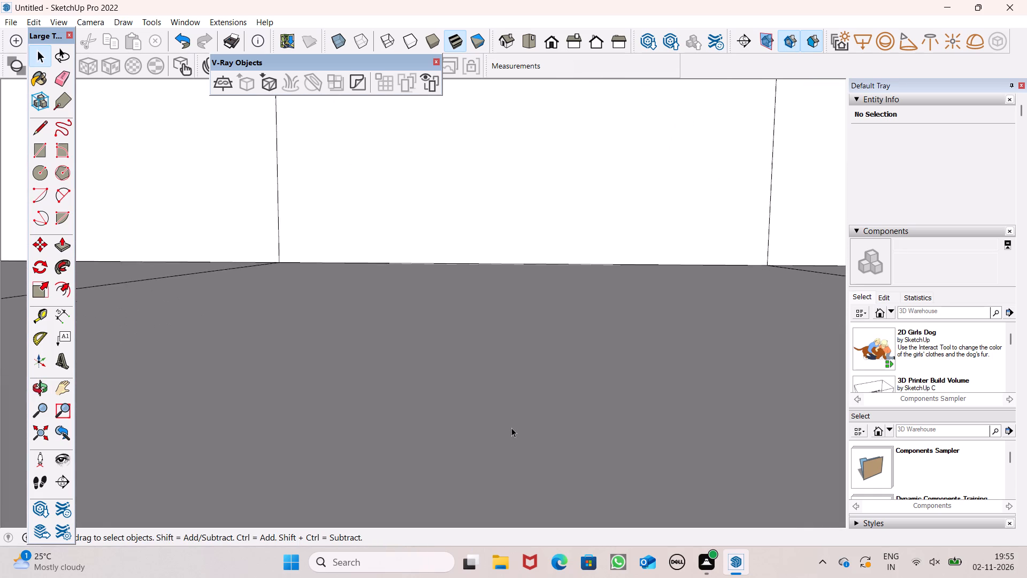
pyautogui.scroll(20, 511, 428)
pyautogui.scroll(11, 511, 428)
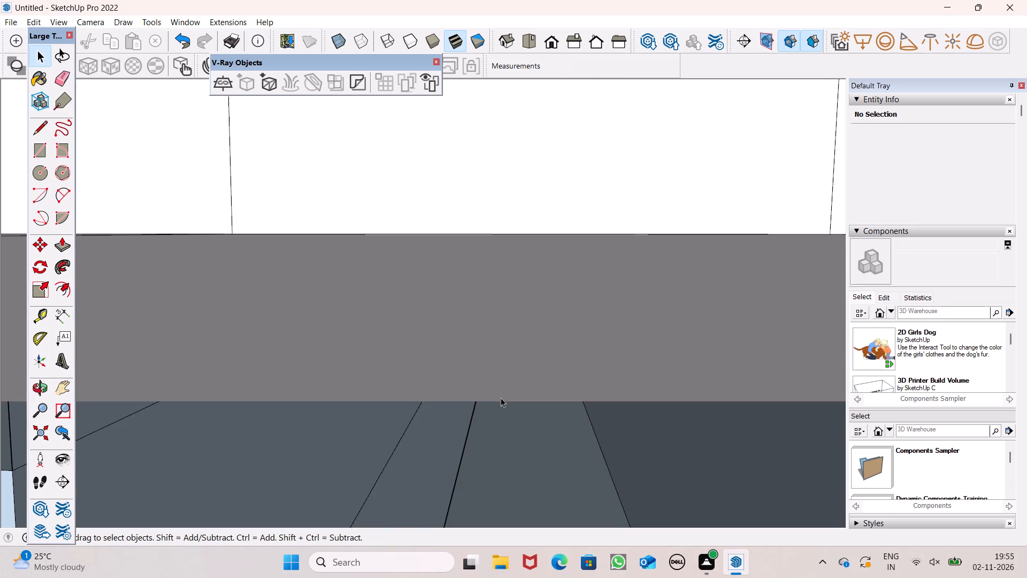
pyautogui.scroll(4, 501, 398)
pyautogui.moveTo(533, 431); pyautogui.dragTo(541, 355, button='middle')
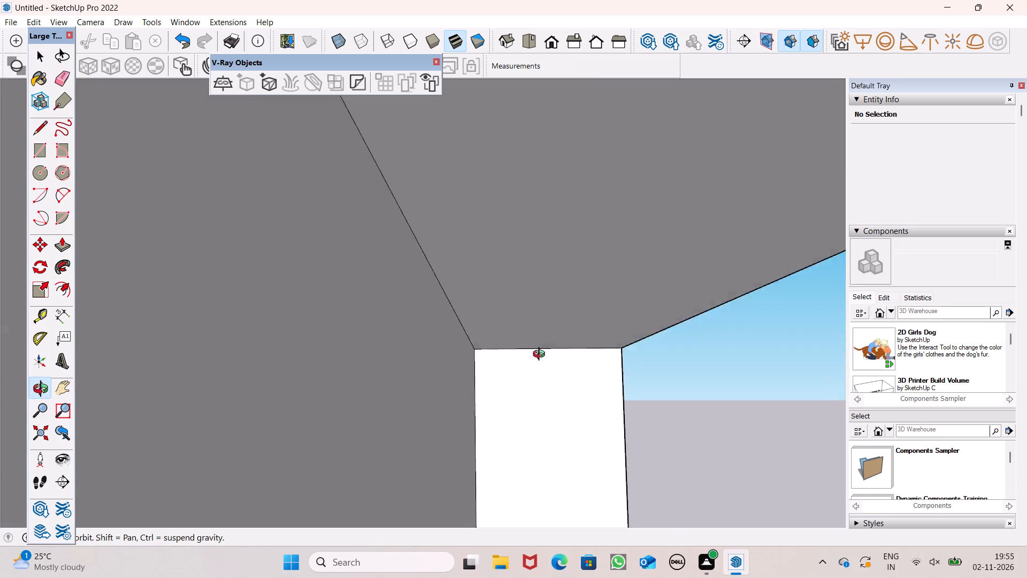
pyautogui.moveTo(541, 355); pyautogui.dragTo(368, 424, button='middle')
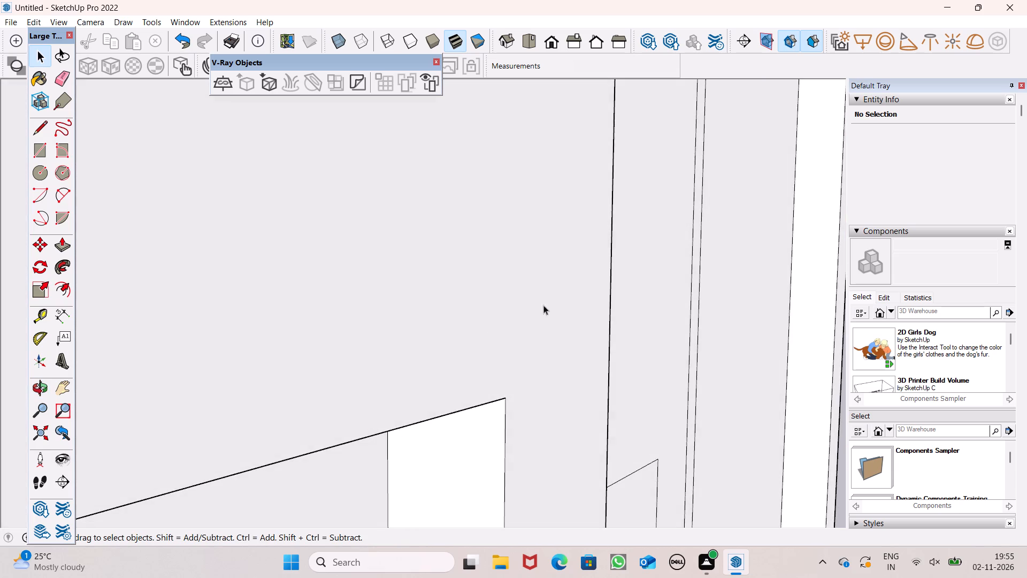
pyautogui.scroll(-7, 558, 328)
pyautogui.scroll(-14, 571, 360)
pyautogui.moveTo(484, 314); pyautogui.dragTo(506, 347, button='middle')
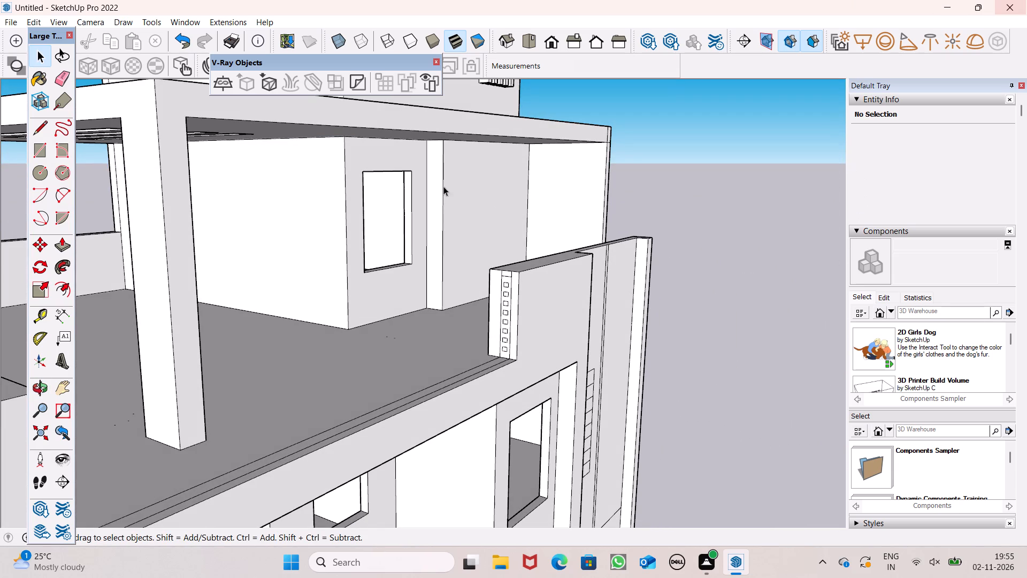
# Erase the two lowest small rectangles in the column on the parapet block's end face.
pyautogui.moveTo(482, 283); pyautogui.dragTo(551, 269, button='middle')
pyautogui.scroll(2, 564, 320)
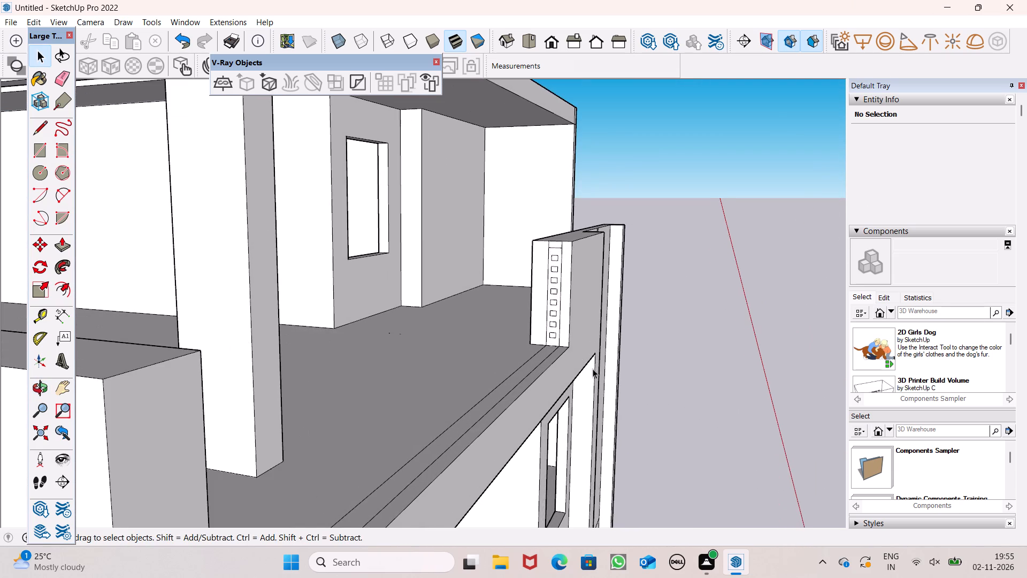
pyautogui.moveTo(593, 369); pyautogui.dragTo(615, 358, button='middle')
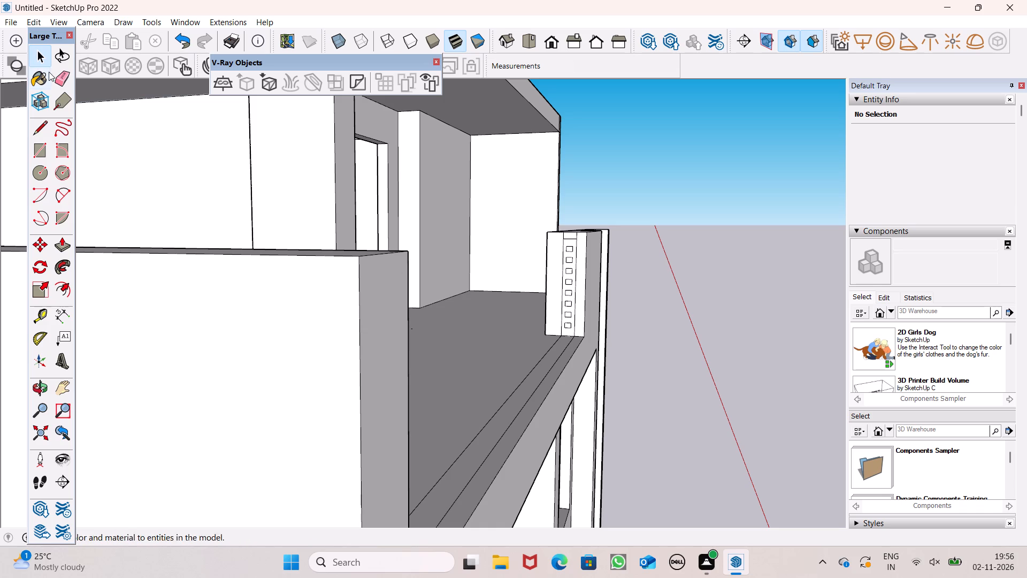
pyautogui.click(65, 82)
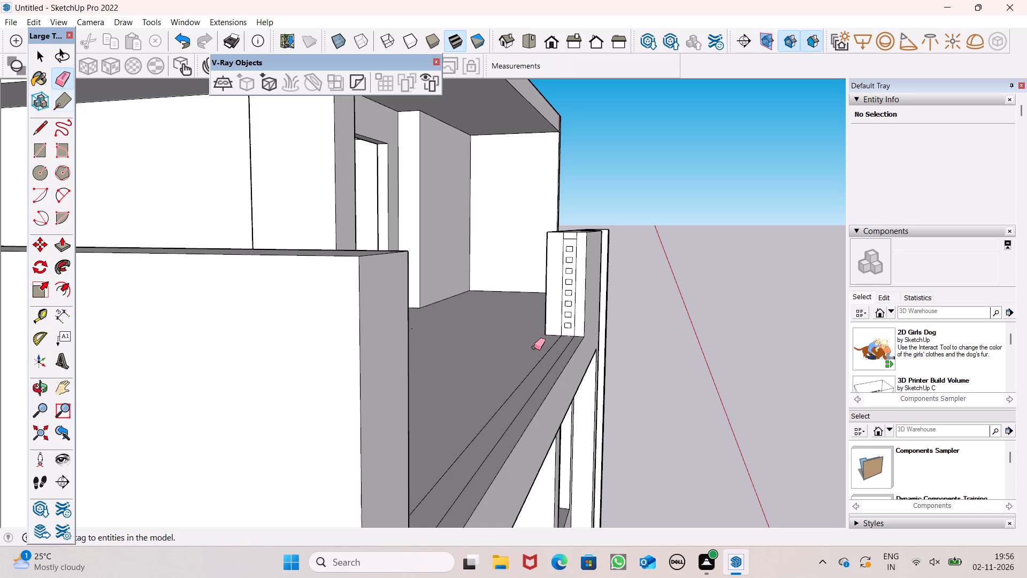
pyautogui.scroll(6, 530, 317)
pyautogui.moveTo(607, 341); pyautogui.dragTo(642, 350, button='middle')
pyautogui.scroll(3, 614, 305)
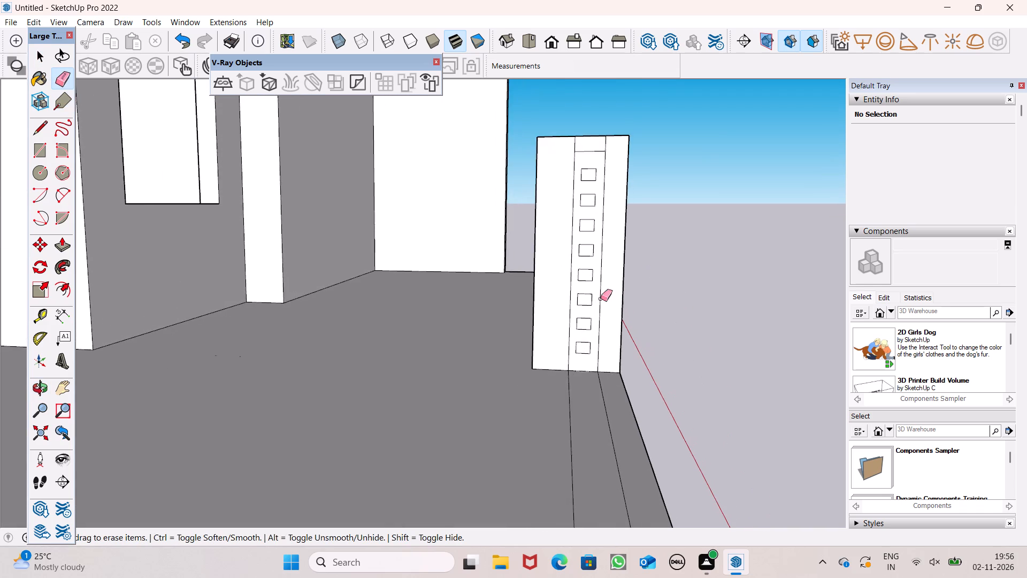
pyautogui.scroll(3, 596, 302)
pyautogui.moveTo(575, 326); pyautogui.dragTo(595, 328)
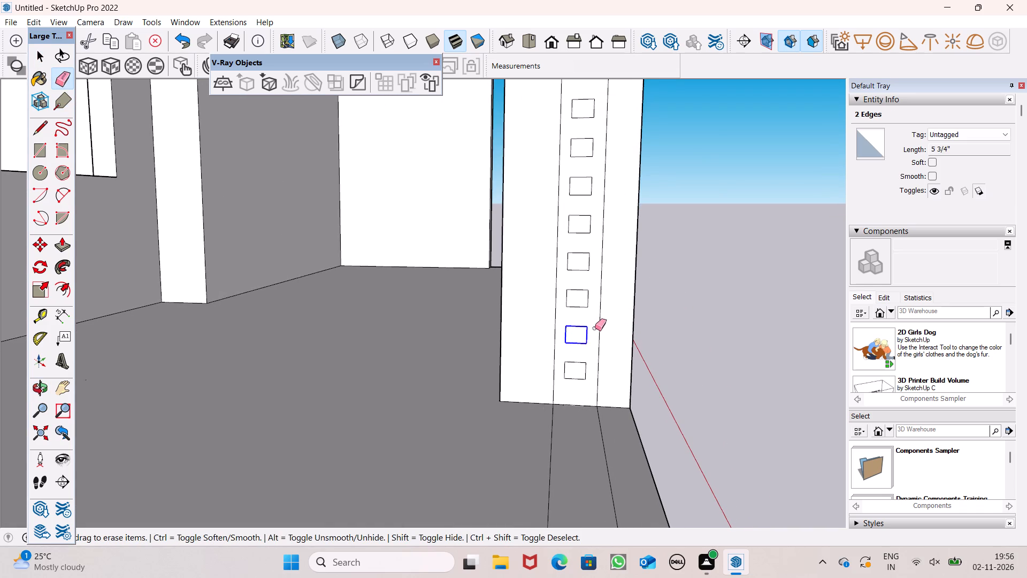
pyautogui.moveTo(595, 328); pyautogui.dragTo(584, 365)
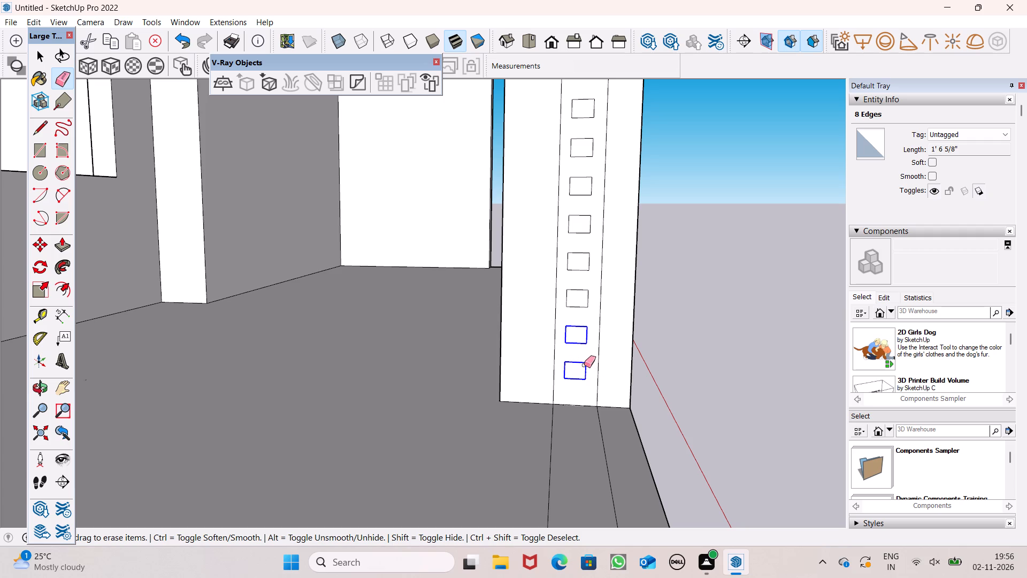
pyautogui.moveTo(584, 365); pyautogui.dragTo(579, 365)
# Erase the next five small rectangles up the column, keeping only the topmost one.
pyautogui.moveTo(572, 180); pyautogui.dragTo(572, 199)
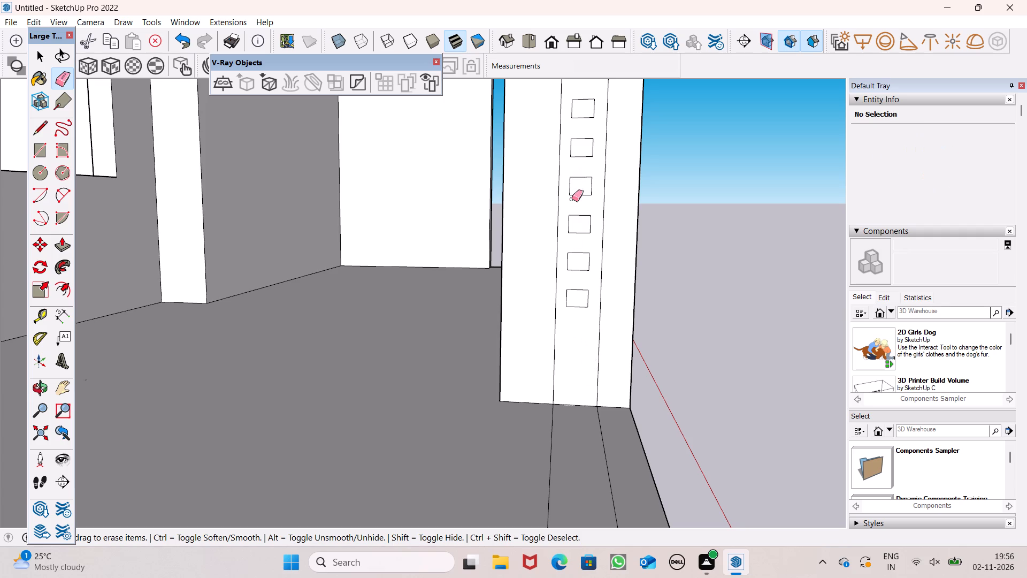
pyautogui.moveTo(572, 199); pyautogui.dragTo(591, 180)
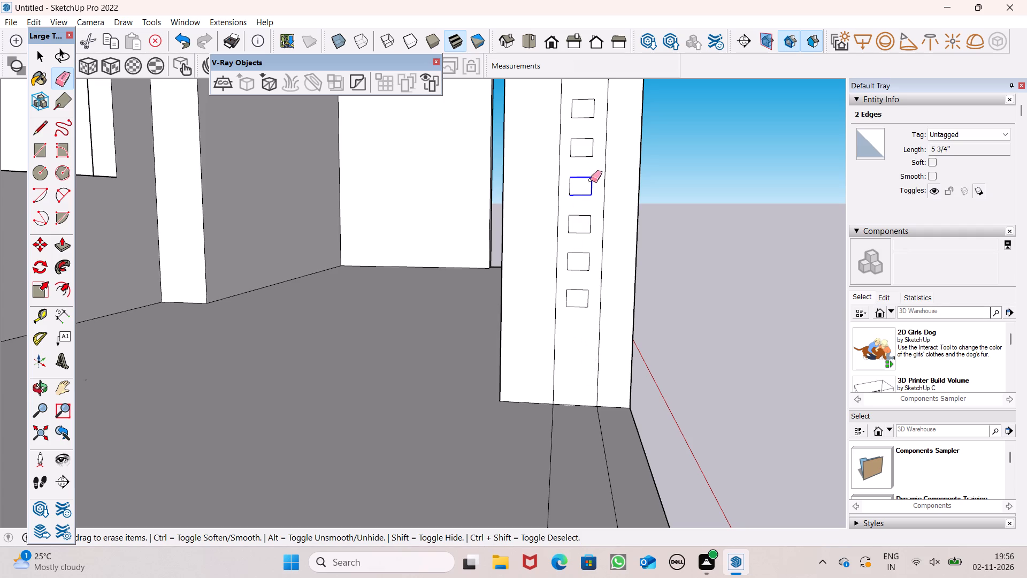
pyautogui.moveTo(591, 180); pyautogui.dragTo(568, 224)
pyautogui.moveTo(568, 224); pyautogui.dragTo(564, 255)
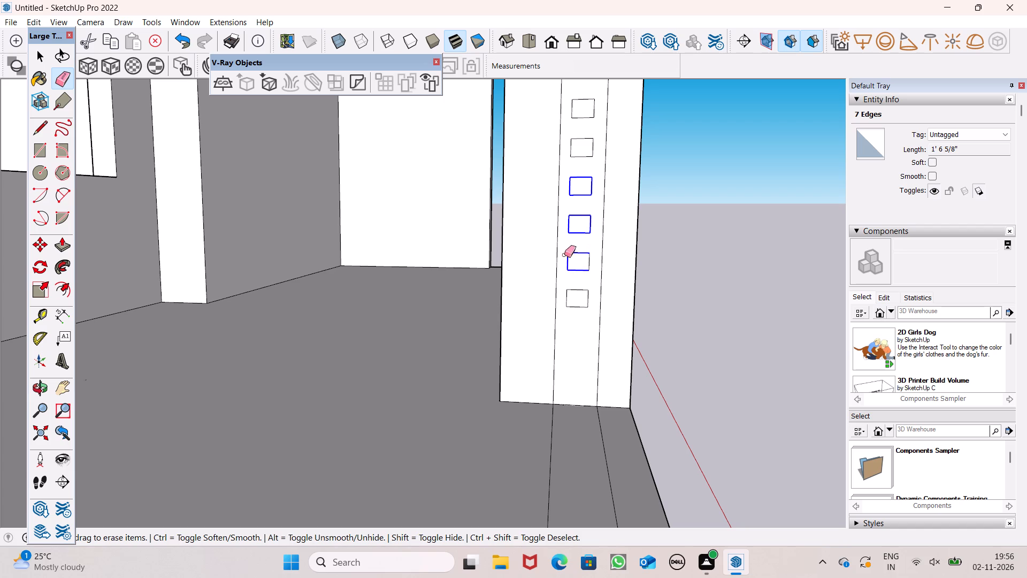
pyautogui.moveTo(564, 255); pyautogui.dragTo(585, 300)
pyautogui.moveTo(585, 300); pyautogui.dragTo(564, 301)
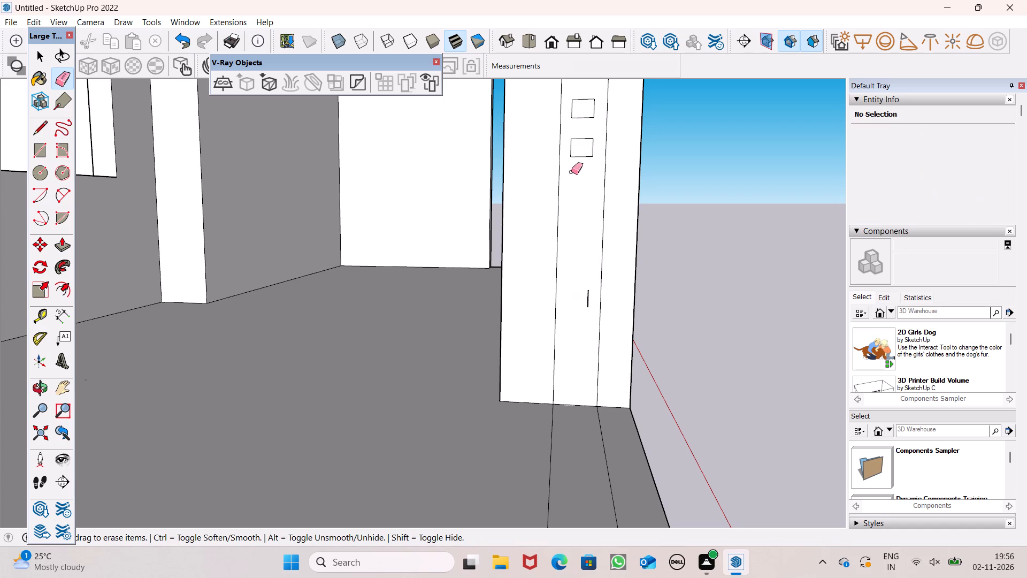
pyautogui.moveTo(581, 285); pyautogui.dragTo(583, 272)
pyautogui.moveTo(572, 125); pyautogui.dragTo(578, 165)
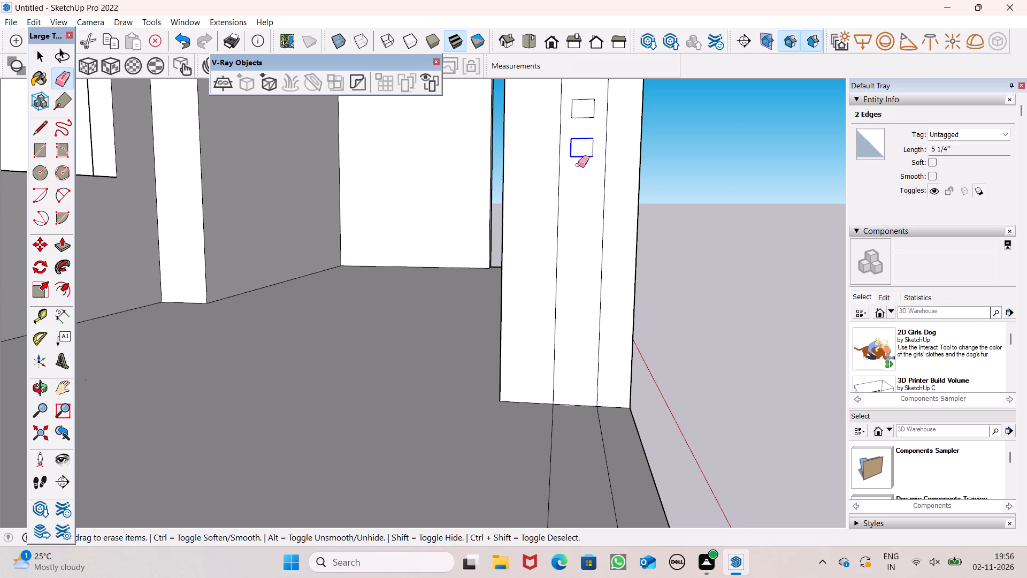
pyautogui.moveTo(578, 165); pyautogui.dragTo(593, 139)
pyautogui.press('space')
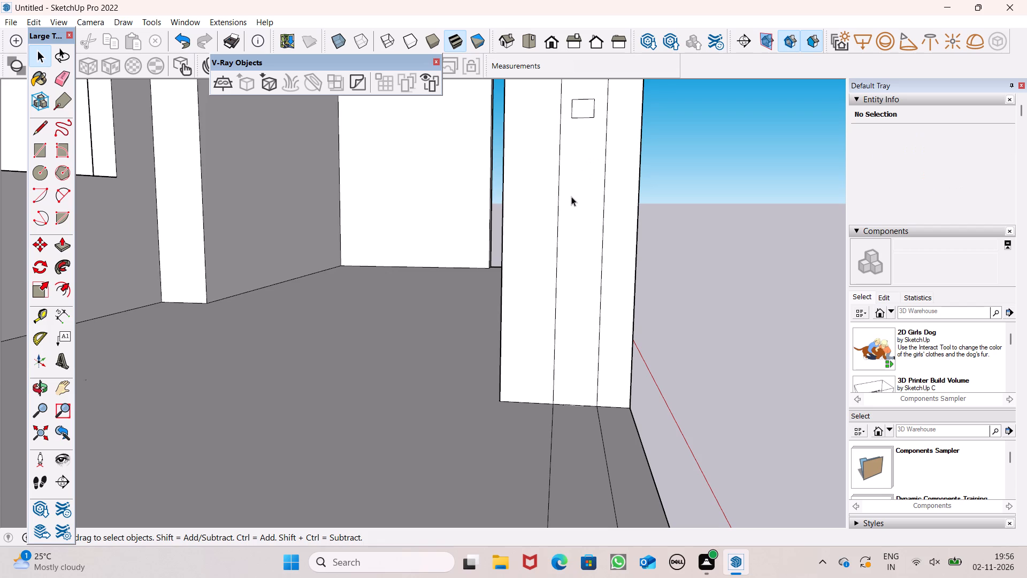
# Copy the remaining small rectangle about 6" straight down the end face and multiply the copy by 6.
pyautogui.scroll(-3, 571, 212)
pyautogui.middleClick(578, 247)
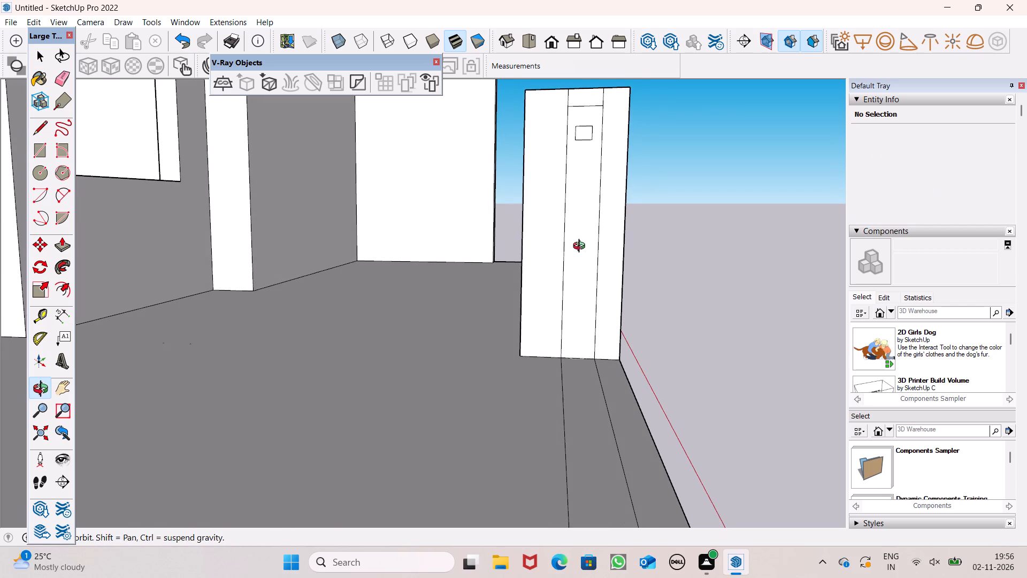
pyautogui.scroll(-1, 579, 246)
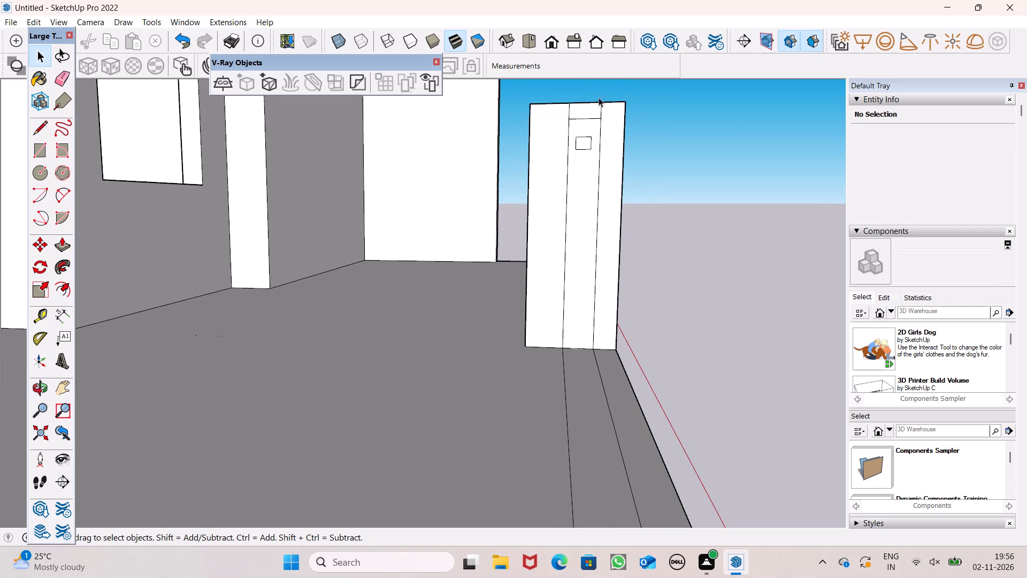
pyautogui.scroll(3, 584, 150)
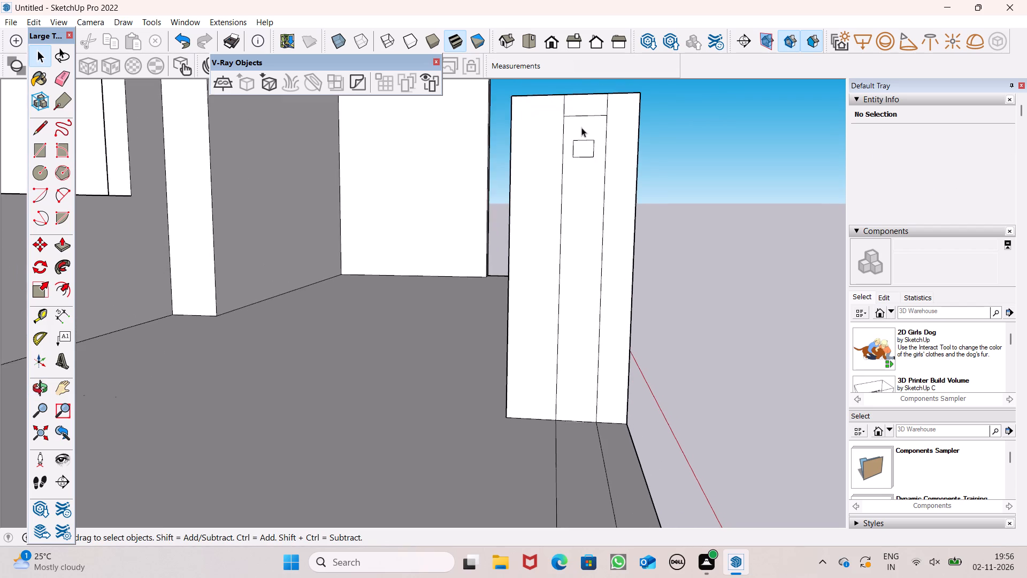
pyautogui.scroll(-6, 577, 153)
pyautogui.scroll(5, 583, 85)
pyautogui.scroll(-2, 581, 145)
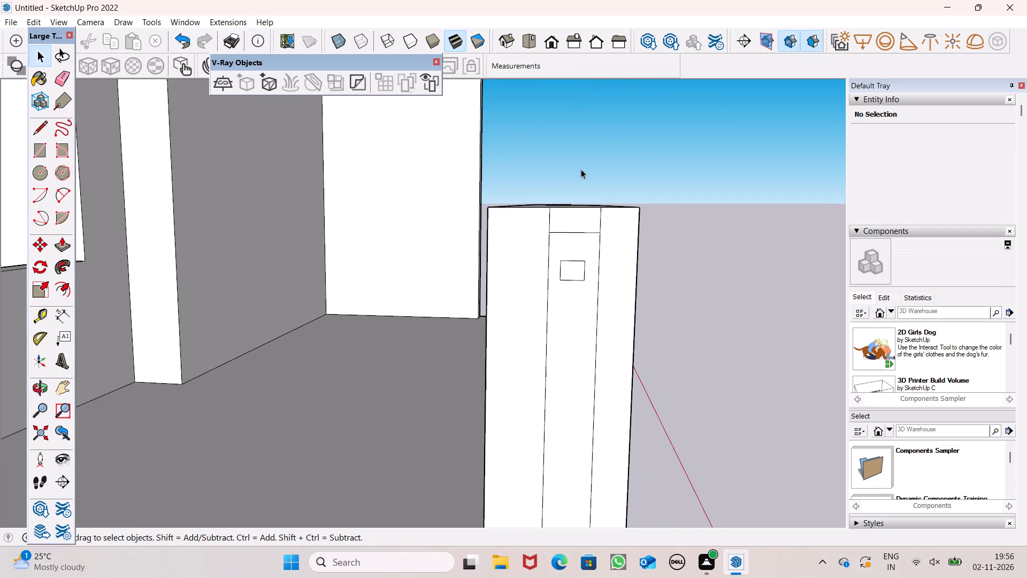
pyautogui.moveTo(595, 242); pyautogui.dragTo(595, 232, button='middle')
pyautogui.scroll(-4, 592, 223)
pyautogui.scroll(1, 588, 256)
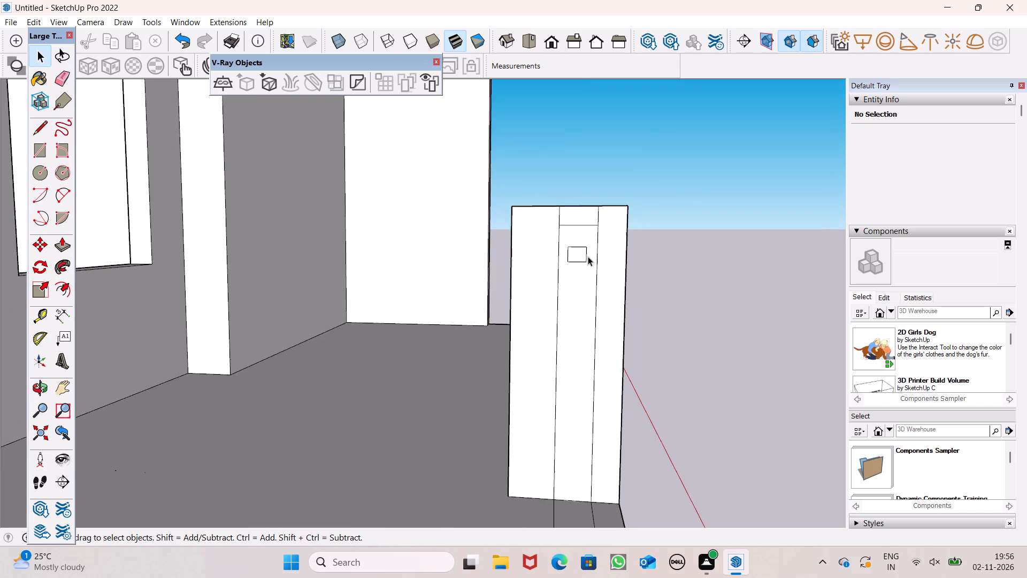
pyautogui.scroll(1, 588, 256)
pyautogui.doubleClick(576, 253)
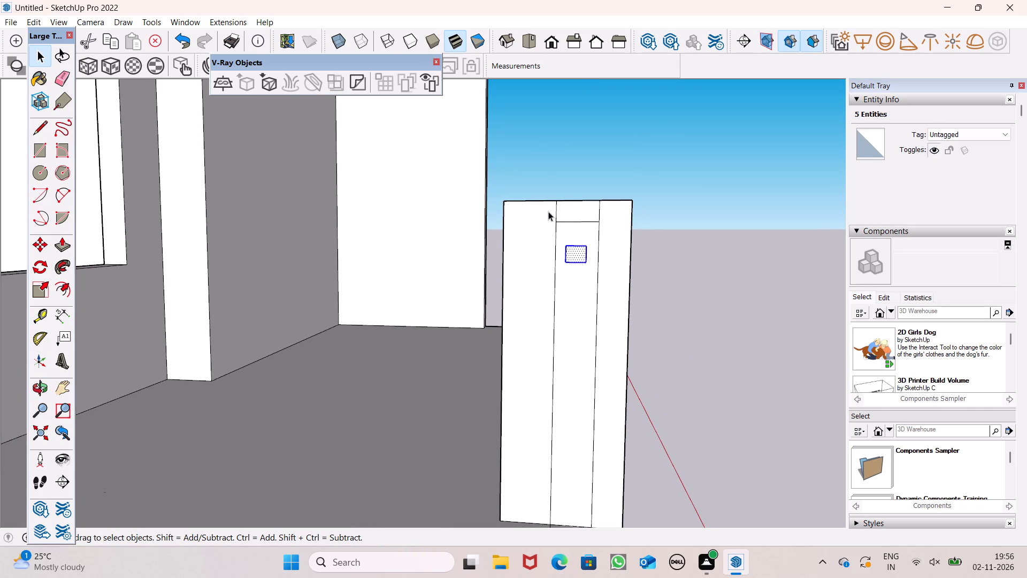
pyautogui.press('m')
pyautogui.press('Return')
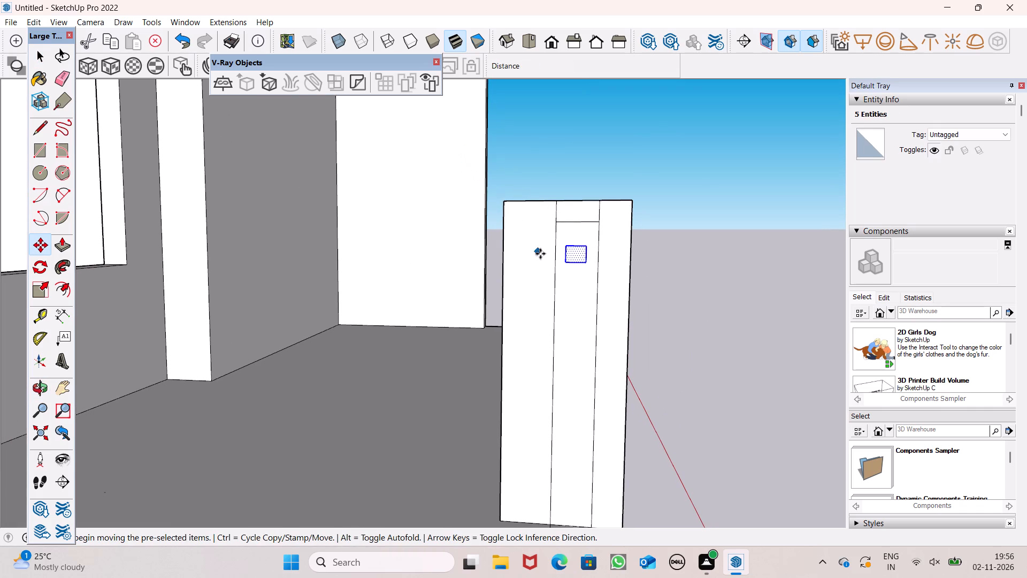
pyautogui.scroll(-2, 541, 254)
pyautogui.scroll(1, 588, 279)
pyautogui.moveTo(578, 260); pyautogui.dragTo(577, 260)
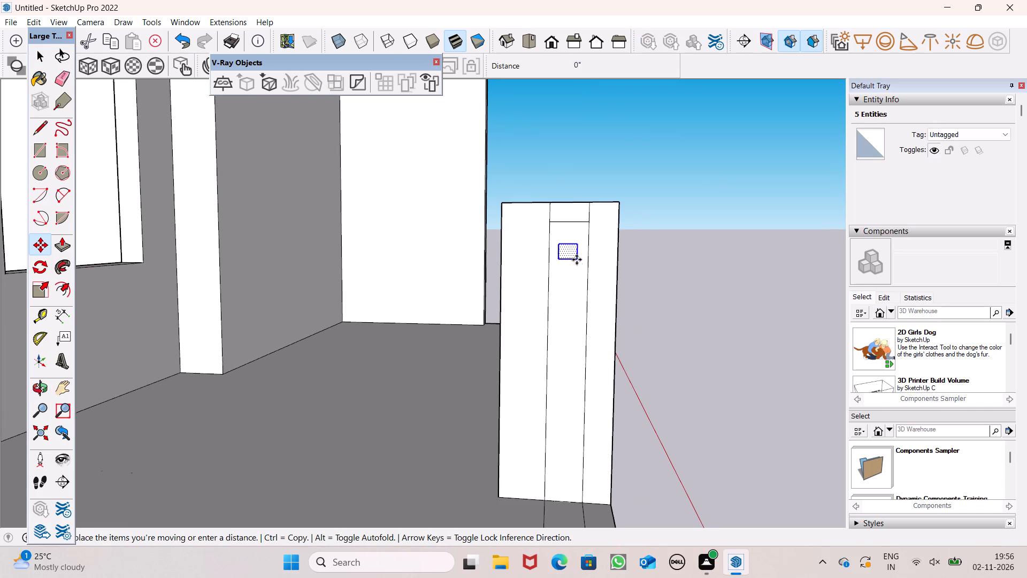
pyautogui.moveTo(577, 260); pyautogui.dragTo(577, 300)
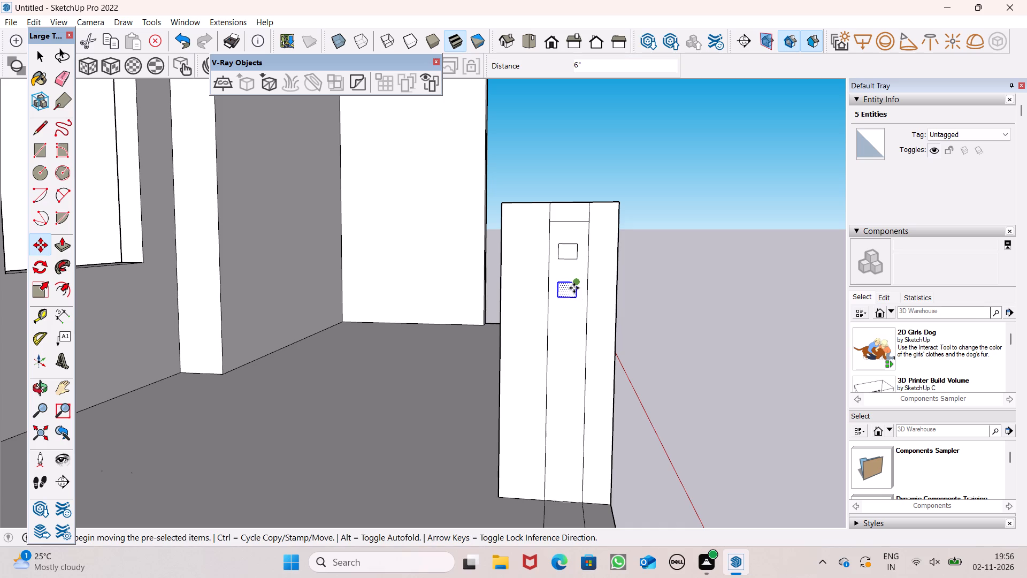
pyautogui.hotkey('shift', '*')
pyautogui.press('6')
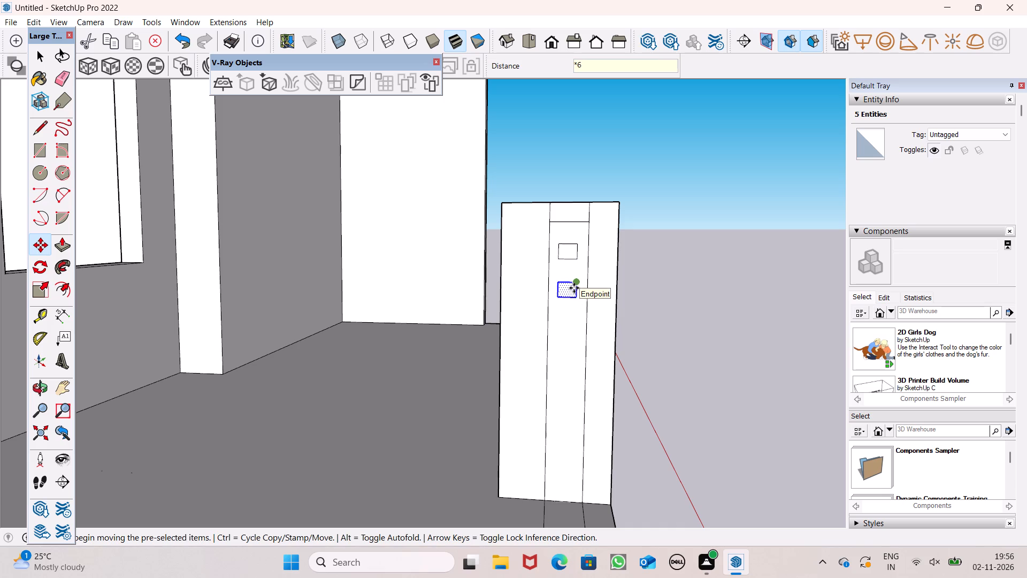
pyautogui.press('Return')
pyautogui.press('space')
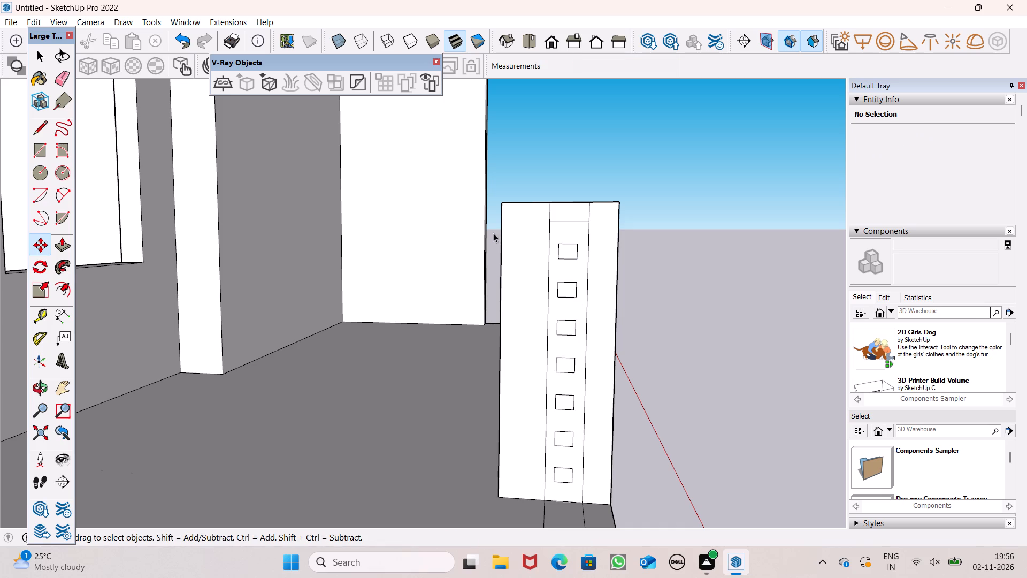
# Paint the top two small rectangles and the cap area above them with the Metal Seamed material.
pyautogui.scroll(-4, 493, 233)
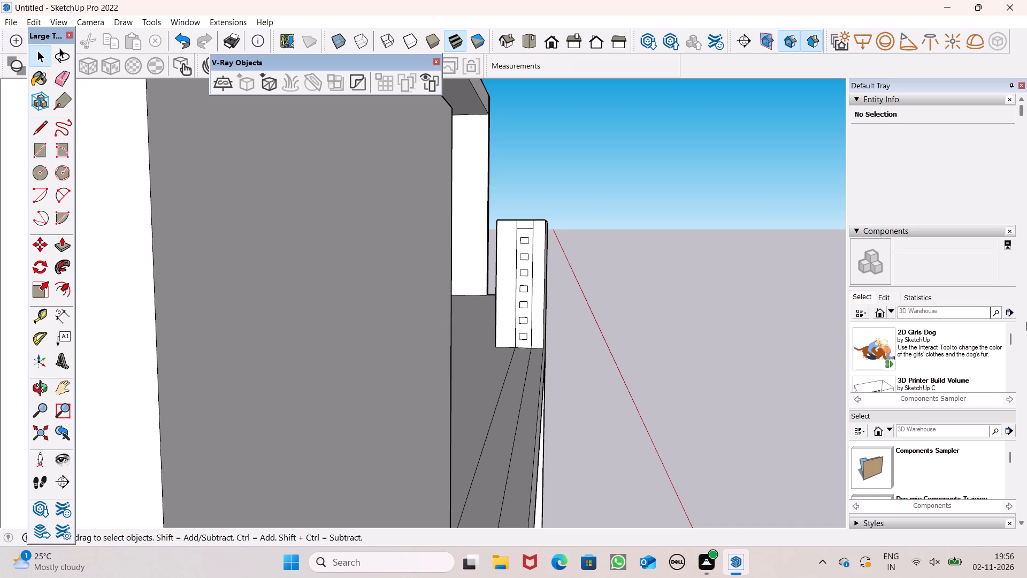
pyautogui.scroll(-9, 940, 426)
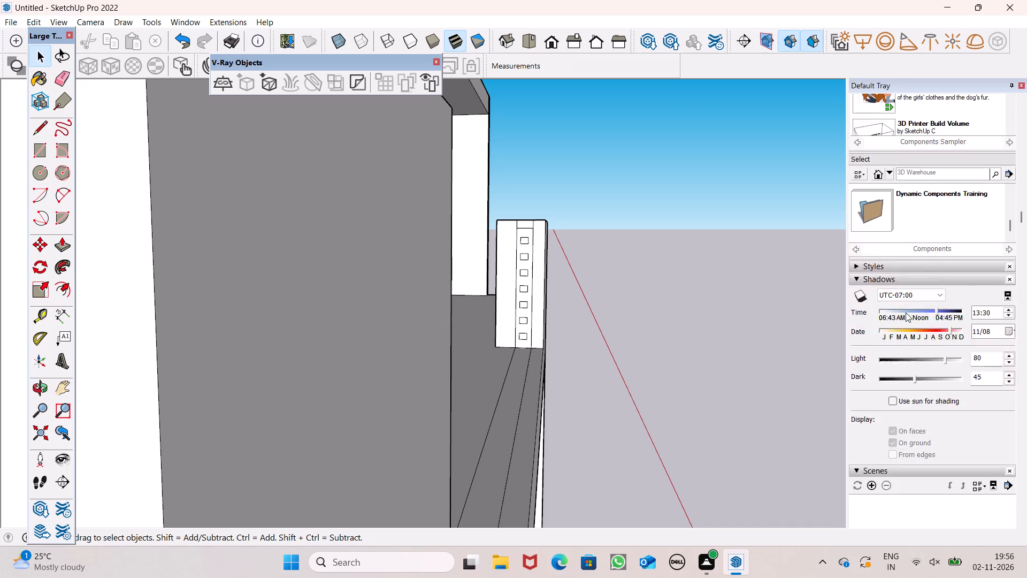
pyautogui.scroll(-7, 906, 313)
pyautogui.click(938, 254)
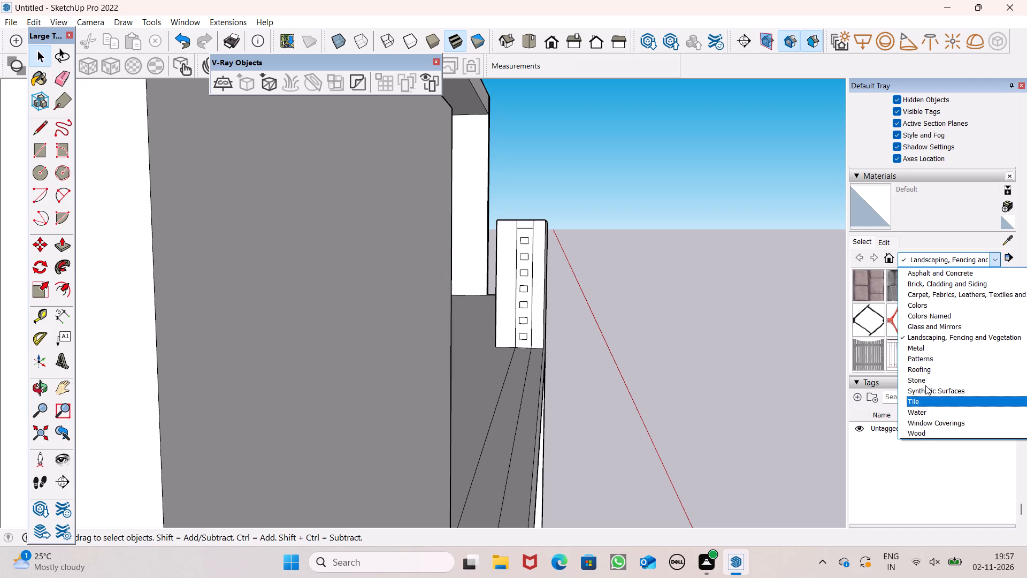
pyautogui.click(922, 353)
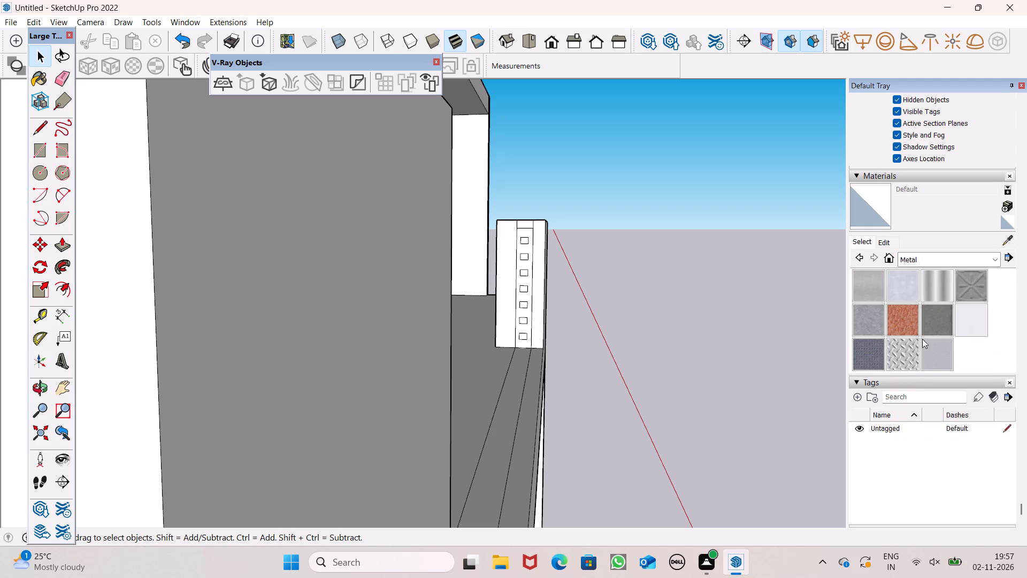
pyautogui.click(926, 326)
pyautogui.scroll(6, 528, 223)
pyautogui.click(524, 248)
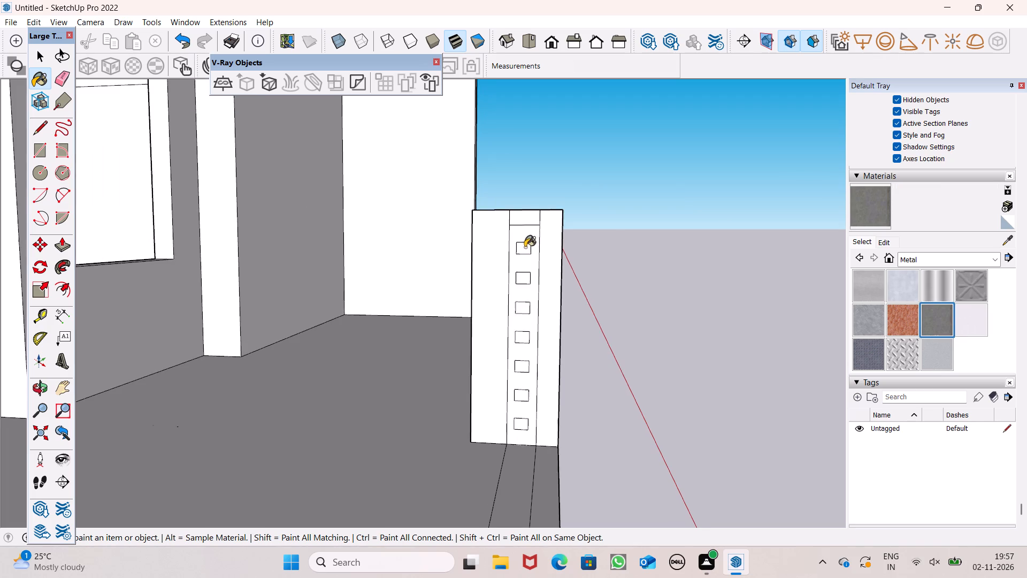
pyautogui.scroll(8, 519, 296)
pyautogui.click(539, 255)
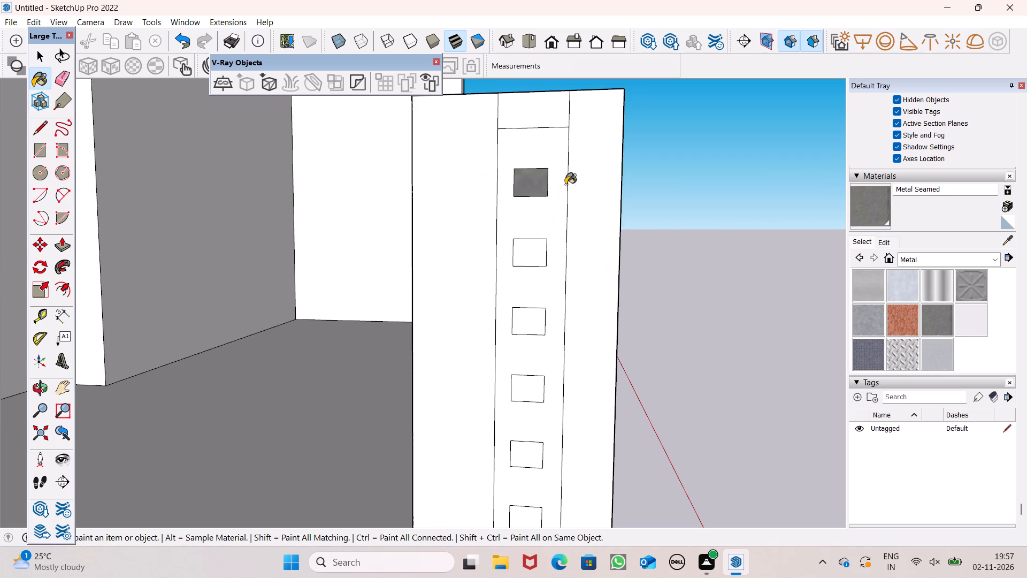
pyautogui.click(540, 112)
pyautogui.scroll(-3, 533, 246)
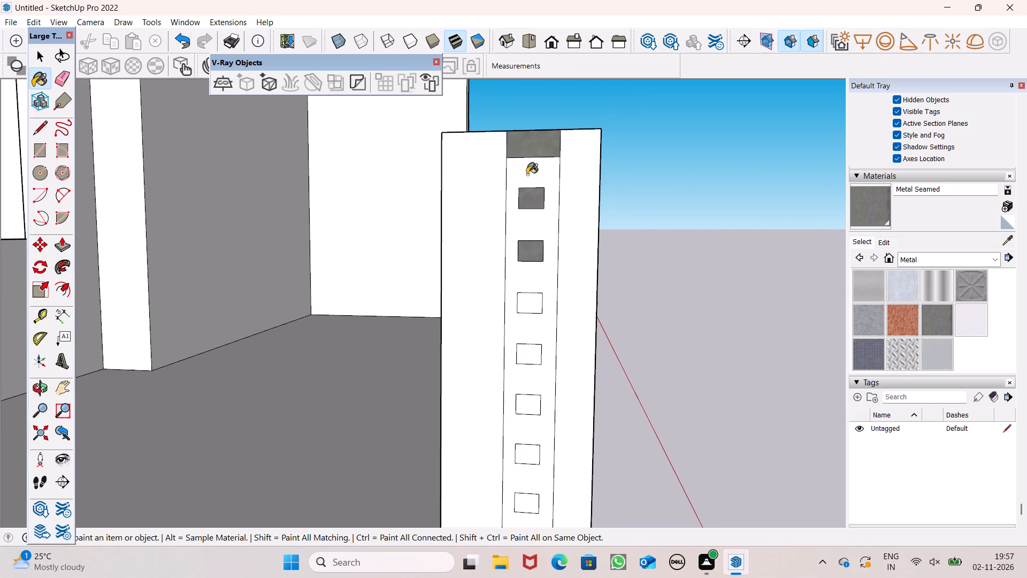
# Paint the remaining five small rectangles down the end face with Metal Seamed.
pyautogui.scroll(2, 540, 302)
pyautogui.click(537, 310)
pyautogui.click(532, 374)
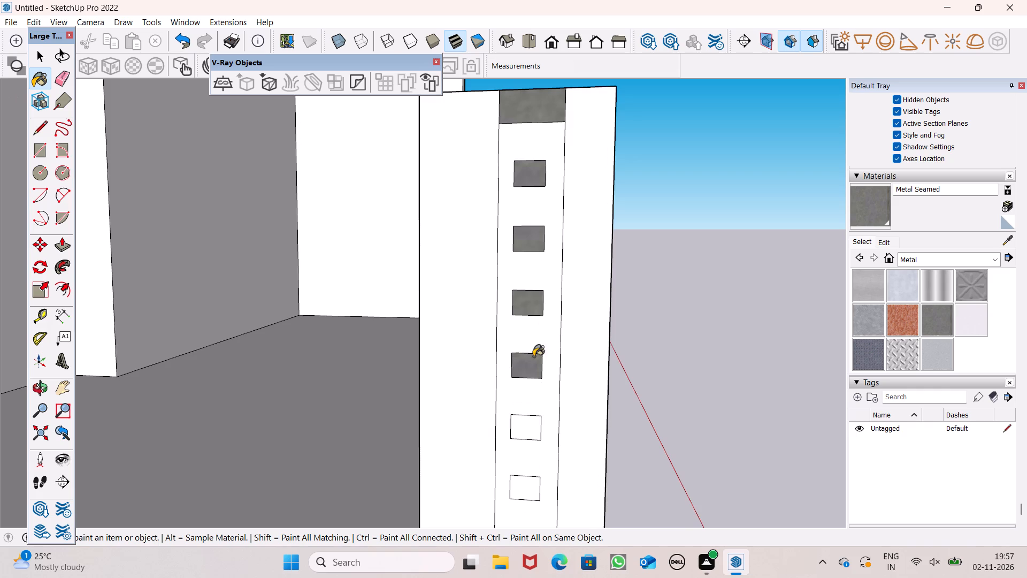
pyautogui.scroll(-3, 537, 290)
pyautogui.scroll(6, 521, 453)
pyautogui.click(536, 352)
pyautogui.scroll(-5, 538, 353)
pyautogui.scroll(4, 548, 406)
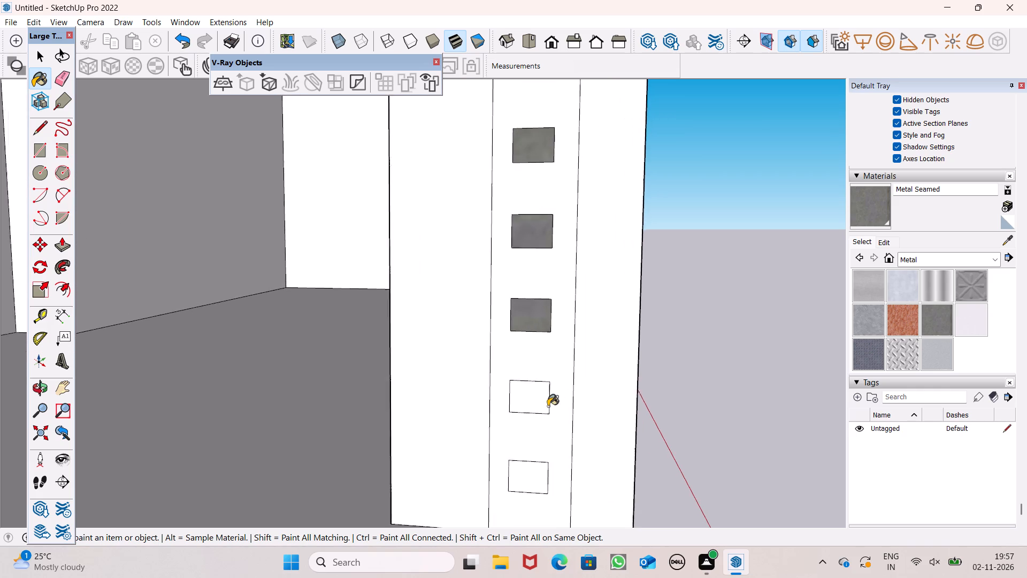
pyautogui.scroll(1, 548, 406)
pyautogui.click(538, 402)
pyautogui.scroll(-2, 564, 345)
pyautogui.scroll(4, 534, 464)
pyautogui.click(534, 464)
pyautogui.scroll(-6, 587, 510)
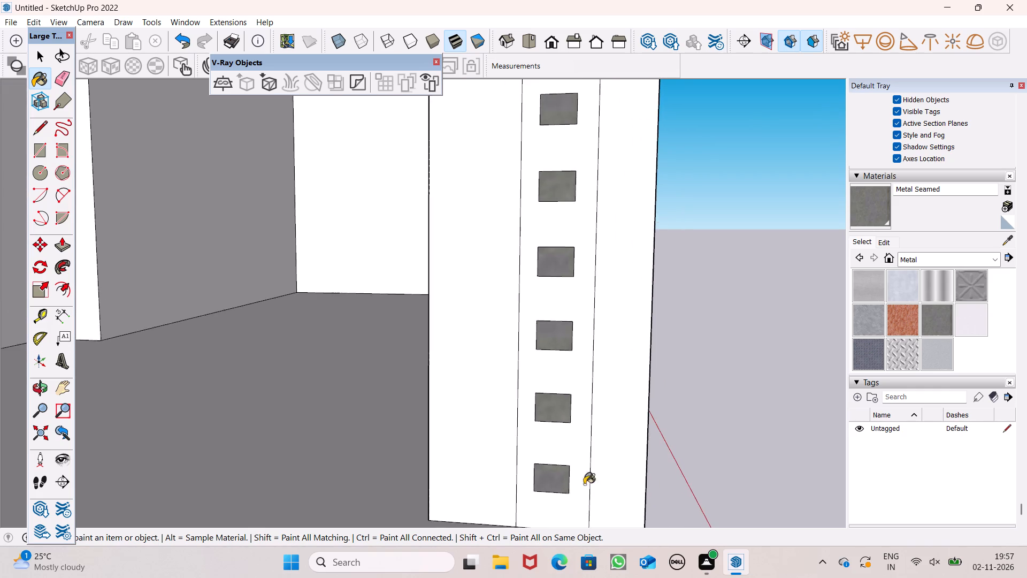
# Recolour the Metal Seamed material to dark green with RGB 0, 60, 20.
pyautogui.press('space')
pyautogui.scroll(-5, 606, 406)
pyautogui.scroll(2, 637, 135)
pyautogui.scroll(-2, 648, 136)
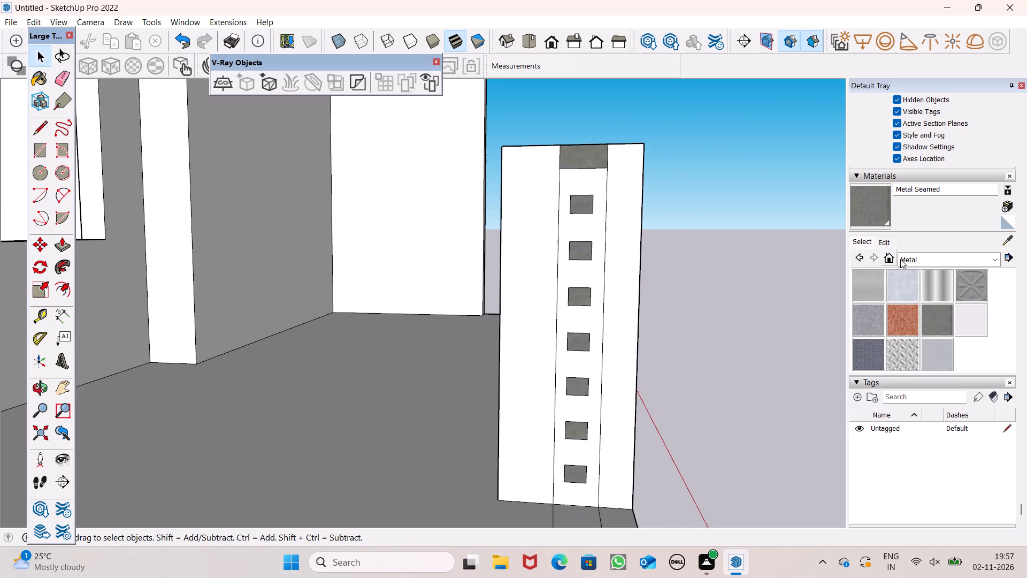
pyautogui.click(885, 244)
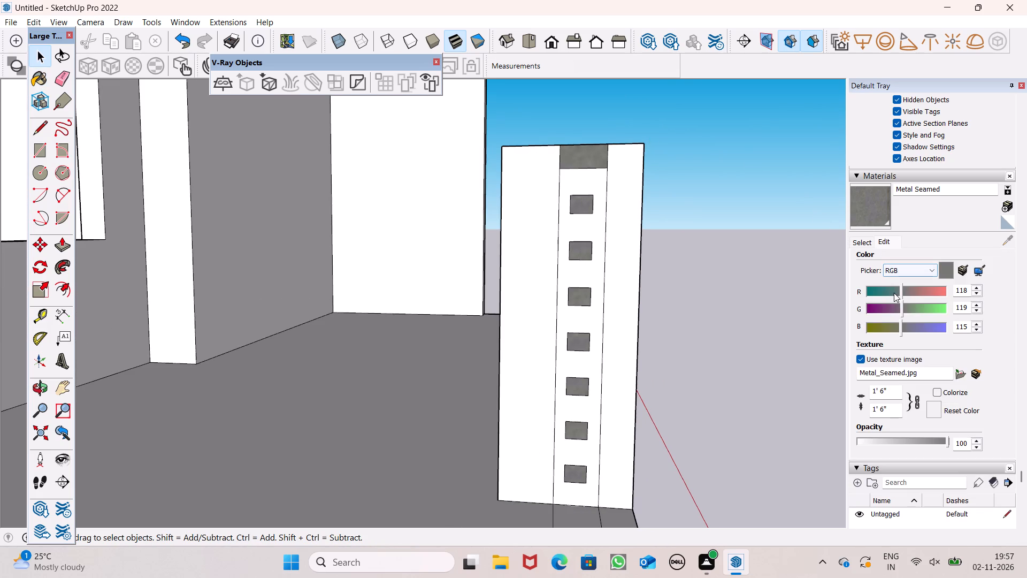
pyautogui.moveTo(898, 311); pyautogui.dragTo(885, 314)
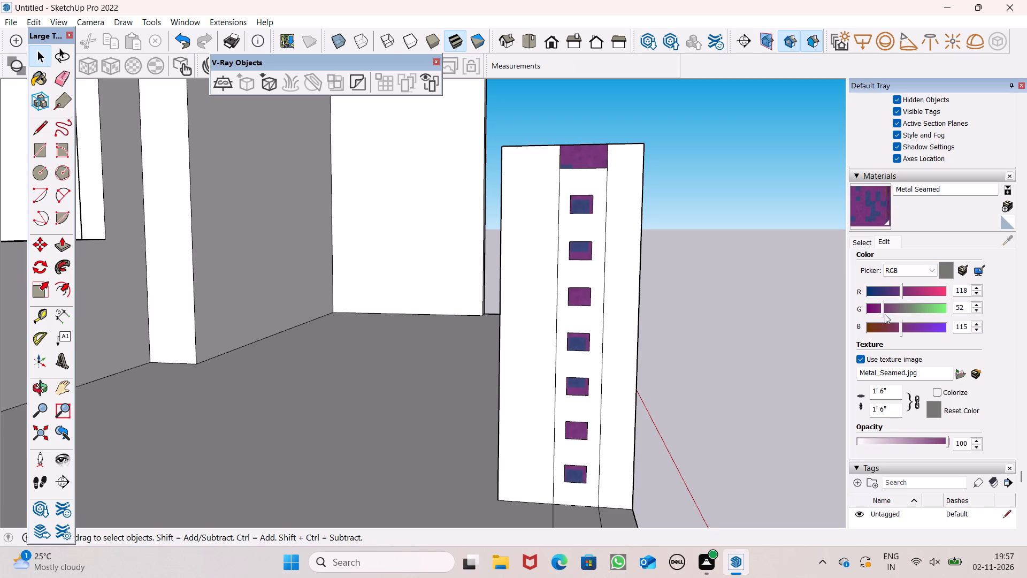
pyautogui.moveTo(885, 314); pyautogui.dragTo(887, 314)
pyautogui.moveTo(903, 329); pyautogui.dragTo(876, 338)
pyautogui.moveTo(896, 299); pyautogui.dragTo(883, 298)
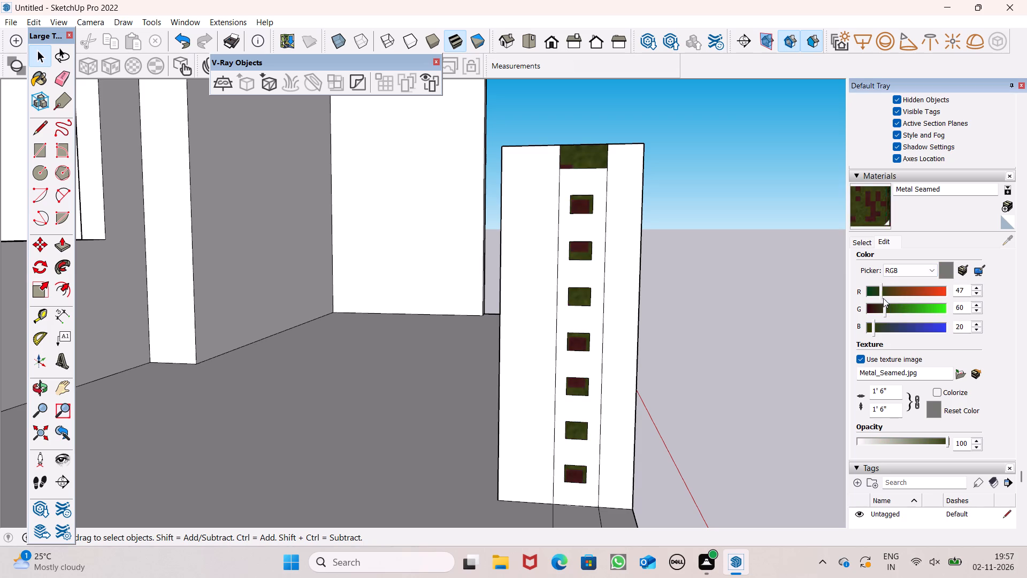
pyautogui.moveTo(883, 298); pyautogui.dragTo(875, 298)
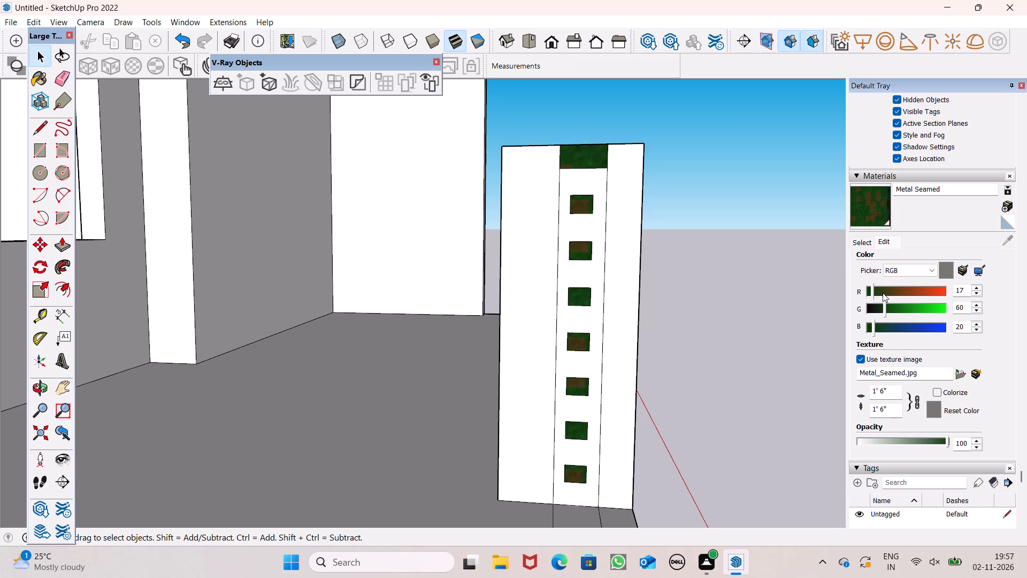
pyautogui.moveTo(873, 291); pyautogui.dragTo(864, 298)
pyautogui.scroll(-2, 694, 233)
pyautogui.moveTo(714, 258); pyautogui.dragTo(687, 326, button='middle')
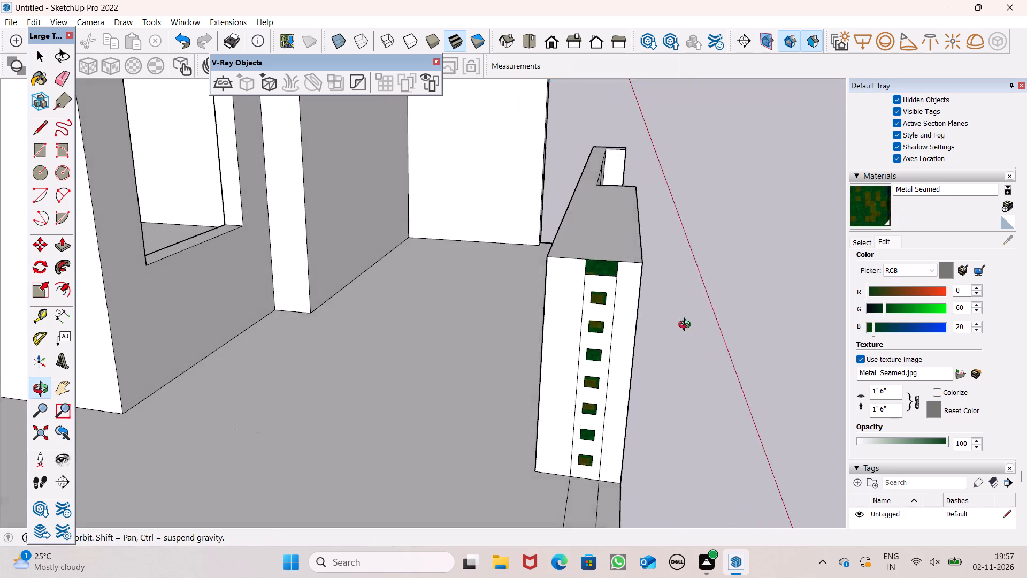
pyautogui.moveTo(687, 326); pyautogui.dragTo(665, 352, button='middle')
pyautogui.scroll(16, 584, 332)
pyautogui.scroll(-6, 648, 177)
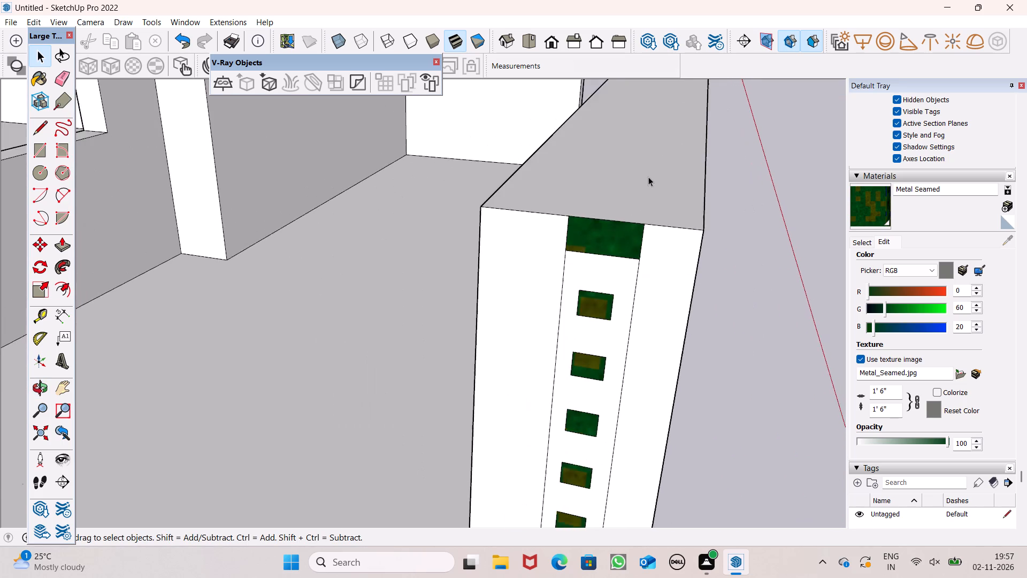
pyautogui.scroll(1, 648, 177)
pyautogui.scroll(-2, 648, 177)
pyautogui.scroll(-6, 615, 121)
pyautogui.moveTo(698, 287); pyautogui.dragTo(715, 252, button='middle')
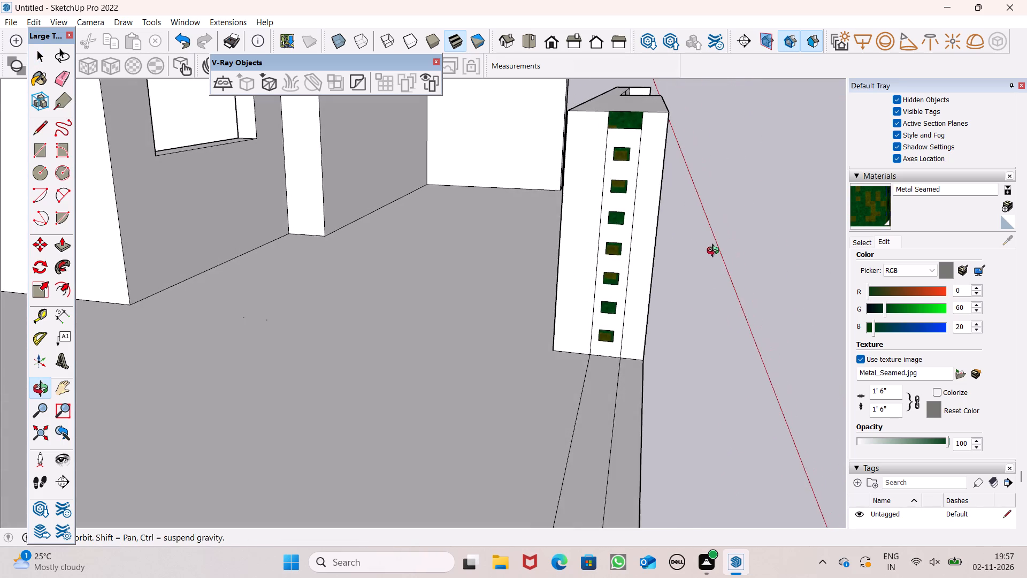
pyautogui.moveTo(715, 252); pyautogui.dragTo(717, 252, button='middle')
# Paint the cap area and the topmost small rectangle on the end face with Metal Embossed.
pyautogui.click(857, 243)
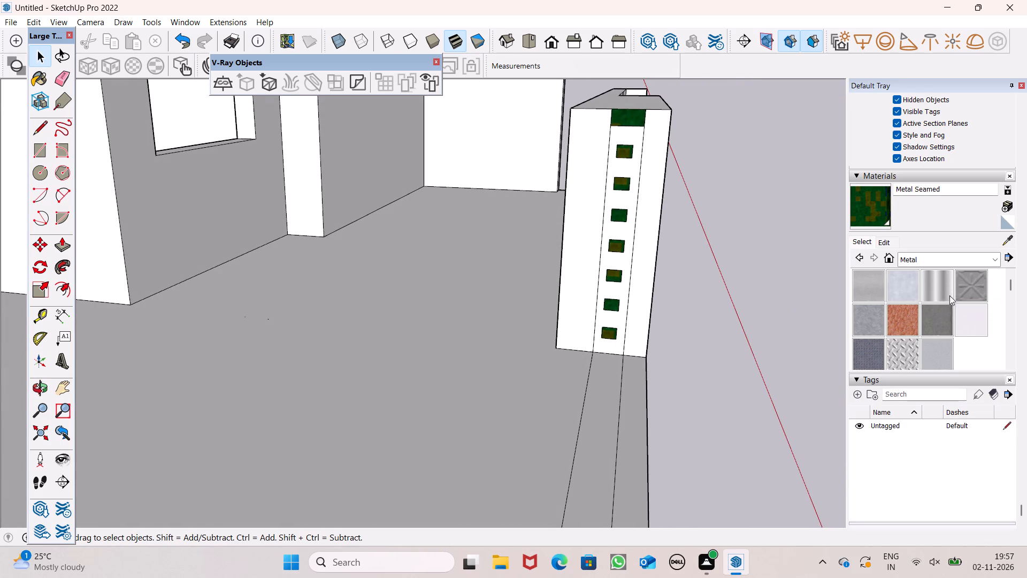
pyautogui.click(969, 284)
pyautogui.scroll(4, 588, 166)
pyautogui.click(644, 104)
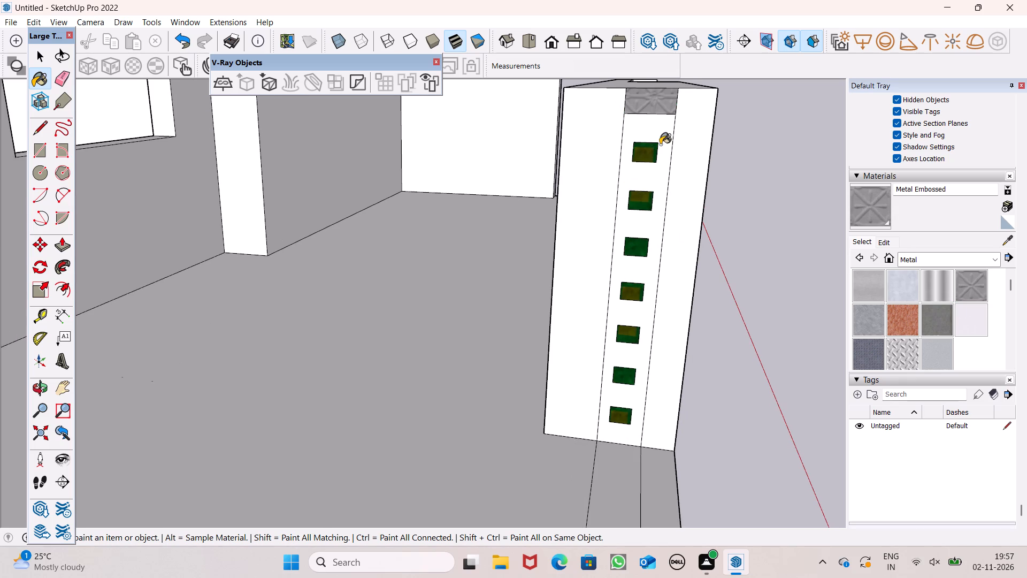
pyautogui.click(648, 154)
# Recolour the Metal Embossed material to black with RGB 0, 0, 0.
pyautogui.click(882, 239)
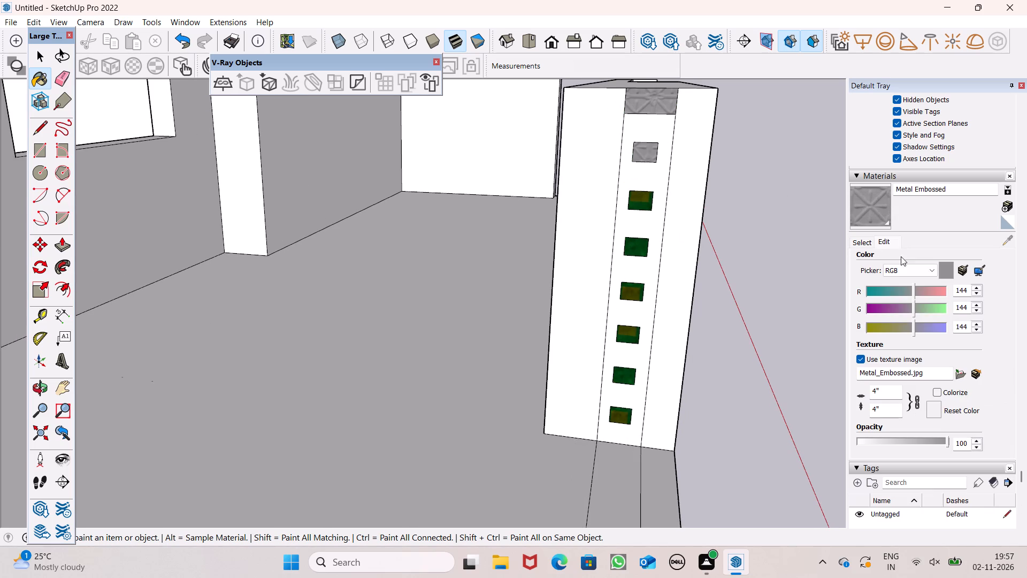
pyautogui.moveTo(908, 321); pyautogui.dragTo(861, 333)
pyautogui.moveTo(892, 307); pyautogui.dragTo(859, 313)
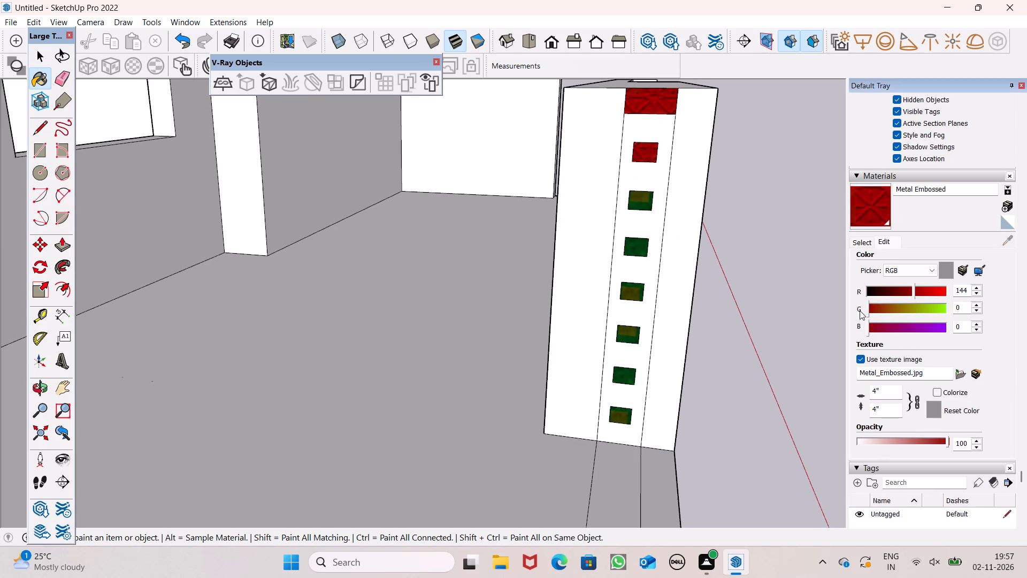
pyautogui.click(876, 285)
pyautogui.scroll(4, 712, 123)
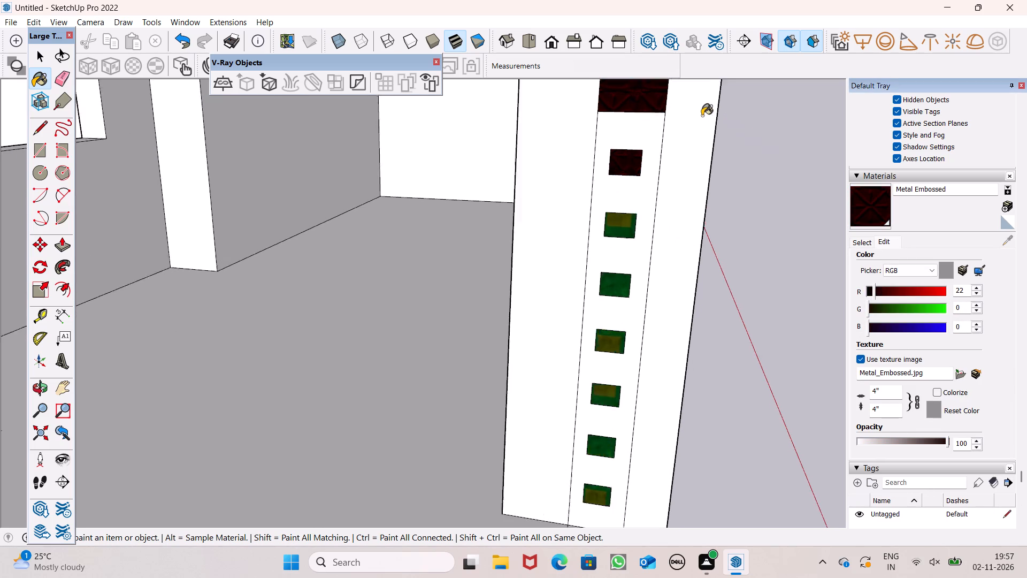
pyautogui.scroll(5, 702, 116)
pyautogui.scroll(-7, 675, 136)
pyautogui.scroll(8, 633, 131)
pyautogui.scroll(8, 495, 87)
pyautogui.scroll(-3, 523, 150)
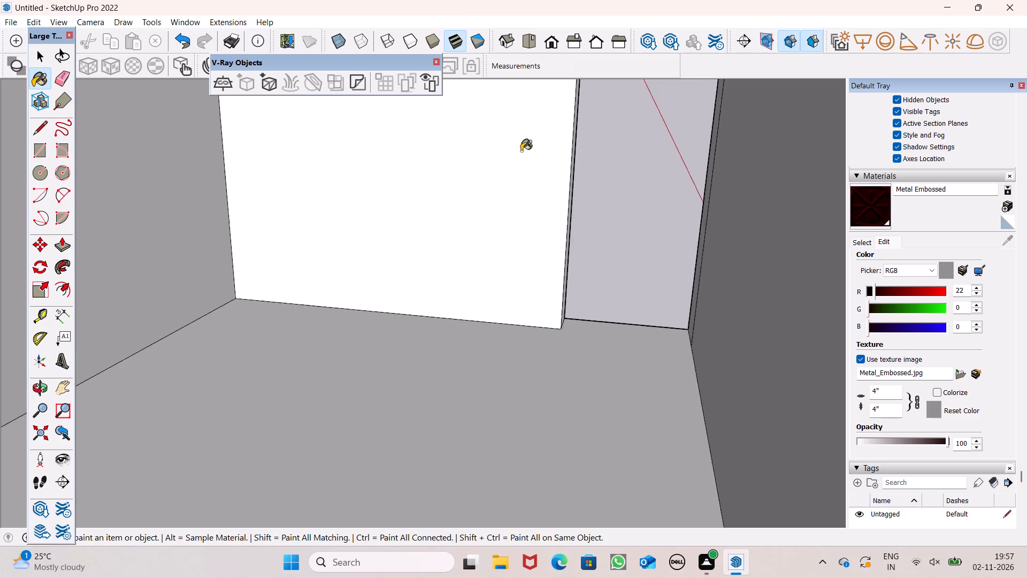
pyautogui.scroll(-3, 521, 151)
pyautogui.scroll(-4, 592, 192)
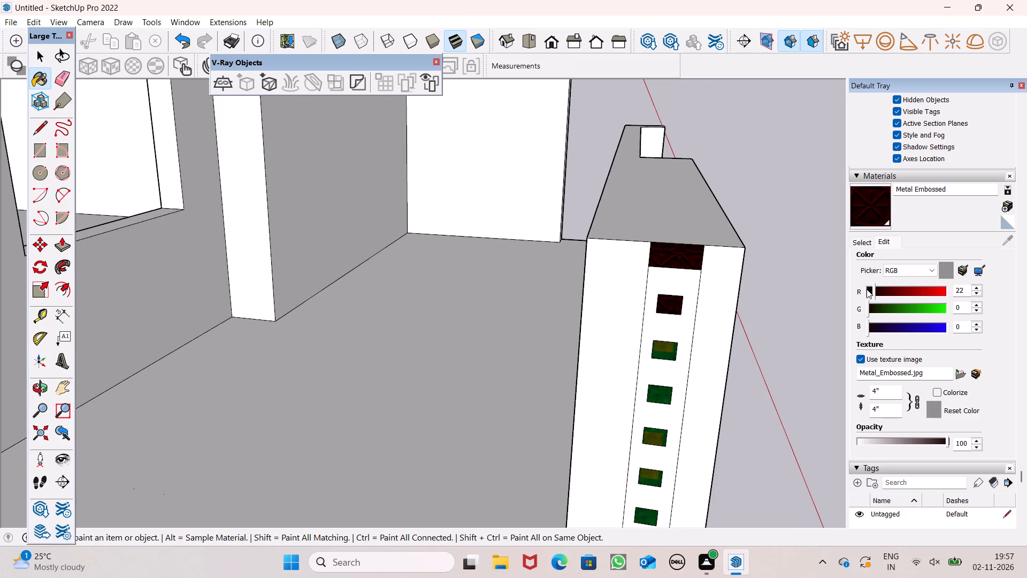
pyautogui.moveTo(874, 287); pyautogui.dragTo(868, 292)
pyautogui.scroll(17, 707, 264)
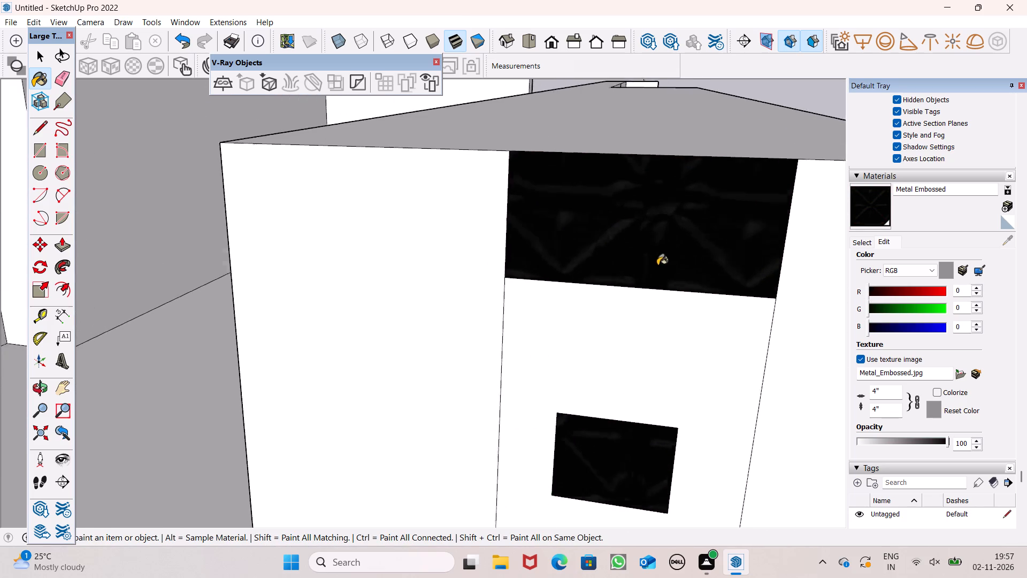
pyautogui.scroll(1, 657, 265)
pyautogui.moveTo(673, 258); pyautogui.dragTo(622, 235, button='middle')
pyautogui.scroll(-7, 642, 201)
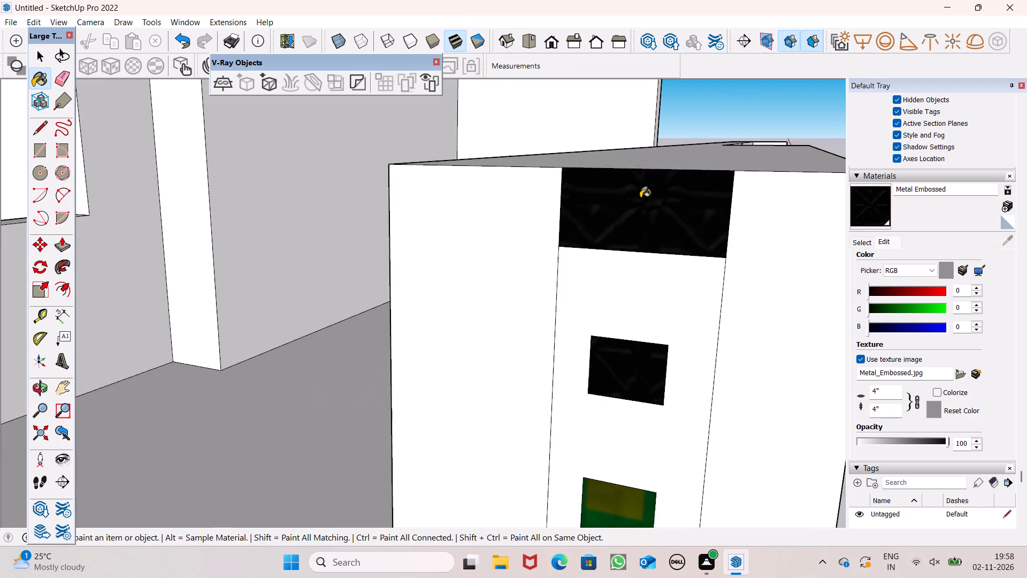
pyautogui.scroll(-6, 637, 191)
pyautogui.moveTo(715, 225); pyautogui.dragTo(712, 260, button='middle')
# Paint the remaining six small rectangles down the end face with the black Metal Embossed material.
pyautogui.click(870, 216)
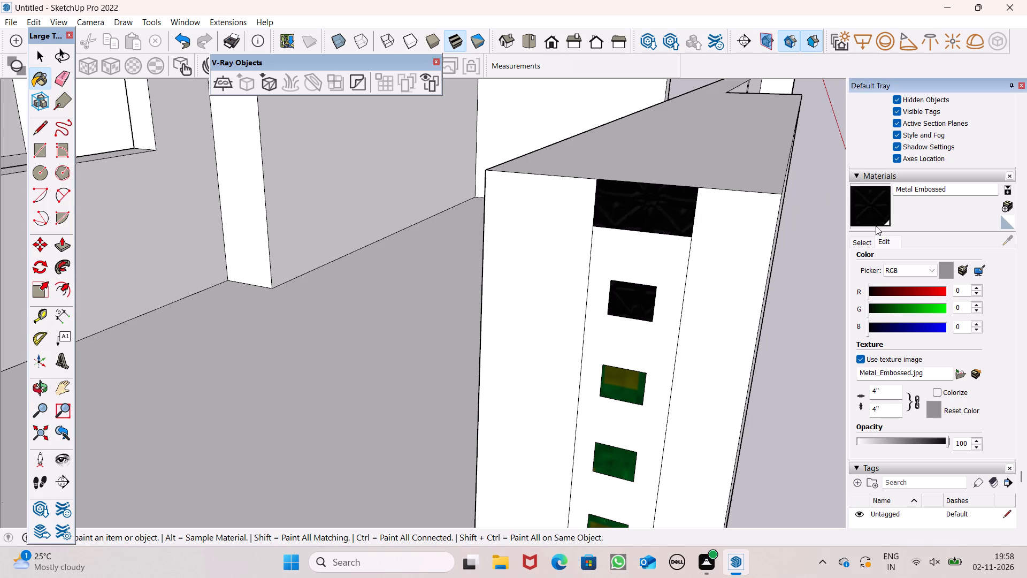
pyautogui.moveTo(640, 310); pyautogui.dragTo(640, 304)
pyautogui.click(647, 220)
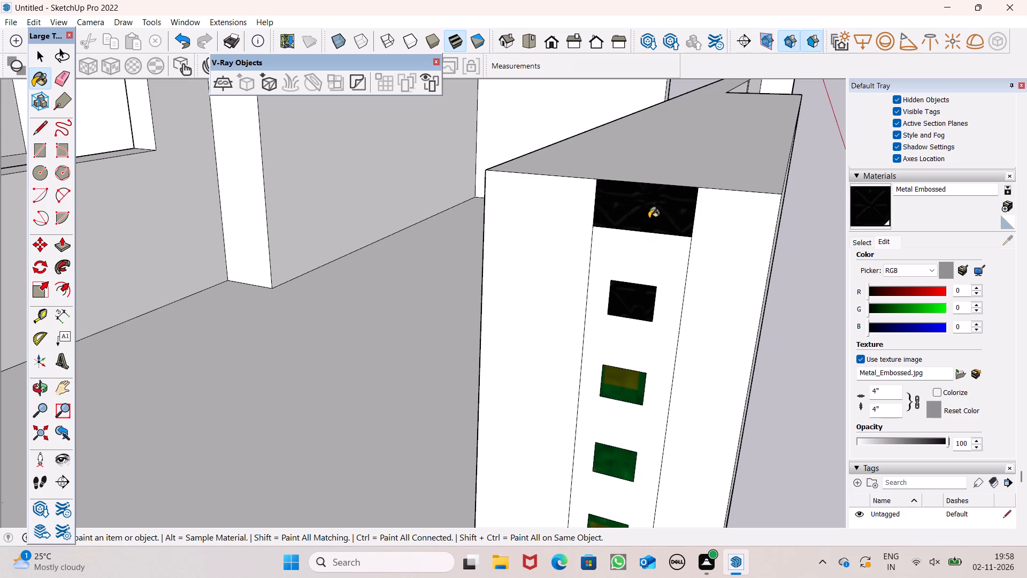
pyautogui.scroll(-6, 649, 218)
pyautogui.scroll(1, 620, 408)
pyautogui.scroll(4, 632, 334)
pyautogui.click(634, 301)
pyautogui.click(625, 388)
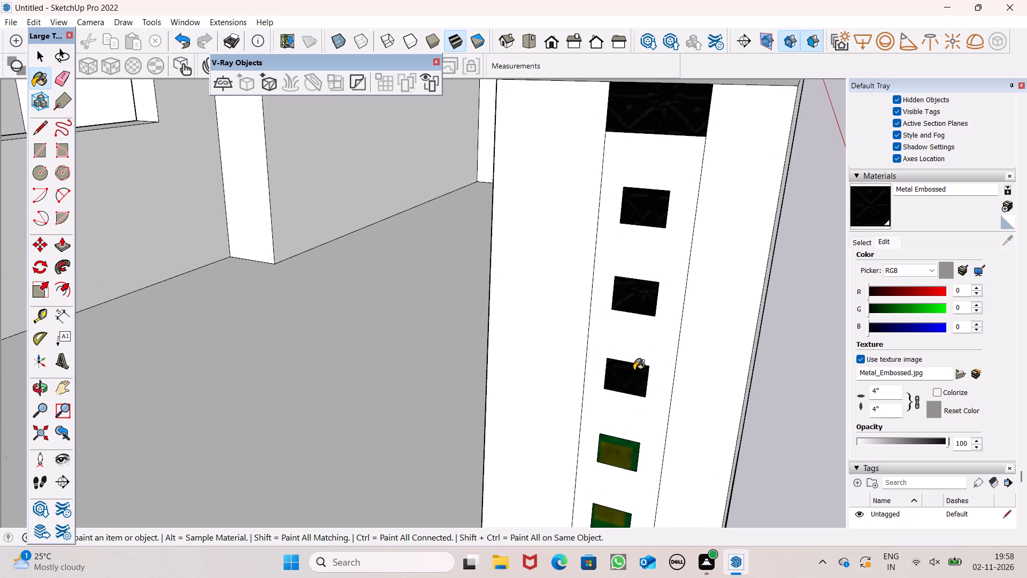
pyautogui.scroll(-7, 634, 370)
pyautogui.scroll(7, 621, 417)
pyautogui.click(624, 417)
pyautogui.scroll(-6, 618, 354)
pyautogui.scroll(5, 591, 463)
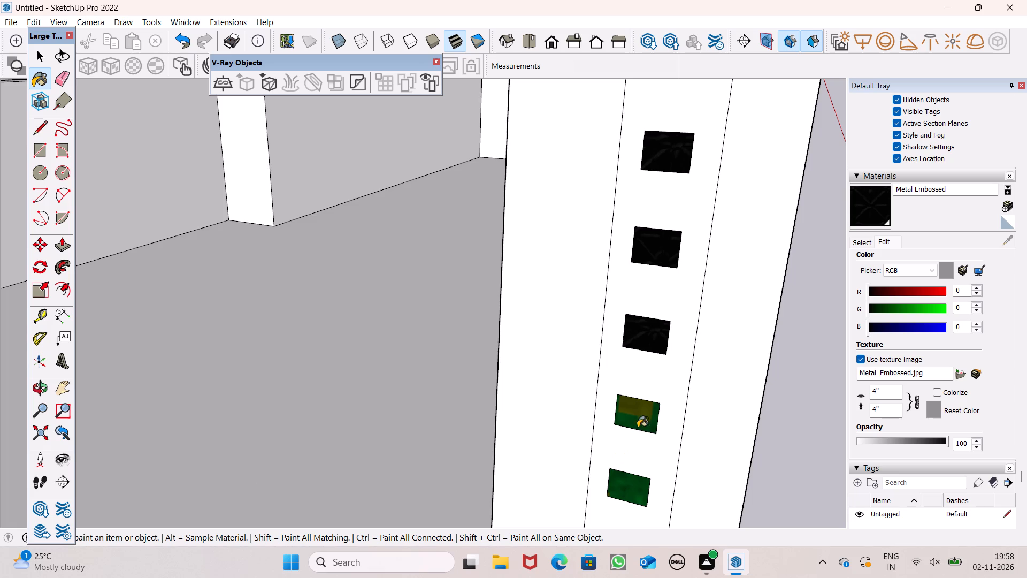
pyautogui.click(641, 423)
pyautogui.scroll(-7, 667, 260)
pyautogui.scroll(6, 644, 444)
pyautogui.click(629, 377)
pyautogui.click(627, 451)
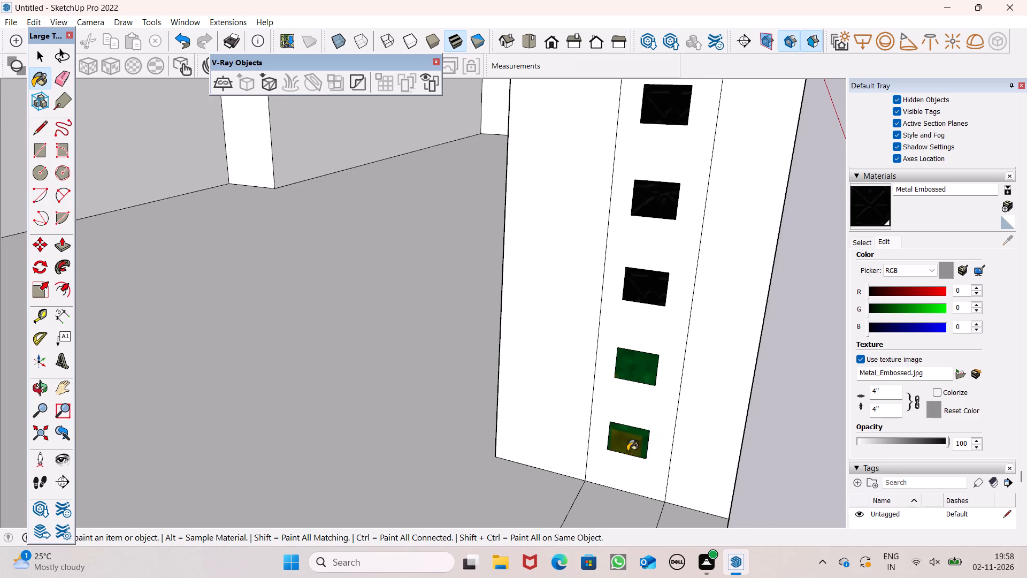
pyautogui.scroll(-6, 261, 9)
pyautogui.press('space')
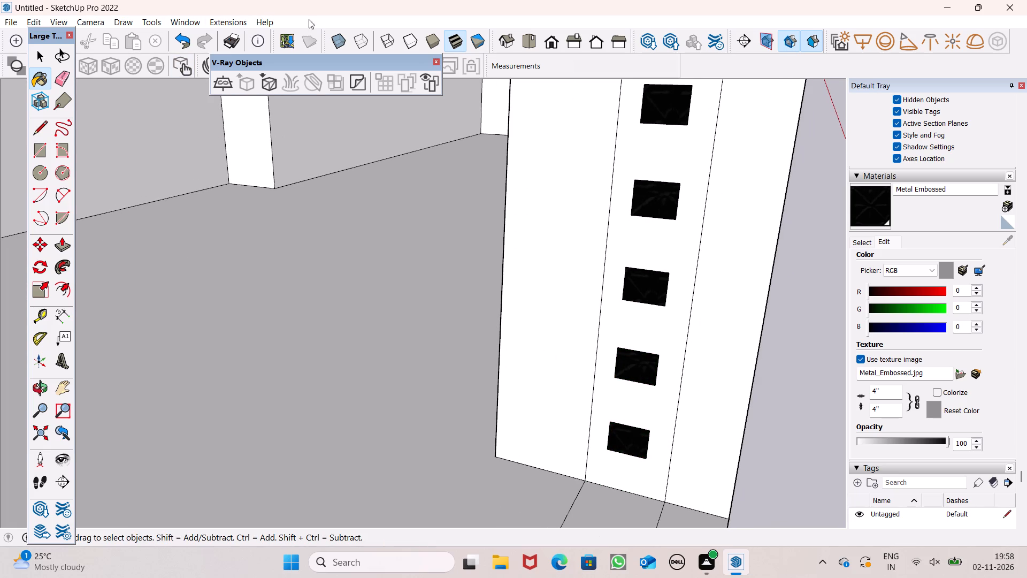
# Push/Pull the black cap face outward about 9' 8" along the terrace's open edge to start the handrail.
pyautogui.scroll(-7, 411, 31)
pyautogui.scroll(-2, 434, 75)
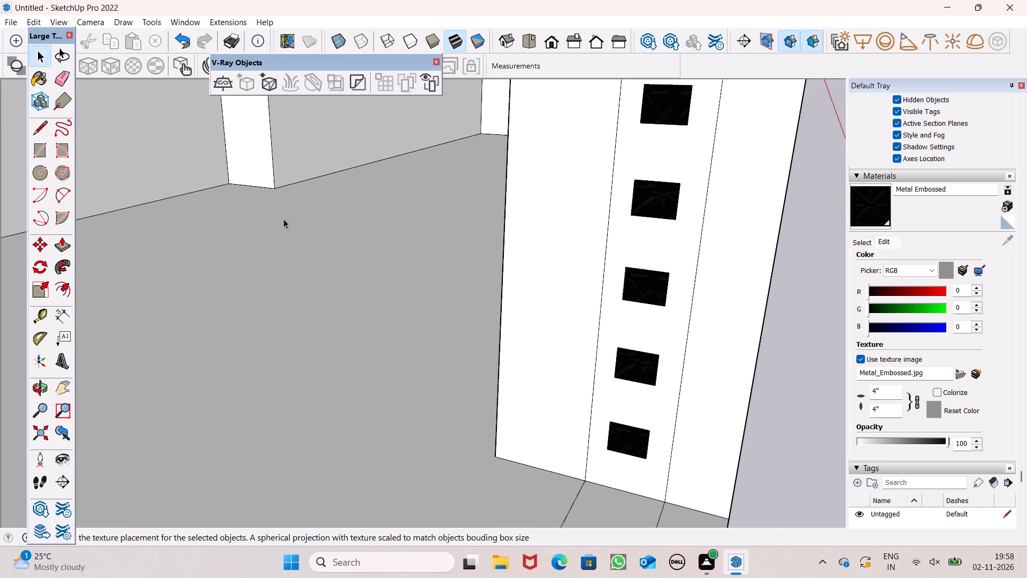
pyautogui.scroll(-7, 372, 243)
pyautogui.moveTo(492, 269); pyautogui.dragTo(463, 292, button='middle')
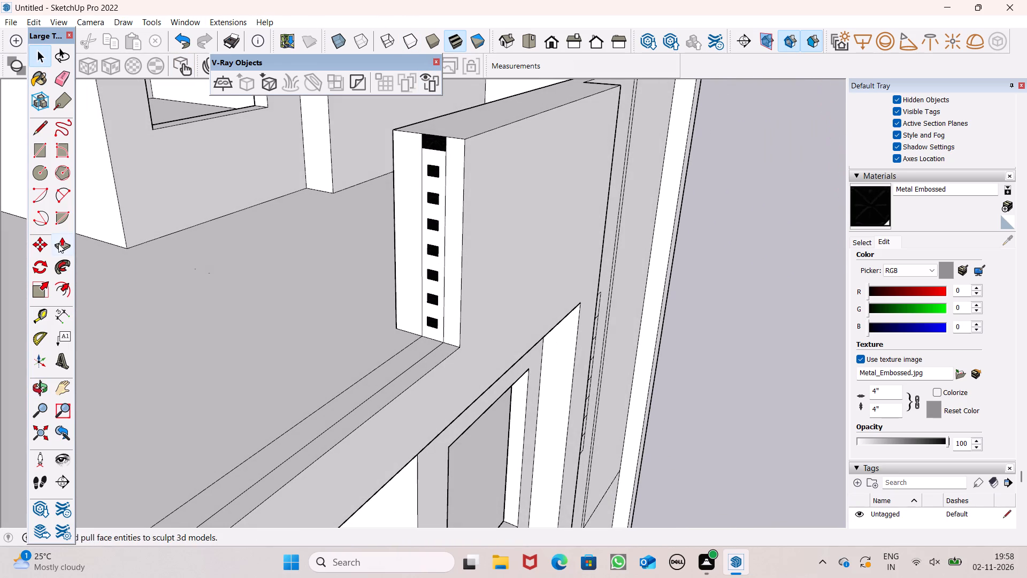
pyautogui.click(58, 243)
pyautogui.scroll(-2, 410, 188)
pyautogui.moveTo(418, 176); pyautogui.dragTo(450, 186, button='middle')
pyautogui.moveTo(451, 161); pyautogui.dragTo(185, 469)
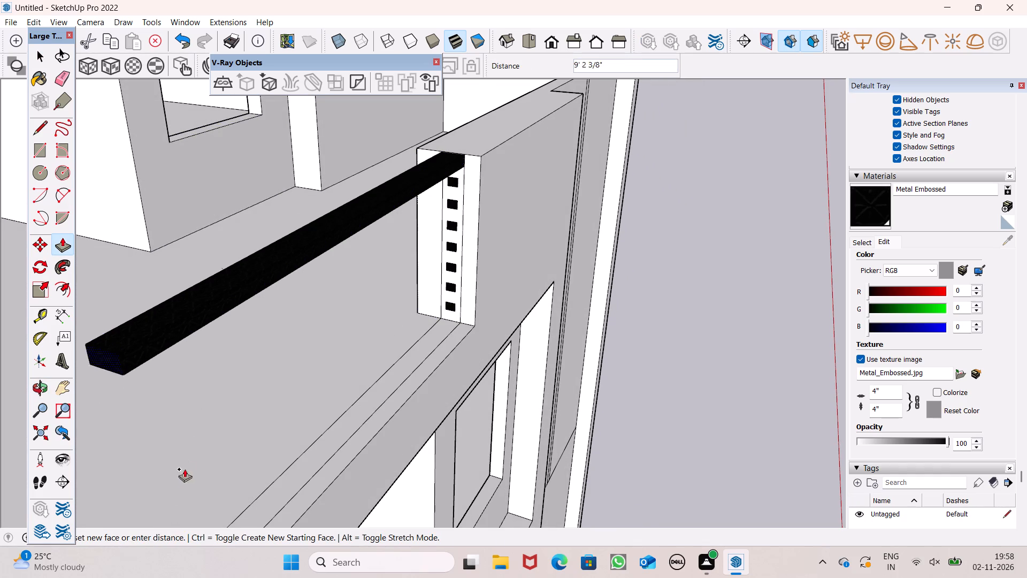
pyautogui.moveTo(185, 469); pyautogui.dragTo(175, 513)
# Extend the handrail's free end by about 10' 11" to meet the front parapet wall.
pyautogui.scroll(-11, 492, 211)
pyautogui.scroll(1, 492, 220)
pyautogui.moveTo(484, 257); pyautogui.dragTo(474, 253, button='middle')
pyautogui.scroll(-3, 486, 236)
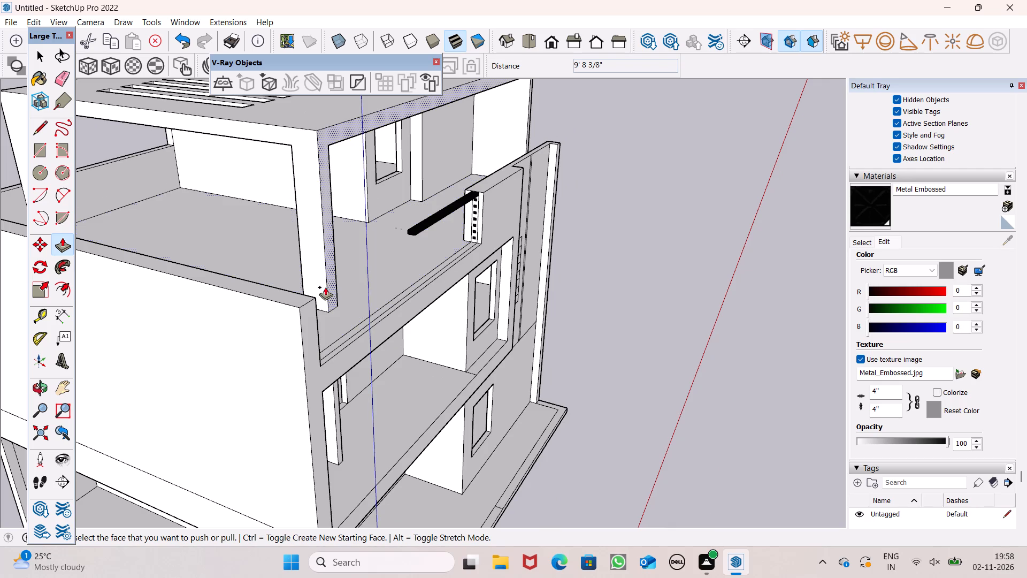
pyautogui.scroll(-6, 499, 240)
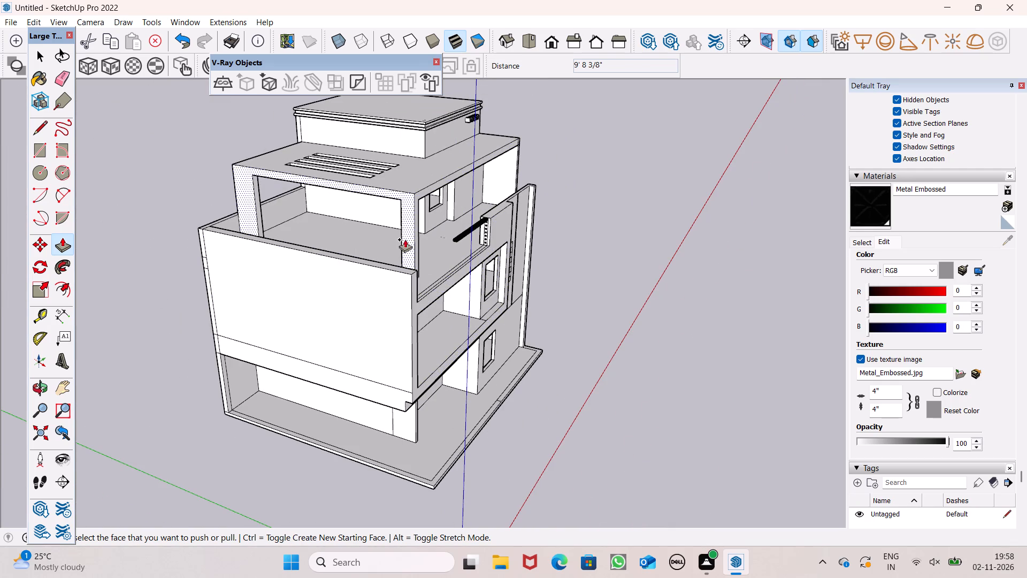
pyautogui.scroll(7, 389, 252)
pyautogui.scroll(6, 470, 228)
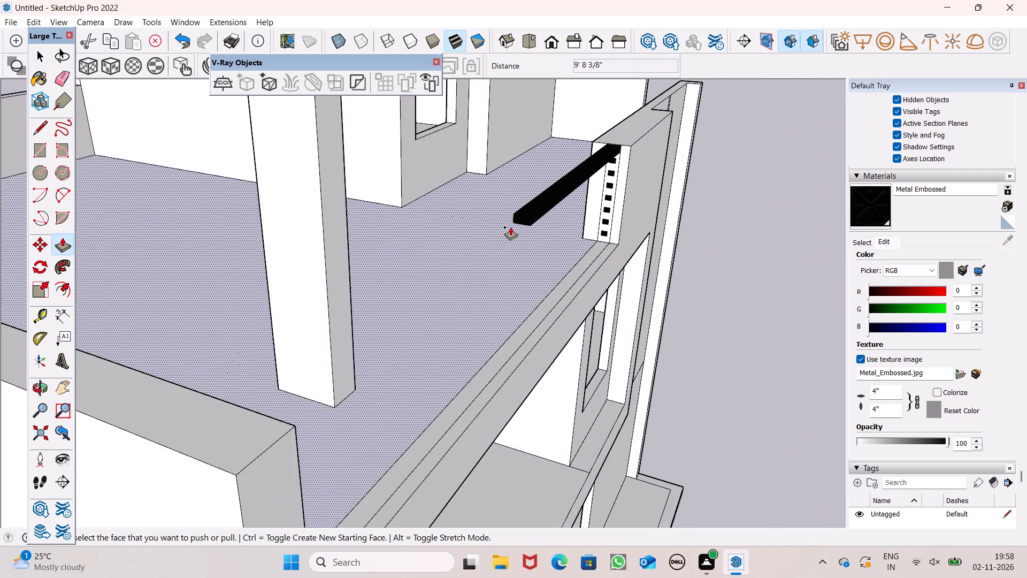
pyautogui.scroll(-5, 535, 208)
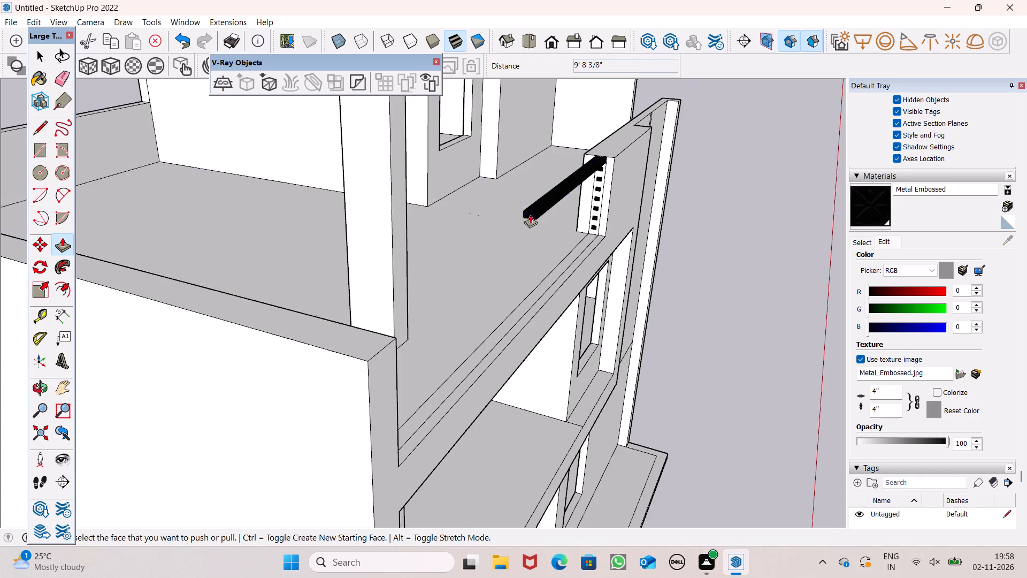
pyautogui.moveTo(530, 216); pyautogui.dragTo(394, 341)
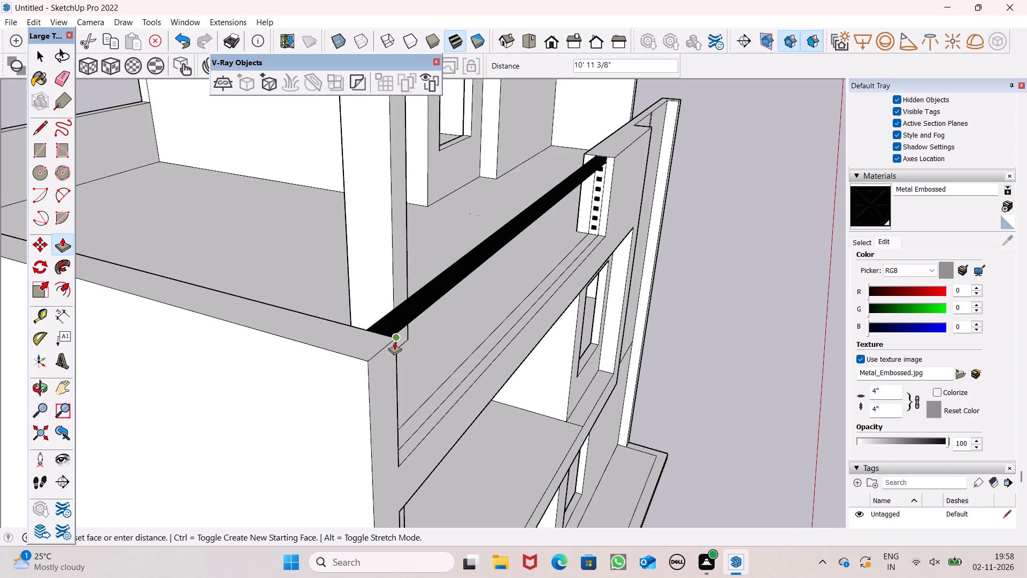
pyautogui.moveTo(394, 341); pyautogui.dragTo(395, 341)
# Push/Pull the upper three small black rectangles on the parapet's end face about 17' along the terrace edge as railing bars.
pyautogui.moveTo(511, 265); pyautogui.dragTo(525, 223, button='middle')
pyautogui.scroll(8, 562, 158)
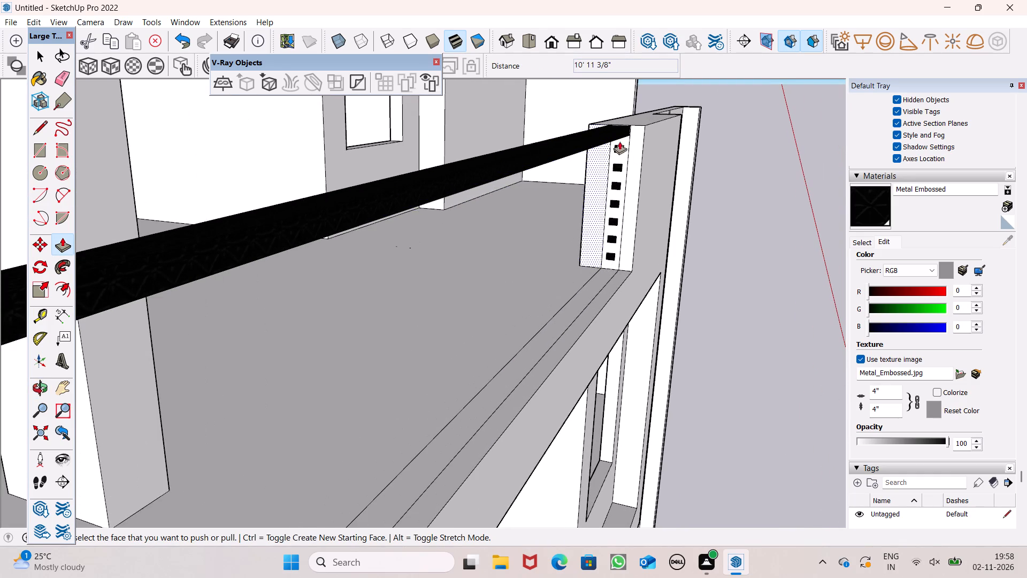
pyautogui.moveTo(619, 151); pyautogui.dragTo(529, 355)
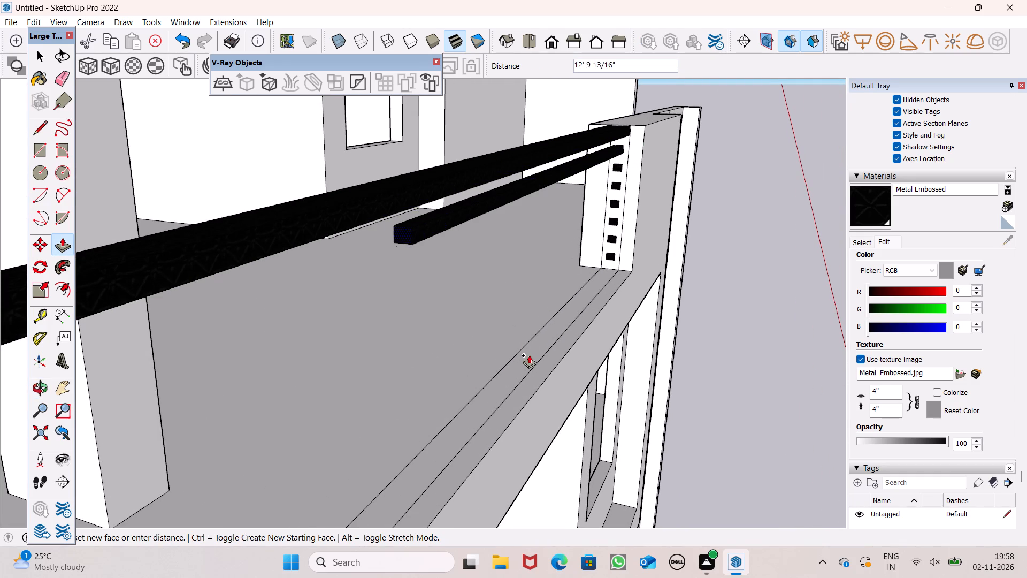
pyautogui.moveTo(529, 355); pyautogui.dragTo(394, 551)
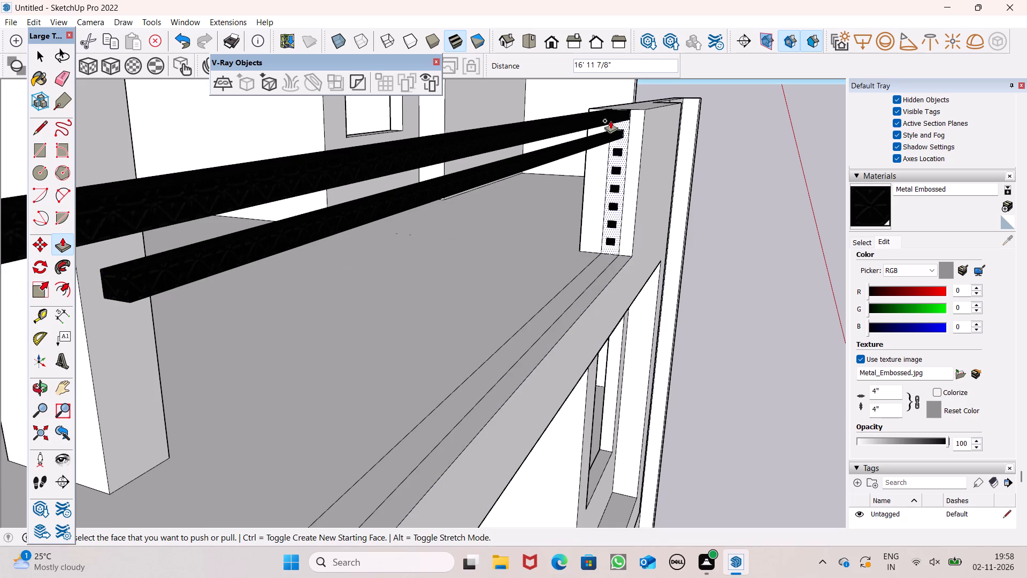
pyautogui.moveTo(619, 154); pyautogui.dragTo(313, 534)
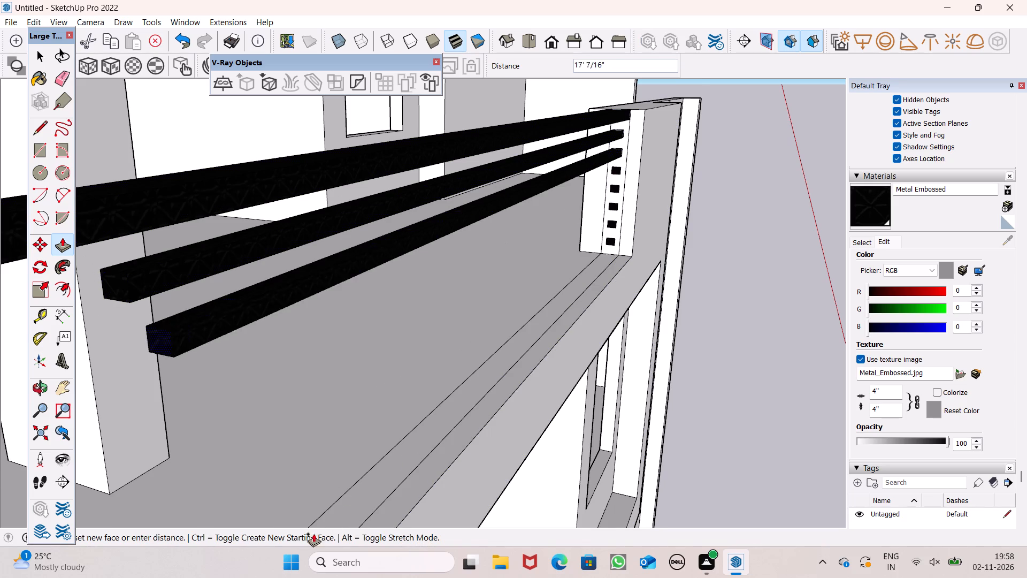
pyautogui.moveTo(313, 534); pyautogui.dragTo(302, 512)
pyautogui.moveTo(617, 142); pyautogui.dragTo(595, 165)
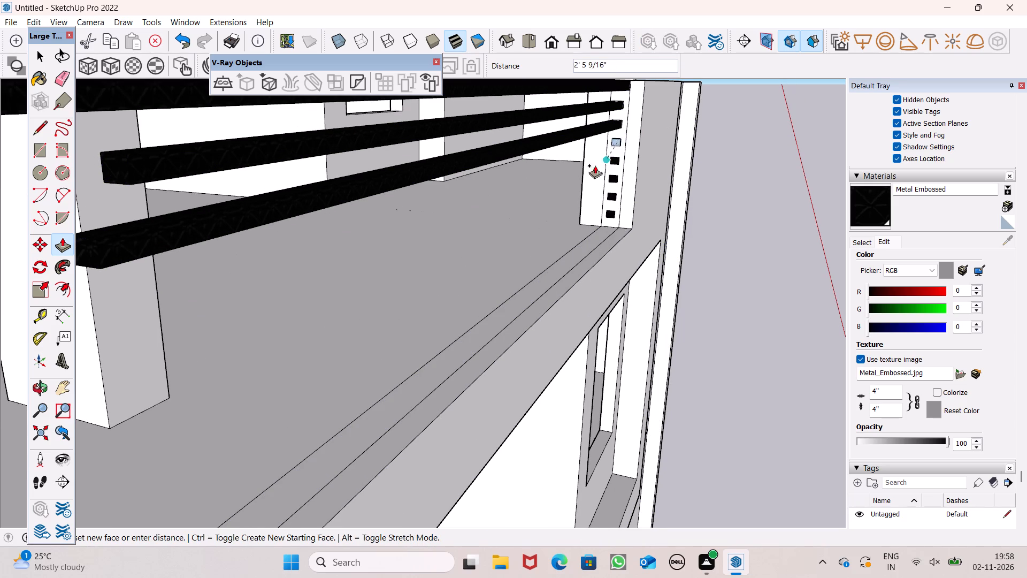
pyautogui.moveTo(595, 165); pyautogui.dragTo(222, 425)
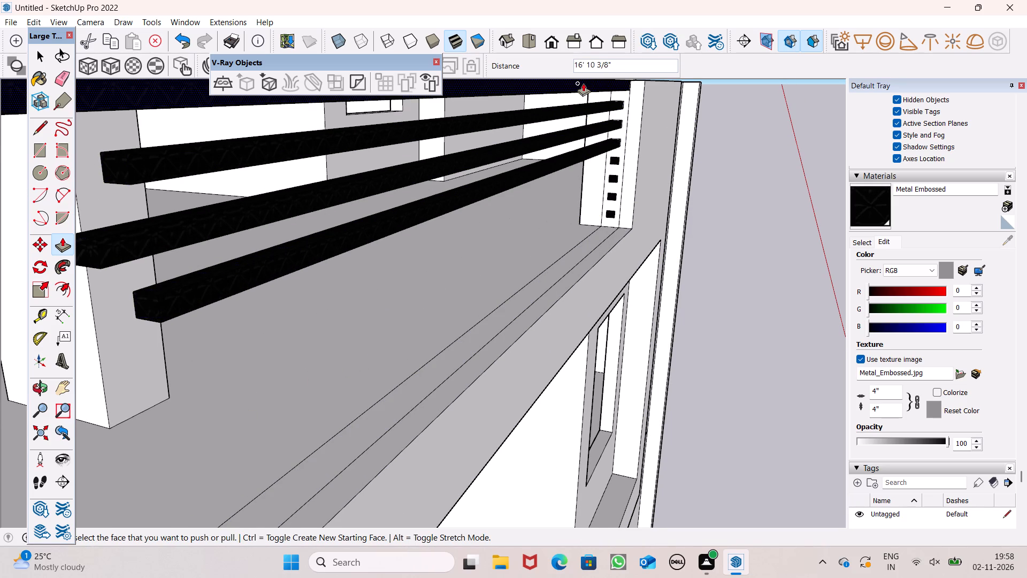
# Push/Pull the remaining four black rectangles about 19' 5" to 20' 1" along the terrace edge as the lower railing bars.
pyautogui.scroll(-3, 583, 83)
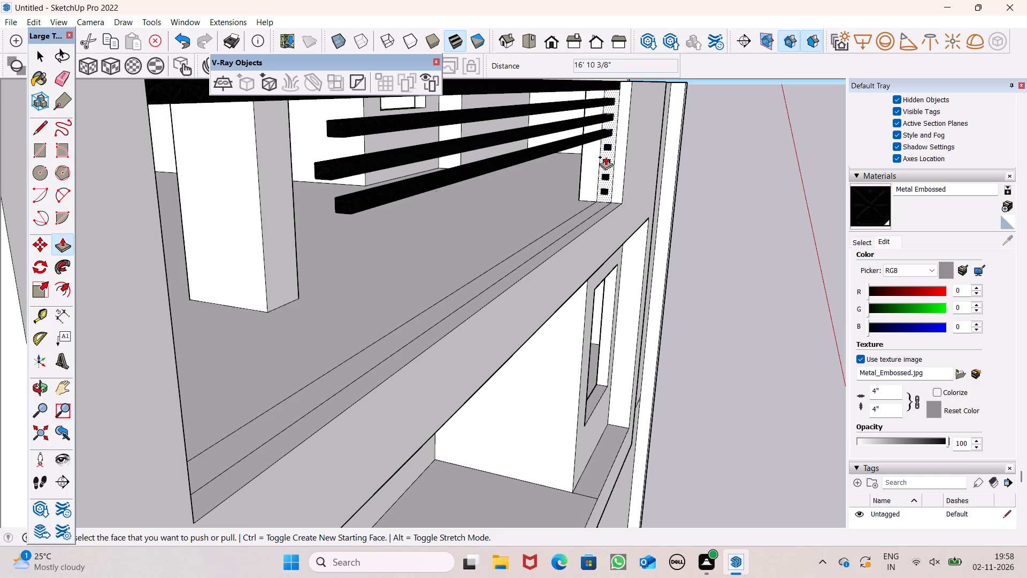
pyautogui.moveTo(608, 147); pyautogui.dragTo(241, 356)
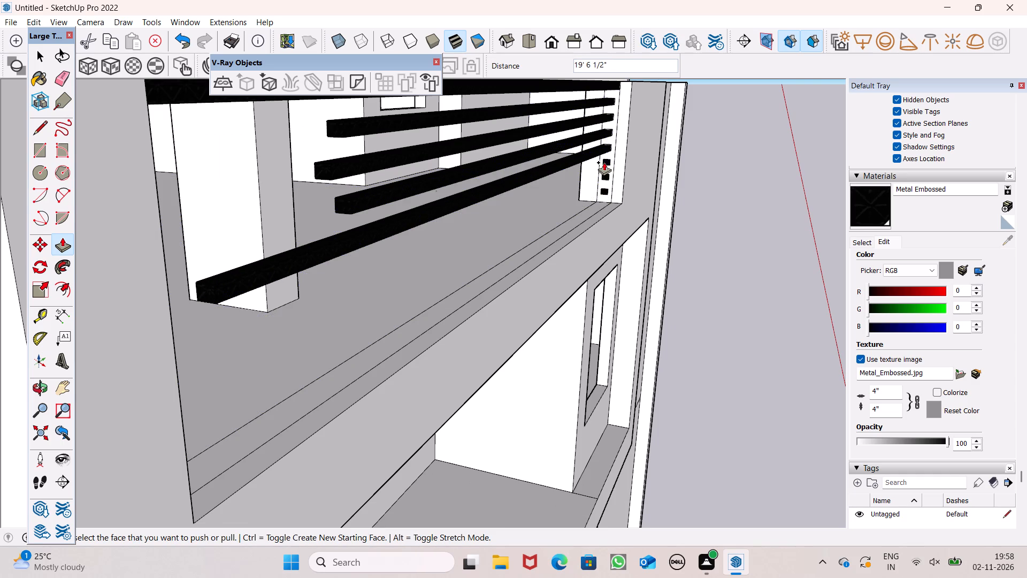
pyautogui.moveTo(604, 162); pyautogui.dragTo(285, 440)
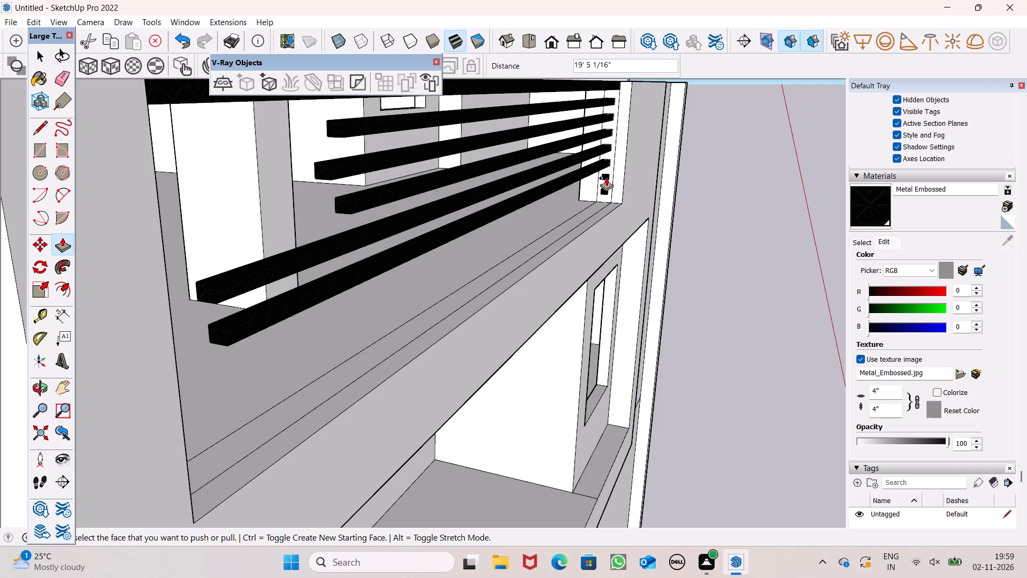
pyautogui.moveTo(603, 178); pyautogui.dragTo(213, 466)
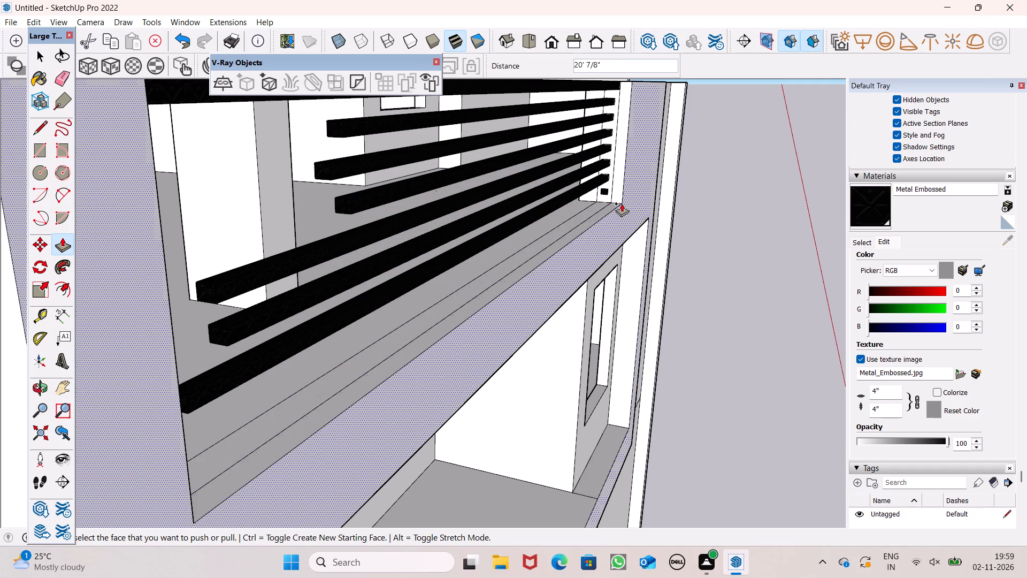
pyautogui.moveTo(603, 191); pyautogui.dragTo(336, 375)
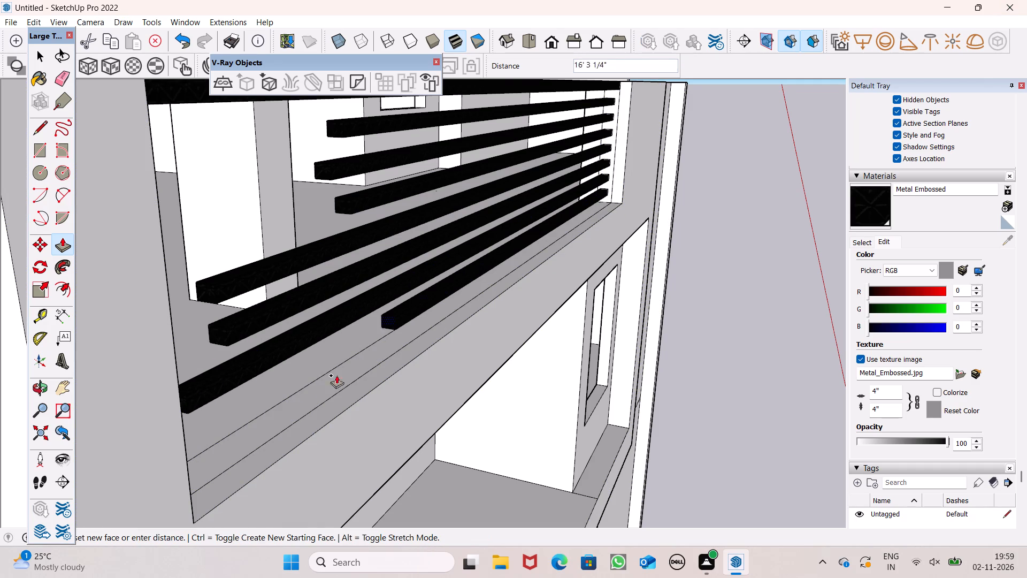
pyautogui.moveTo(336, 375); pyautogui.dragTo(177, 437)
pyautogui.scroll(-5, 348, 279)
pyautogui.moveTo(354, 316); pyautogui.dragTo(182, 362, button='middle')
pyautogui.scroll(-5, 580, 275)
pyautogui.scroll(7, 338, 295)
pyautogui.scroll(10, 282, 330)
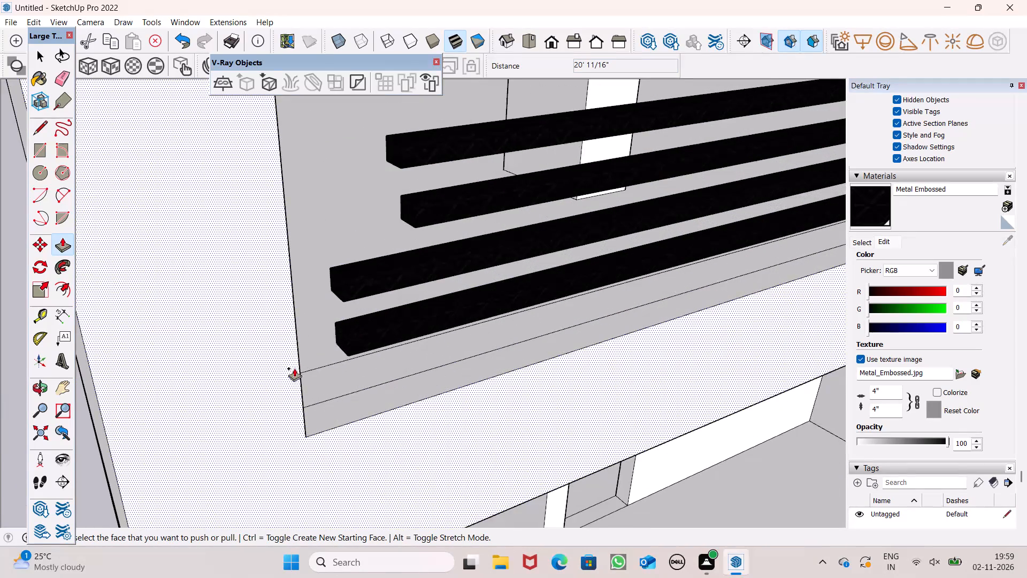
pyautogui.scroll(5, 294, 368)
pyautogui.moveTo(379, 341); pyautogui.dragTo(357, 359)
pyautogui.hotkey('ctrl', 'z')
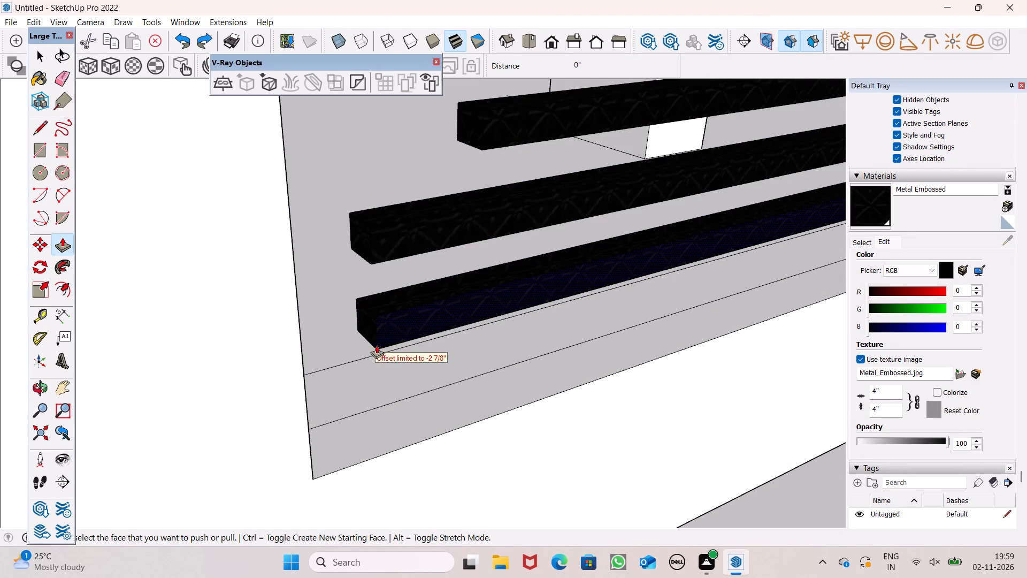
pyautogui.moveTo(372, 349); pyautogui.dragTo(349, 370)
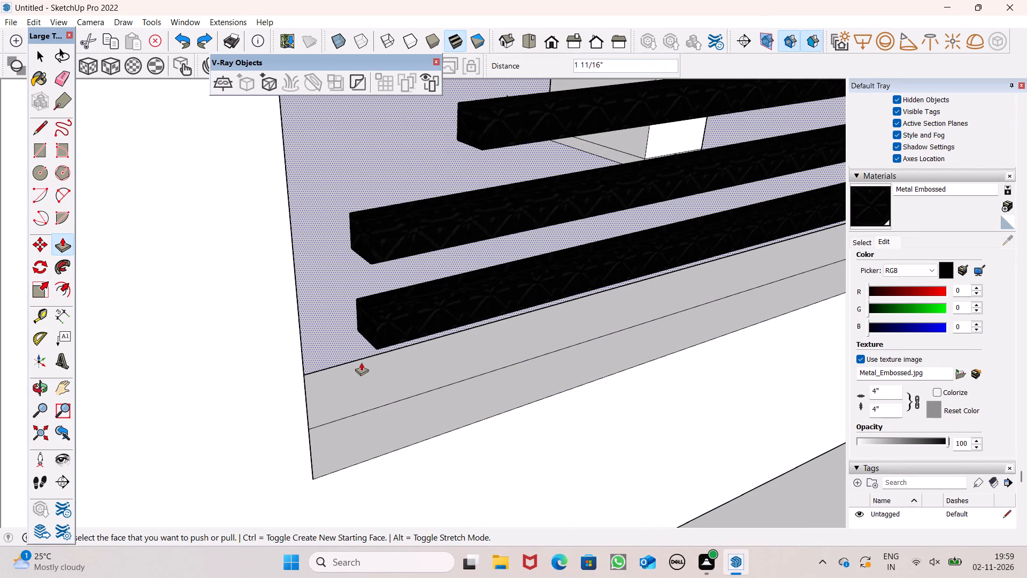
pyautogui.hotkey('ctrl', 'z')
# Extend the free ends of the three lowest railing bars to the front parapet, the upper two by about 7" and 1' 3".
pyautogui.moveTo(367, 332); pyautogui.dragTo(310, 362)
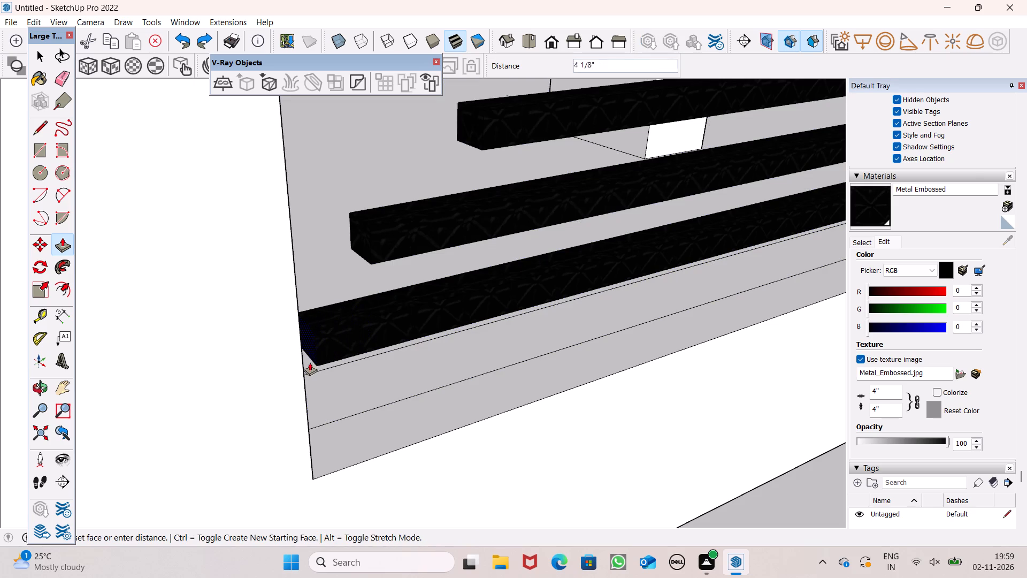
pyautogui.moveTo(310, 362); pyautogui.dragTo(302, 366)
pyautogui.moveTo(366, 247); pyautogui.dragTo(354, 261)
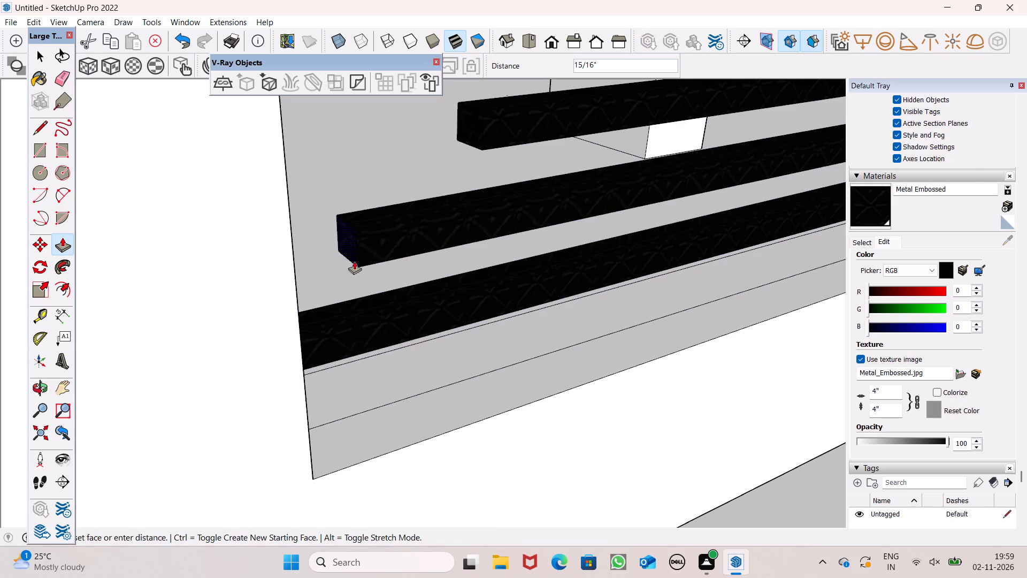
pyautogui.moveTo(354, 261); pyautogui.dragTo(296, 301)
pyautogui.scroll(-4, 317, 308)
pyautogui.scroll(1, 309, 256)
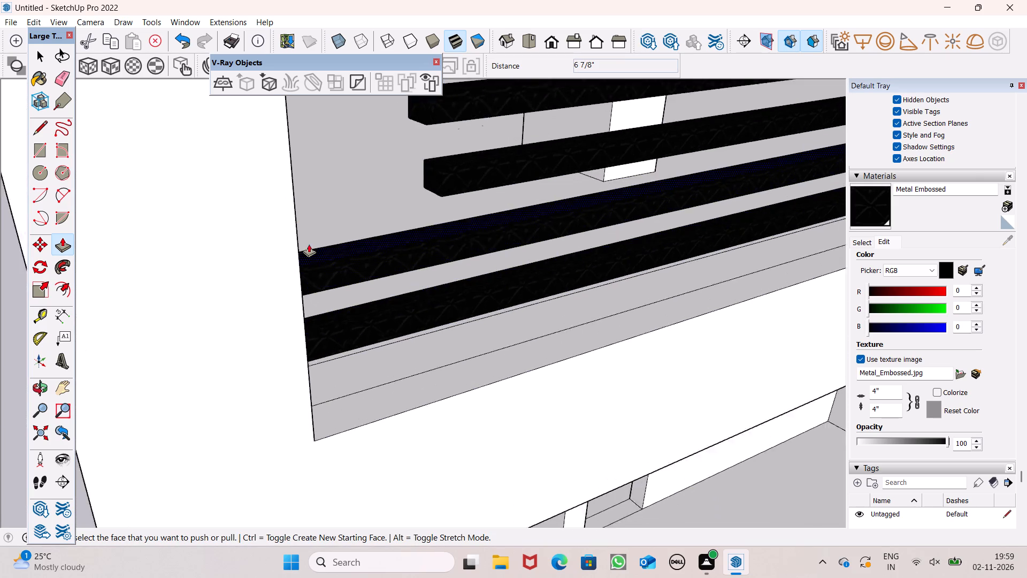
pyautogui.scroll(5, 309, 244)
pyautogui.scroll(-5, 352, 150)
pyautogui.moveTo(486, 183); pyautogui.dragTo(484, 184)
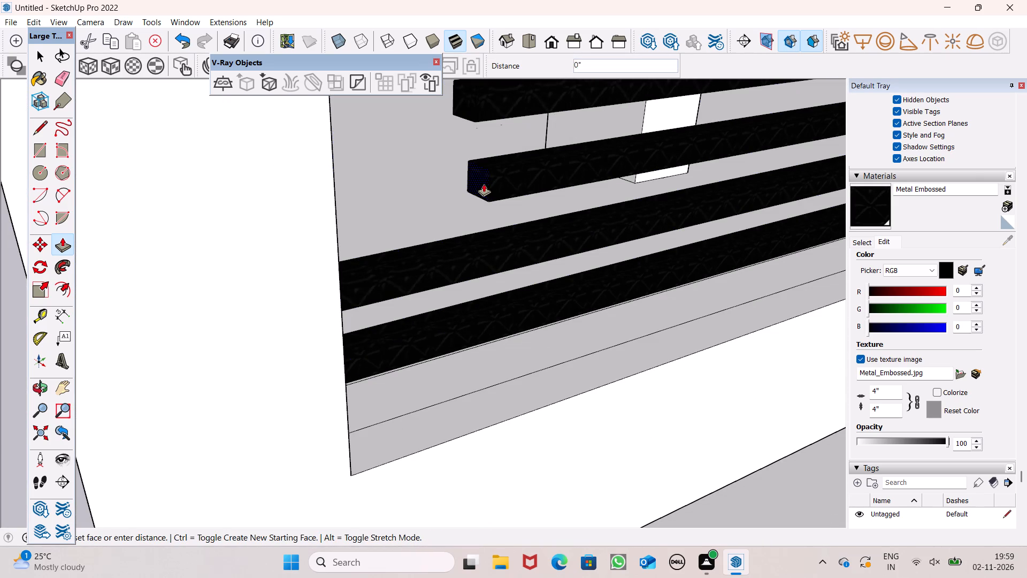
pyautogui.moveTo(484, 184); pyautogui.dragTo(336, 255)
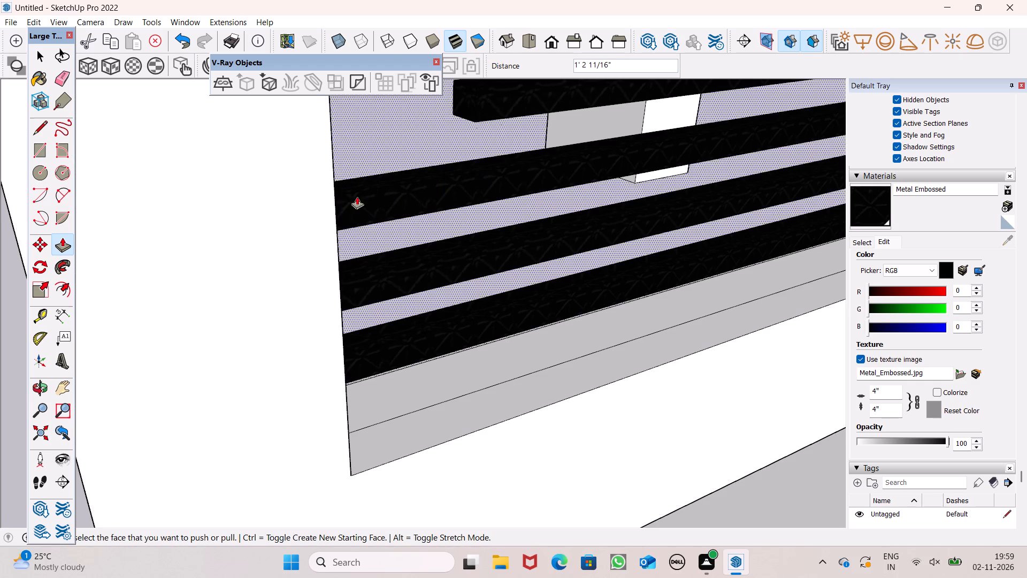
# Extend the remaining four small bars below the handrail to meet the front parapet, working upward from the lowest unfinished one.
pyautogui.scroll(-4, 356, 210)
pyautogui.scroll(5, 347, 104)
pyautogui.scroll(-4, 360, 123)
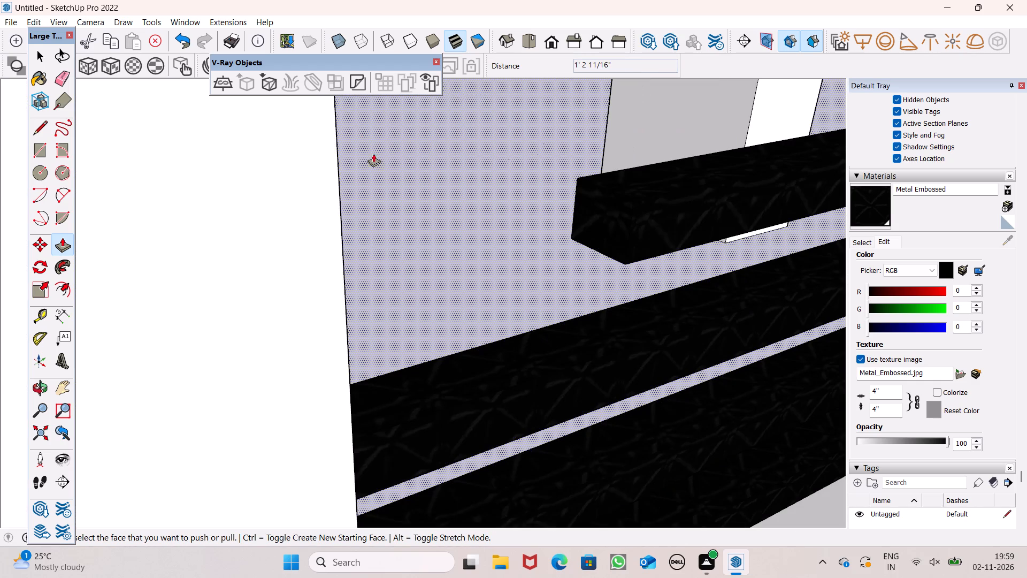
pyautogui.moveTo(526, 206); pyautogui.dragTo(374, 268)
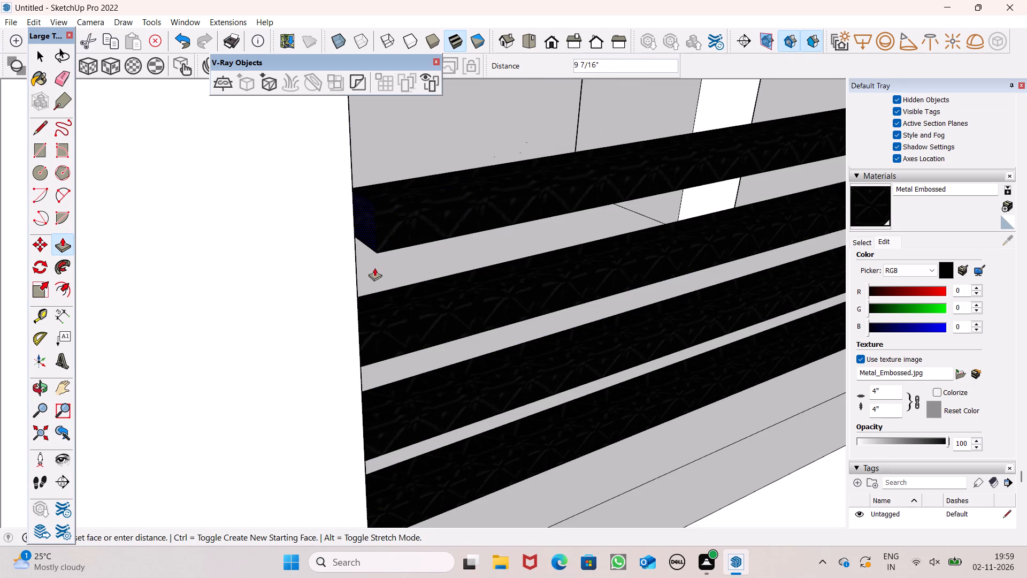
pyautogui.moveTo(374, 268); pyautogui.dragTo(354, 283)
pyautogui.scroll(-7, 346, 303)
pyautogui.scroll(-4, 363, 237)
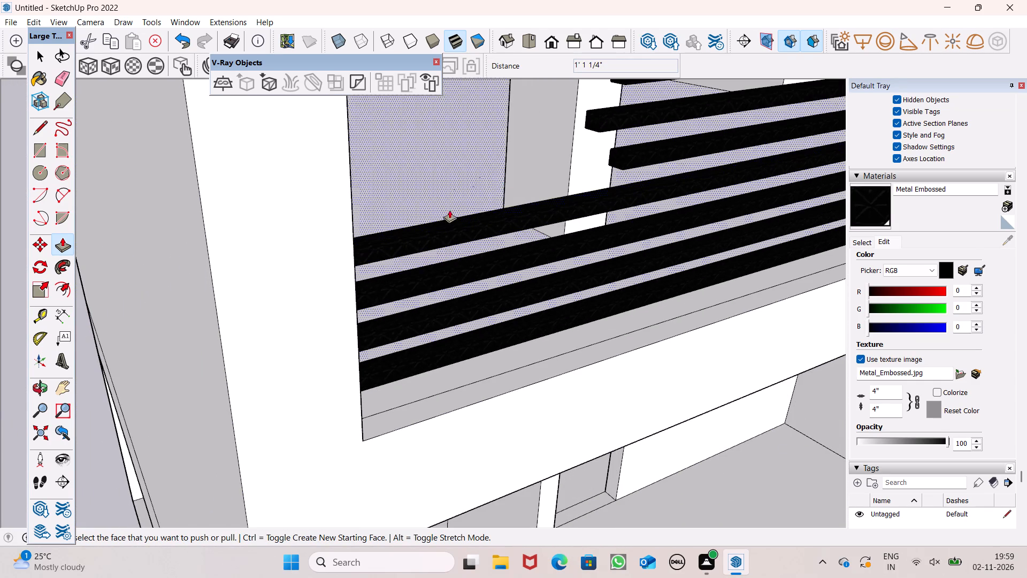
pyautogui.moveTo(614, 156); pyautogui.dragTo(430, 204)
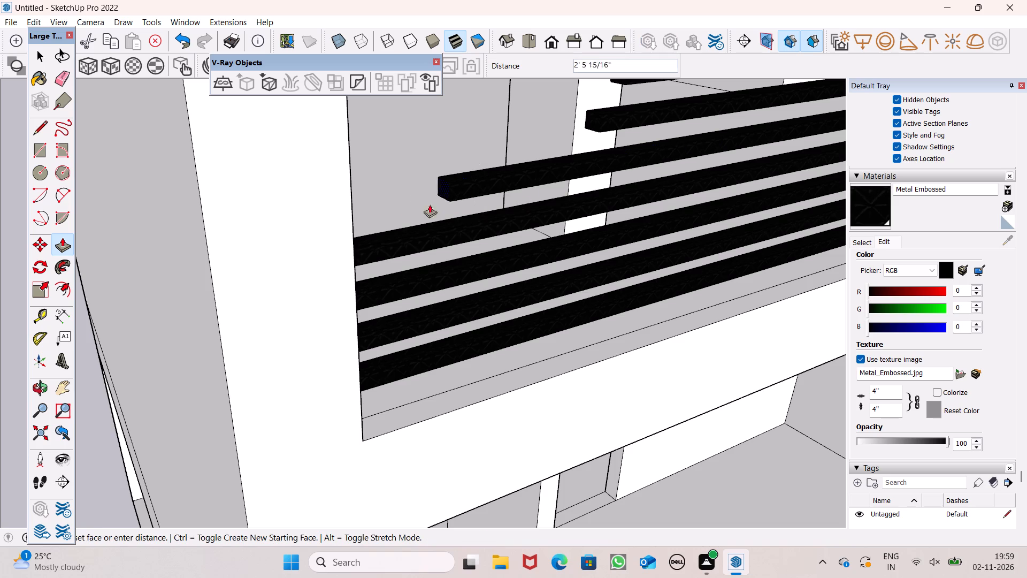
pyautogui.moveTo(430, 204); pyautogui.dragTo(352, 226)
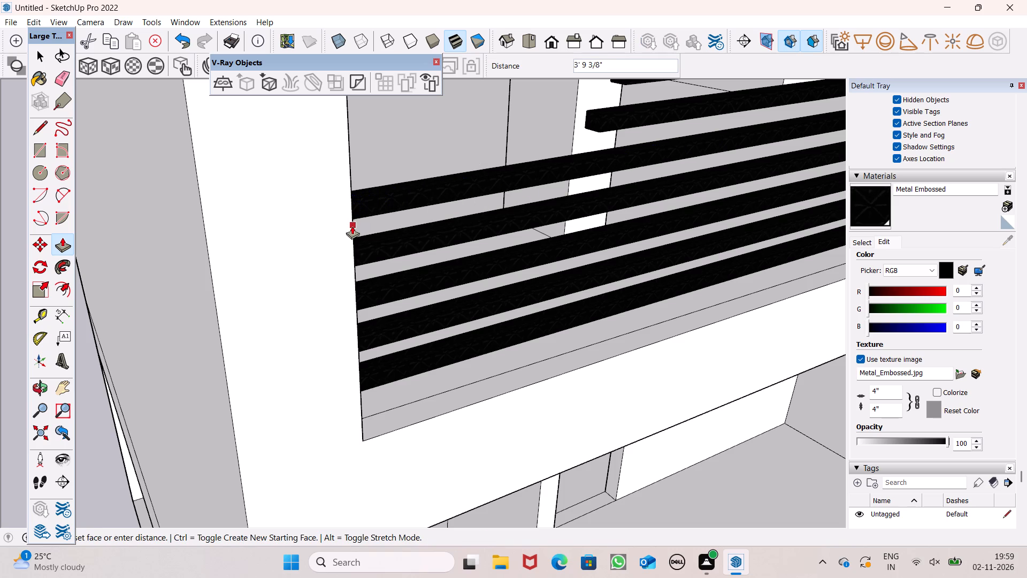
pyautogui.moveTo(352, 226); pyautogui.dragTo(349, 226)
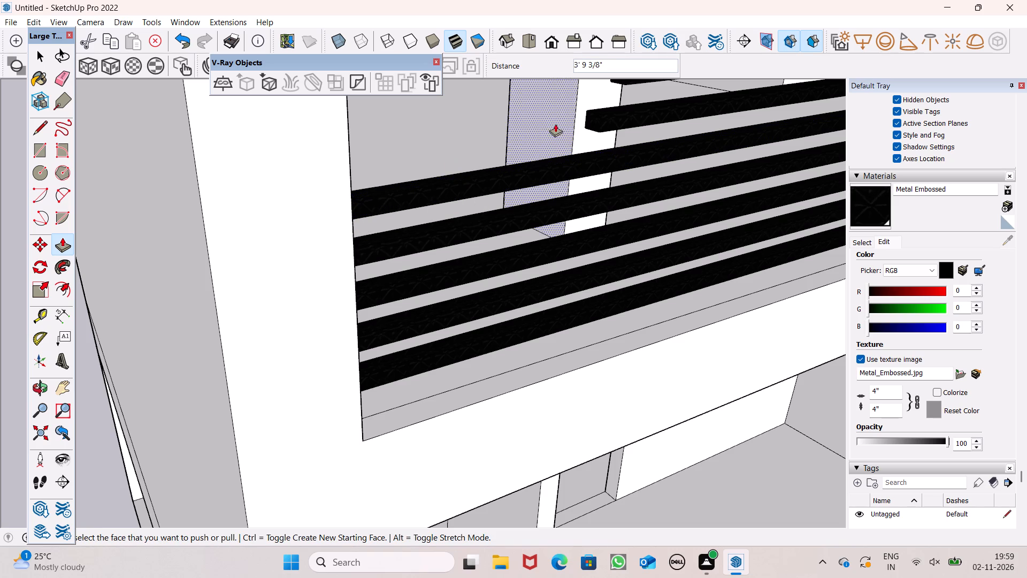
pyautogui.moveTo(593, 121); pyautogui.dragTo(354, 184)
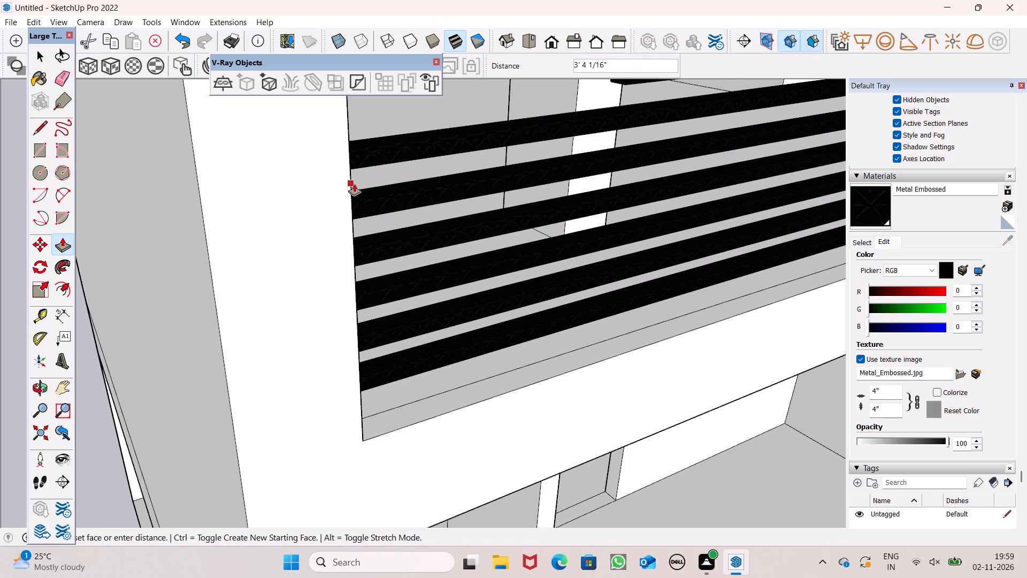
pyautogui.moveTo(354, 184); pyautogui.dragTo(349, 185)
pyautogui.scroll(-3, 392, 235)
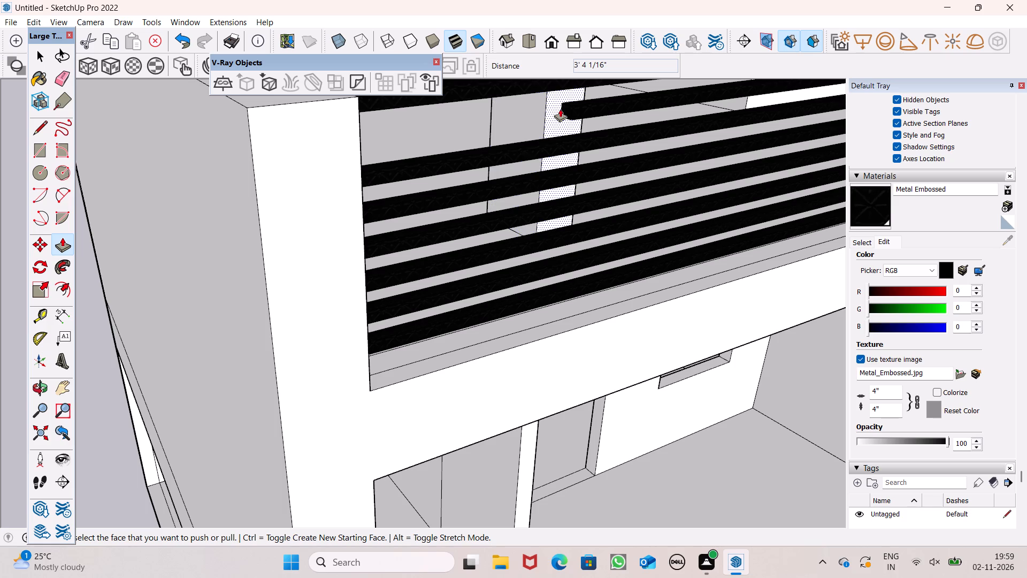
pyautogui.moveTo(563, 112); pyautogui.dragTo(363, 151)
pyautogui.click(362, 151)
# Examine the railing from the outside, checking how the bars and handrail meet the front parapet.
pyautogui.scroll(-5, 362, 151)
pyautogui.moveTo(442, 200); pyautogui.dragTo(326, 136, button='middle')
pyautogui.press('space')
pyautogui.scroll(-4, 378, 231)
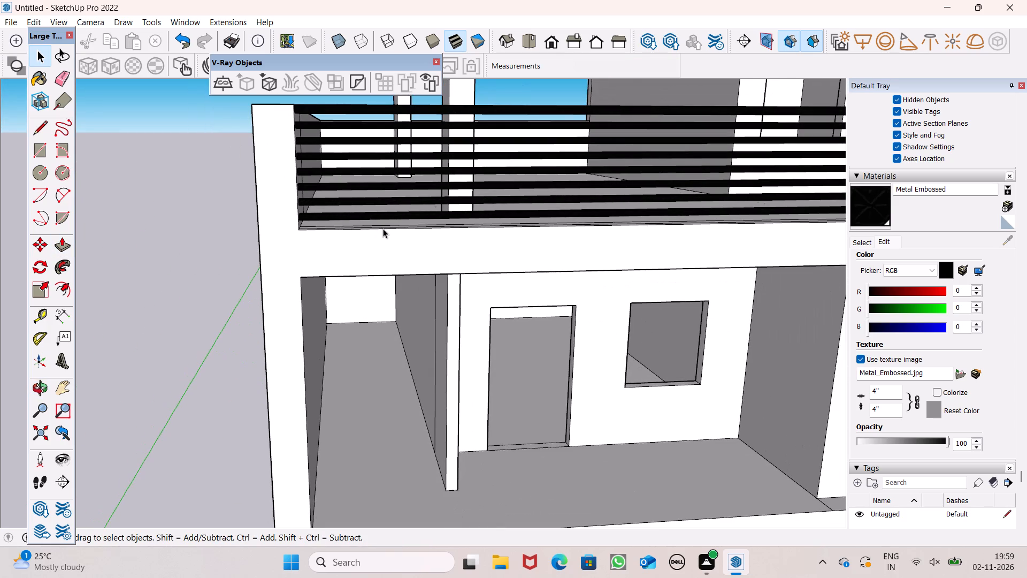
pyautogui.press('space')
pyautogui.click(205, 188)
pyautogui.moveTo(323, 191); pyautogui.dragTo(122, 224, button='middle')
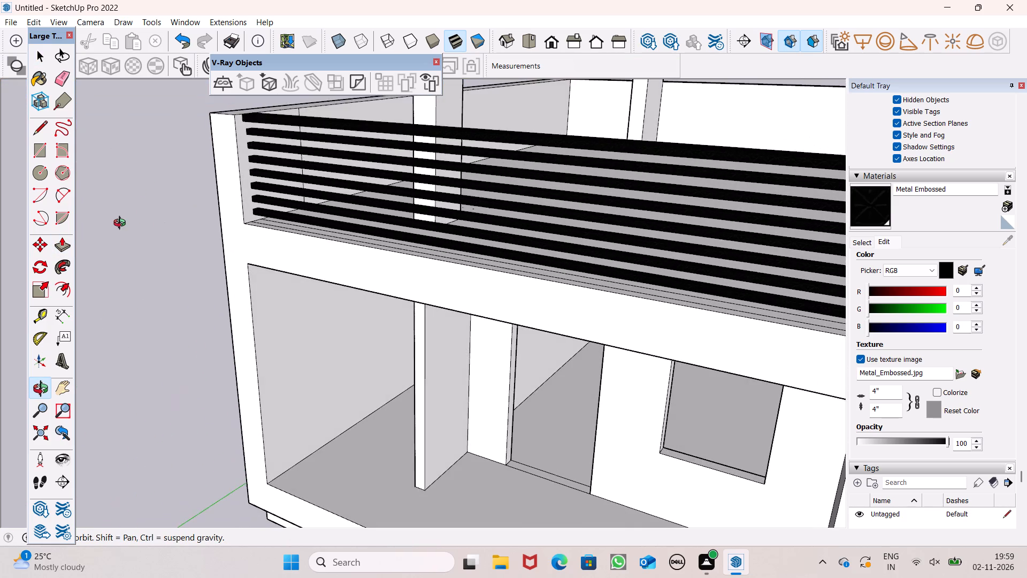
pyautogui.moveTo(122, 224); pyautogui.dragTo(255, 238, button='middle')
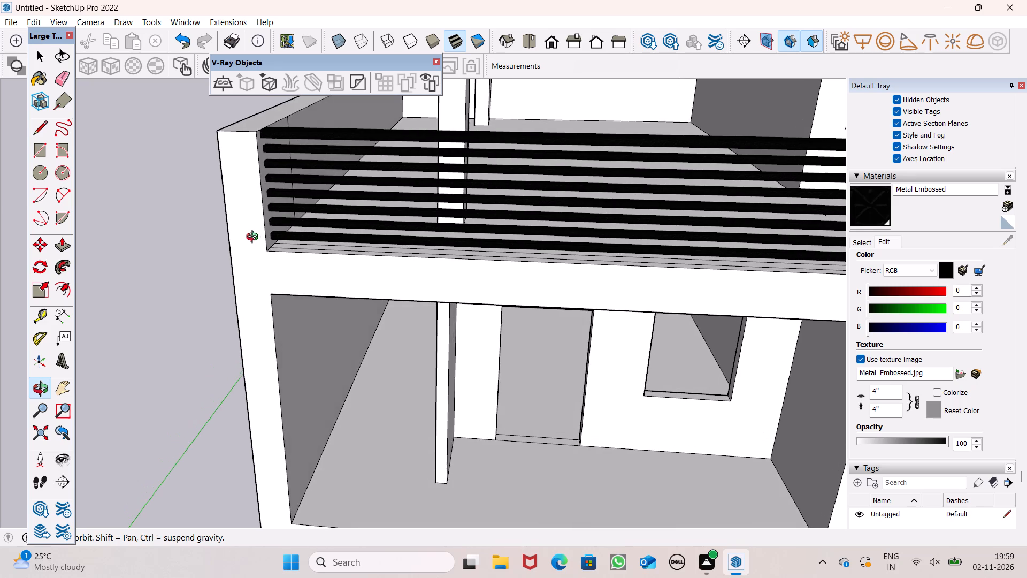
pyautogui.moveTo(255, 238); pyautogui.dragTo(247, 239, button='middle')
pyautogui.scroll(4, 284, 166)
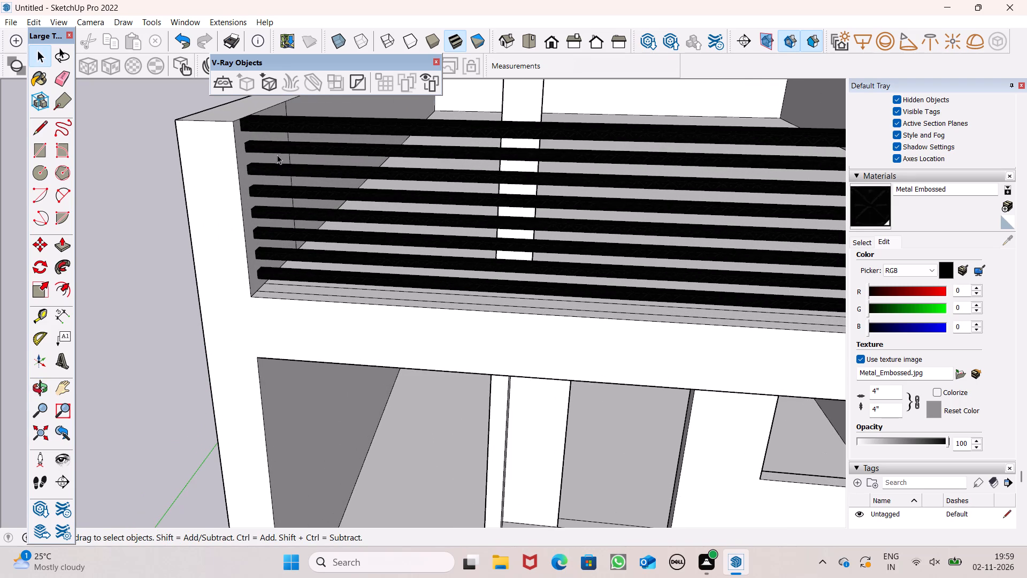
pyautogui.moveTo(277, 158); pyautogui.dragTo(295, 216, button='middle')
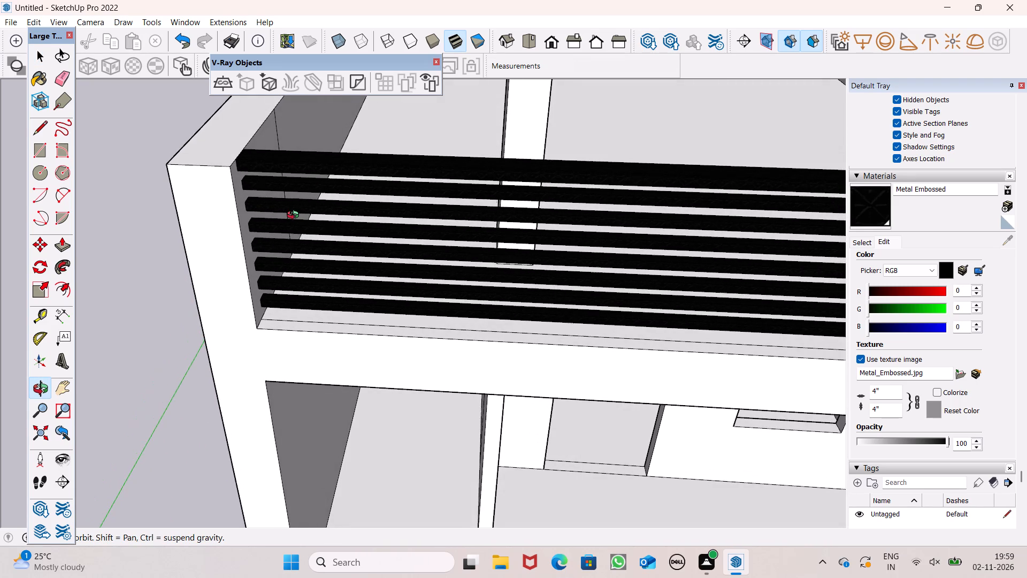
pyautogui.moveTo(295, 216); pyautogui.dragTo(295, 203, button='middle')
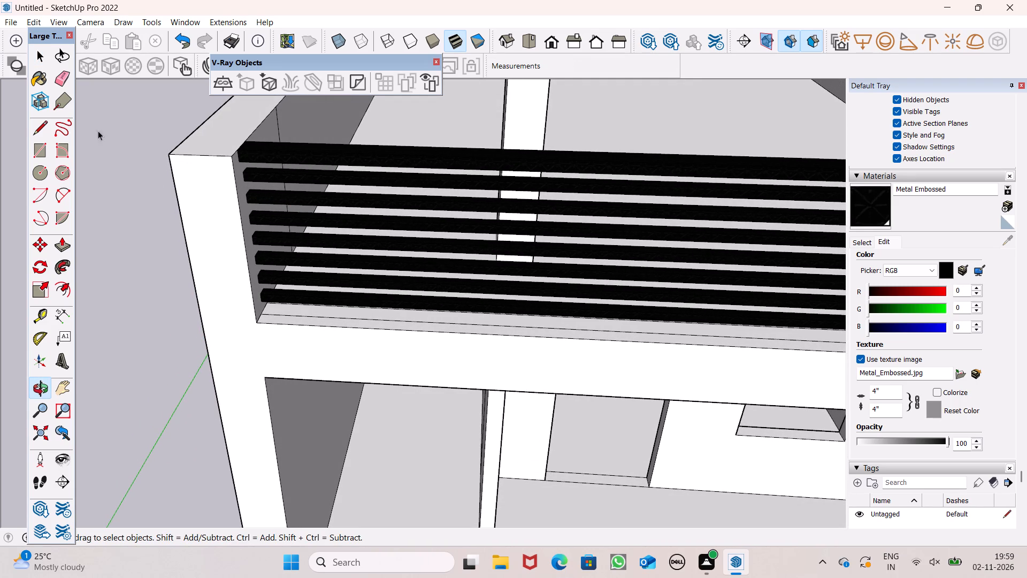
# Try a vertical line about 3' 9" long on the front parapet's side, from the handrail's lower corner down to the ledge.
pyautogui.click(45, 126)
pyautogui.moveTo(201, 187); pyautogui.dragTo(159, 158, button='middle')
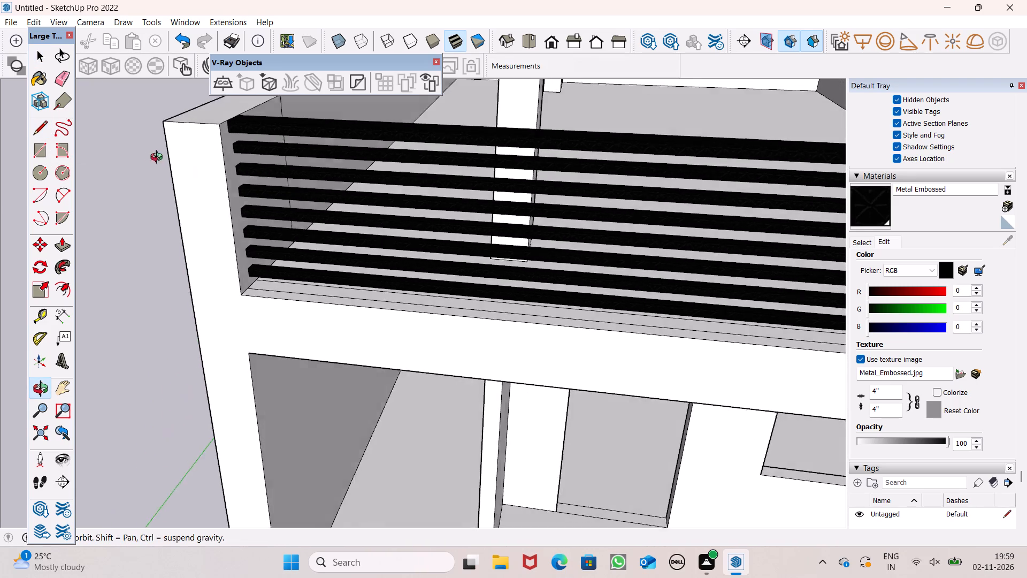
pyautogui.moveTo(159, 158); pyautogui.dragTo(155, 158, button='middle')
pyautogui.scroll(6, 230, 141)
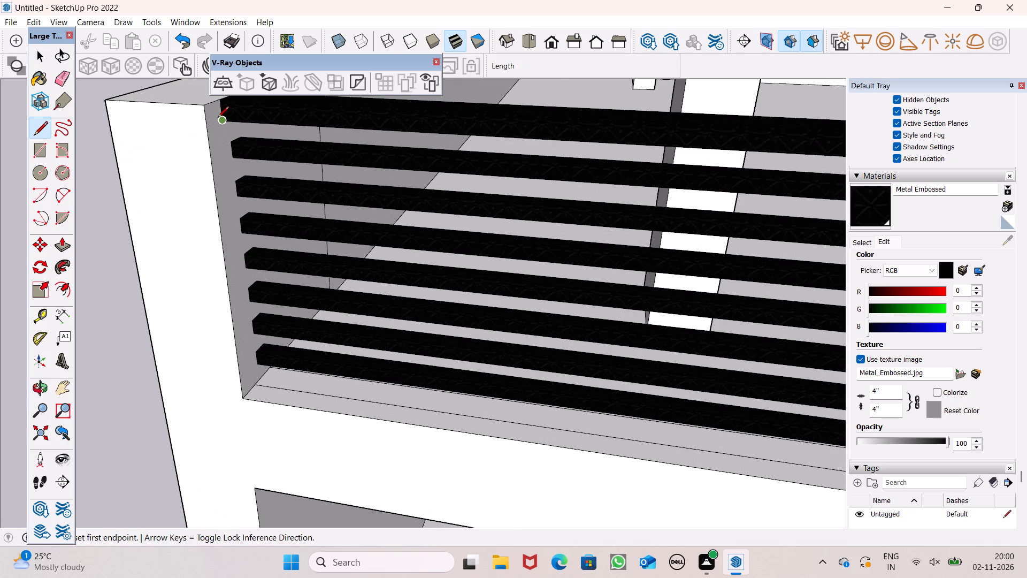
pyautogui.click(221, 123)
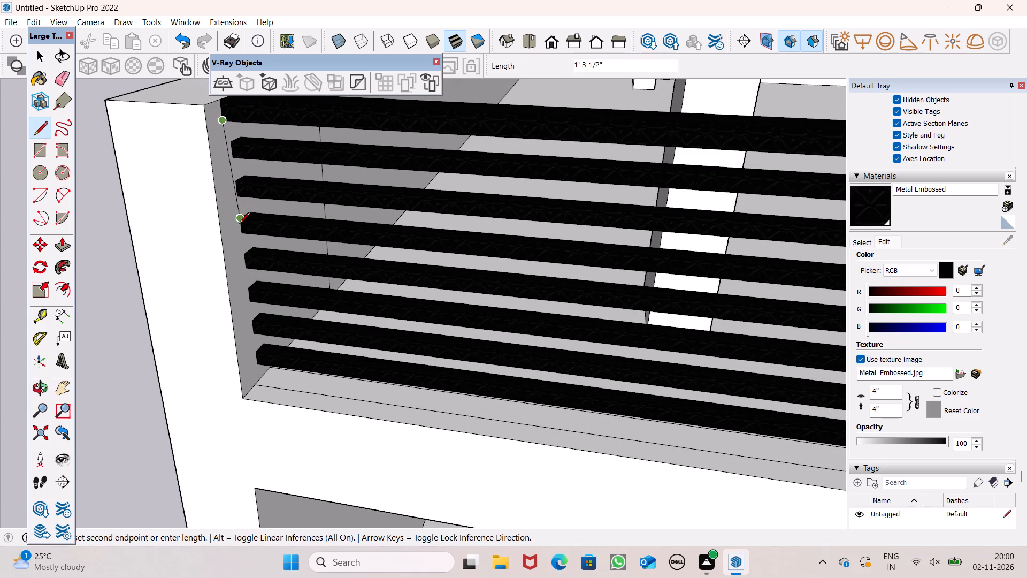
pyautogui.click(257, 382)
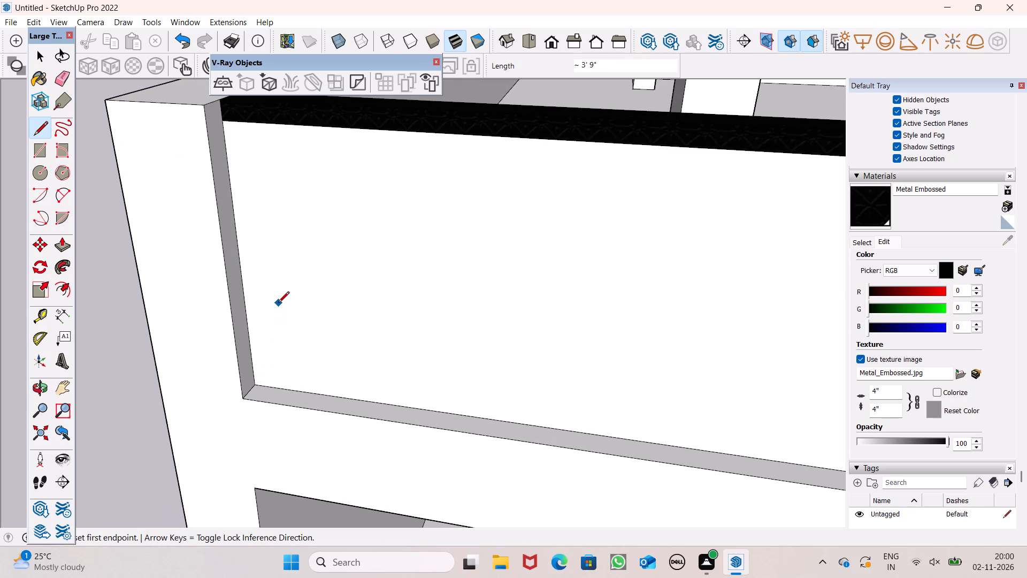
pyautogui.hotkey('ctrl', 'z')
# Draw a vertical line on the front parapet along the outer corners of the small bars' ends, from the topmost bar to the lowest.
pyautogui.moveTo(305, 288); pyautogui.dragTo(216, 341, button='middle')
pyautogui.scroll(1, 216, 179)
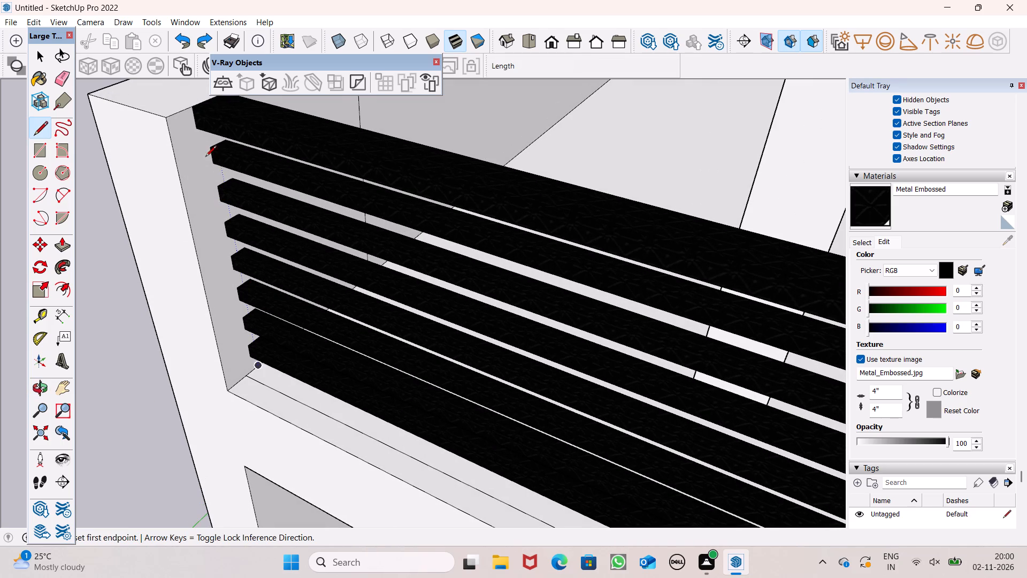
pyautogui.click(210, 149)
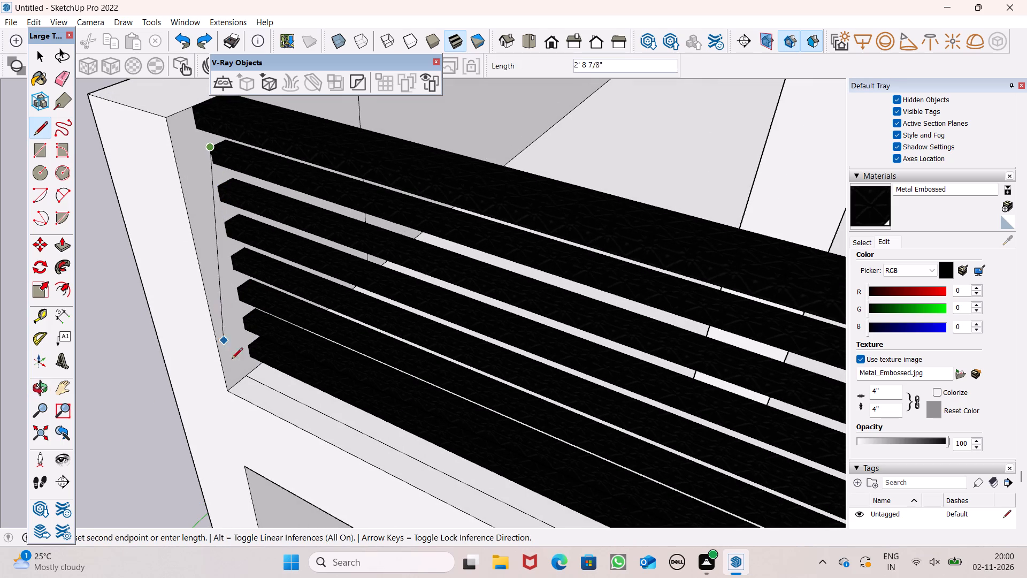
pyautogui.click(251, 364)
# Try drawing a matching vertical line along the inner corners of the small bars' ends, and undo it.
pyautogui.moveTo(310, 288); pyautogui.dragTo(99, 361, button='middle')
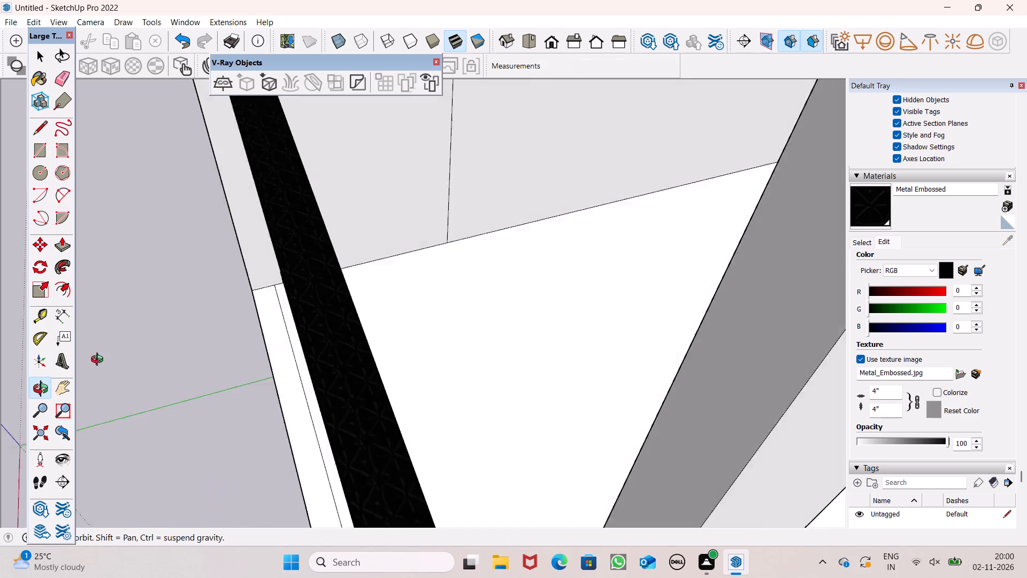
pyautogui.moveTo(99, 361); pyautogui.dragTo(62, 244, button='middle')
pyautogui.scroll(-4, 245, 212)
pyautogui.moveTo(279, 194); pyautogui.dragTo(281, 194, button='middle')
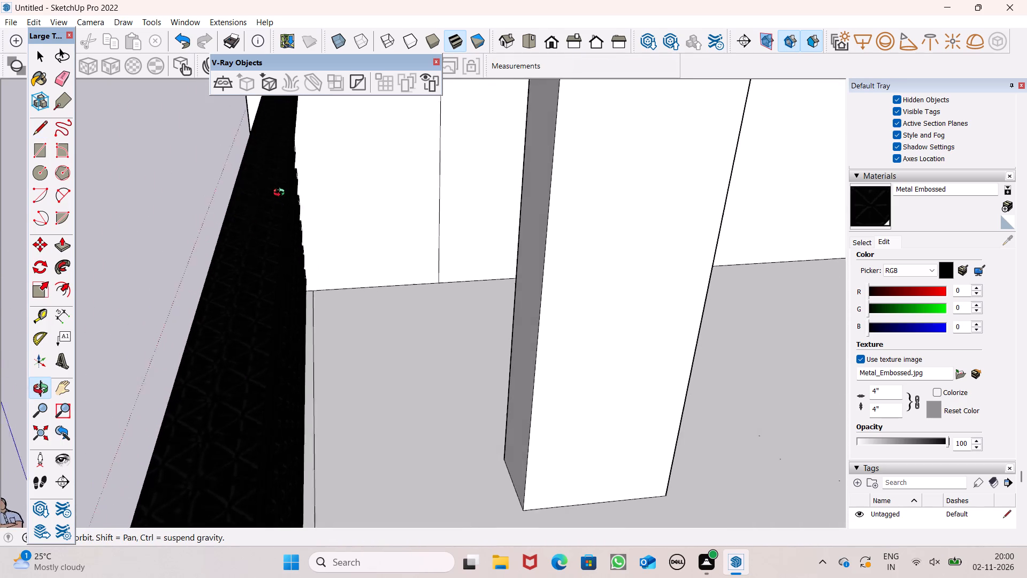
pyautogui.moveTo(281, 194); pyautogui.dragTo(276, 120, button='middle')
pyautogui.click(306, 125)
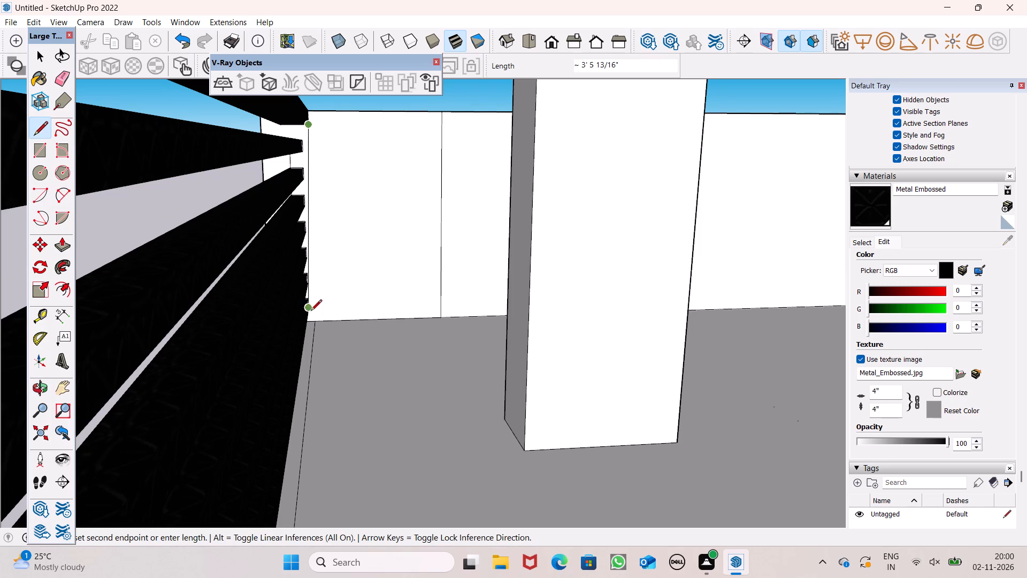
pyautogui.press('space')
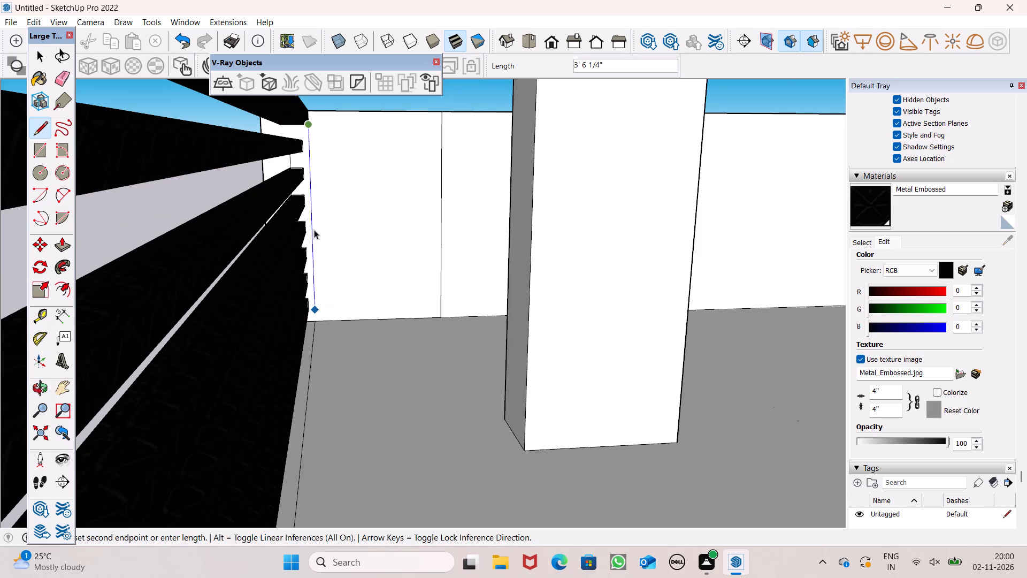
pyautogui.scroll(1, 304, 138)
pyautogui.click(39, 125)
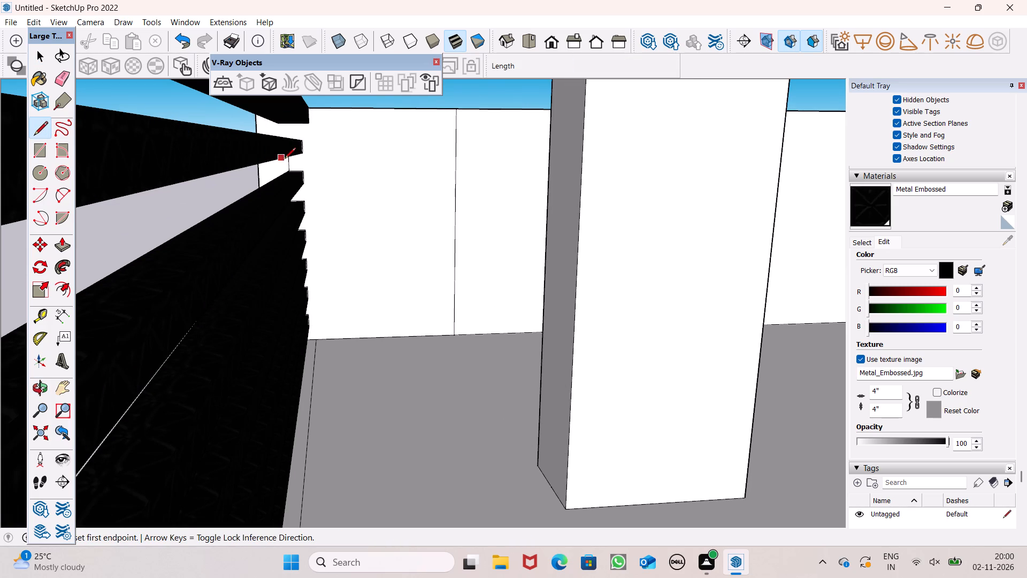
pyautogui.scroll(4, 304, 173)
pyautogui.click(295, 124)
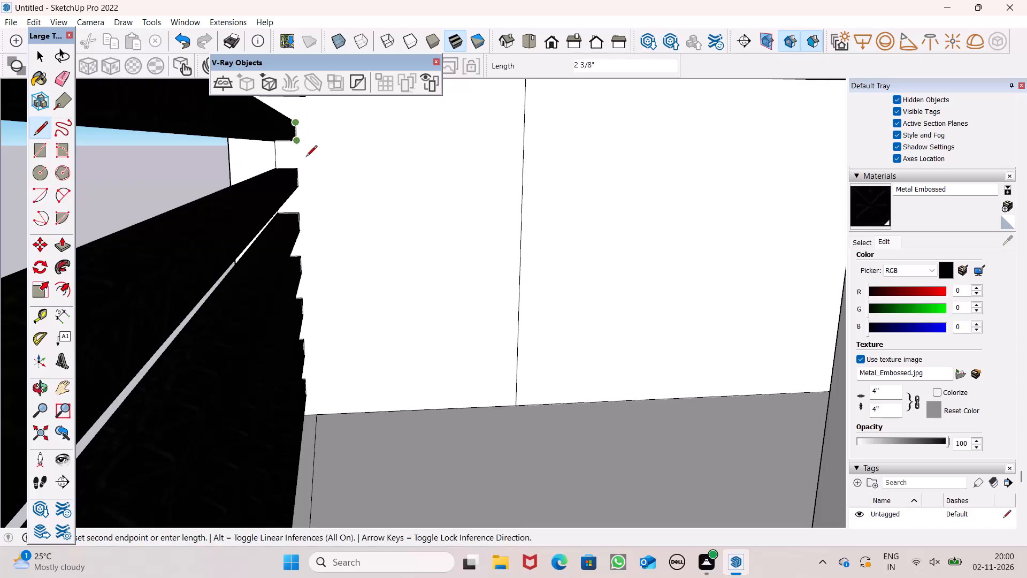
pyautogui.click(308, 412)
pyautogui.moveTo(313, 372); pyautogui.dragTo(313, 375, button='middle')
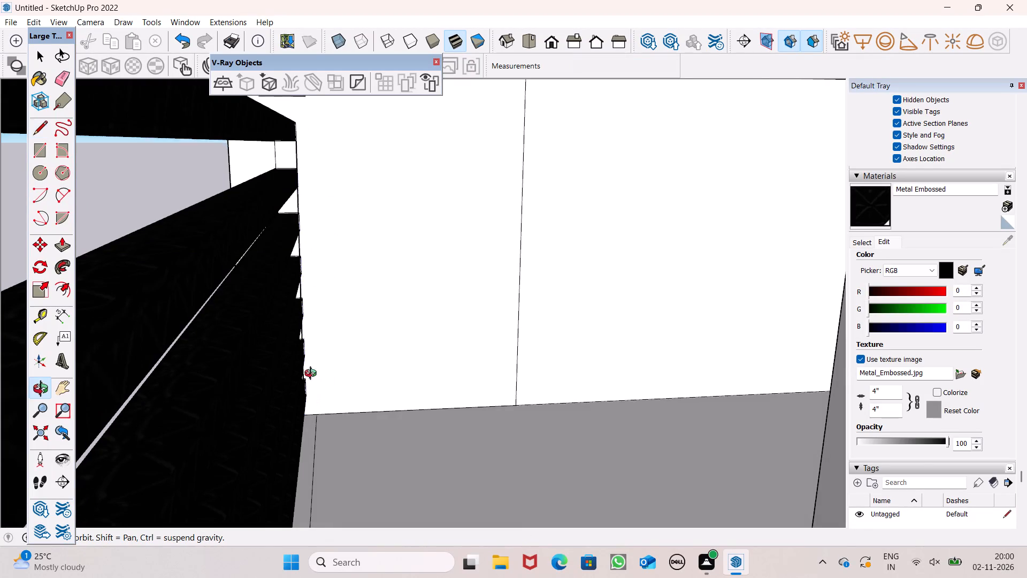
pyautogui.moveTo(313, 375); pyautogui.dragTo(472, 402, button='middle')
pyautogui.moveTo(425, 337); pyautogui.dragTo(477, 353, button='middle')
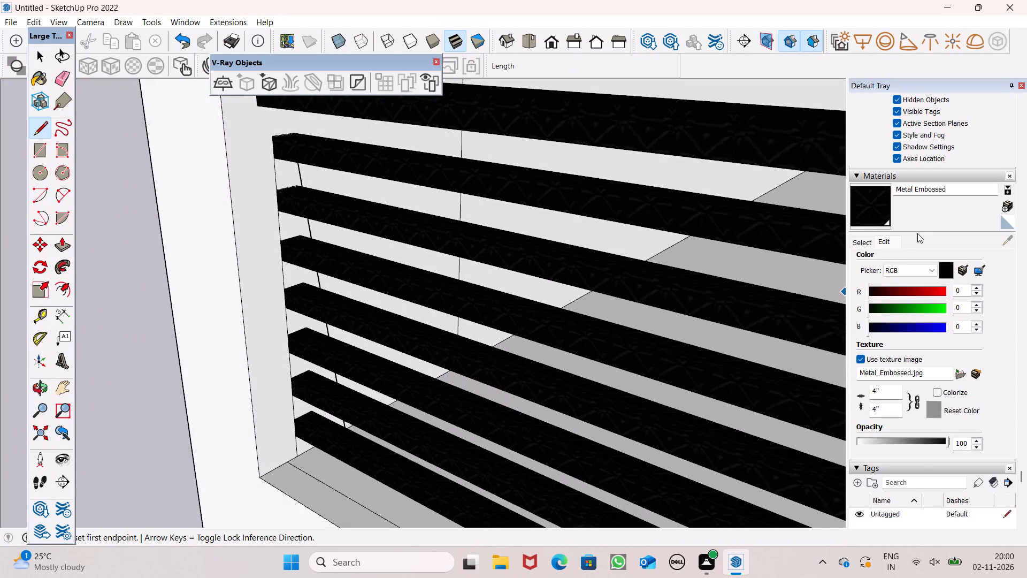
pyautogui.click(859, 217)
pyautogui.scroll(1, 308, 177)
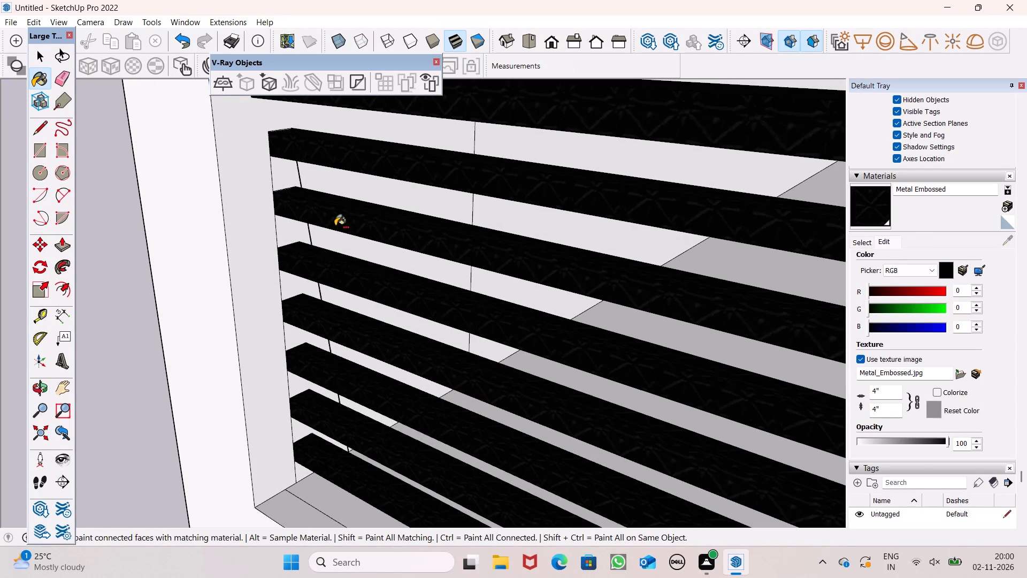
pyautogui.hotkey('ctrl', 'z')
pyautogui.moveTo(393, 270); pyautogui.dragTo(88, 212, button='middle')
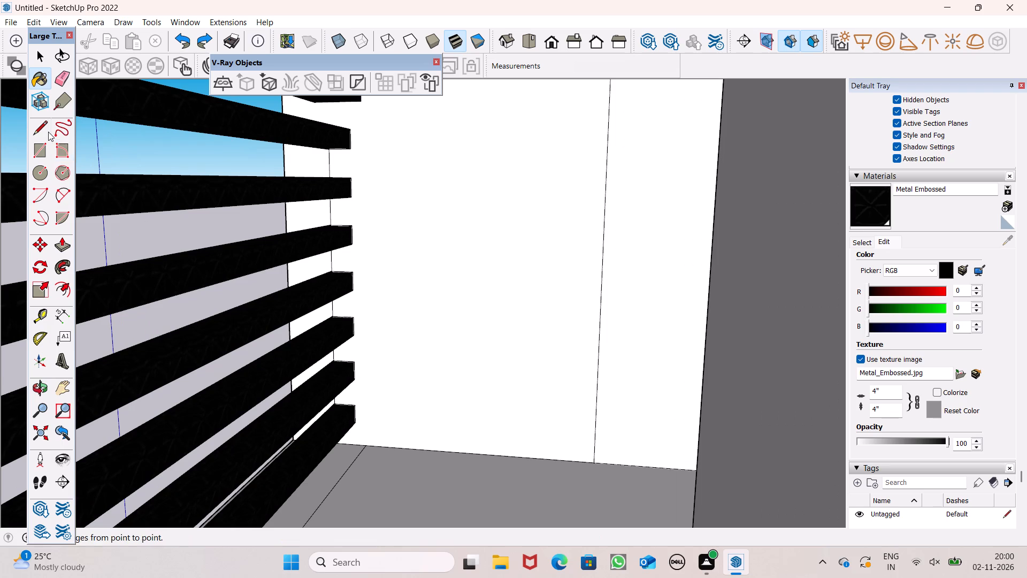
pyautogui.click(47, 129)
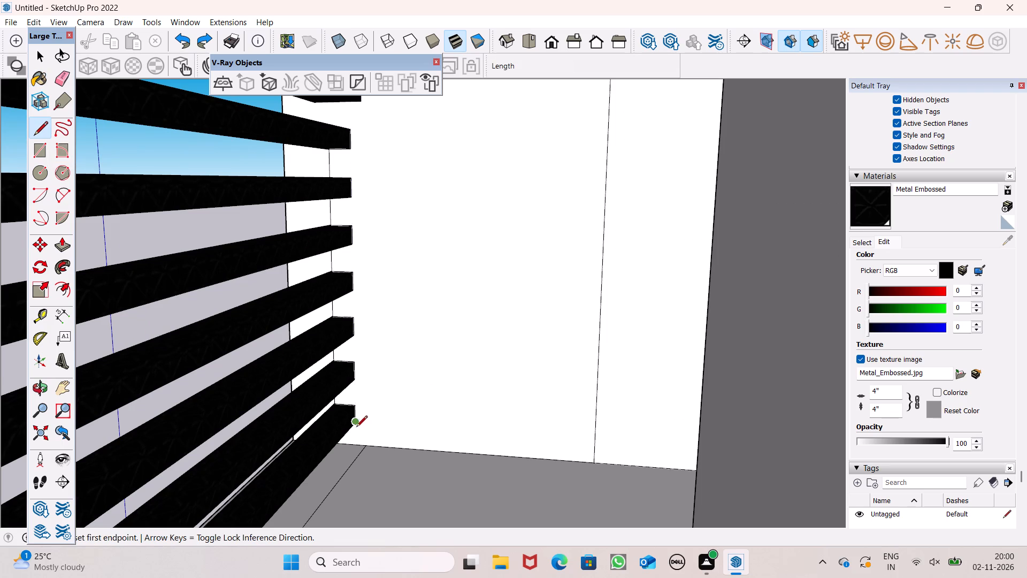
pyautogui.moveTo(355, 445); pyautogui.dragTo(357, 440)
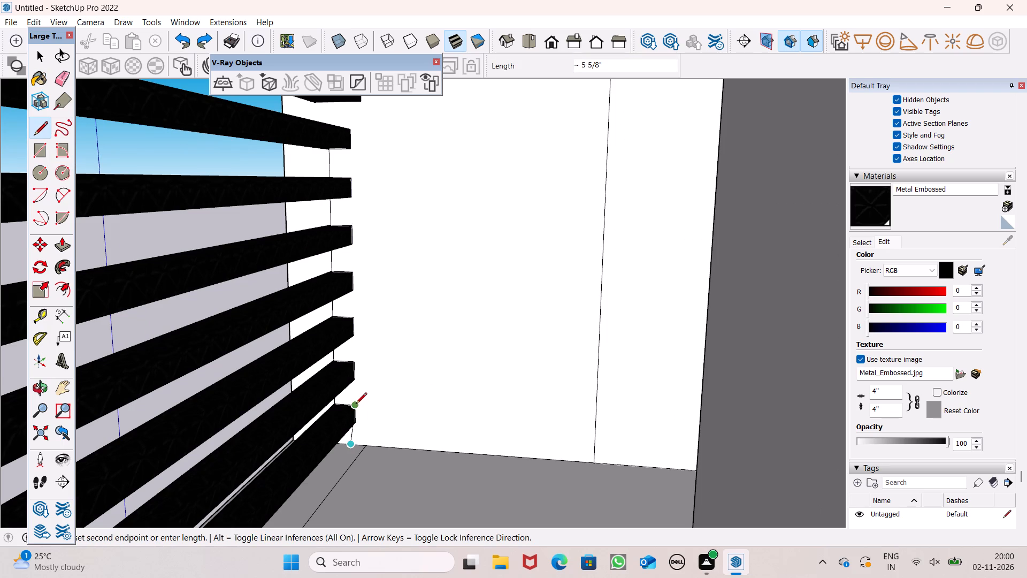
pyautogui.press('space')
# Draw a vertical line about 3' 3" long along the bars' inner corners, from the topmost small bar down to the parapet's base.
pyautogui.click(41, 128)
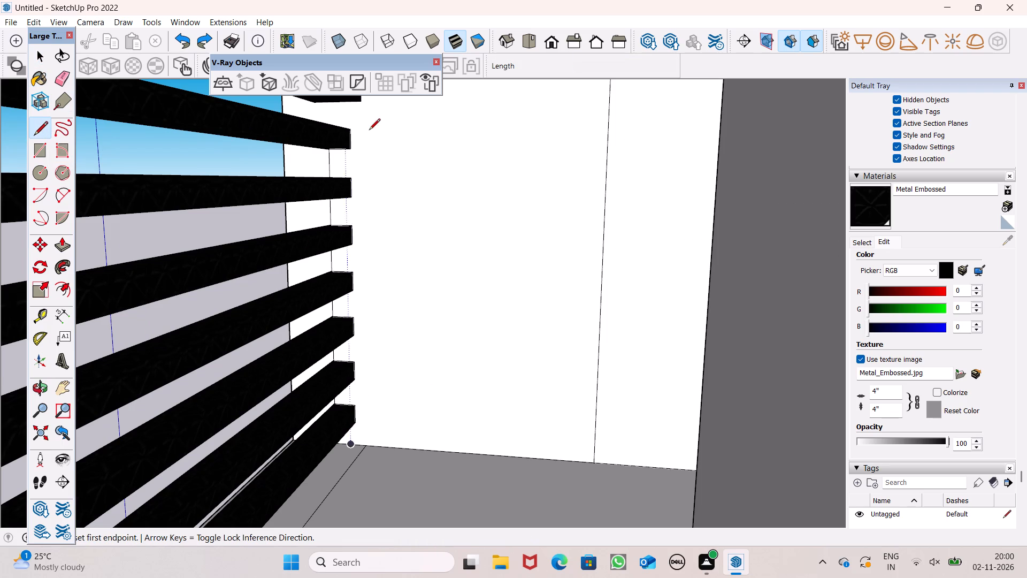
pyautogui.click(349, 150)
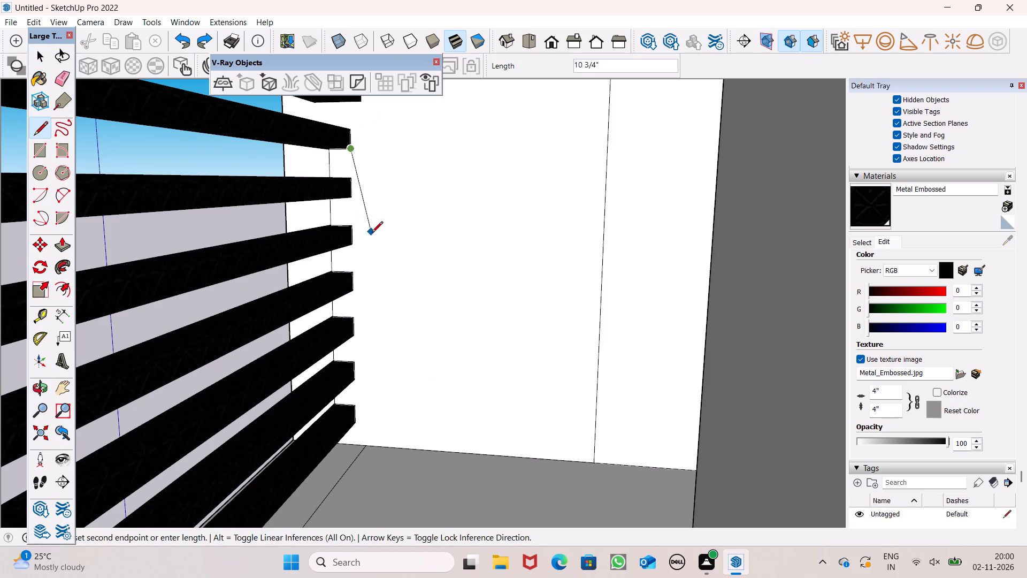
pyautogui.click(353, 444)
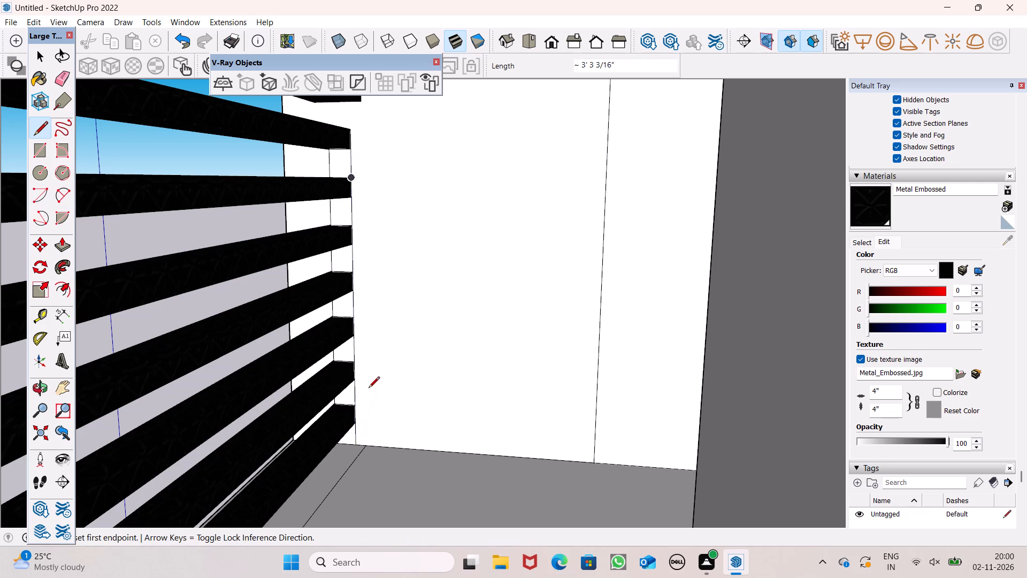
pyautogui.press('space')
# Paint the parapet patches between the small bars' ends, and the one below the lowest bar, with the black Metal Embossed material.
pyautogui.click(884, 222)
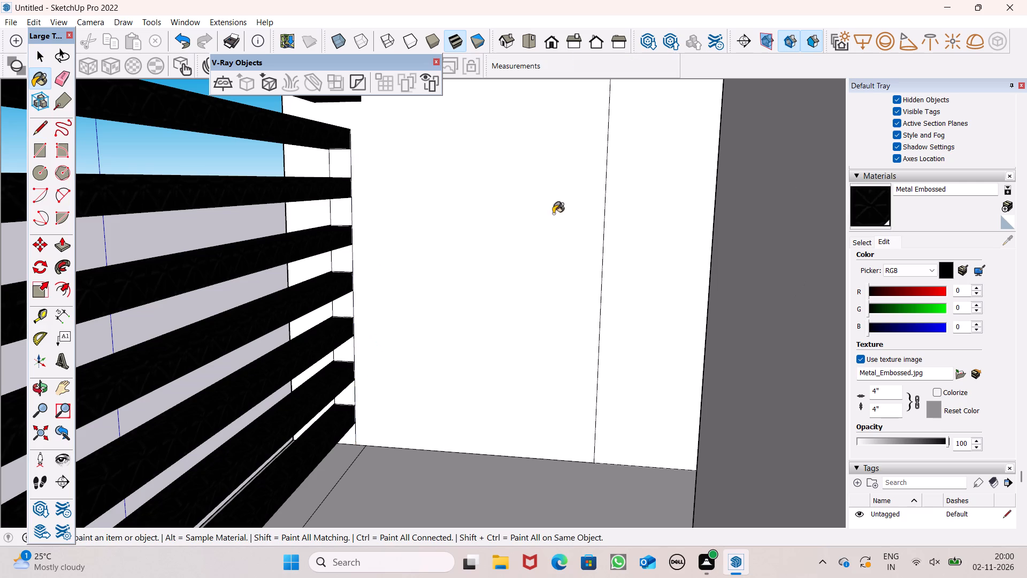
pyautogui.click(339, 214)
pyautogui.click(345, 165)
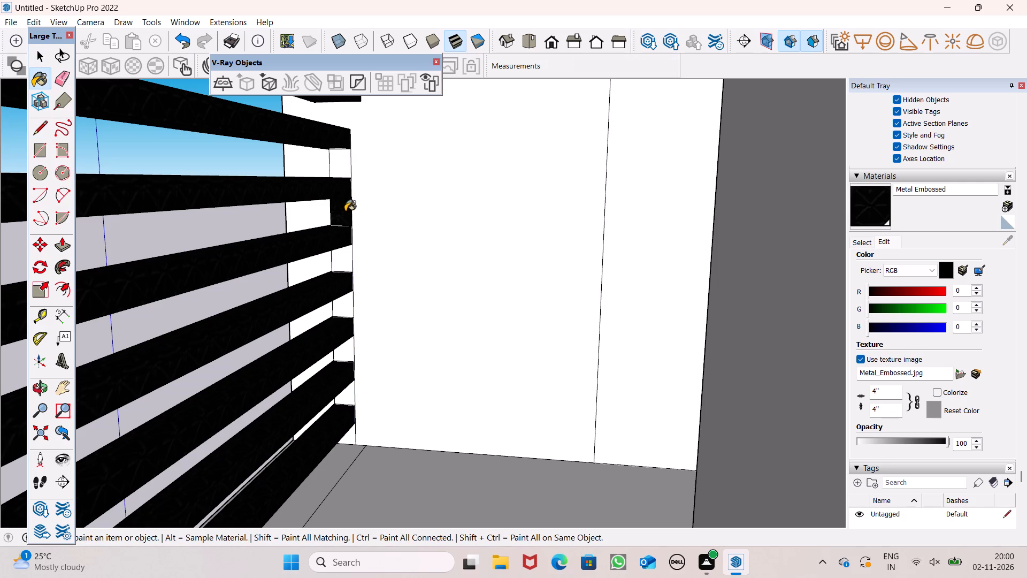
pyautogui.click(341, 255)
pyautogui.click(339, 304)
pyautogui.click(343, 360)
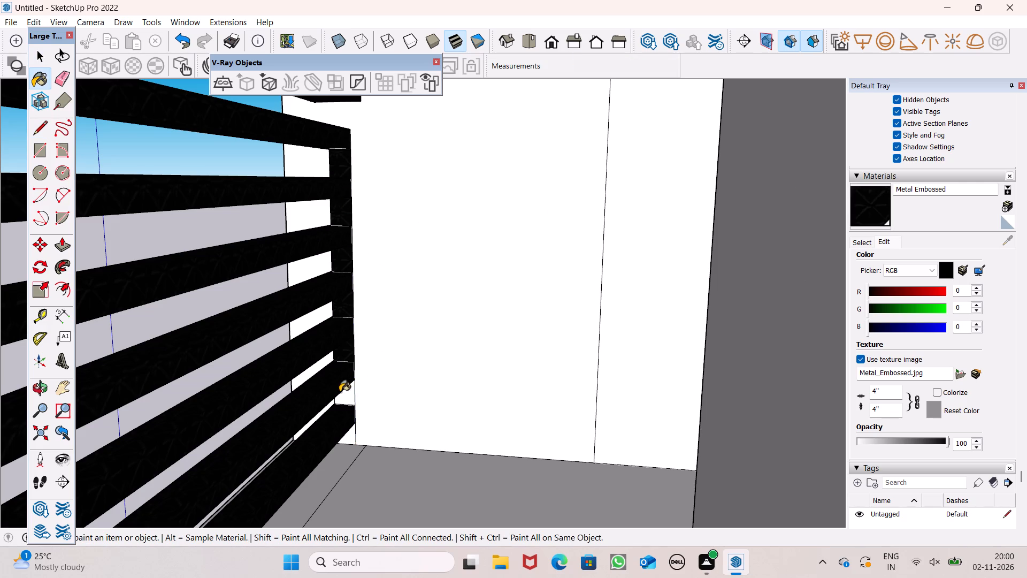
pyautogui.moveTo(340, 392); pyautogui.dragTo(352, 400)
pyautogui.click(355, 433)
# Examine the black vertical strip joining the bars' ends at the front parapet from outside the terrace.
pyautogui.moveTo(333, 433); pyautogui.dragTo(502, 399, button='middle')
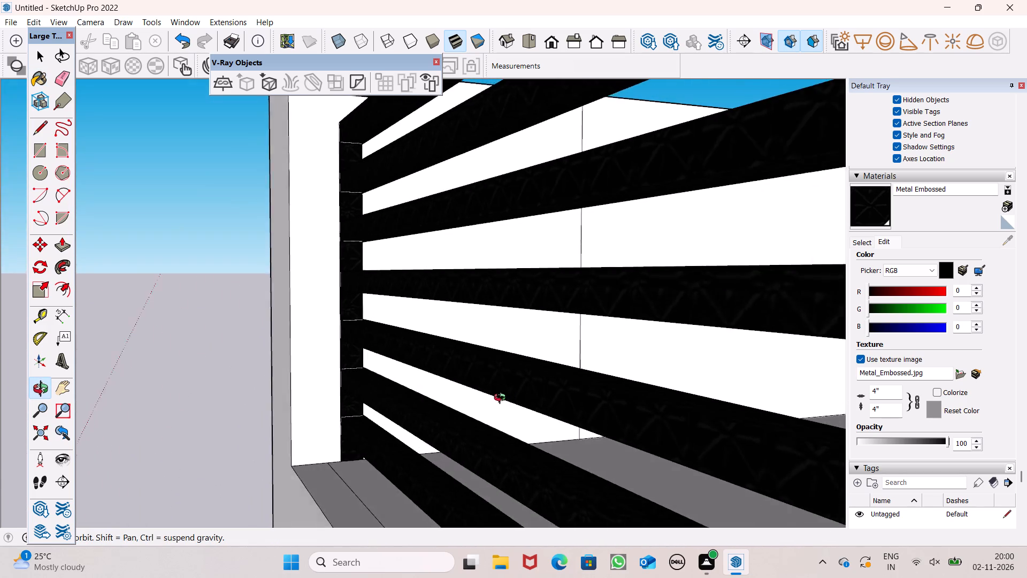
pyautogui.moveTo(502, 399); pyautogui.dragTo(546, 428, button='middle')
pyautogui.scroll(-2, 474, 327)
pyautogui.moveTo(486, 371); pyautogui.dragTo(536, 390, button='middle')
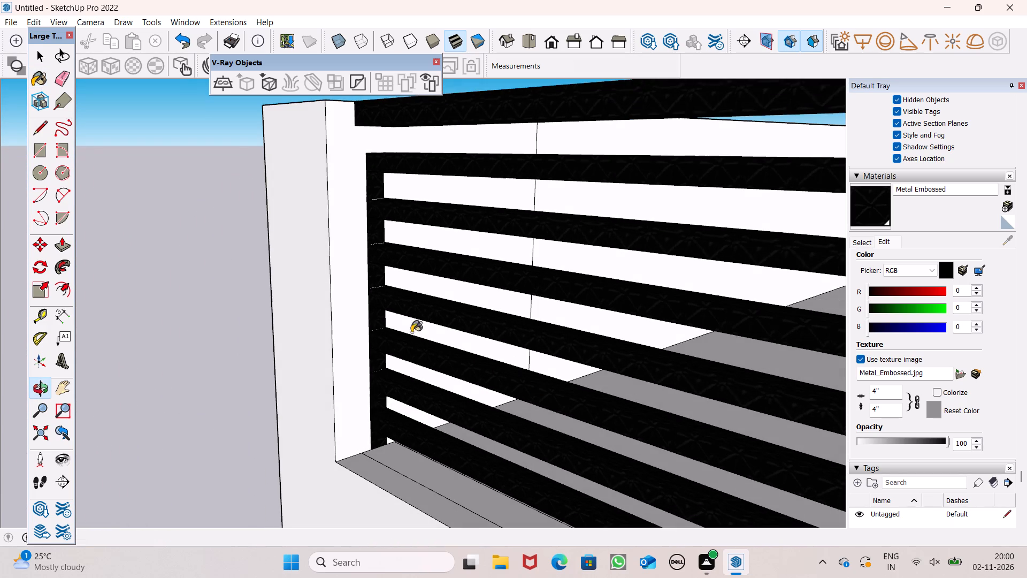
pyautogui.press('space')
pyautogui.scroll(-3, 251, 244)
pyautogui.moveTo(286, 287); pyautogui.dragTo(335, 302, button='middle')
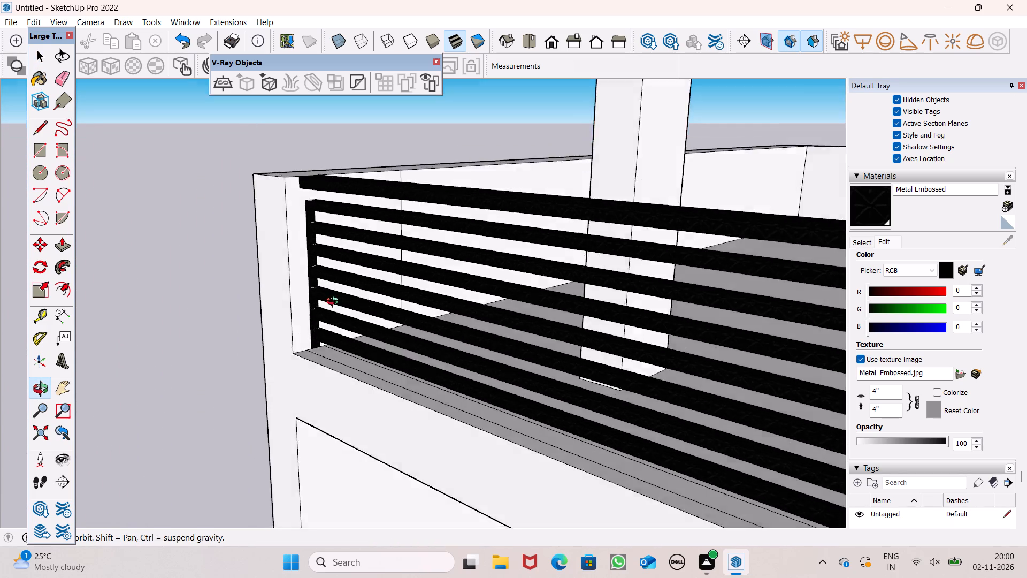
pyautogui.moveTo(335, 302); pyautogui.dragTo(439, 280, button='middle')
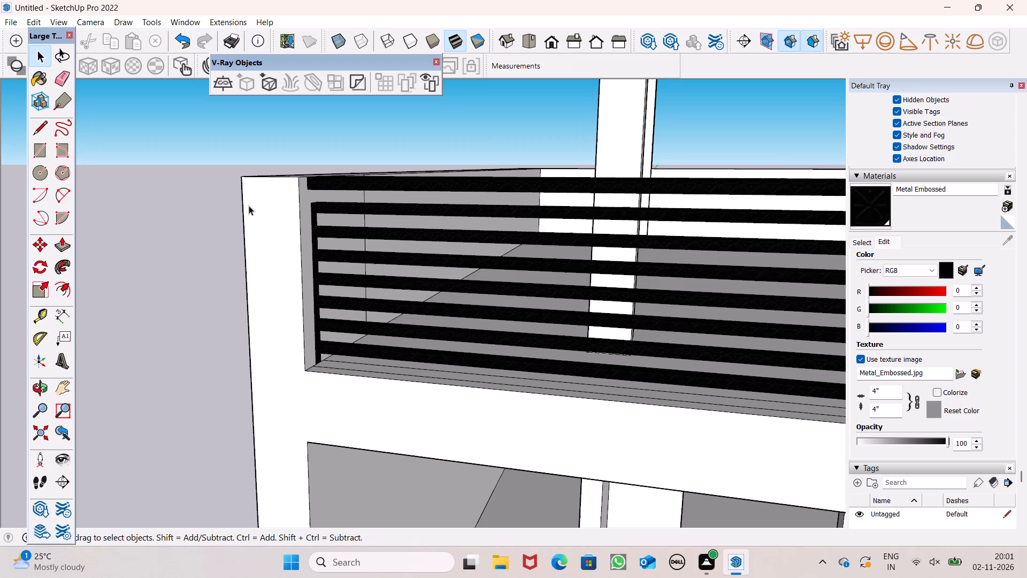
# Examine the terrace railing against the whole house from the railing side, at several distances and viewing angles.
pyautogui.scroll(-5, 249, 206)
pyautogui.moveTo(282, 276); pyautogui.dragTo(369, 299, button='middle')
pyautogui.scroll(-6, 126, 212)
pyautogui.moveTo(212, 236); pyautogui.dragTo(216, 169, button='middle')
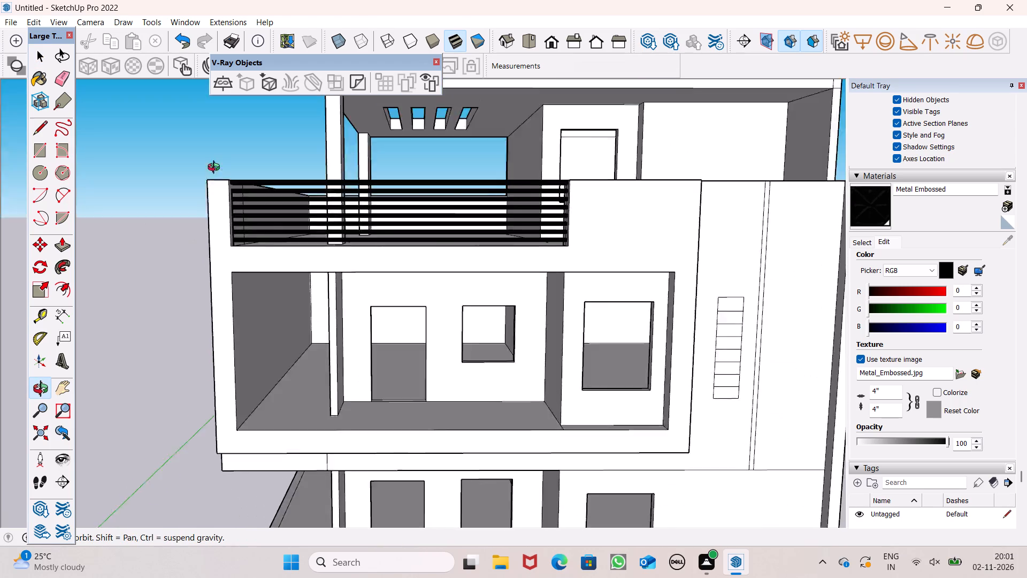
pyautogui.moveTo(216, 169); pyautogui.dragTo(227, 219, button='middle')
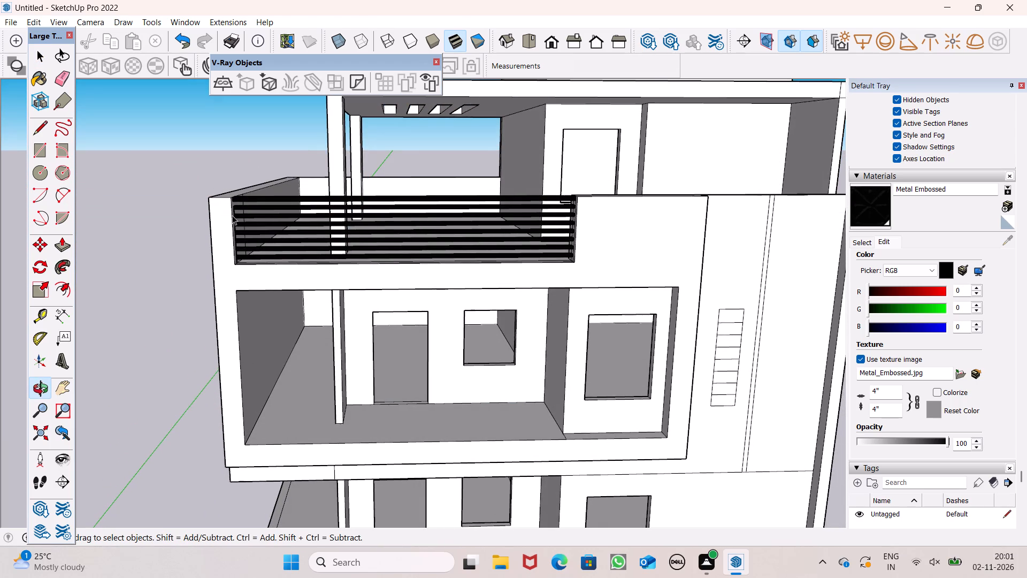
pyautogui.scroll(-4, 222, 215)
pyautogui.moveTo(330, 257); pyautogui.dragTo(336, 212, button='middle')
pyautogui.scroll(-1, 167, 231)
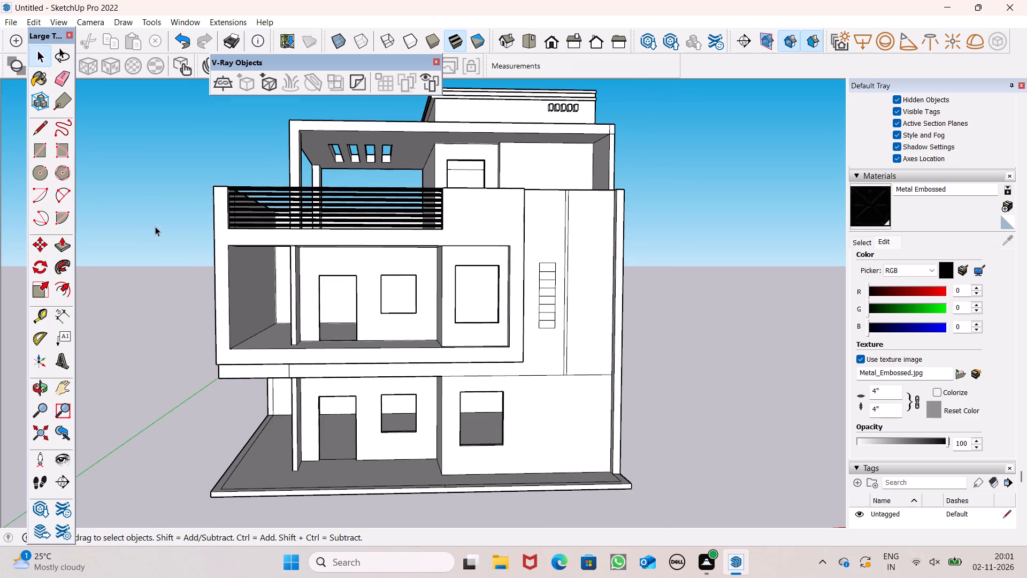
pyautogui.moveTo(332, 279); pyautogui.dragTo(235, 351, button='middle')
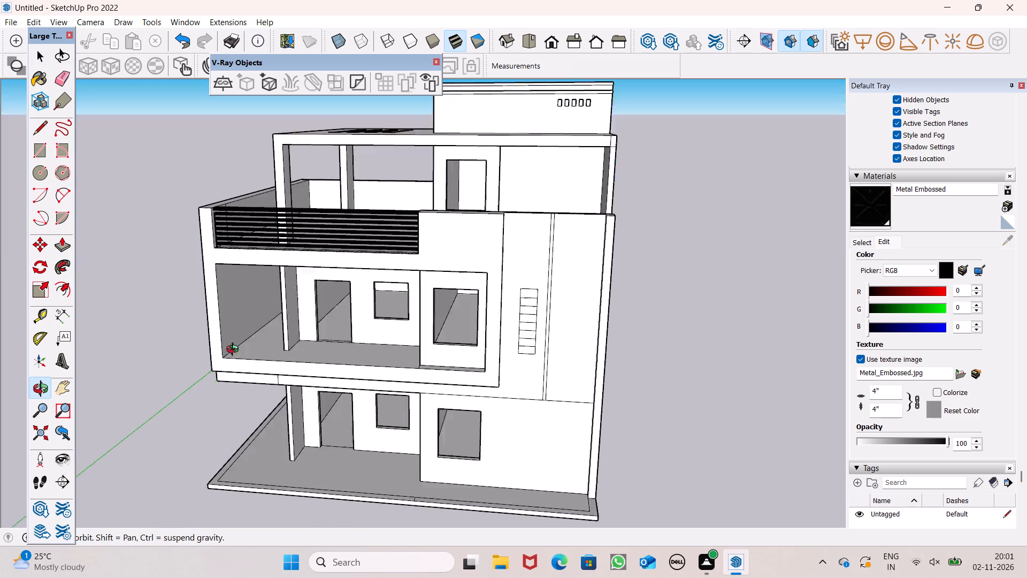
pyautogui.moveTo(235, 351); pyautogui.dragTo(335, 336, button='middle')
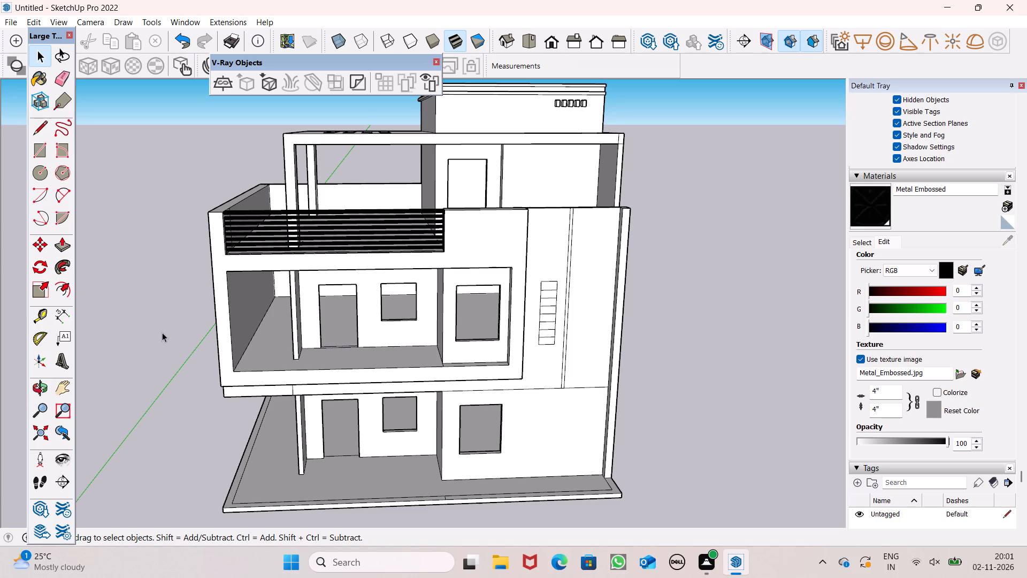
pyautogui.scroll(-2, 162, 330)
pyautogui.moveTo(217, 412); pyautogui.dragTo(204, 371, button='middle')
pyautogui.scroll(-3, 179, 356)
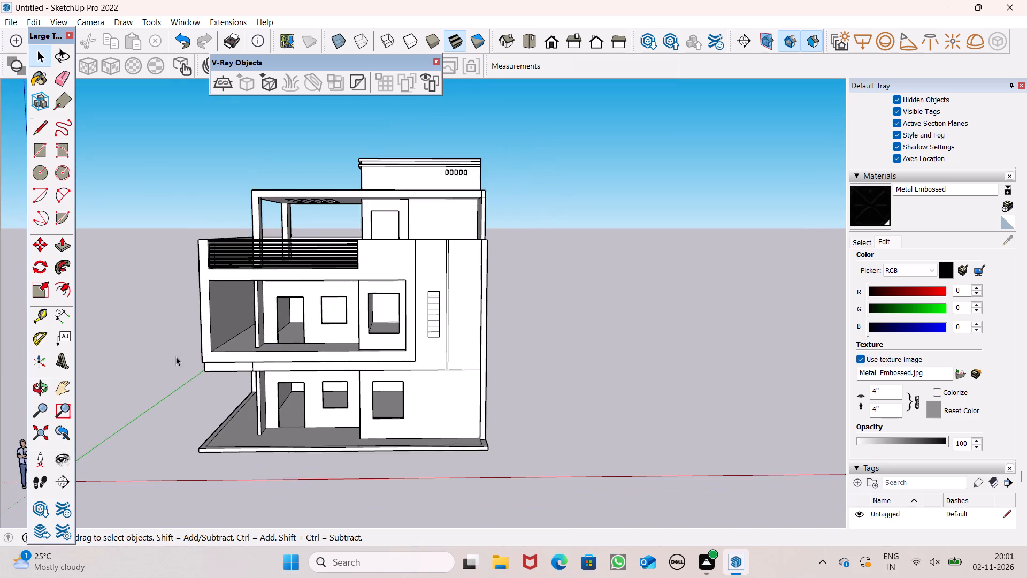
pyautogui.moveTo(221, 392); pyautogui.dragTo(228, 407, button='middle')
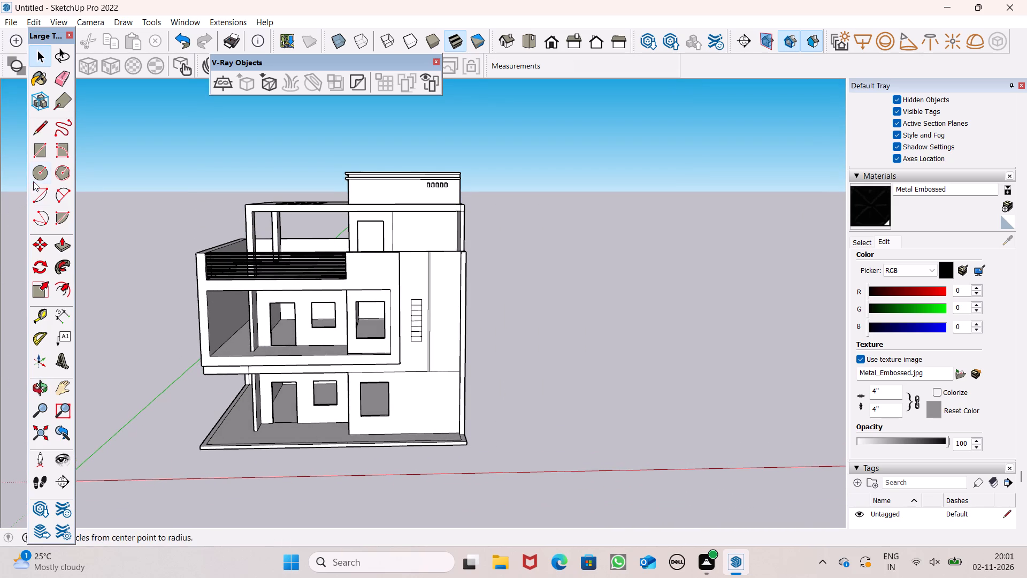
# Draw an upright door-sized rectangle of 4' by 7' in the empty space beside the house.
pyautogui.click(36, 143)
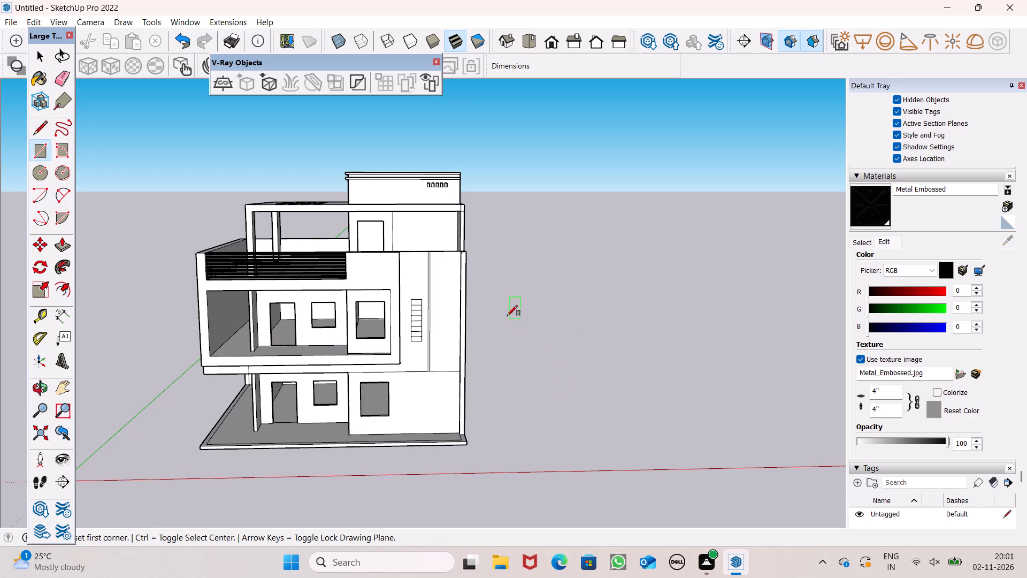
pyautogui.click(507, 315)
pyautogui.write("4',7'")
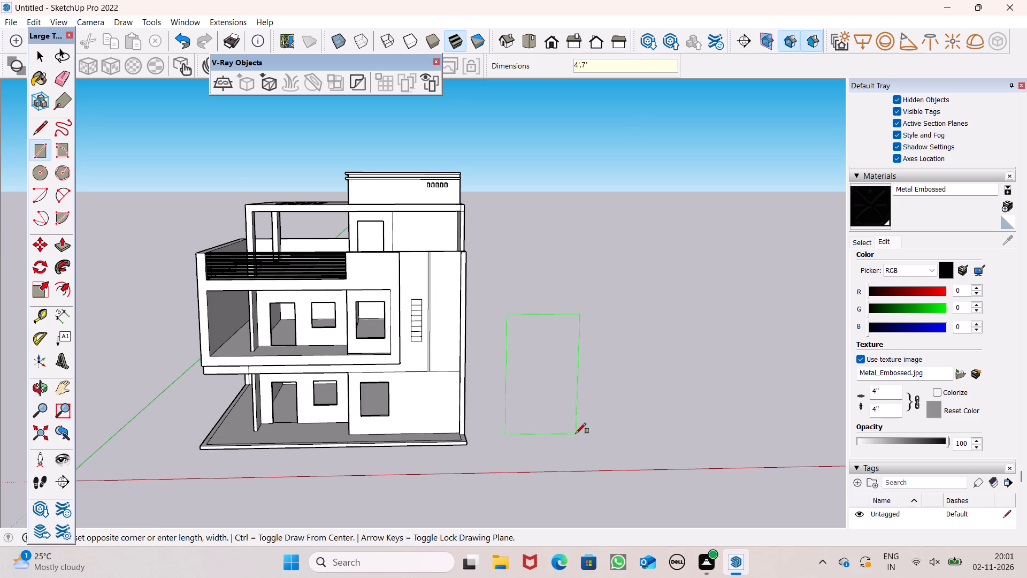
pyautogui.press('Return')
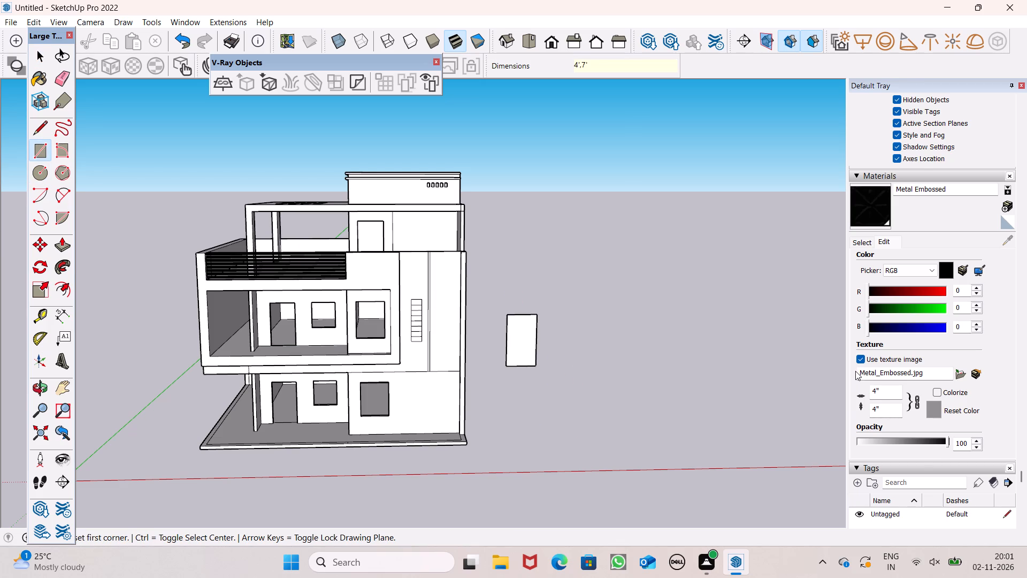
# Draw two smaller upright rectangles beyond the 4' by 7' one, about 3' 1" by 4' 6" and about 2' 9" by 4' 6".
pyautogui.scroll(1, 854, 369)
pyautogui.scroll(2, 586, 335)
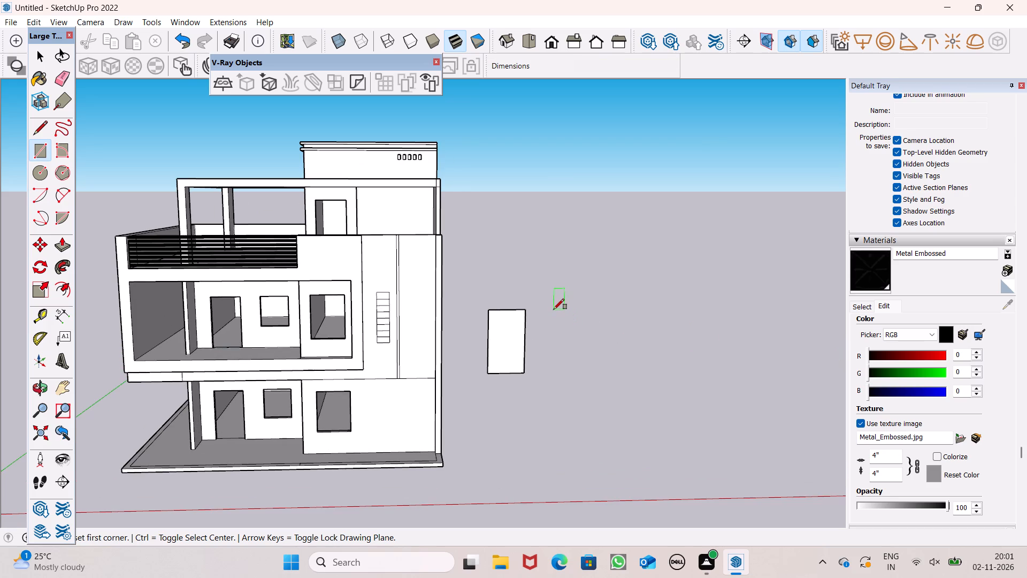
pyautogui.click(553, 309)
pyautogui.scroll(5, 568, 331)
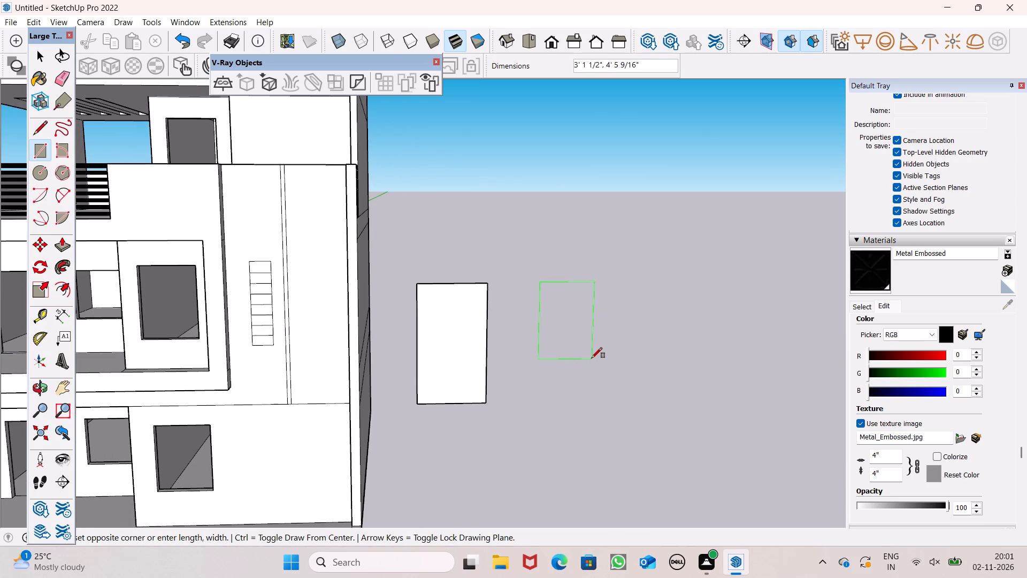
pyautogui.click(592, 358)
pyautogui.click(643, 286)
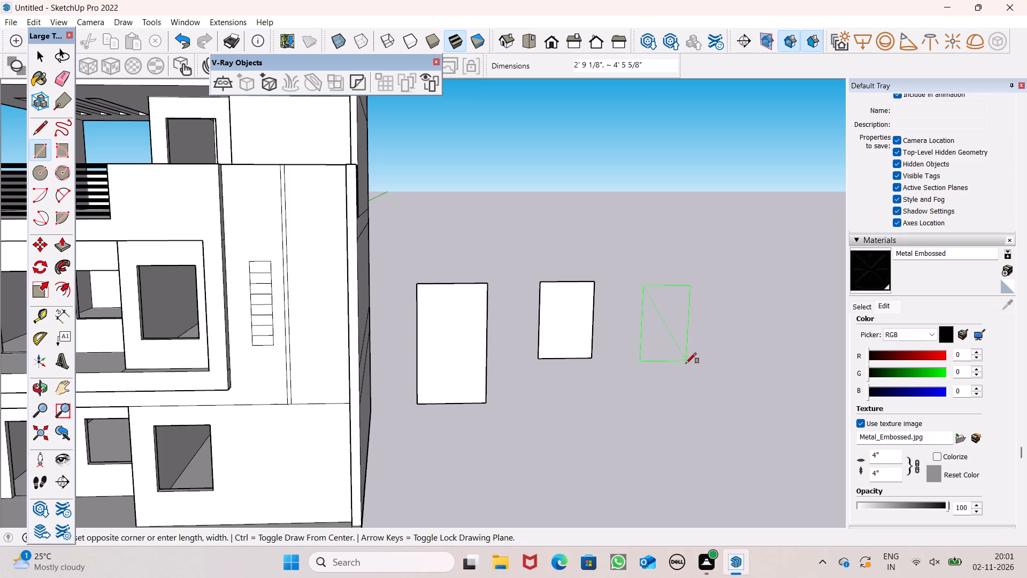
pyautogui.click(688, 367)
pyautogui.press('space')
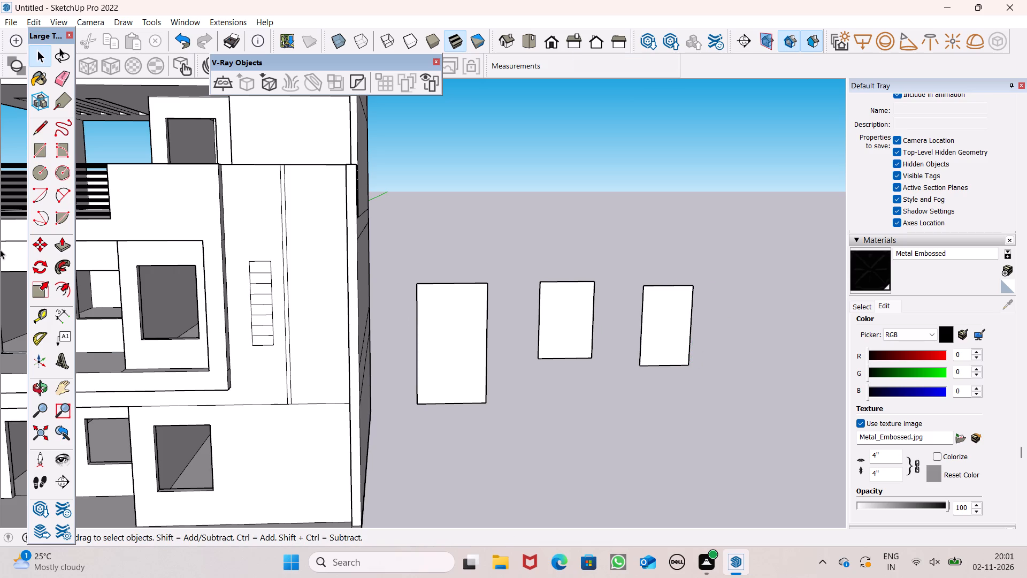
# Offset the outline of the 4' by 7' rectangle inward to form a narrow frame border.
pyautogui.click(67, 288)
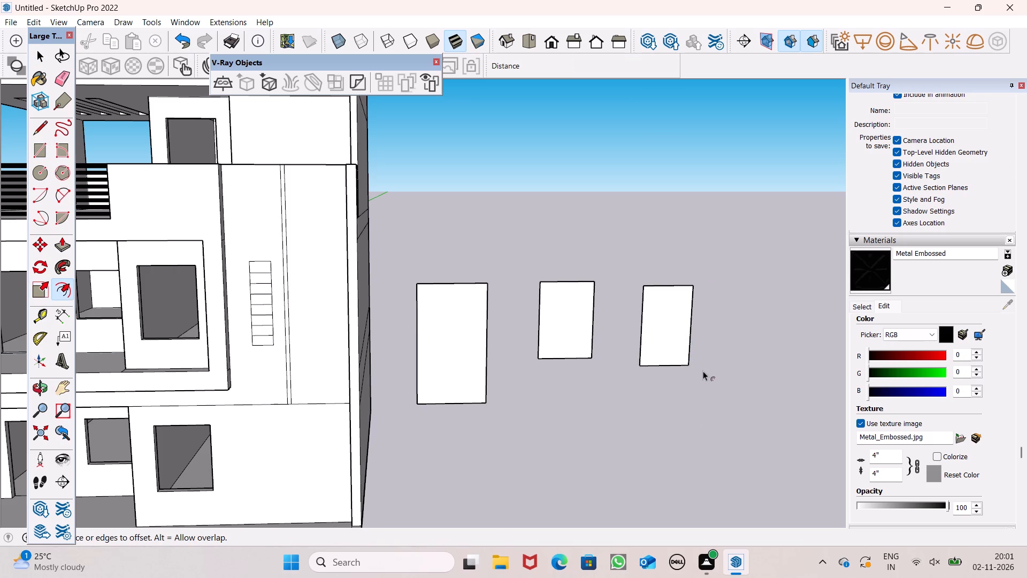
pyautogui.scroll(1, 698, 359)
pyautogui.scroll(3, 309, 300)
pyautogui.moveTo(451, 274); pyautogui.dragTo(452, 276)
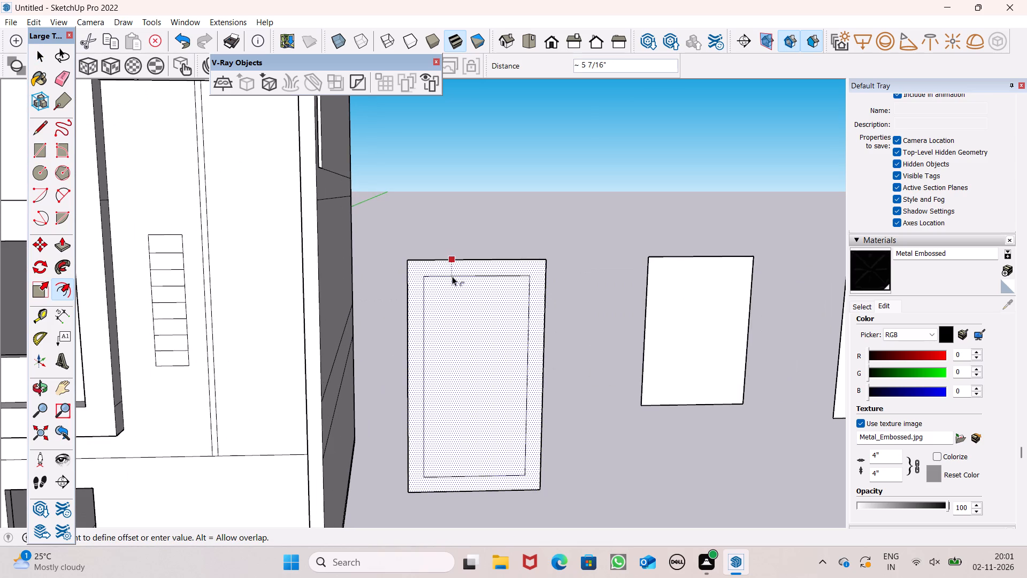
pyautogui.moveTo(452, 276); pyautogui.dragTo(454, 269)
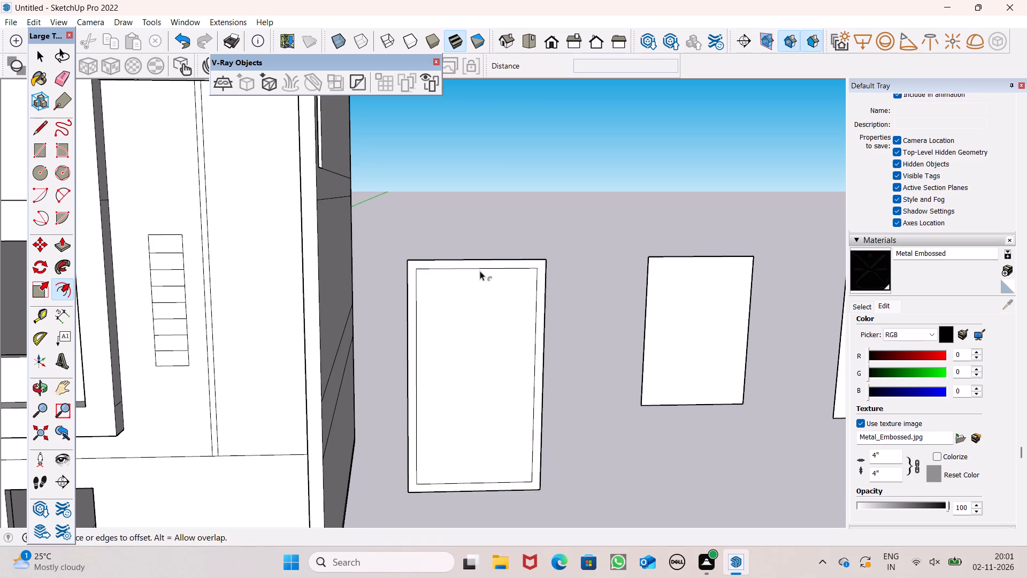
# Offset the outlines of the two smaller rectangles inward, about 2 5/8" on the middle one and about 2" on the outer one.
pyautogui.scroll(-2, 412, 280)
pyautogui.scroll(4, 696, 277)
pyautogui.click(614, 257)
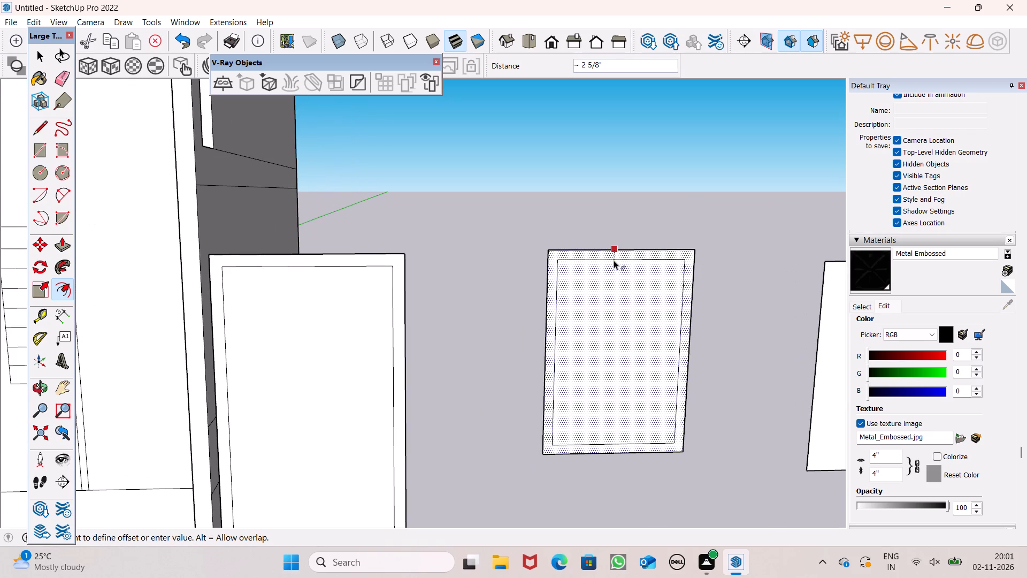
pyautogui.scroll(-5, 416, 266)
pyautogui.scroll(4, 639, 266)
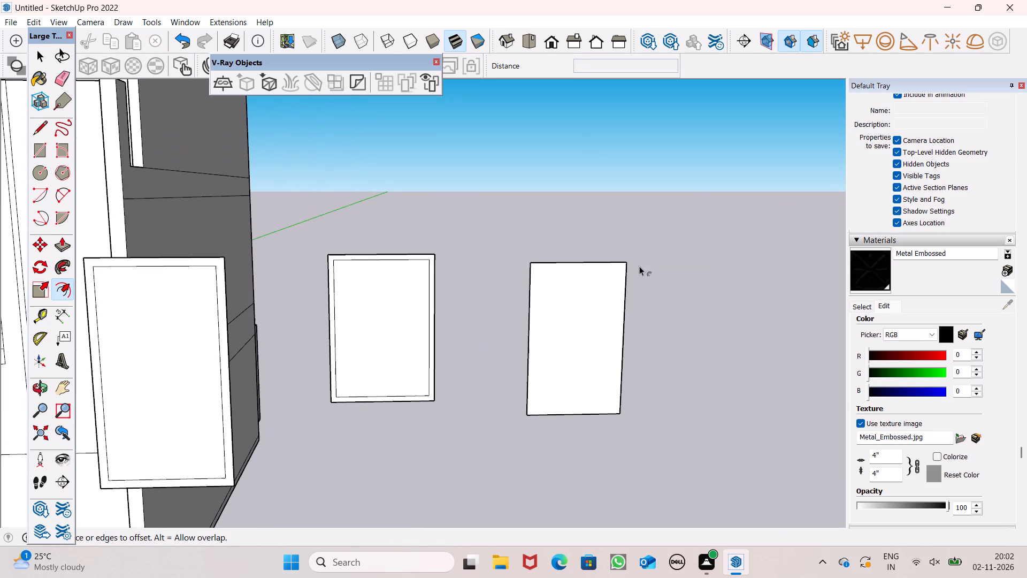
pyautogui.scroll(3, 532, 261)
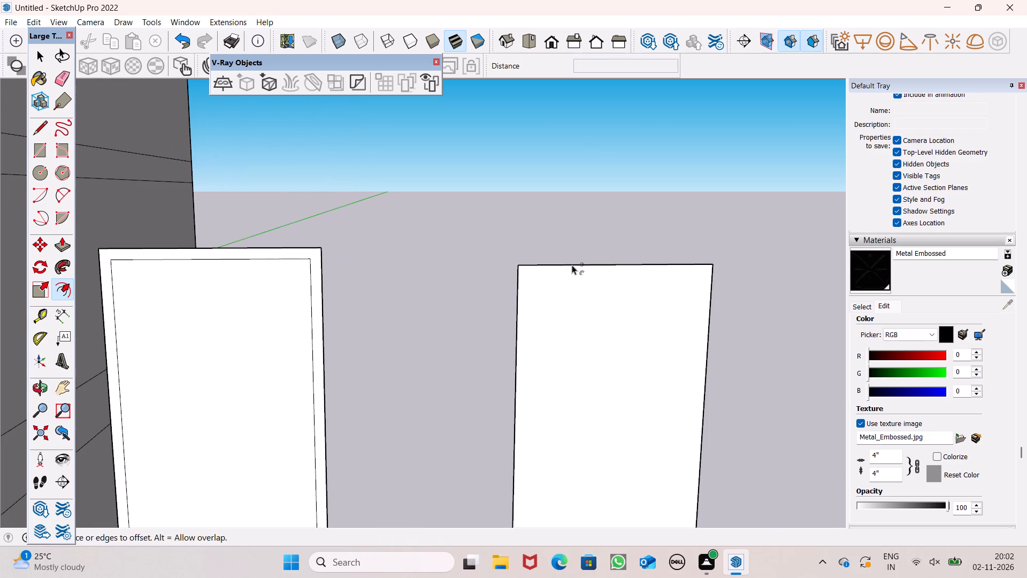
pyautogui.moveTo(569, 269); pyautogui.dragTo(569, 277)
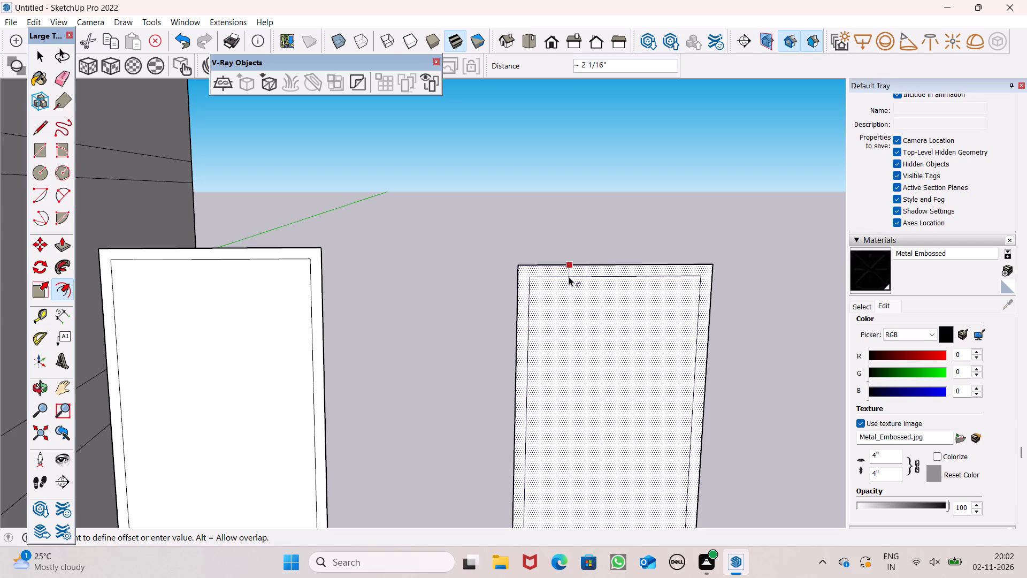
pyautogui.moveTo(569, 277); pyautogui.dragTo(569, 278)
pyautogui.press('space')
pyautogui.click(564, 211)
# Draw a vertical strip about 3" wide and 4' 2" high across the middle rectangle's inner face, from its top edge to its bottom edge.
pyautogui.scroll(-6, 606, 212)
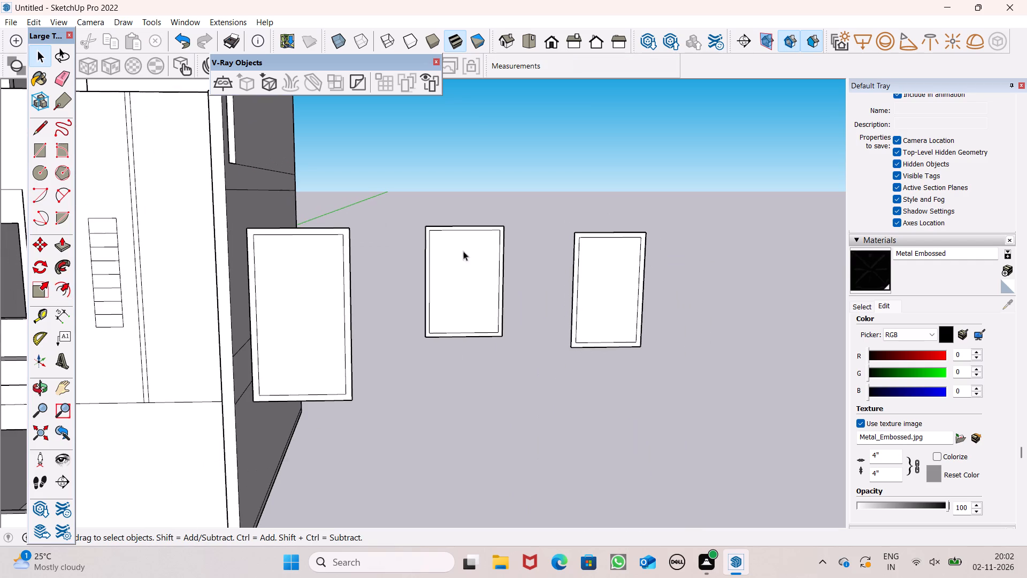
pyautogui.click(40, 148)
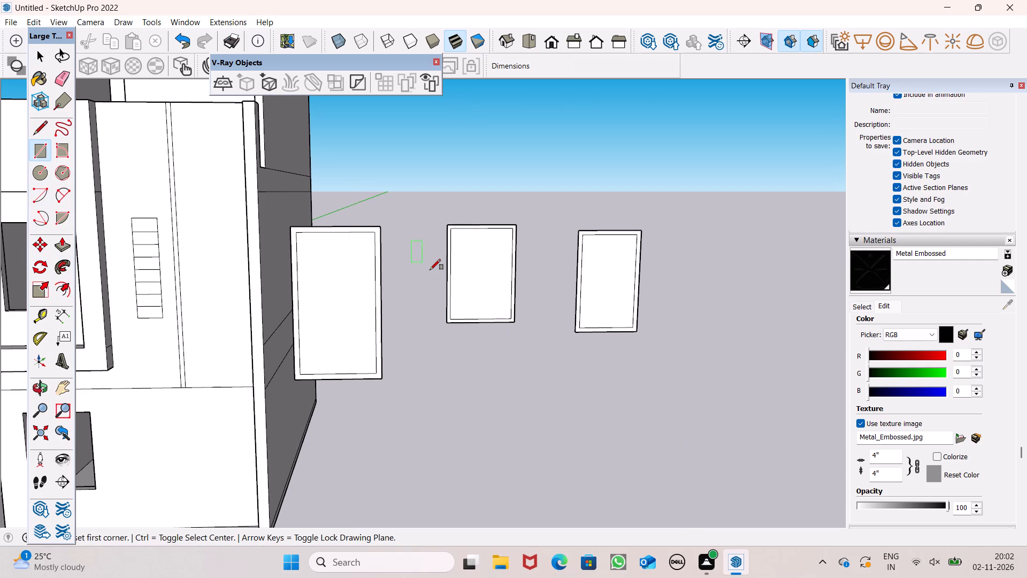
pyautogui.scroll(6, 433, 270)
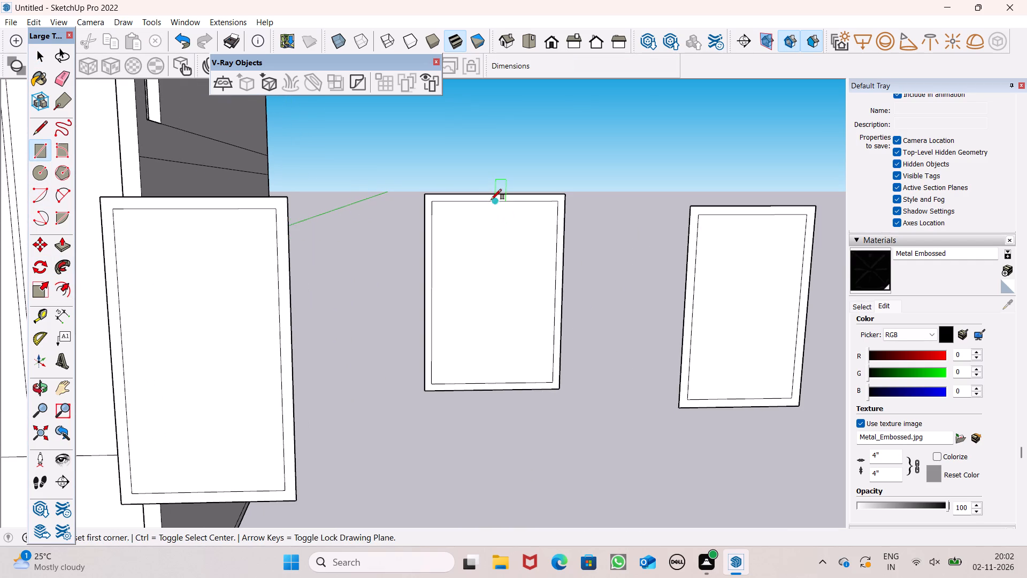
pyautogui.scroll(7, 488, 205)
pyautogui.click(495, 195)
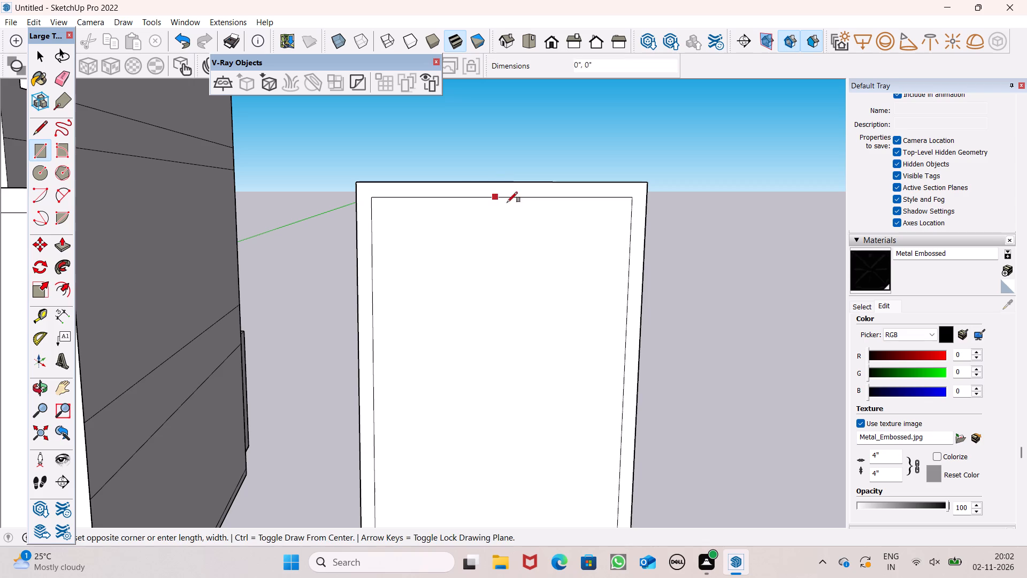
pyautogui.scroll(-4, 526, 218)
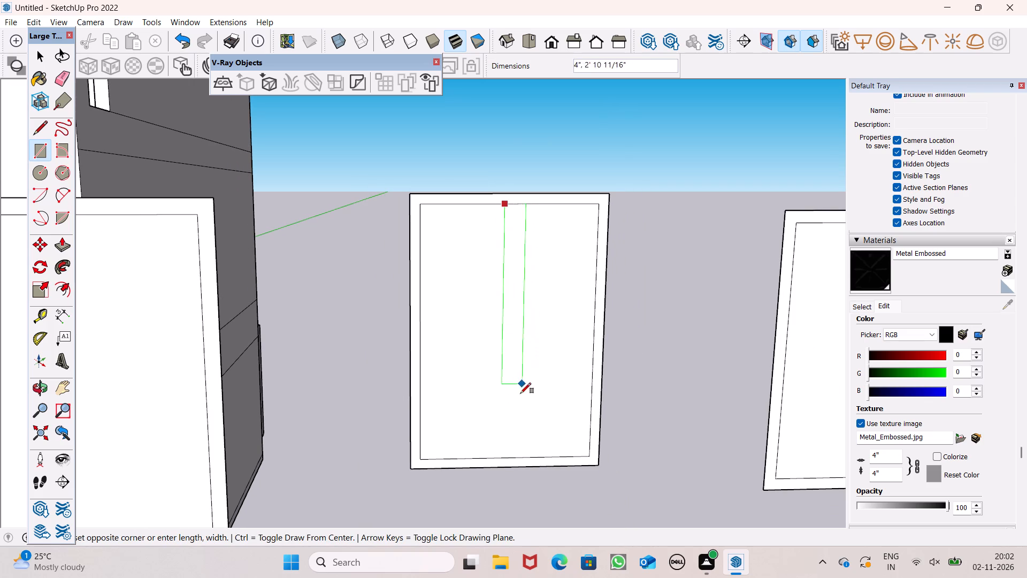
pyautogui.click(517, 455)
pyautogui.middleClick(508, 278)
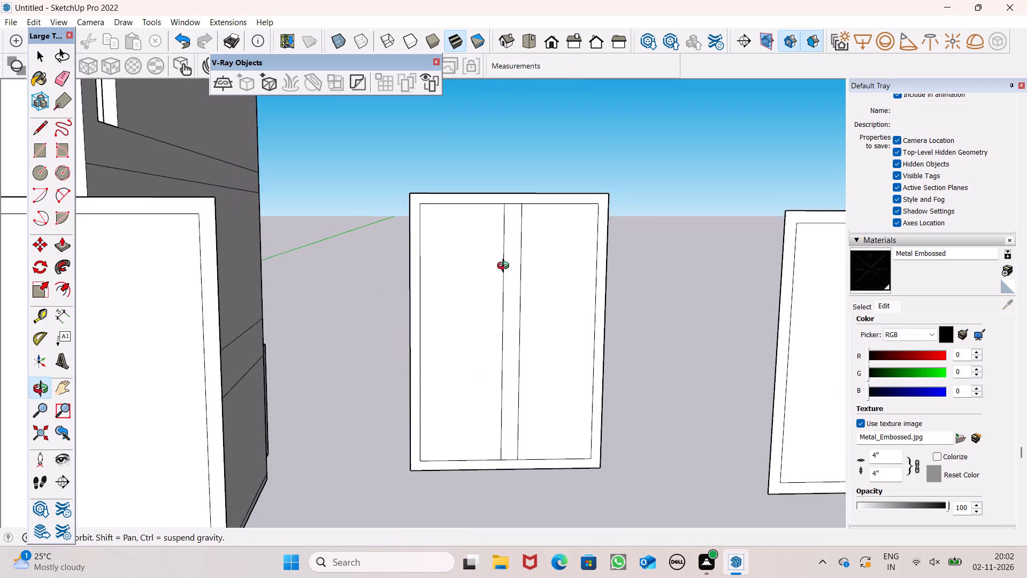
pyautogui.press('space')
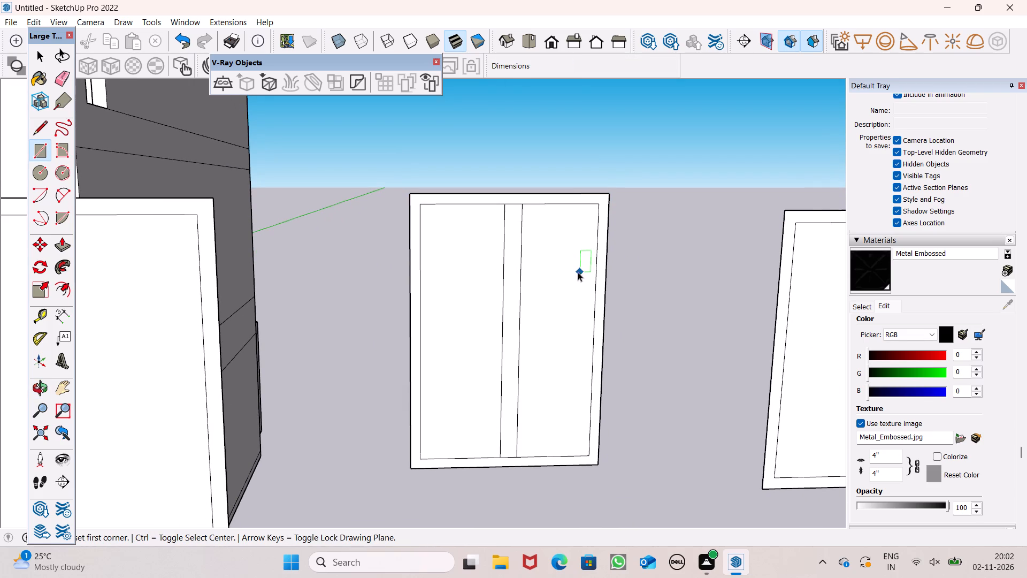
# Move the vertical strip in the middle rectangle about 1 1/4" sideways, toward the house.
pyautogui.scroll(4, 511, 210)
pyautogui.doubleClick(510, 223)
pyautogui.scroll(-2, 512, 219)
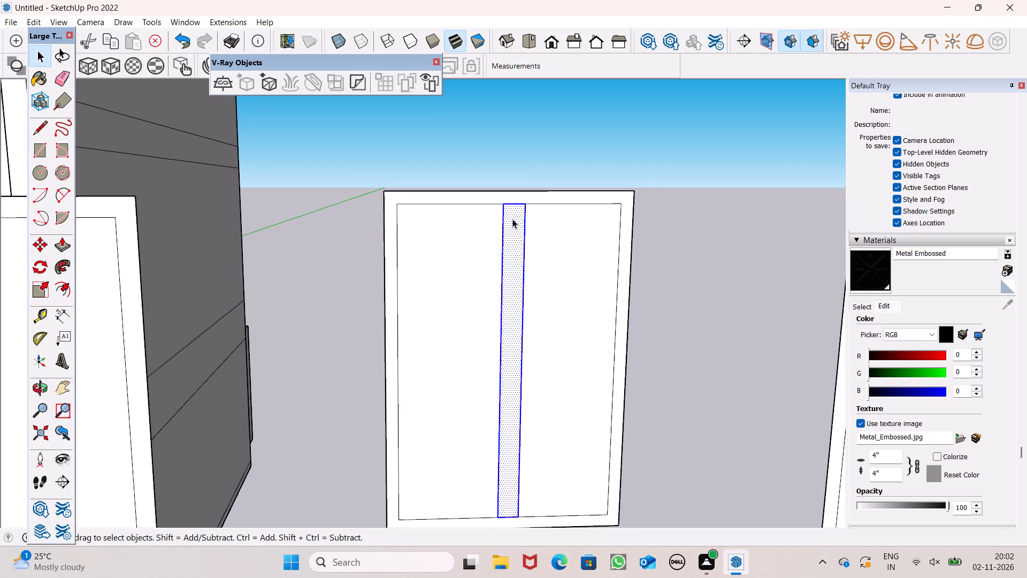
pyautogui.scroll(-1, 512, 219)
pyautogui.moveTo(525, 227); pyautogui.dragTo(516, 251, button='middle')
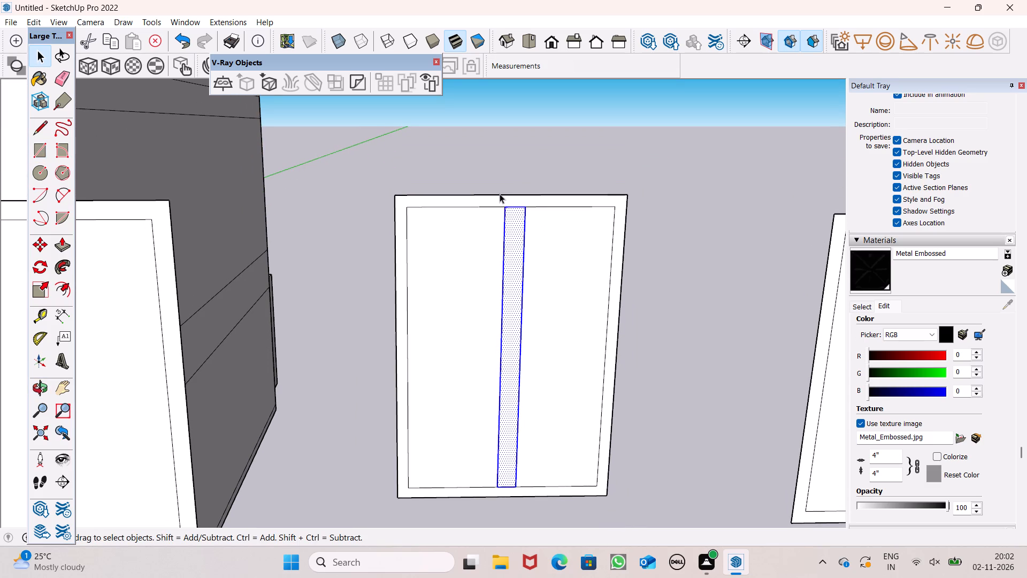
pyautogui.press('m')
pyautogui.press('Return')
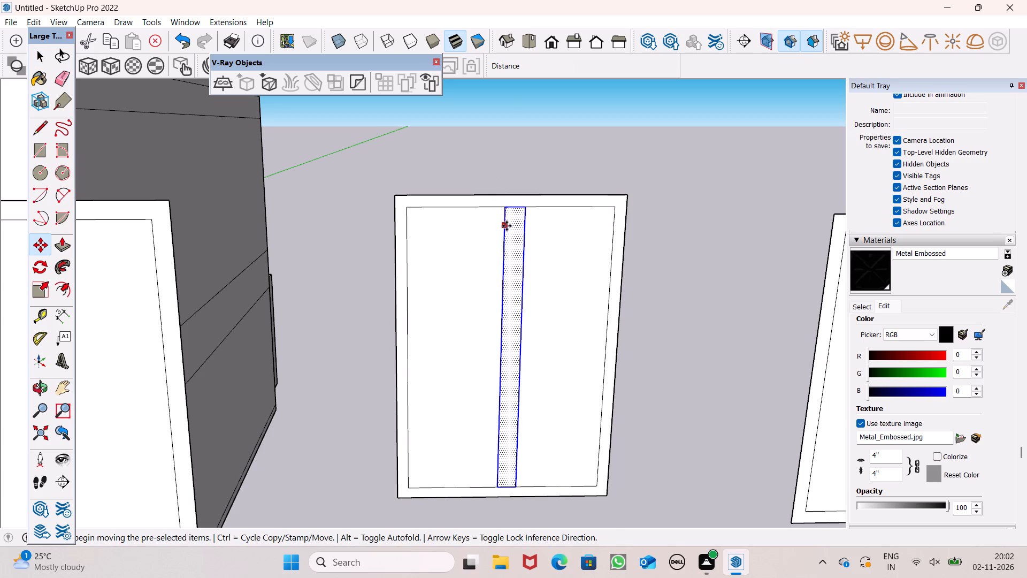
pyautogui.scroll(2, 507, 226)
pyautogui.moveTo(518, 229); pyautogui.dragTo(511, 230)
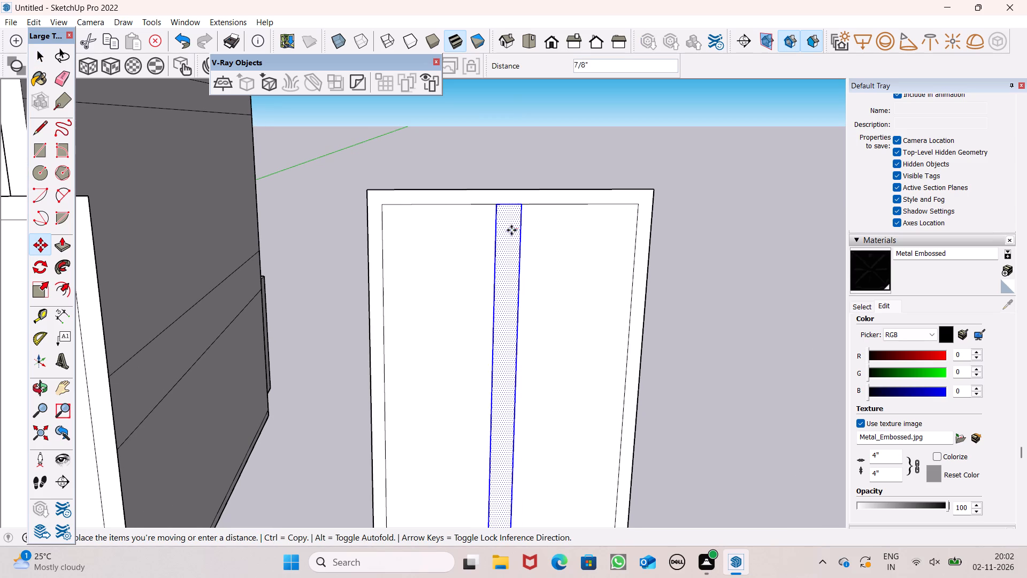
pyautogui.moveTo(511, 230); pyautogui.dragTo(509, 232)
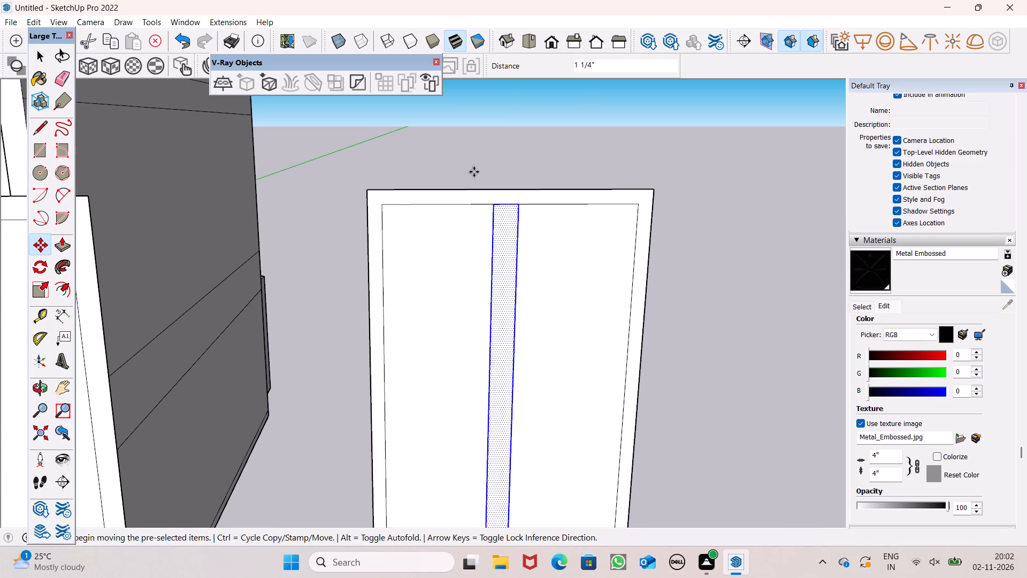
pyautogui.press('space')
pyautogui.click(462, 157)
# Measure the widths of the two panes on either side of the middle rectangle's vertical strip.
pyautogui.scroll(-2, 457, 151)
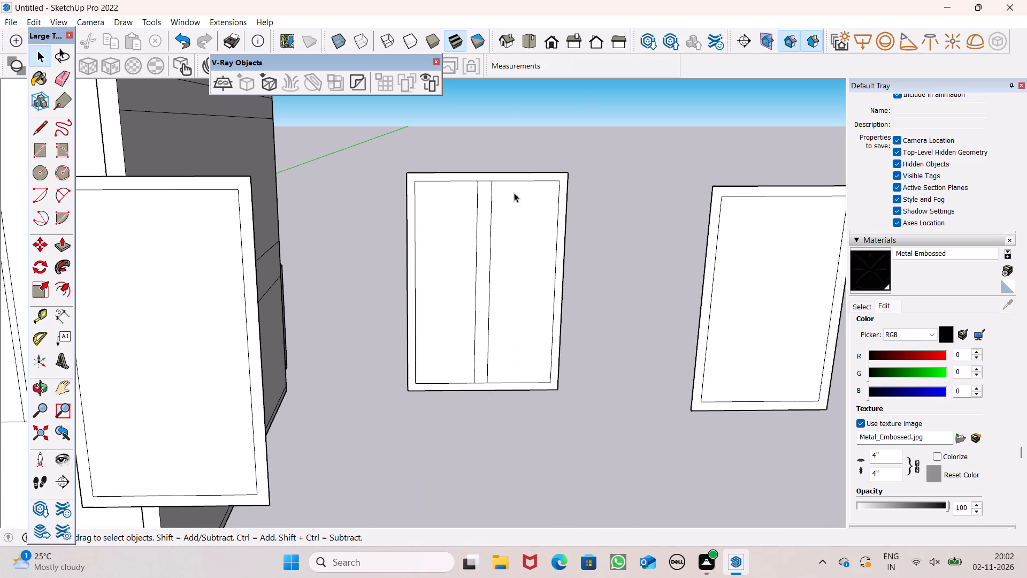
pyautogui.moveTo(543, 225); pyautogui.dragTo(528, 188, button='middle')
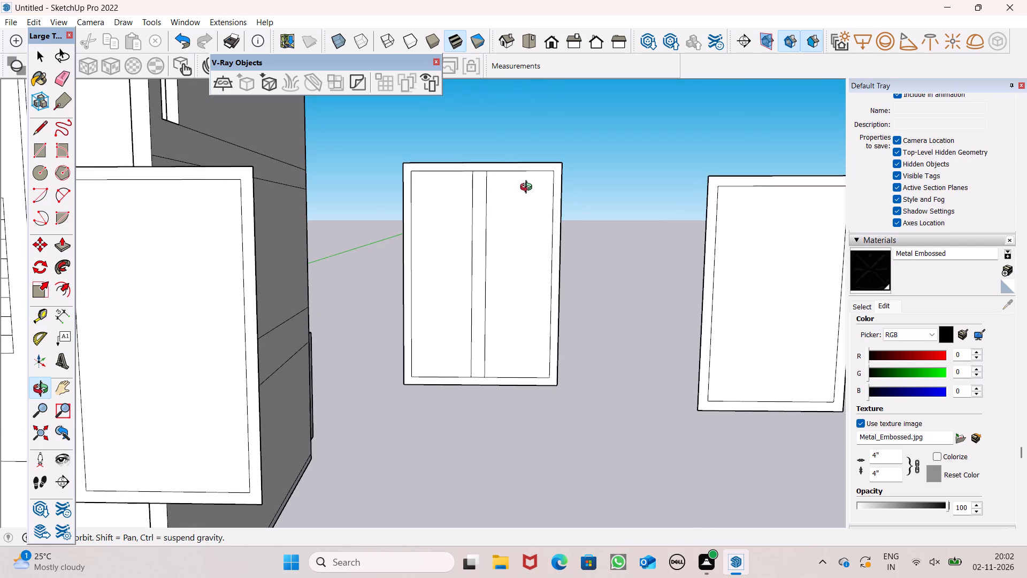
pyautogui.moveTo(528, 188); pyautogui.dragTo(528, 189, button='middle')
pyautogui.click(68, 321)
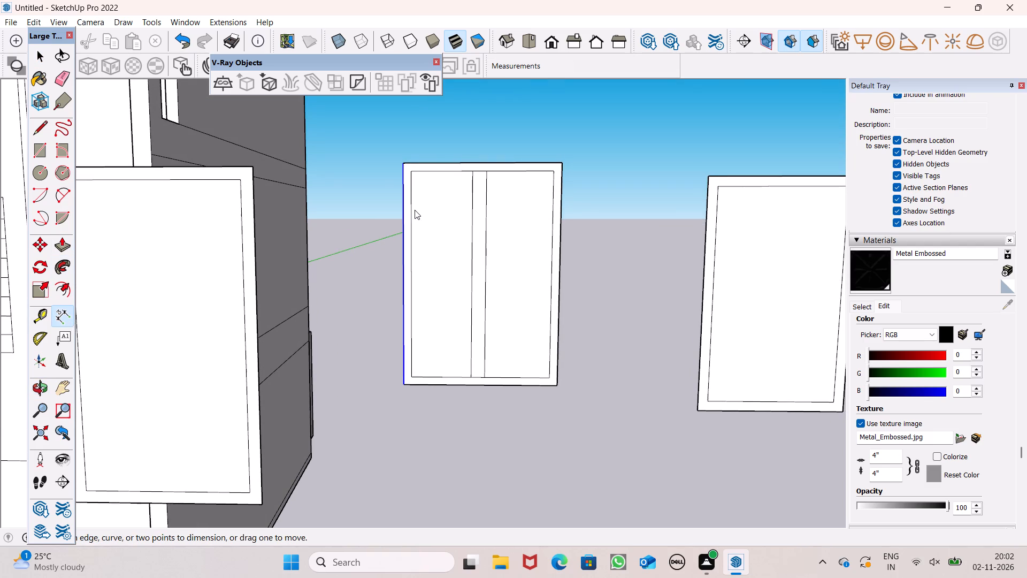
pyautogui.moveTo(423, 219); pyautogui.dragTo(435, 256, button='middle')
pyautogui.scroll(5, 402, 170)
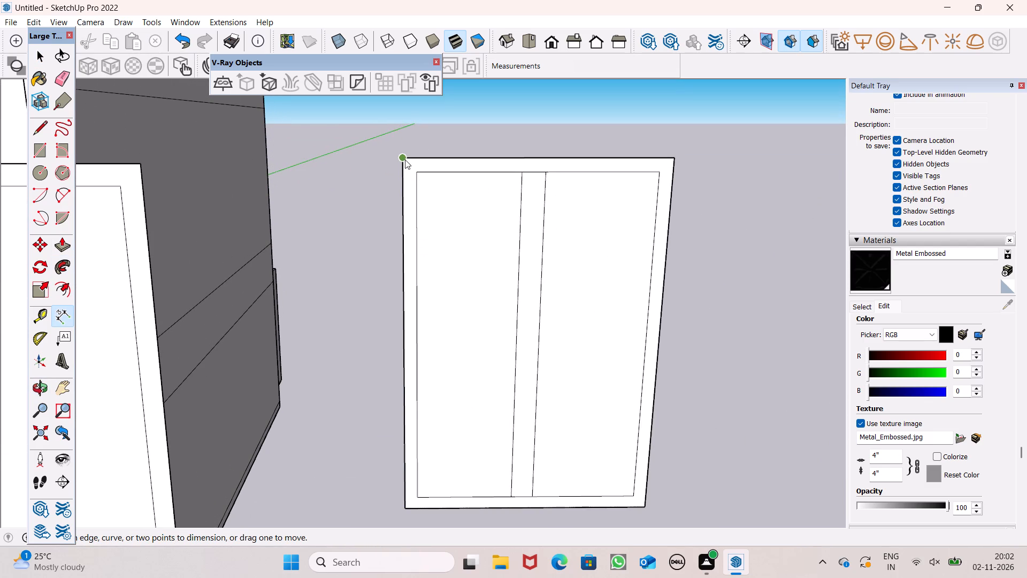
pyautogui.click(419, 173)
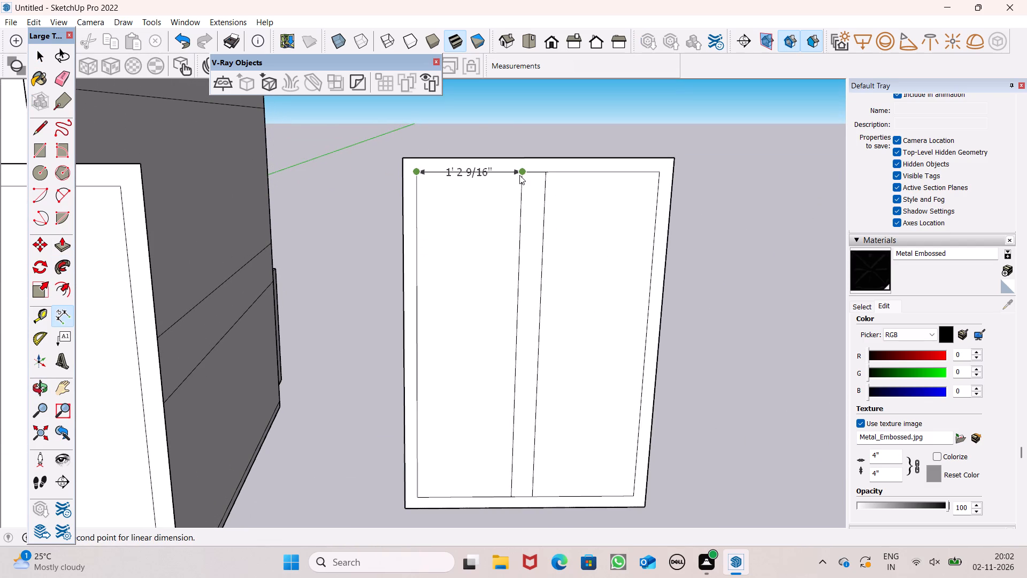
pyautogui.press('space')
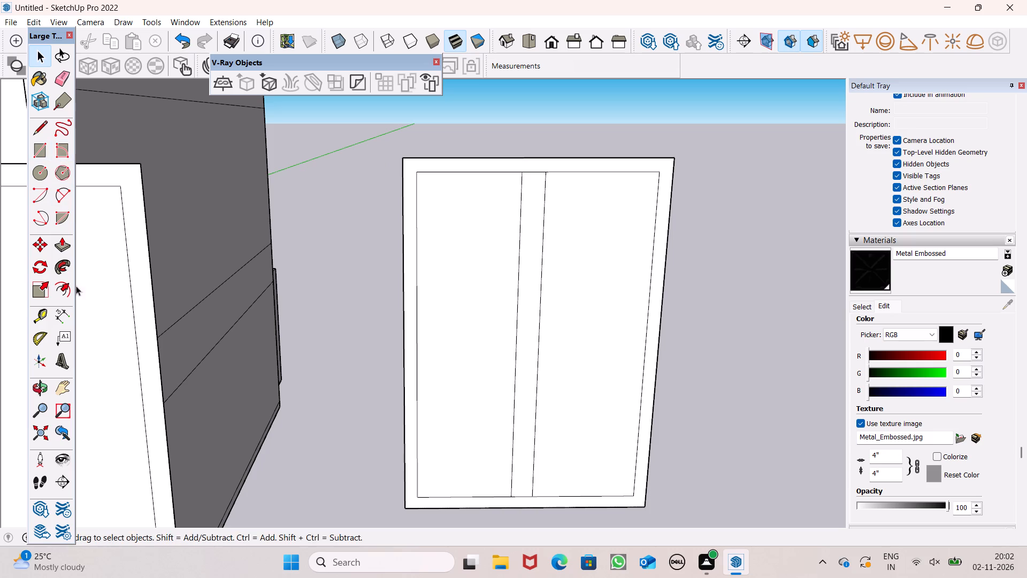
pyautogui.click(65, 313)
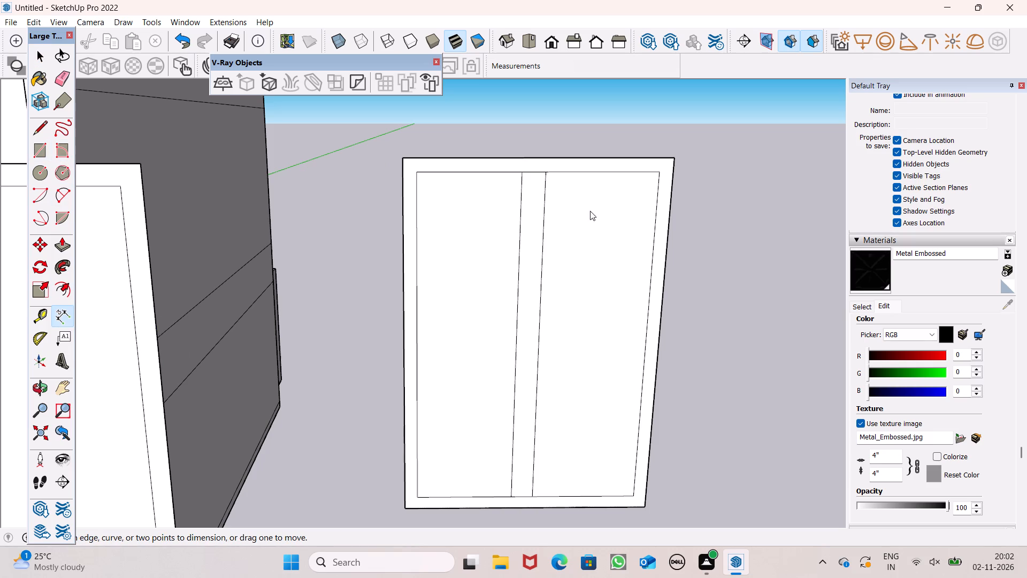
pyautogui.moveTo(545, 176); pyautogui.dragTo(550, 176)
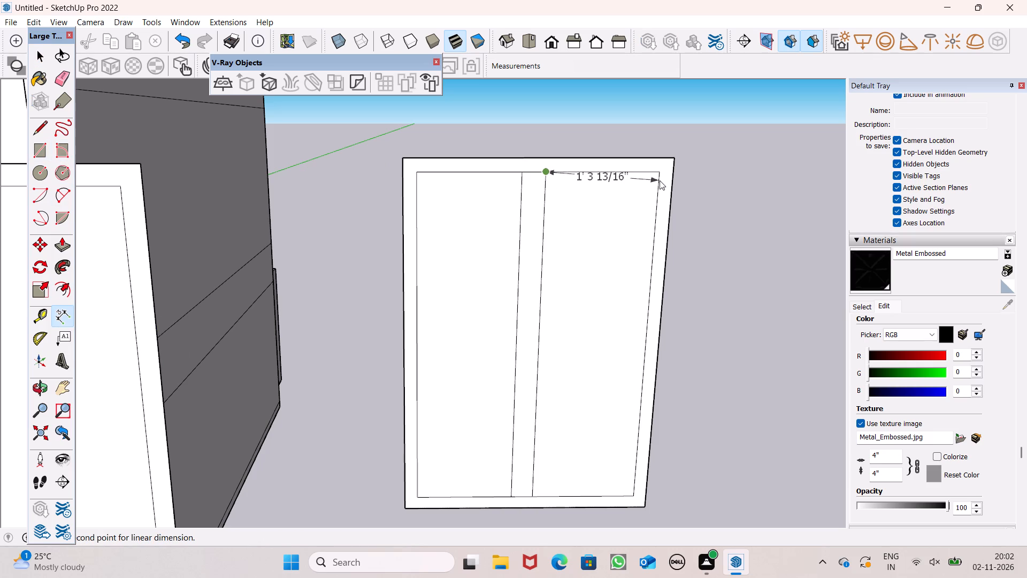
pyautogui.press('space')
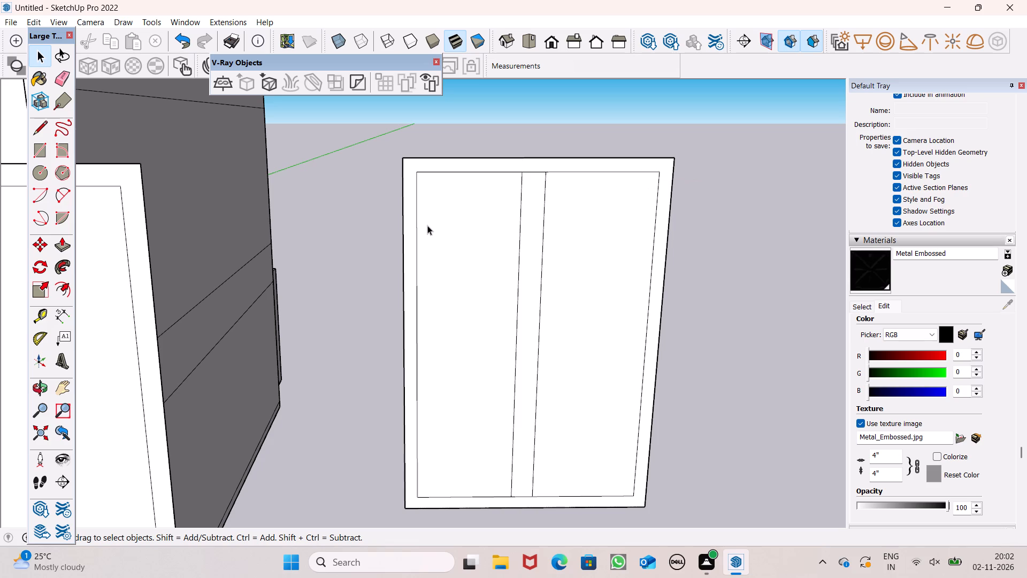
# Erase the short edges closing the vertical strip at the top and bottom of the middle panel so it joins the frame.
pyautogui.scroll(-7, 427, 225)
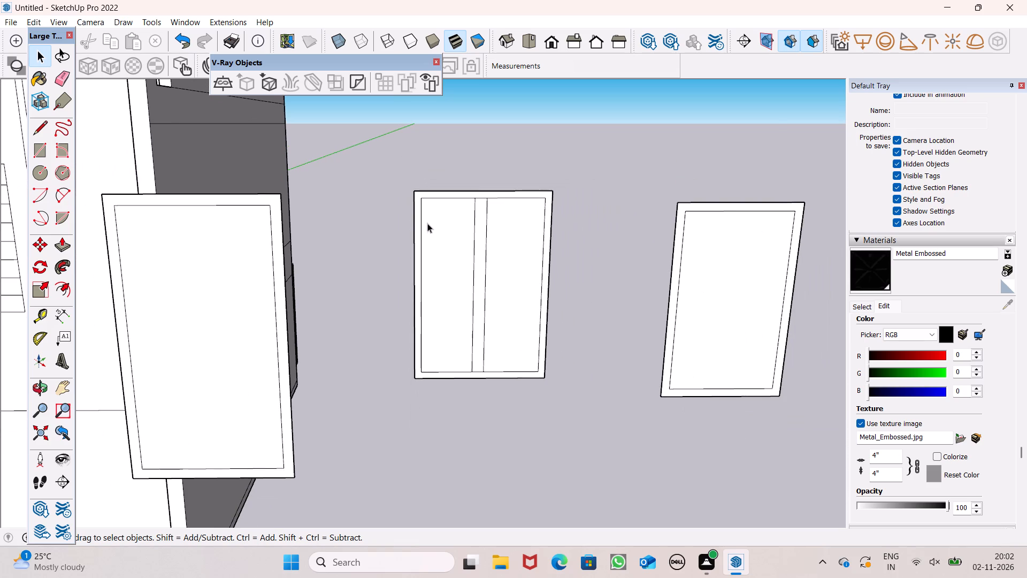
pyautogui.click(62, 76)
pyautogui.scroll(5, 484, 208)
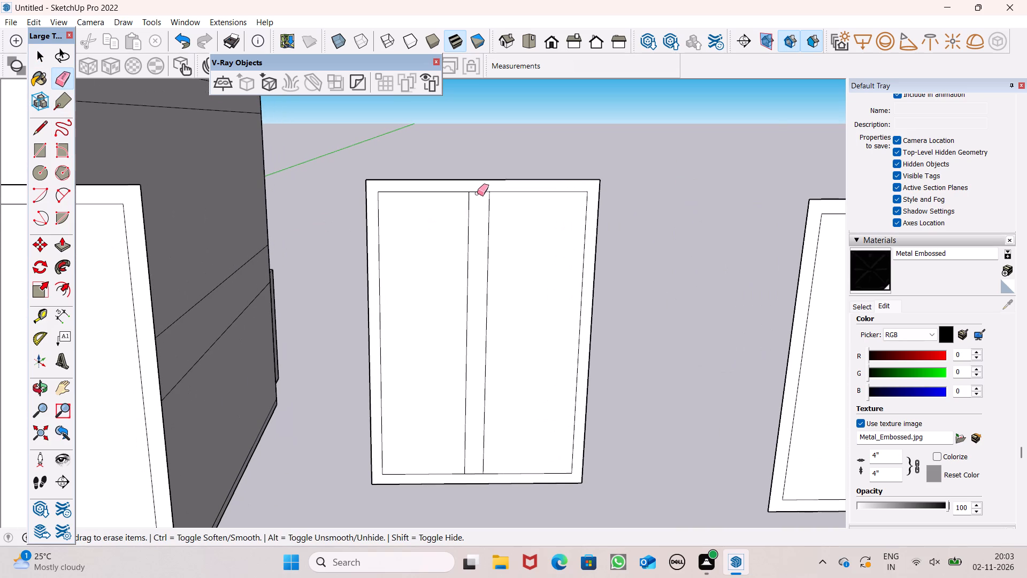
pyautogui.click(476, 192)
pyautogui.click(474, 472)
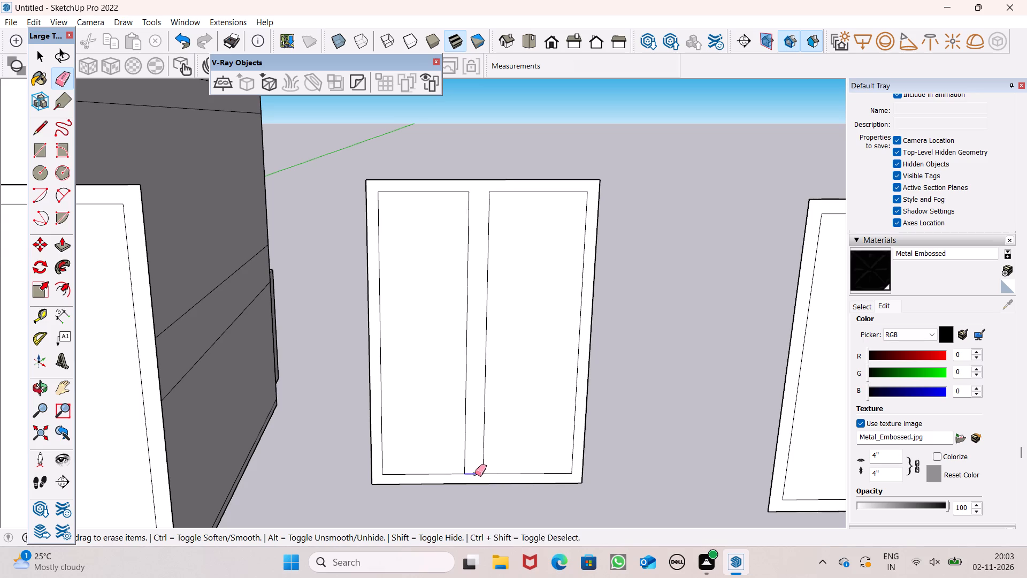
# Delete the whole outer framed rectangle farthest from the house.
pyautogui.scroll(-5, 390, 283)
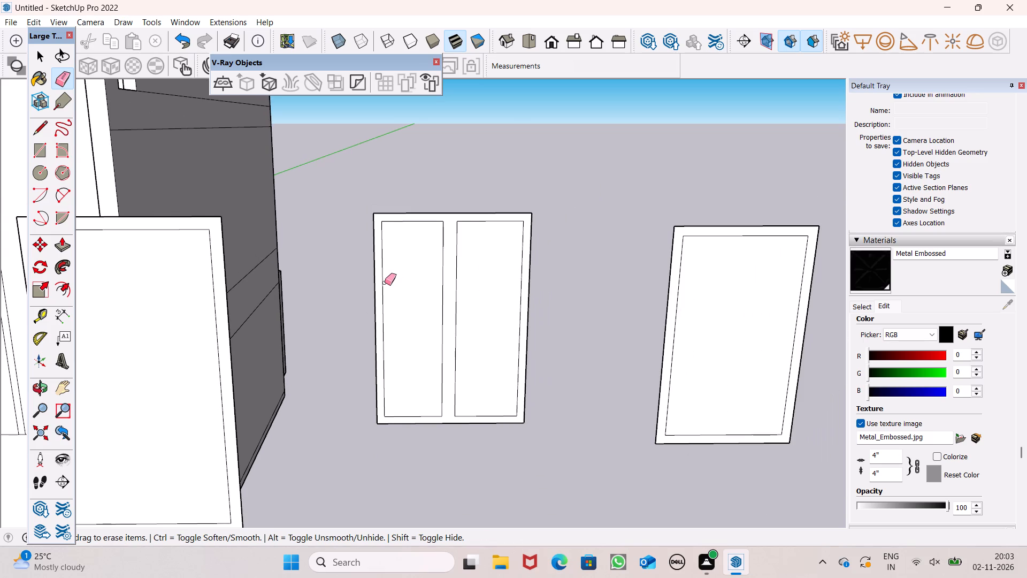
pyautogui.scroll(-1, 385, 283)
pyautogui.press('space')
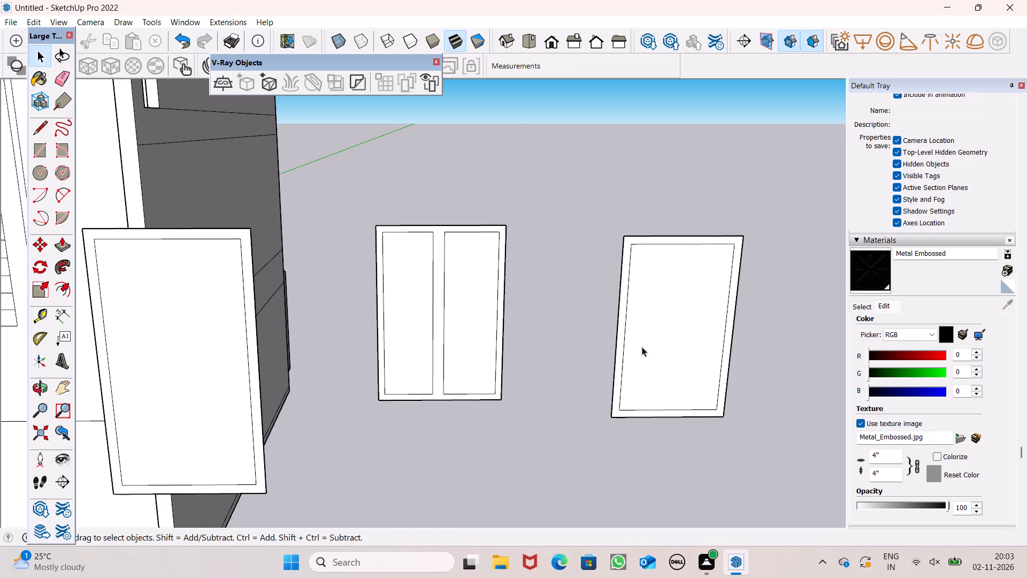
pyautogui.doubleClick(642, 346)
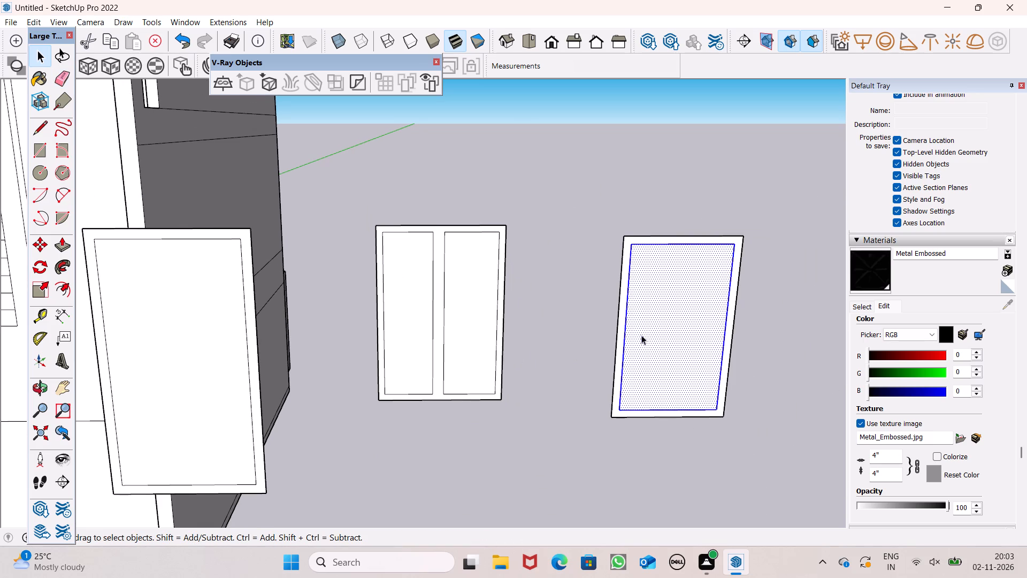
pyautogui.moveTo(597, 181); pyautogui.dragTo(790, 498)
pyautogui.press('Delete')
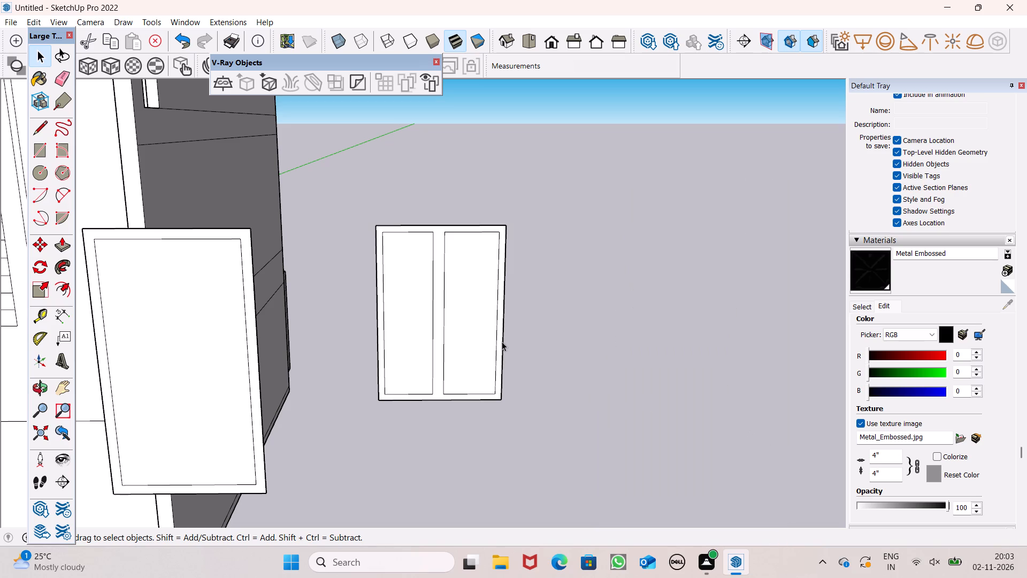
# Copy the whole two-pane panel about 5' 8" sideways, away from the house.
pyautogui.tripleClick(486, 347)
pyautogui.click(487, 347)
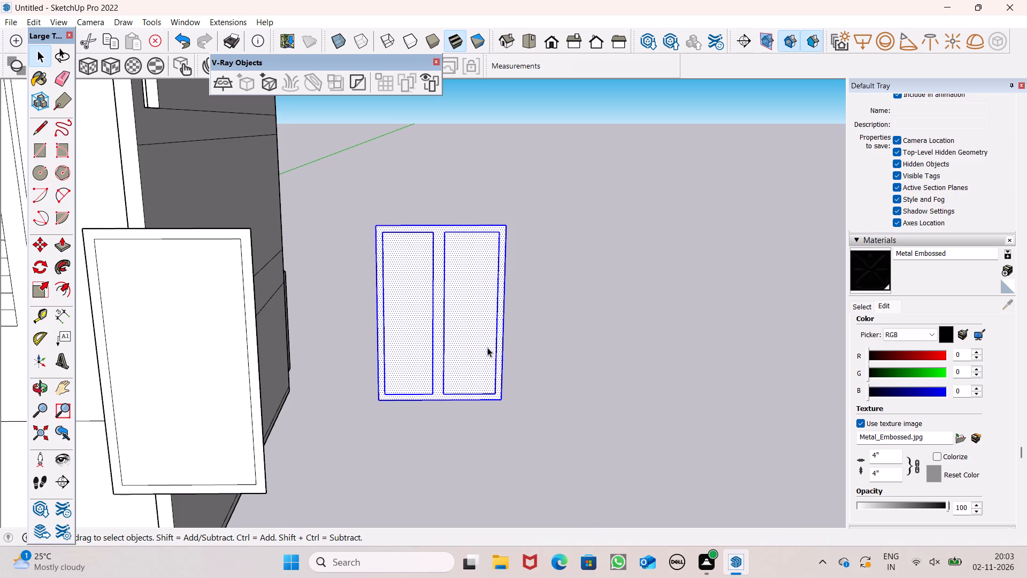
pyautogui.press('m')
pyautogui.press('Return')
pyautogui.scroll(-3, 382, 340)
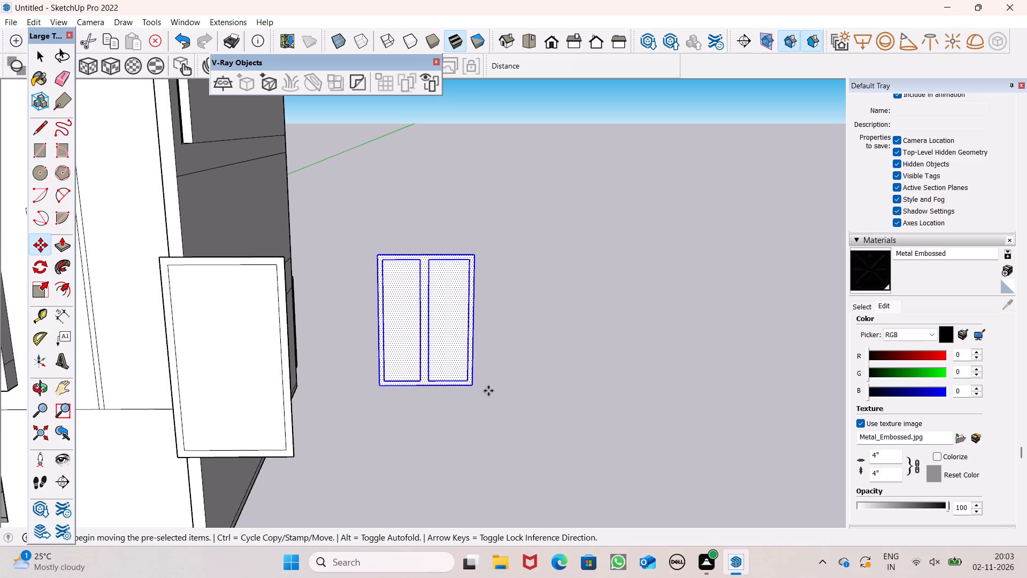
pyautogui.moveTo(470, 384); pyautogui.dragTo(574, 390)
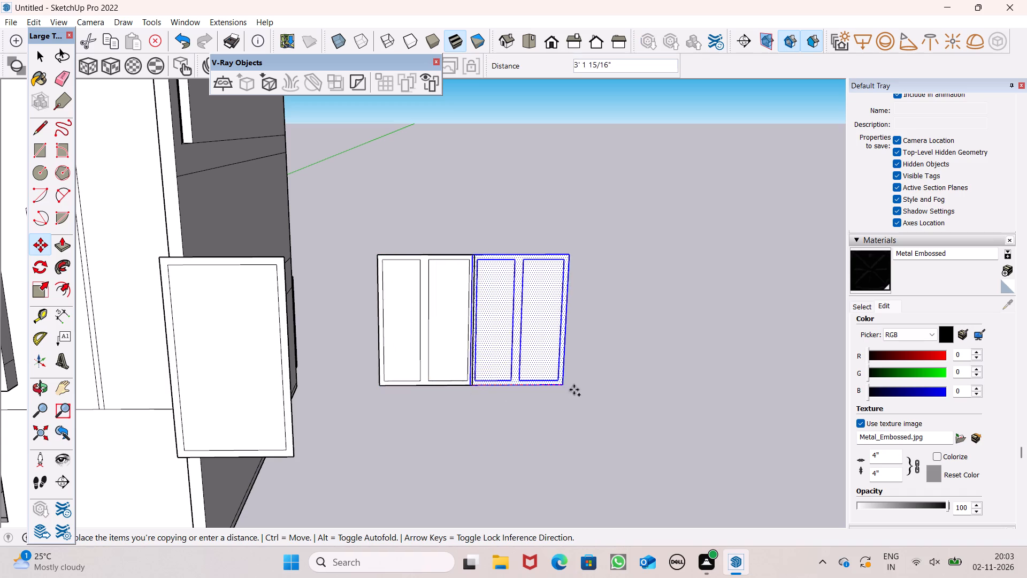
pyautogui.moveTo(574, 390); pyautogui.dragTo(645, 393)
pyautogui.press('space')
pyautogui.click(574, 457)
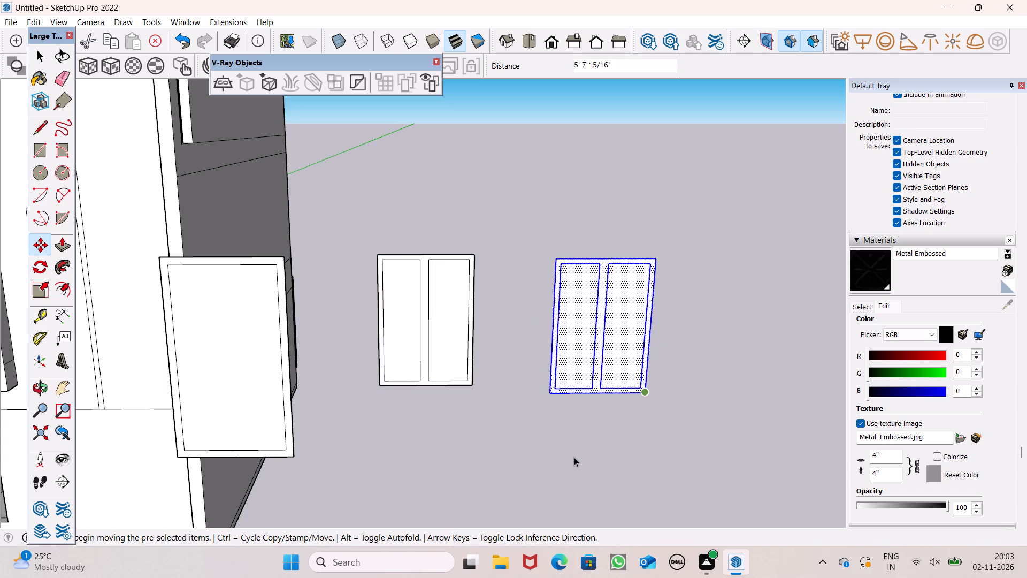
# Draw a horizontal strip about 2 7/16" high and 2' 9 11/16" wide across both panes in the upper part of the copied panel.
pyautogui.scroll(2, 659, 388)
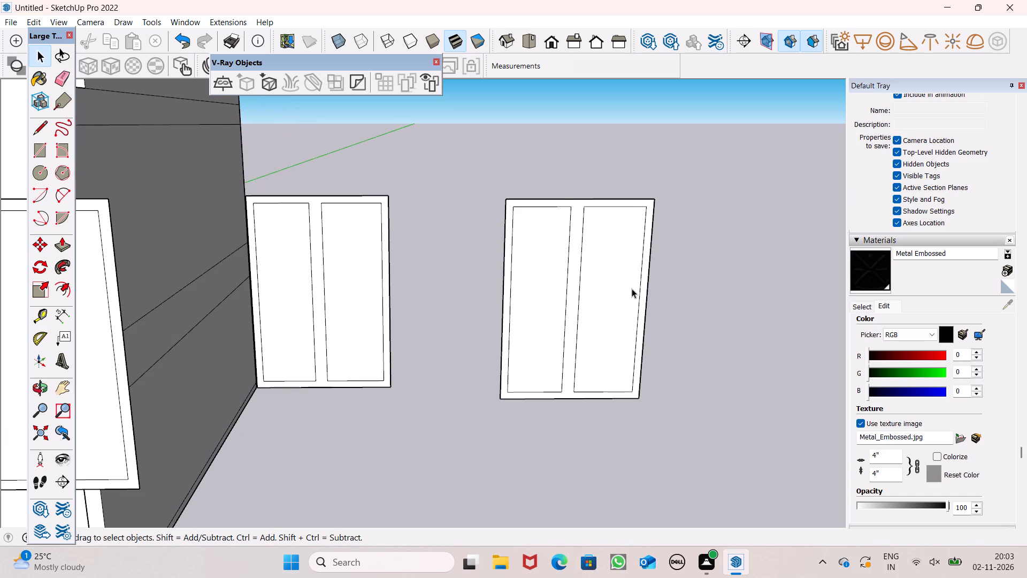
pyautogui.scroll(1, 664, 237)
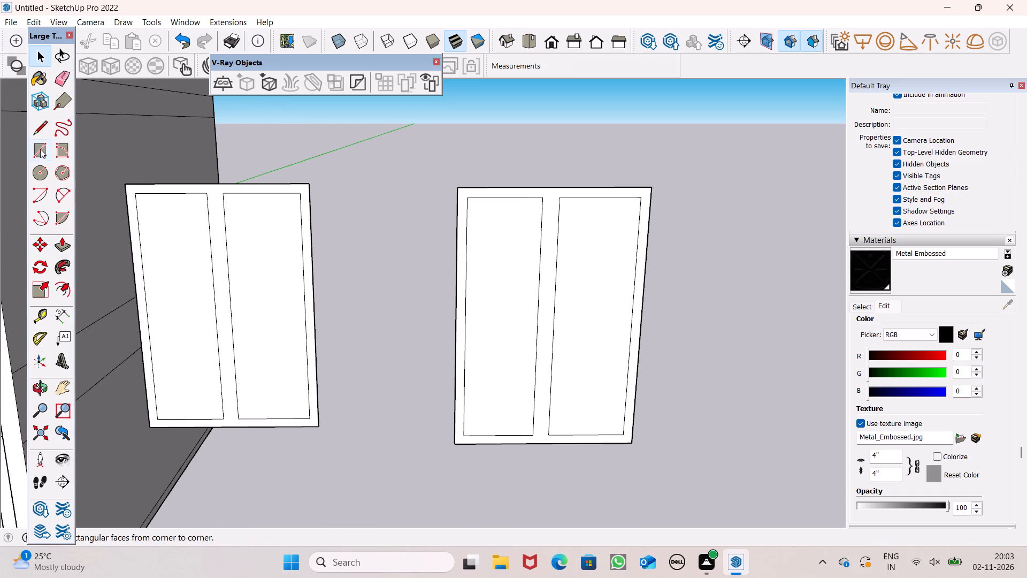
pyautogui.click(40, 149)
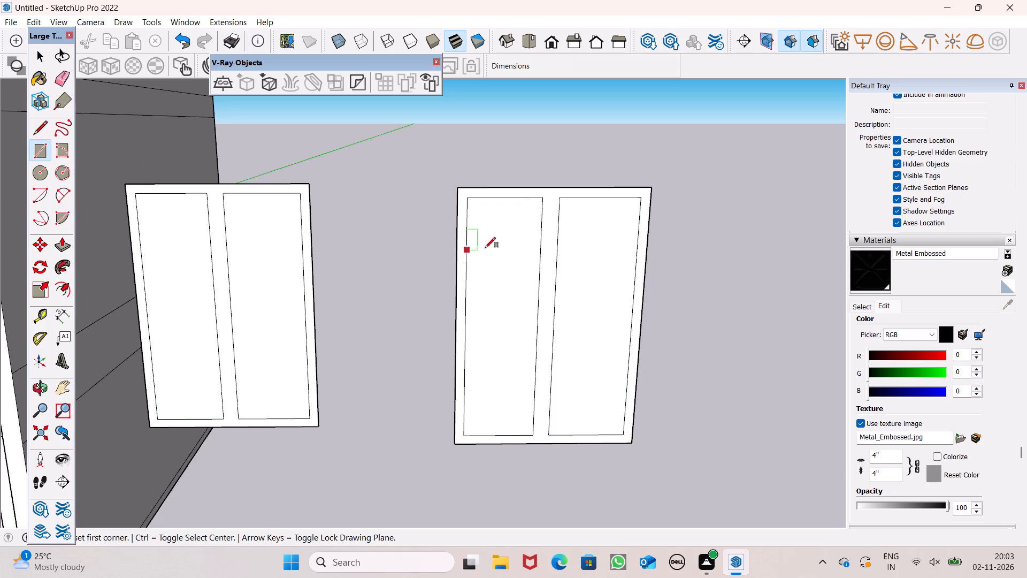
pyautogui.scroll(3, 509, 240)
pyautogui.moveTo(453, 250); pyautogui.dragTo(473, 249)
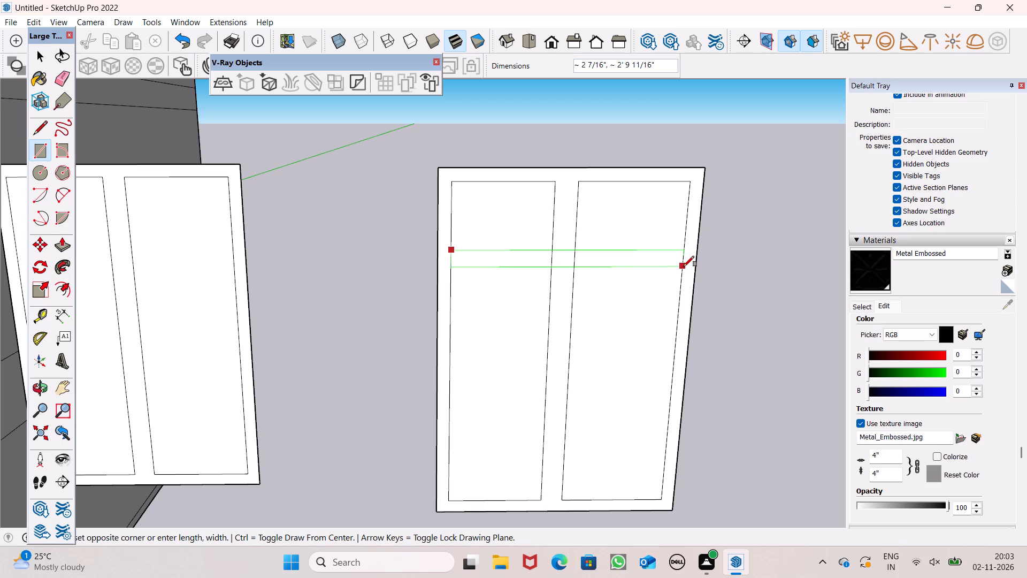
pyautogui.click(684, 267)
pyautogui.press('space')
# Move all three sections of the horizontal strip up by about 2 9/16" on the copied panel.
pyautogui.scroll(-1, 316, 173)
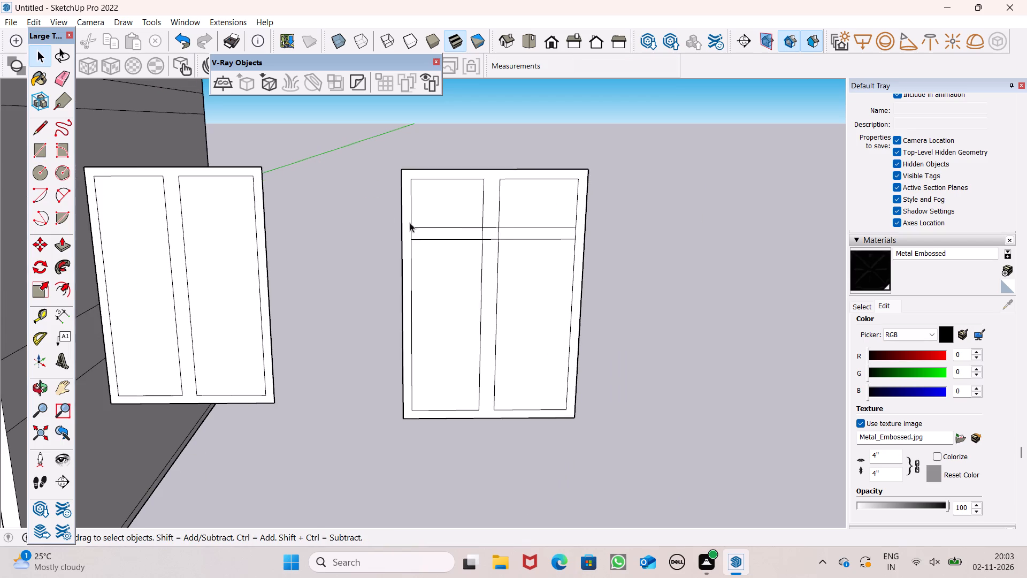
pyautogui.scroll(5, 440, 226)
pyautogui.doubleClick(448, 242)
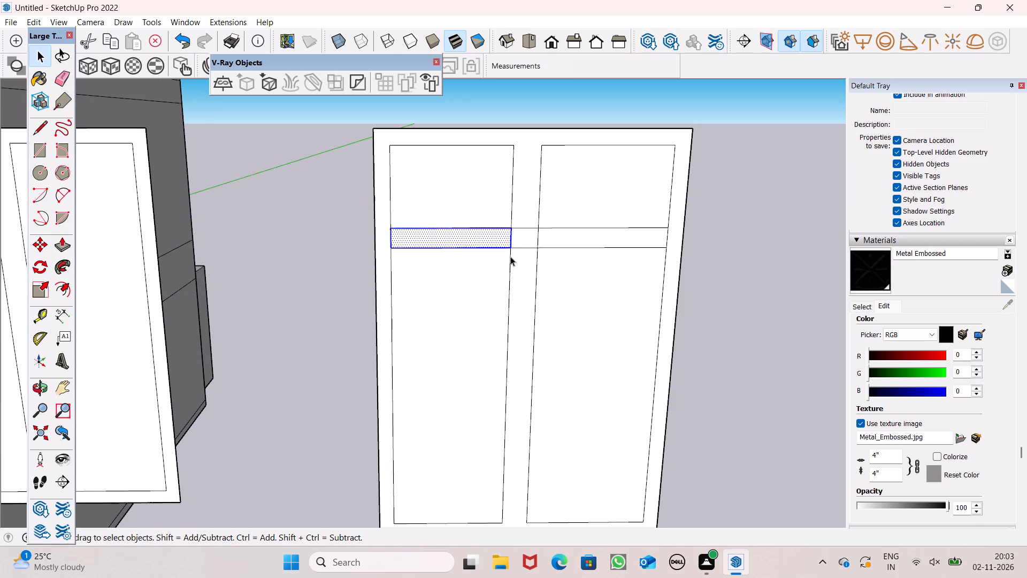
pyautogui.keyDown('ctrl'); pyautogui.doubleClick(518, 236); pyautogui.keyUp('ctrl')
pyautogui.keyDown('ctrl'); pyautogui.doubleClick(526, 236); pyautogui.keyUp('ctrl')
pyautogui.keyDown('ctrl'); pyautogui.doubleClick(556, 235); pyautogui.keyUp('ctrl')
pyautogui.press('m')
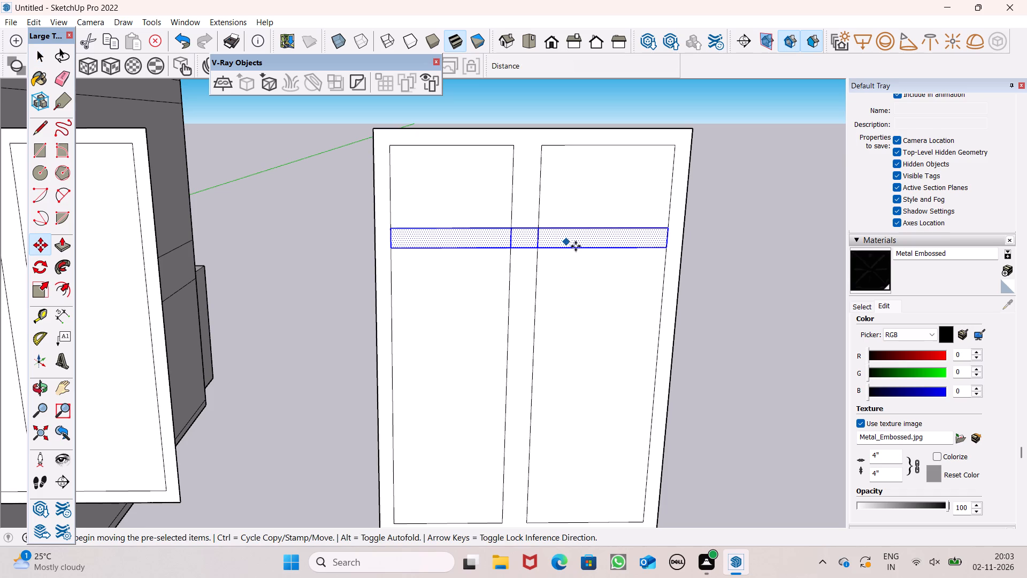
pyautogui.press('Return')
pyautogui.moveTo(523, 238); pyautogui.dragTo(525, 217)
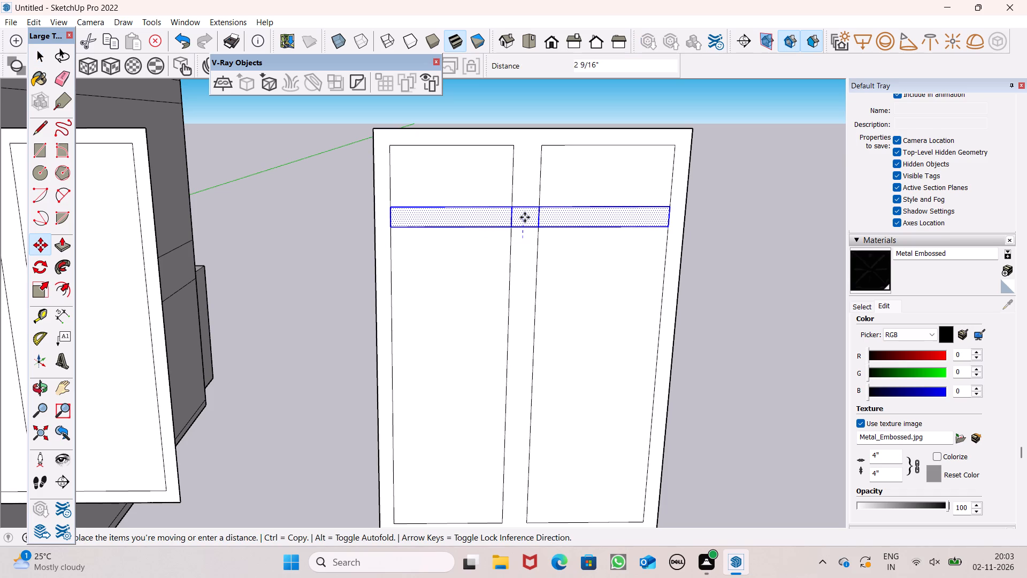
pyautogui.moveTo(525, 217); pyautogui.dragTo(525, 216)
pyautogui.scroll(-1, 520, 215)
pyautogui.press('space')
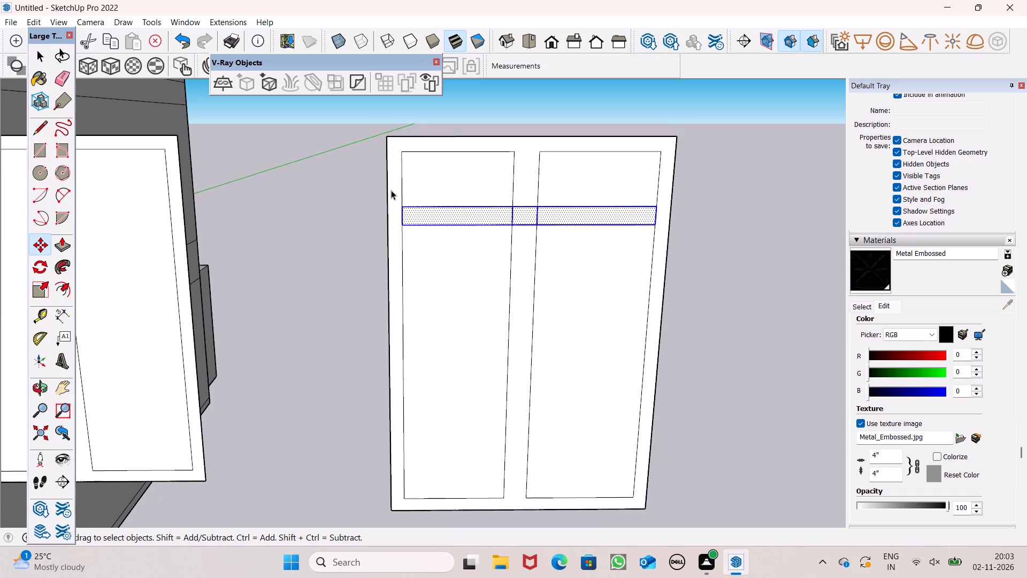
pyautogui.click(290, 180)
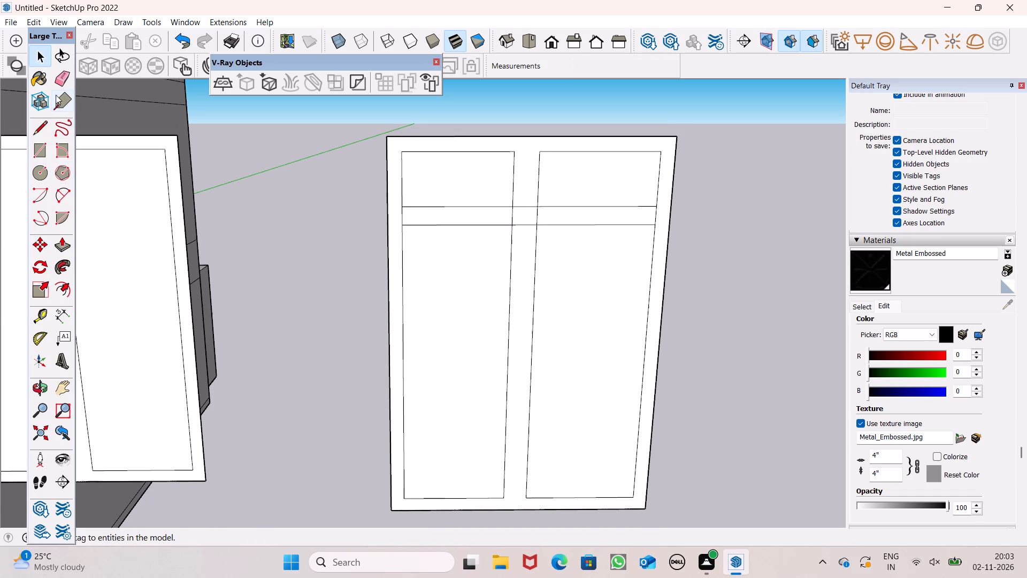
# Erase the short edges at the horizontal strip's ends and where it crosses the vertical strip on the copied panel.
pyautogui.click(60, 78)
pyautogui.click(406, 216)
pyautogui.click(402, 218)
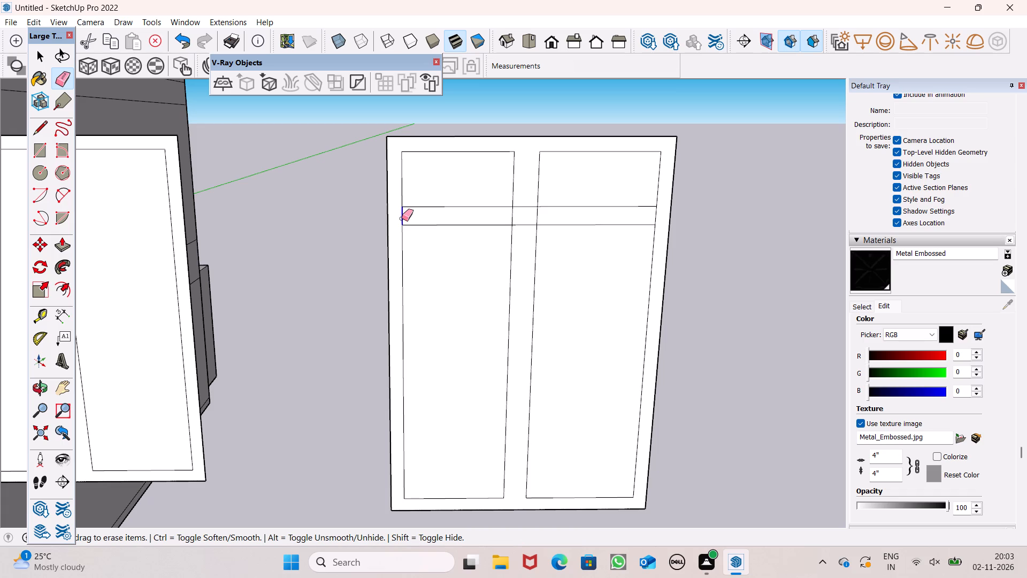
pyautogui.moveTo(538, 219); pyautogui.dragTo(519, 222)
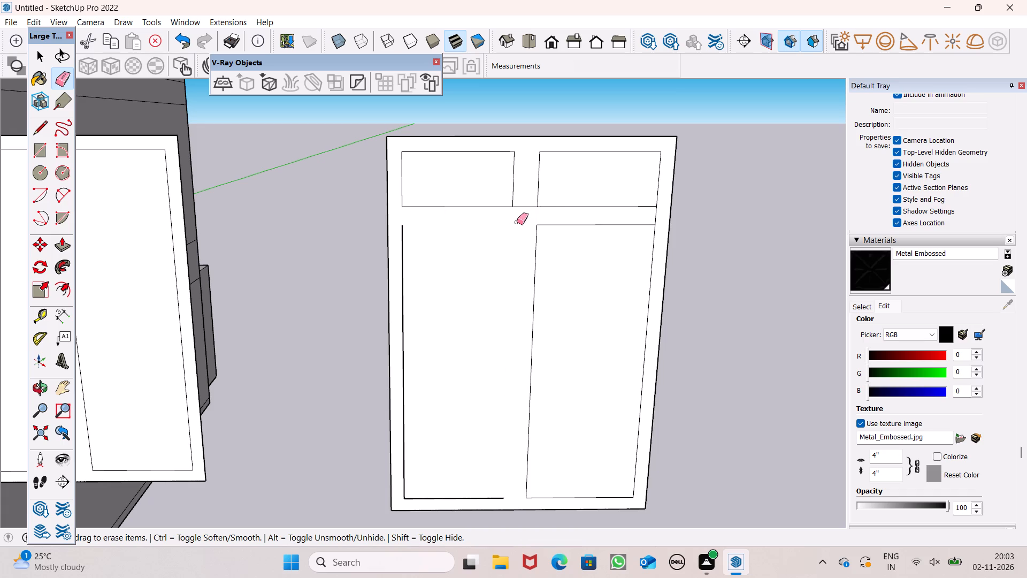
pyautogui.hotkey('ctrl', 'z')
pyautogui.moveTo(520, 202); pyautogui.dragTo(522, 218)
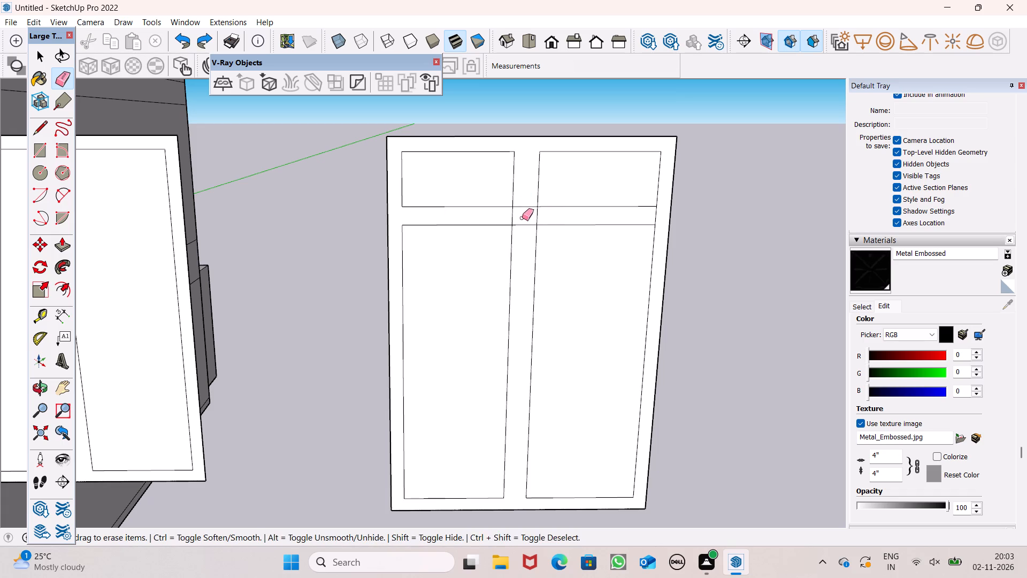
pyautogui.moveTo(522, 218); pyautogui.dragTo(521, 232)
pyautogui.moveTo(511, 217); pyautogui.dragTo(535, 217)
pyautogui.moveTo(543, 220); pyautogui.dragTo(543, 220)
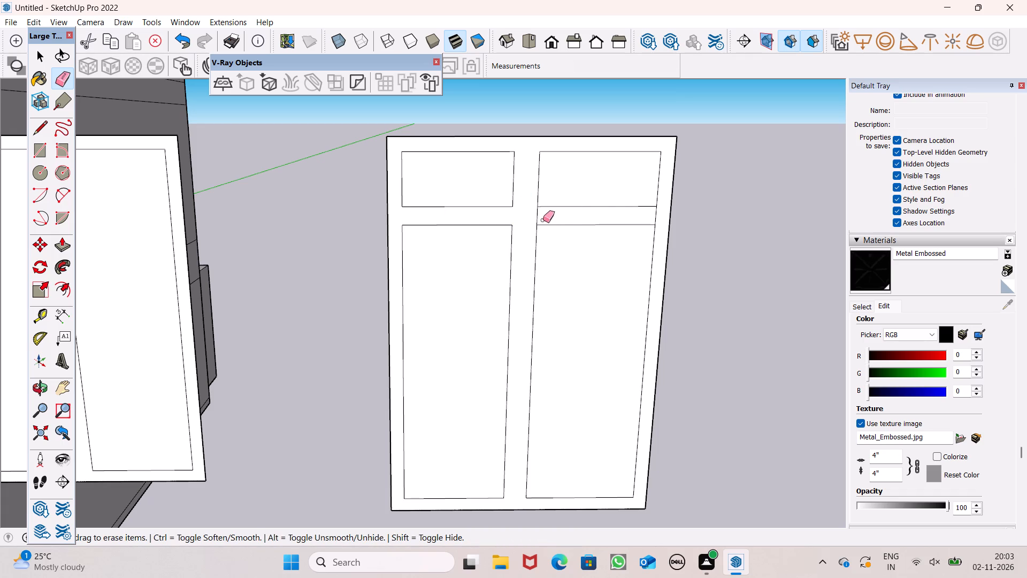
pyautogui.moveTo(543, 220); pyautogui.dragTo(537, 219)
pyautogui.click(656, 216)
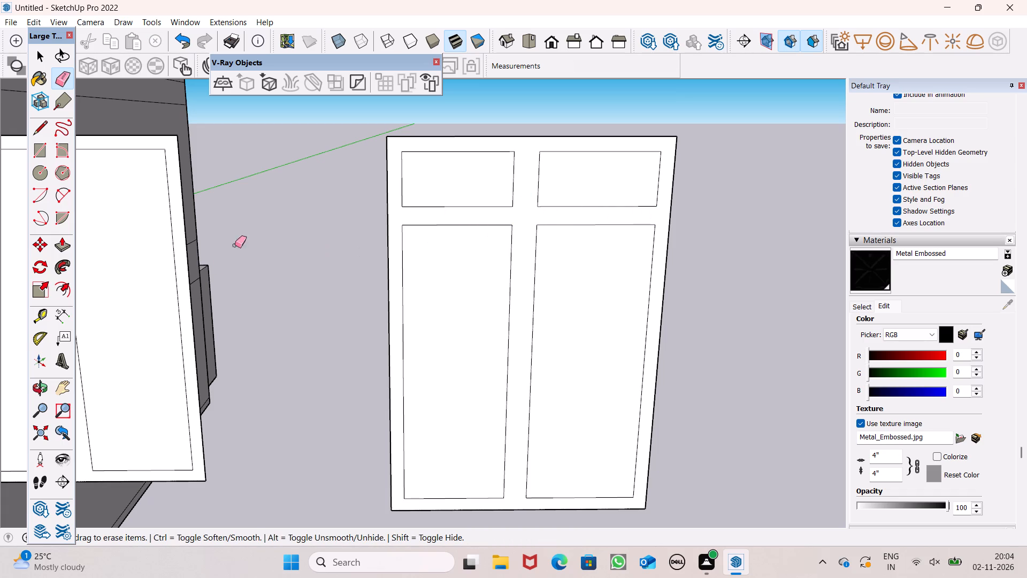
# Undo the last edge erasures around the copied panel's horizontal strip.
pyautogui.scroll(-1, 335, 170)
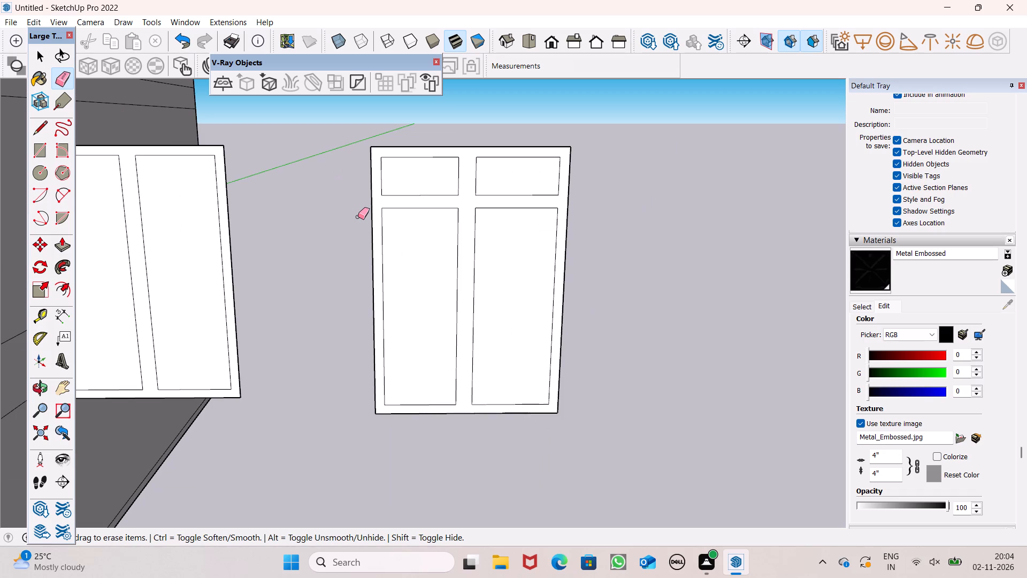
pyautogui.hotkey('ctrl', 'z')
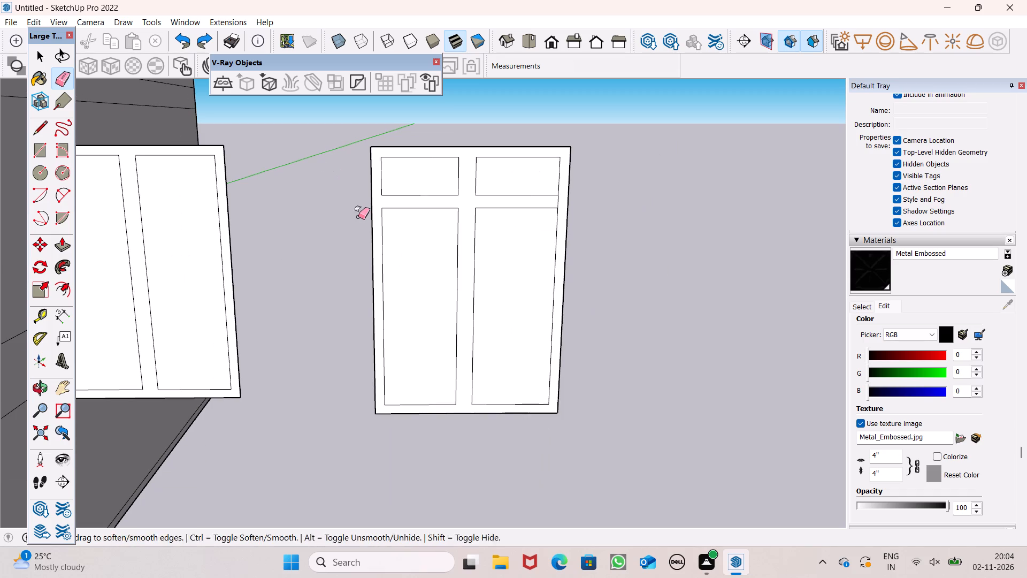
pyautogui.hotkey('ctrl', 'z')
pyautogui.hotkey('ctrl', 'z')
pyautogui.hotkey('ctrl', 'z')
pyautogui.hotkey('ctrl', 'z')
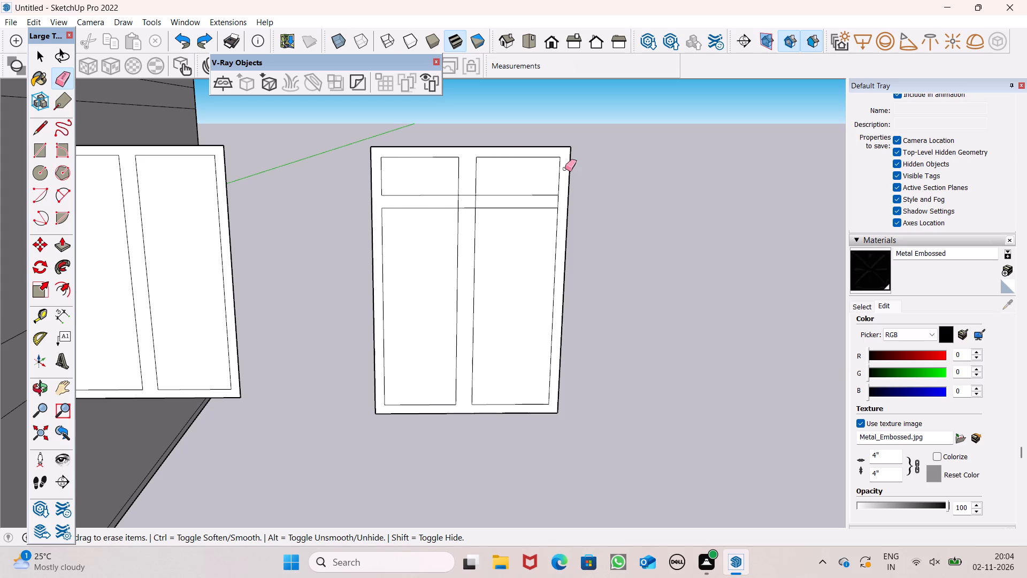
# Erase the crossing edges and both end edges of the horizontal strip so the copied panel has four panes within one continuous frame.
pyautogui.scroll(4, 421, 209)
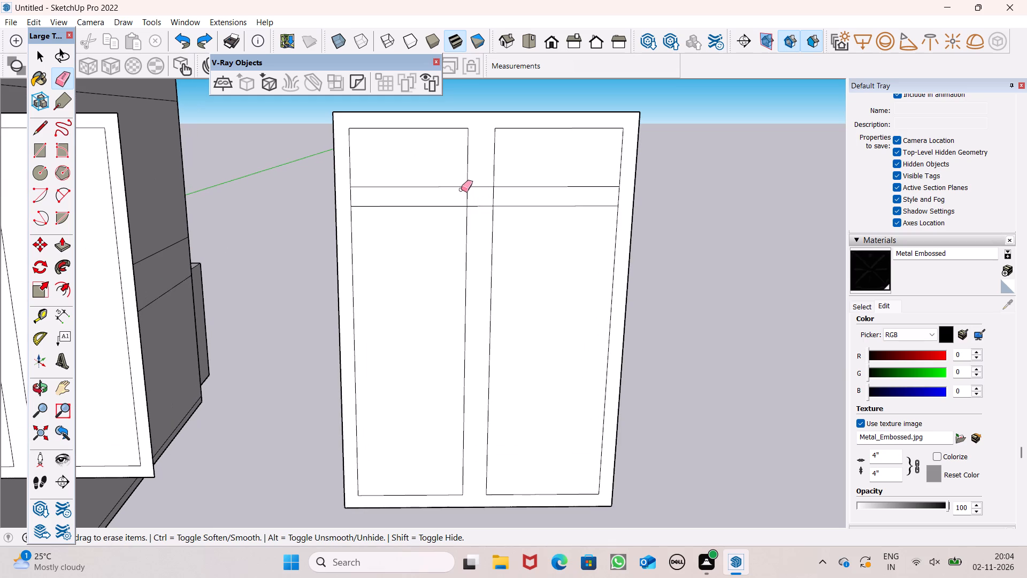
pyautogui.moveTo(468, 202); pyautogui.dragTo(476, 204)
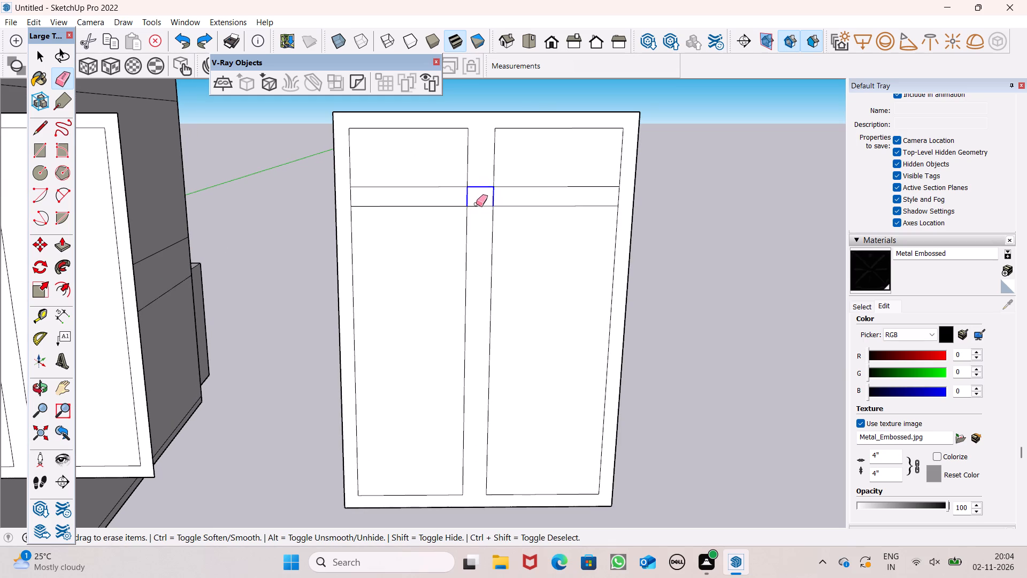
pyautogui.moveTo(476, 204); pyautogui.dragTo(477, 208)
pyautogui.moveTo(347, 198); pyautogui.dragTo(369, 196)
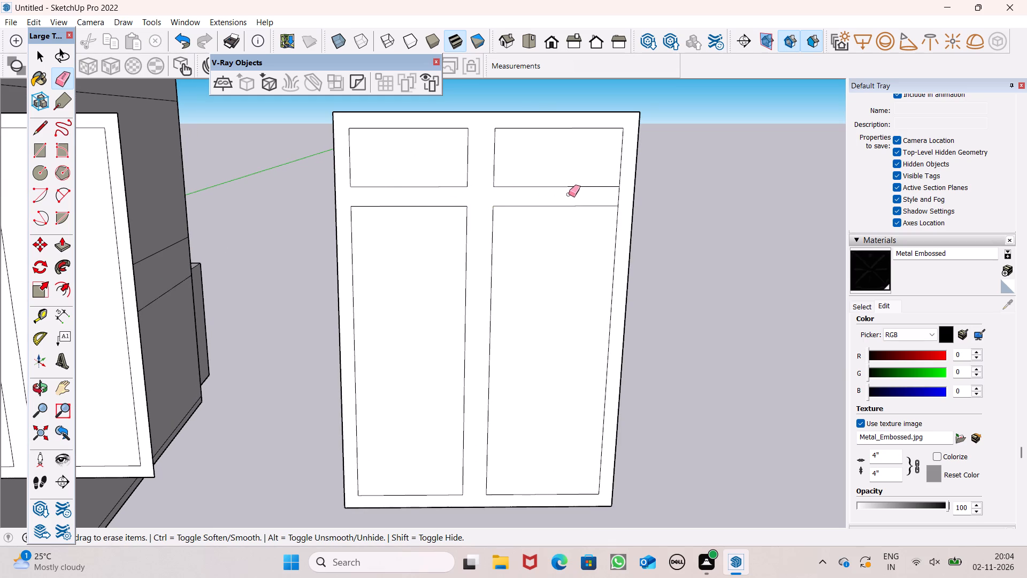
pyautogui.moveTo(604, 195); pyautogui.dragTo(619, 196)
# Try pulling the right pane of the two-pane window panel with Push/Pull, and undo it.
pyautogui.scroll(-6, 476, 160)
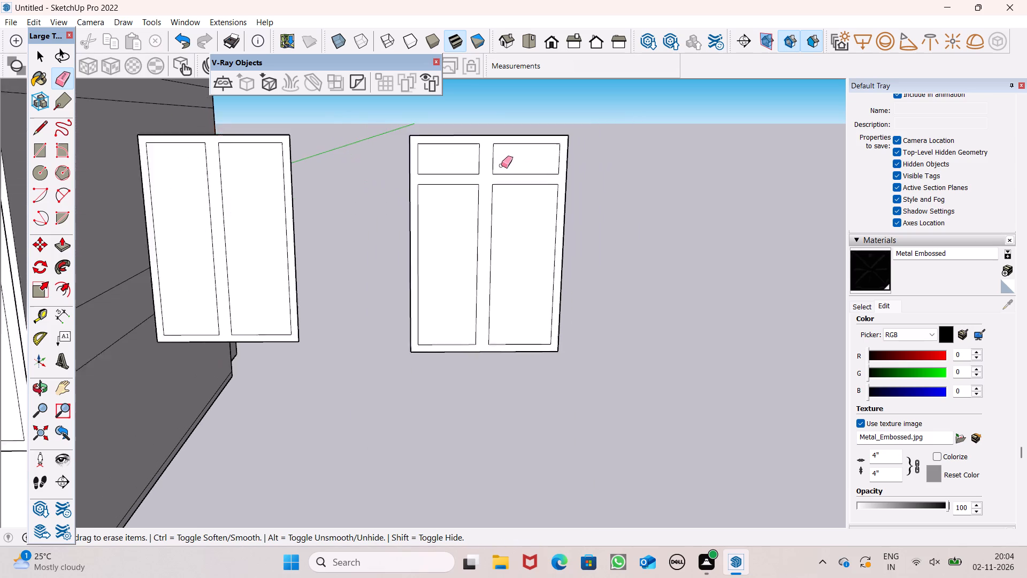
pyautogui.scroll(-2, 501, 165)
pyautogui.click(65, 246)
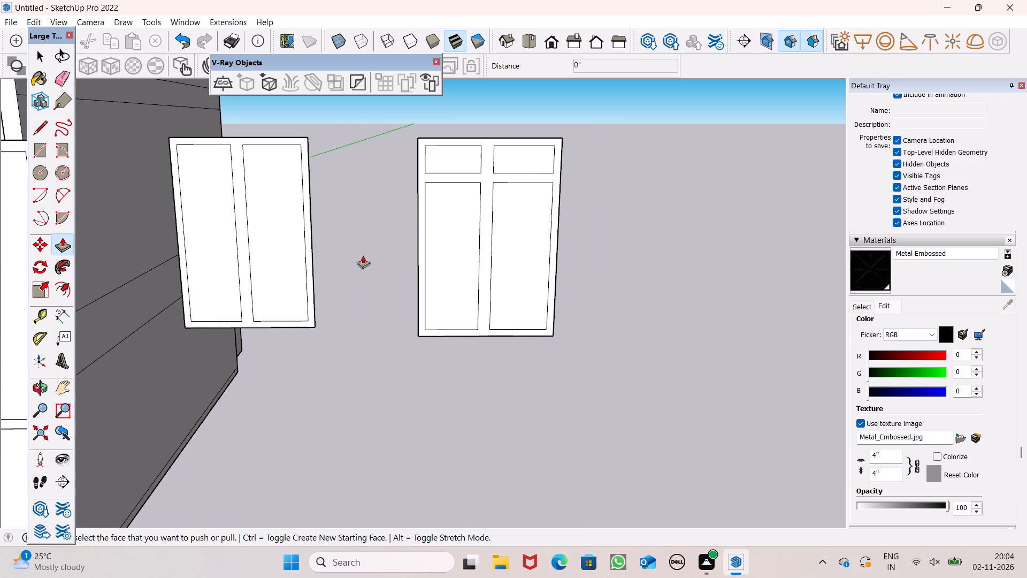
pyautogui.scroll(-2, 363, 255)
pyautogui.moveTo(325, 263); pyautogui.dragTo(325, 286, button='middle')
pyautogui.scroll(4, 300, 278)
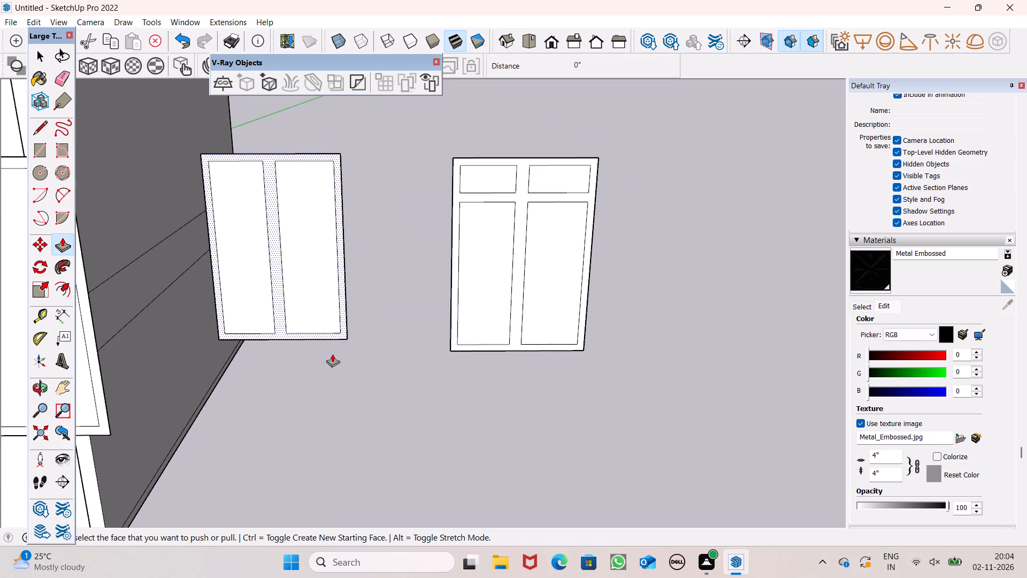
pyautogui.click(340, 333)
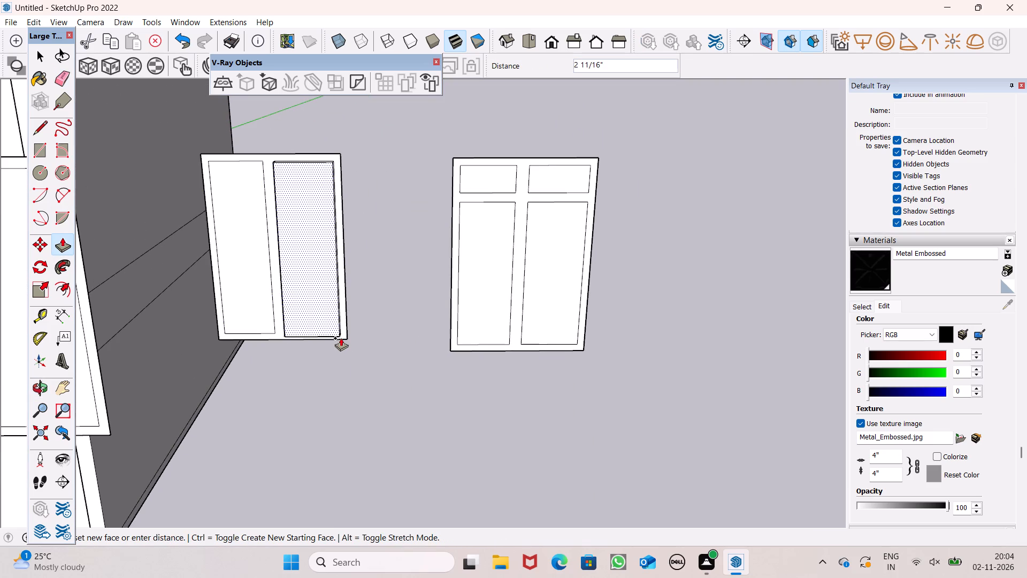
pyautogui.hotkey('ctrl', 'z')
# Push the two-pane window's frame face backwards about 6 3/16".
pyautogui.scroll(6, 346, 326)
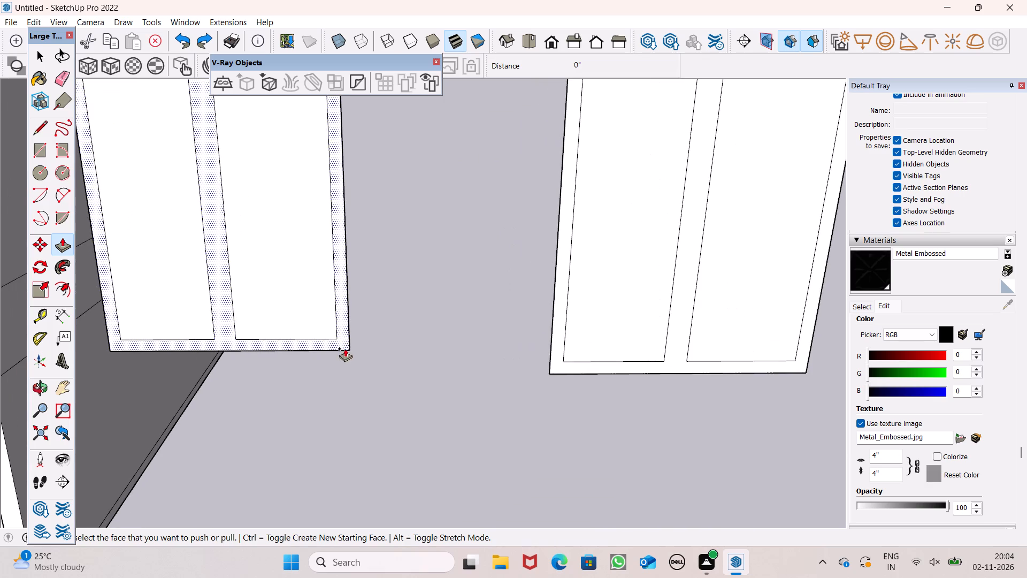
pyautogui.moveTo(345, 341); pyautogui.dragTo(348, 348)
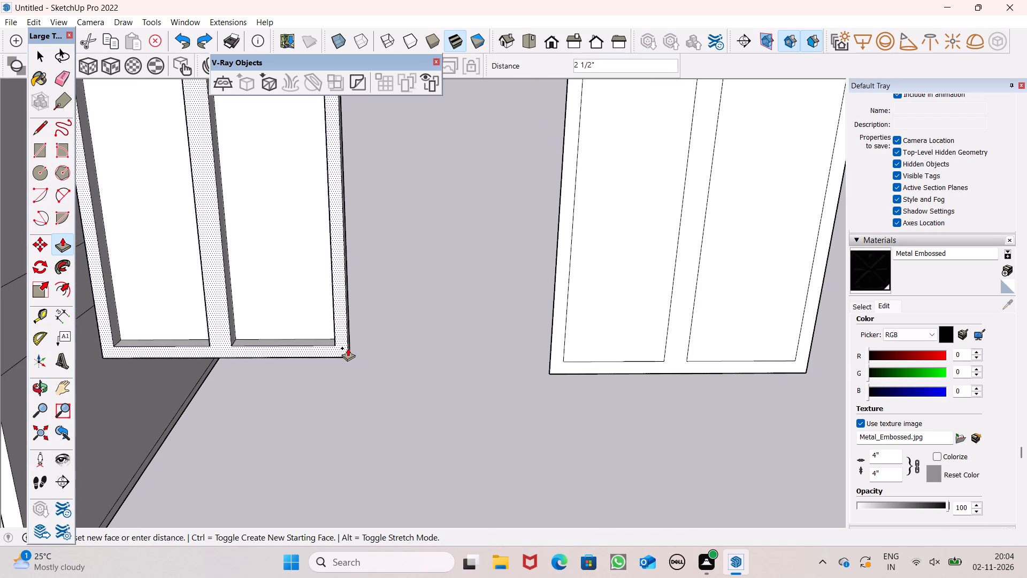
pyautogui.moveTo(348, 348); pyautogui.dragTo(358, 341)
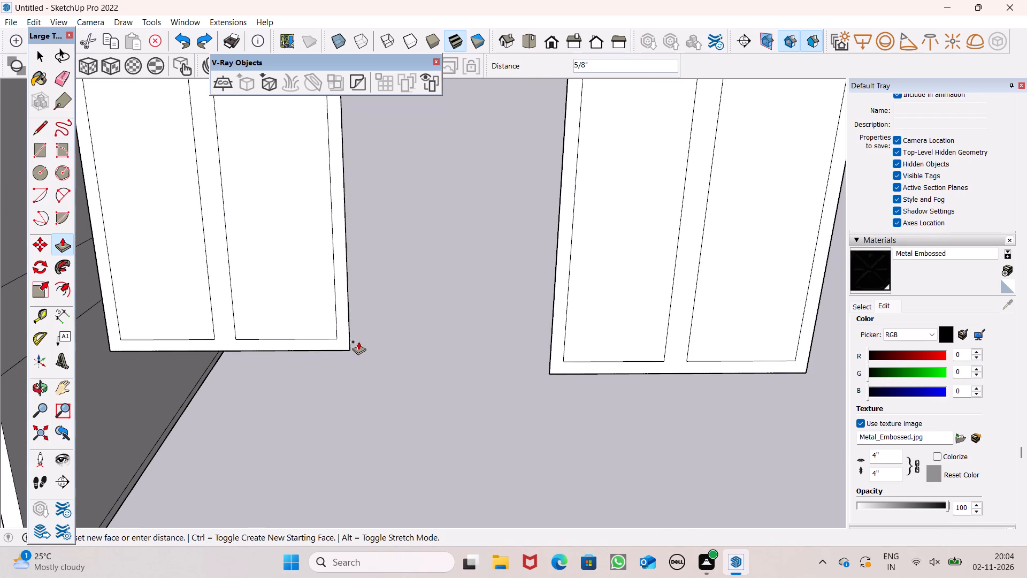
pyautogui.moveTo(358, 341); pyautogui.dragTo(366, 330)
# Push the rear face of the two-pane window's frame inwards about 3 1/2" to thin it from behind.
pyautogui.scroll(-4, 341, 340)
pyautogui.moveTo(403, 363); pyautogui.dragTo(226, 399, button='middle')
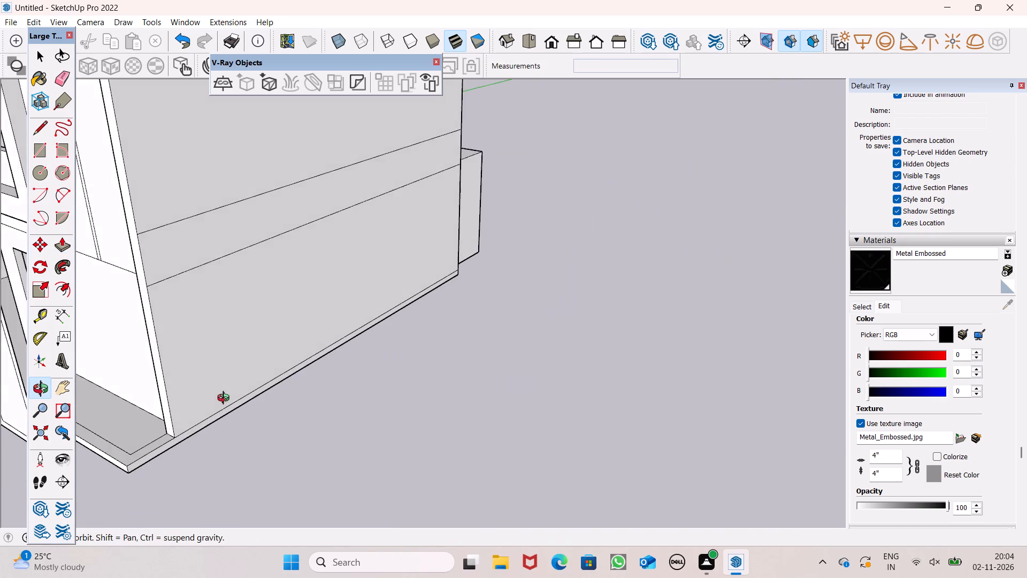
pyautogui.moveTo(226, 399); pyautogui.dragTo(225, 398, button='middle')
pyautogui.scroll(1, 225, 399)
pyautogui.scroll(-4, 577, 352)
pyautogui.moveTo(519, 371); pyautogui.dragTo(344, 397, button='middle')
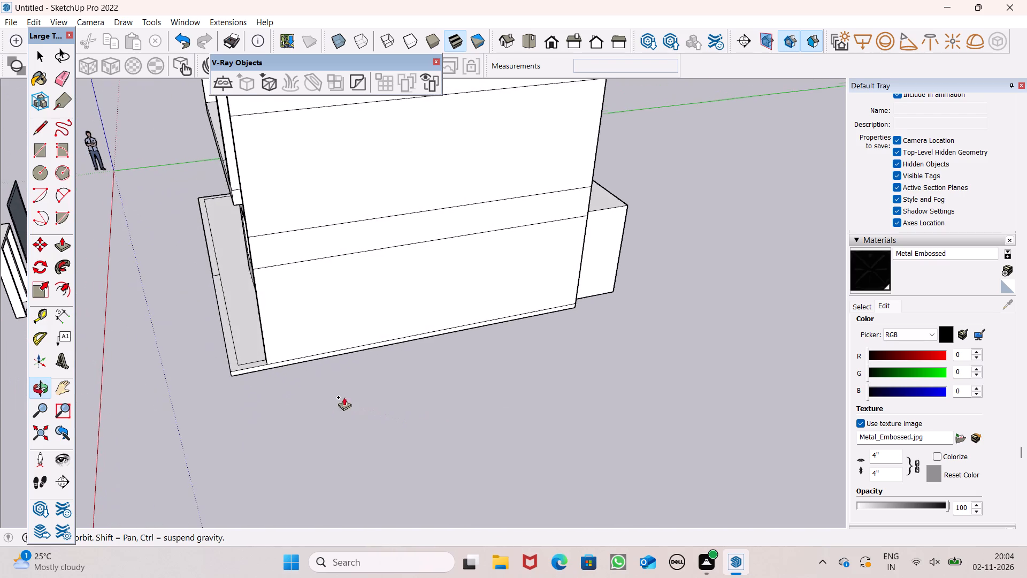
pyautogui.moveTo(344, 397); pyautogui.dragTo(342, 407, button='middle')
pyautogui.scroll(-3, 539, 405)
pyautogui.scroll(-1, 323, 359)
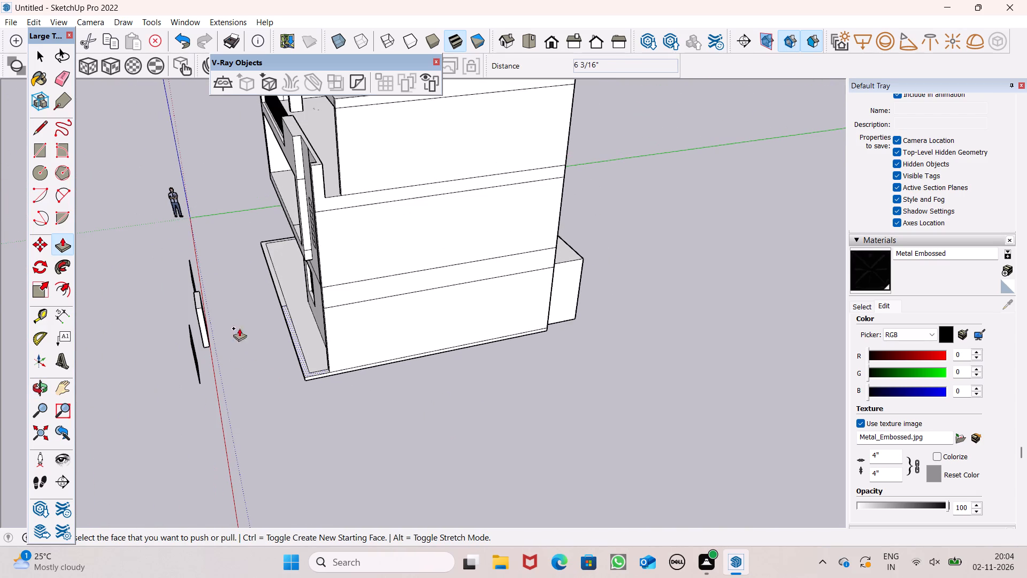
pyautogui.scroll(7, 163, 311)
pyautogui.scroll(-2, 172, 308)
pyautogui.moveTo(268, 386); pyautogui.dragTo(222, 380, button='middle')
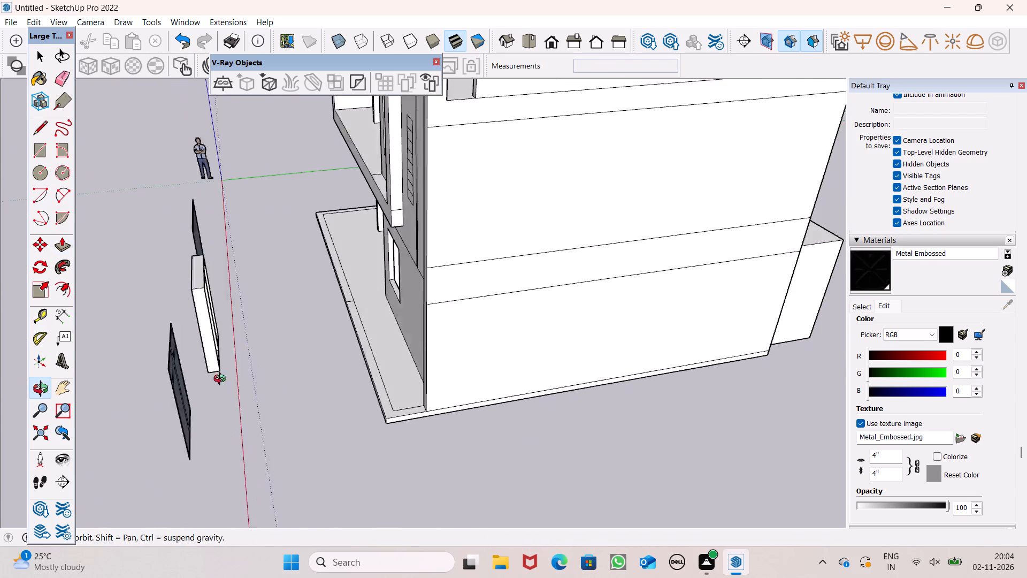
pyautogui.moveTo(222, 380); pyautogui.dragTo(178, 357, button='middle')
pyautogui.scroll(-4, 170, 316)
pyautogui.scroll(6, 62, 215)
pyautogui.scroll(4, 114, 275)
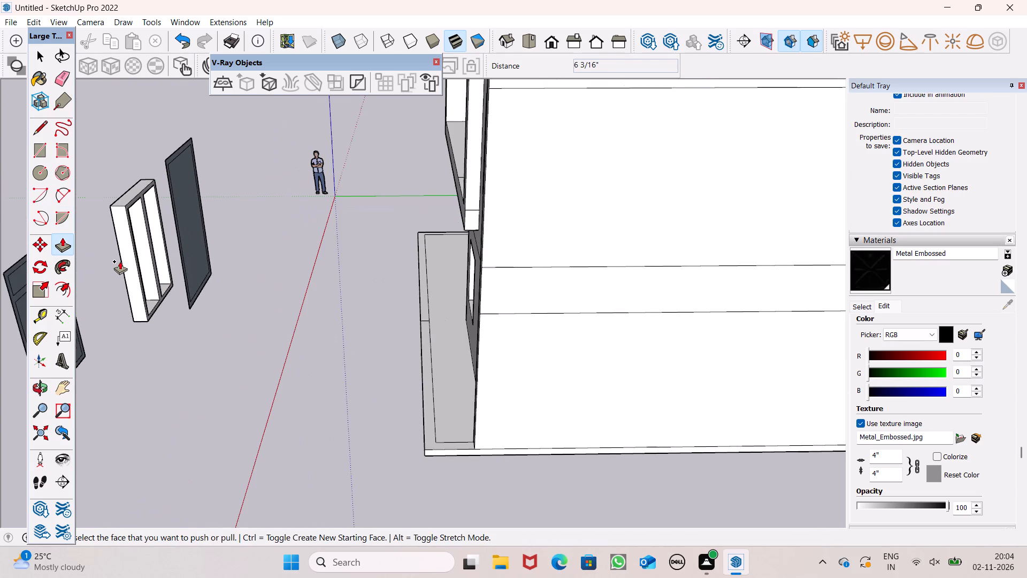
pyautogui.scroll(9, 120, 261)
pyautogui.scroll(5, 167, 355)
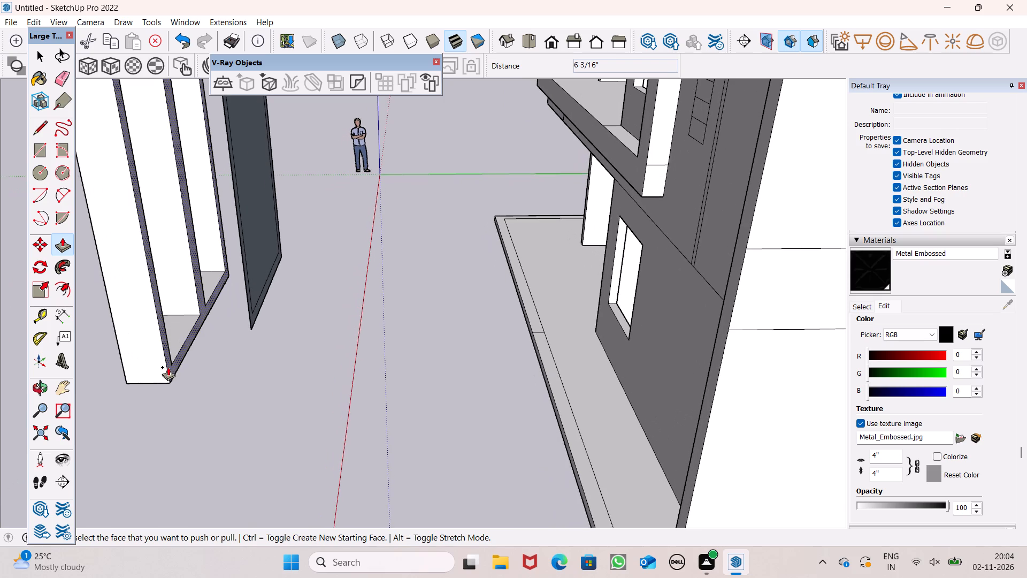
pyautogui.moveTo(170, 370); pyautogui.dragTo(144, 379)
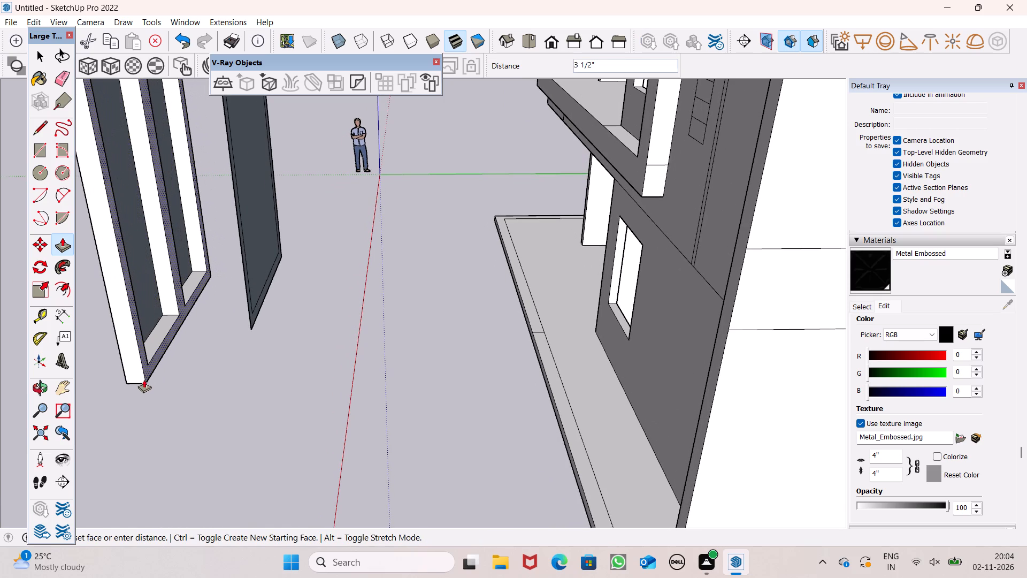
pyautogui.moveTo(144, 379); pyautogui.dragTo(145, 380)
# Pull the rear face of the four-pane window's frame outwards about 2 3/16".
pyautogui.scroll(-7, 214, 321)
pyautogui.scroll(7, 156, 370)
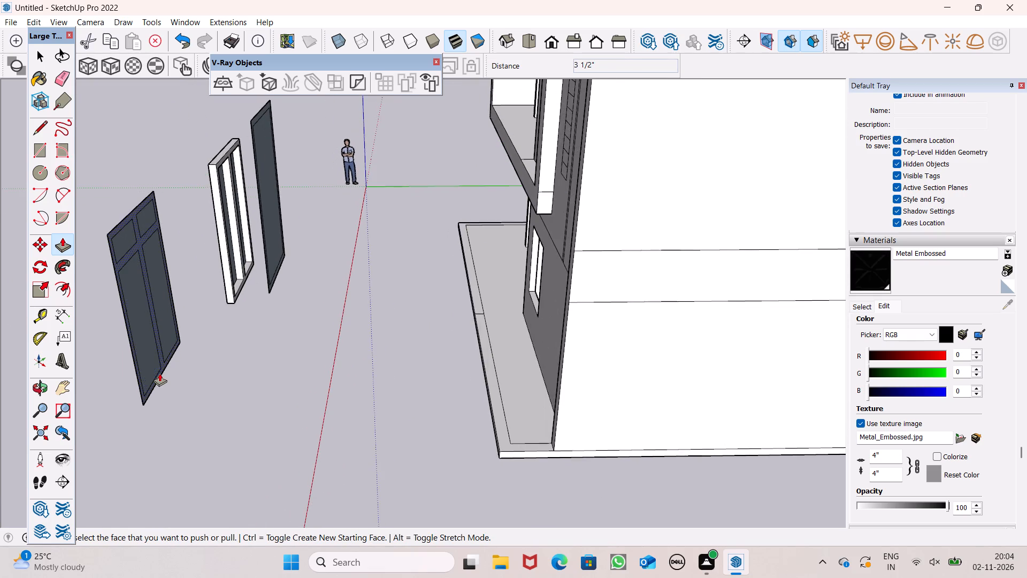
pyautogui.scroll(6, 148, 390)
pyautogui.moveTo(142, 407); pyautogui.dragTo(155, 412)
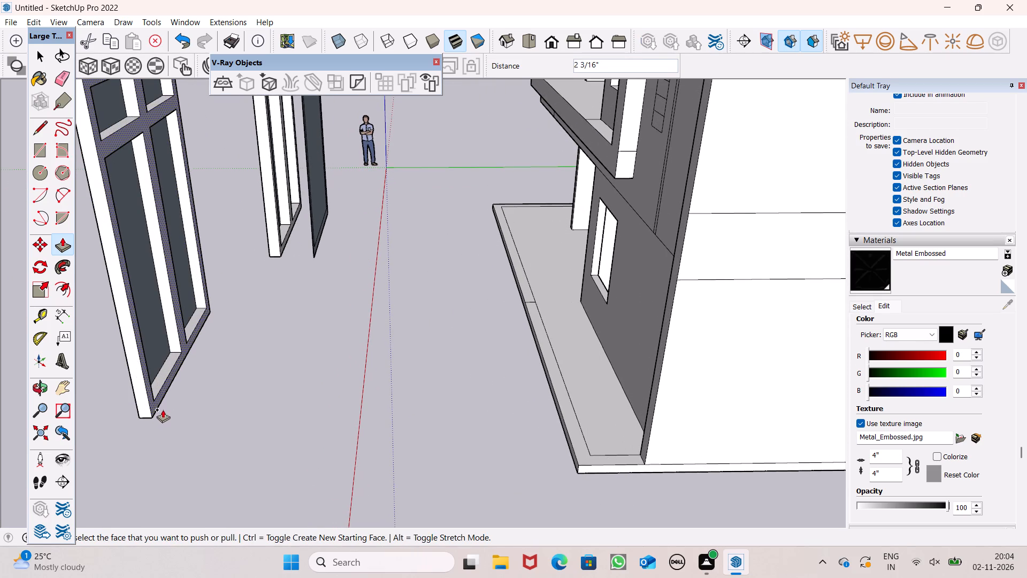
# Pull the front face of the four-pane window's frame outwards about 3 15/16".
pyautogui.scroll(-4, 203, 413)
pyautogui.moveTo(177, 425); pyautogui.dragTo(420, 372, button='middle')
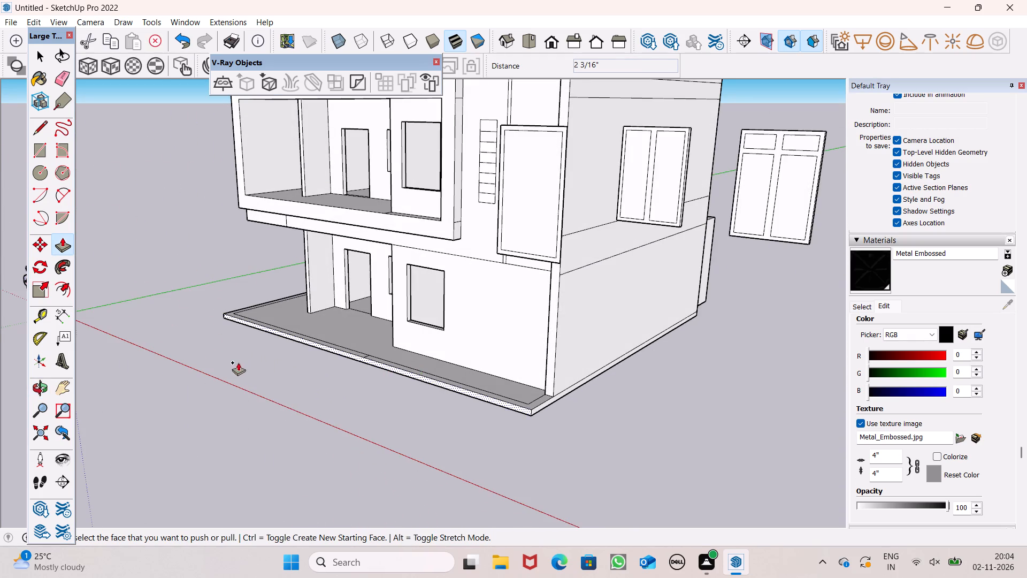
pyautogui.scroll(-2, 238, 362)
pyautogui.moveTo(245, 392); pyautogui.dragTo(287, 397, button='middle')
pyautogui.press('space')
pyautogui.scroll(-2, 95, 332)
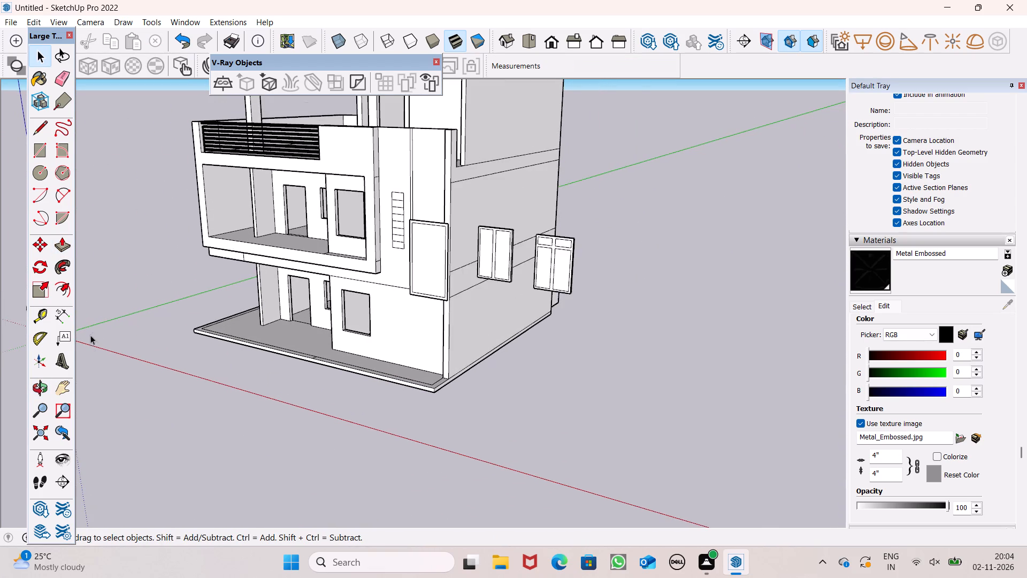
pyautogui.moveTo(121, 384); pyautogui.dragTo(186, 358, button='middle')
pyautogui.scroll(-4, 85, 348)
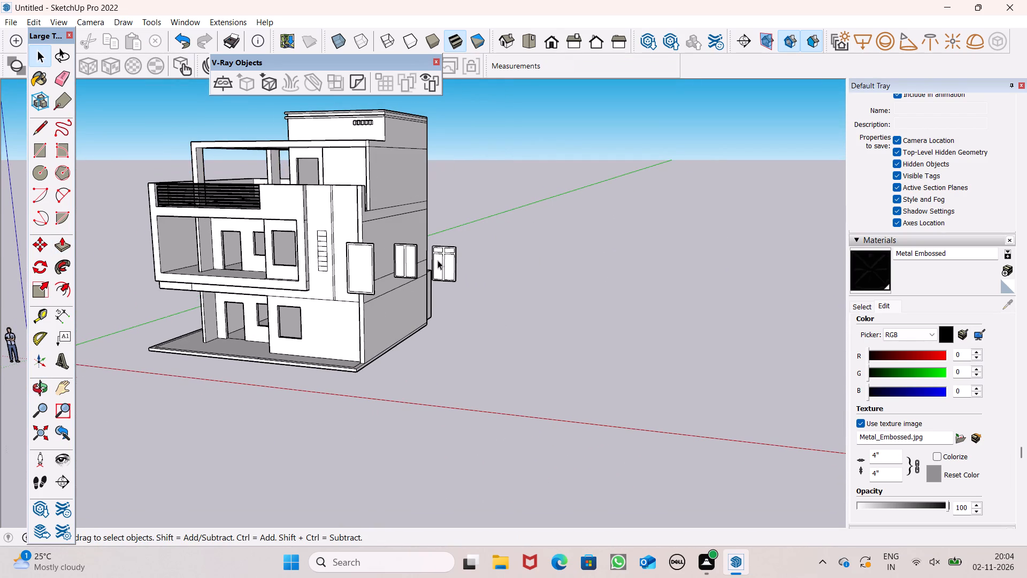
pyautogui.scroll(15, 439, 259)
pyautogui.moveTo(443, 272); pyautogui.dragTo(494, 258, button='middle')
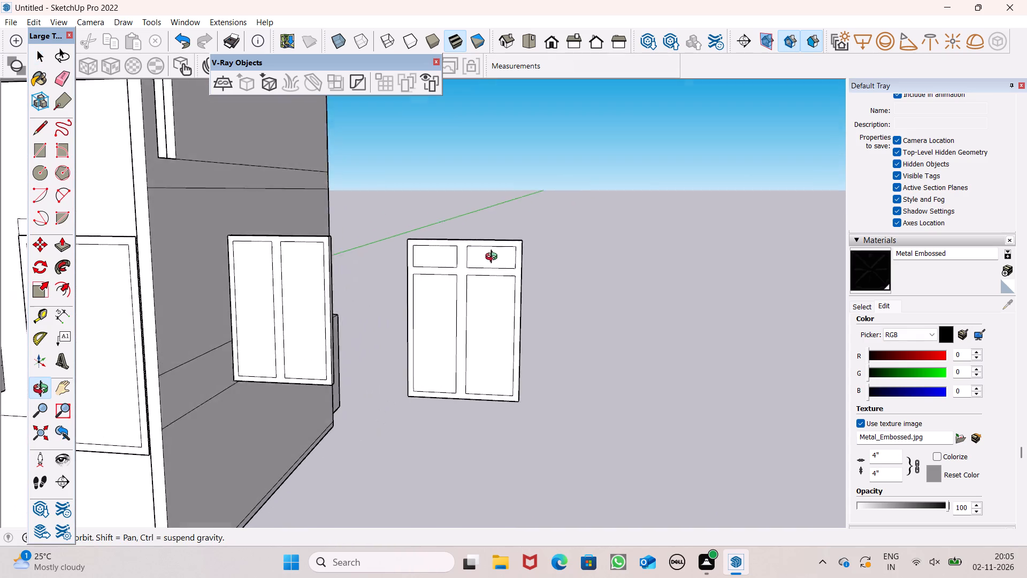
pyautogui.moveTo(494, 258); pyautogui.dragTo(494, 251, button='middle')
pyautogui.scroll(8, 493, 246)
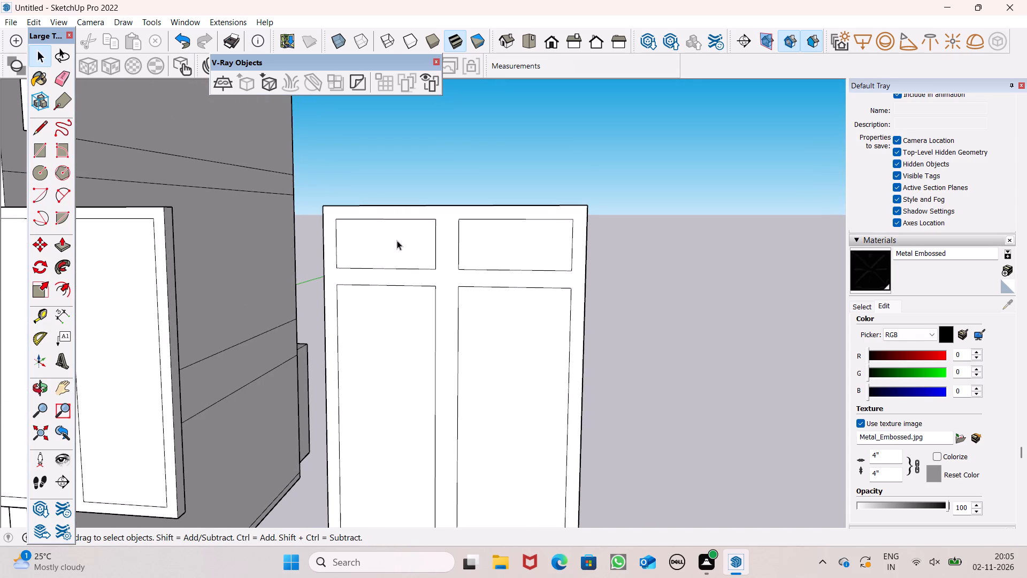
pyautogui.scroll(-1, 432, 253)
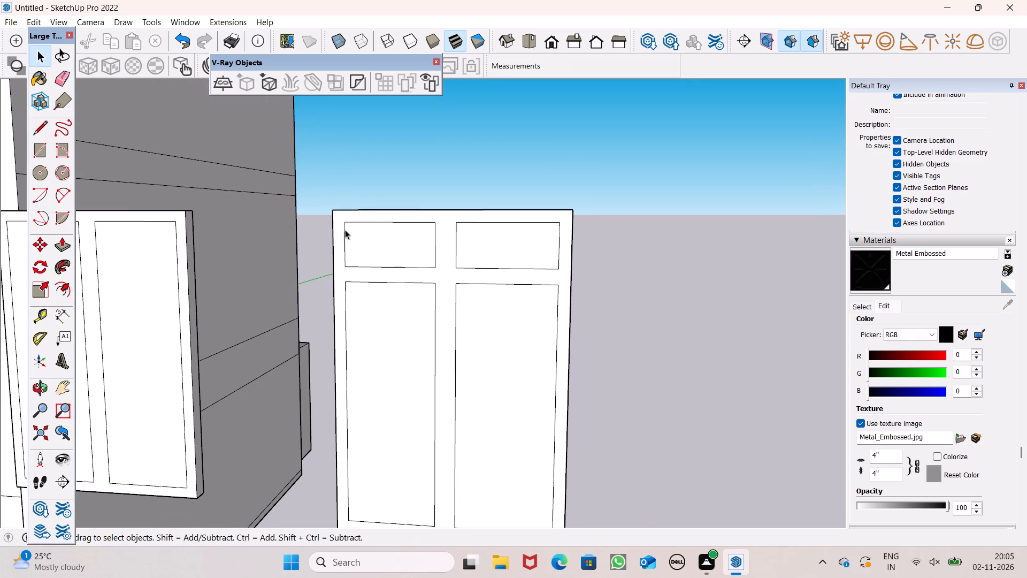
pyautogui.click(64, 241)
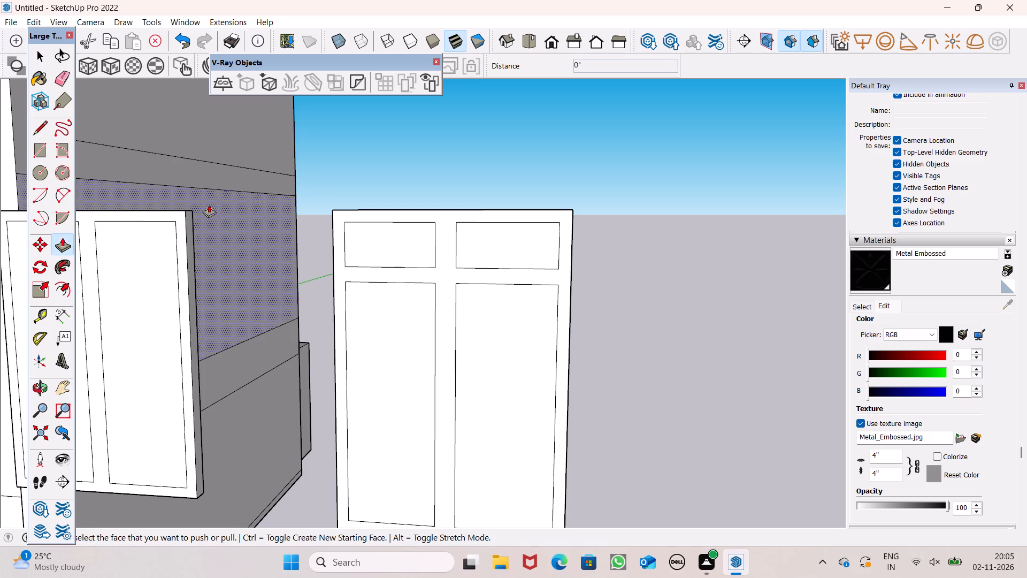
pyautogui.click(439, 264)
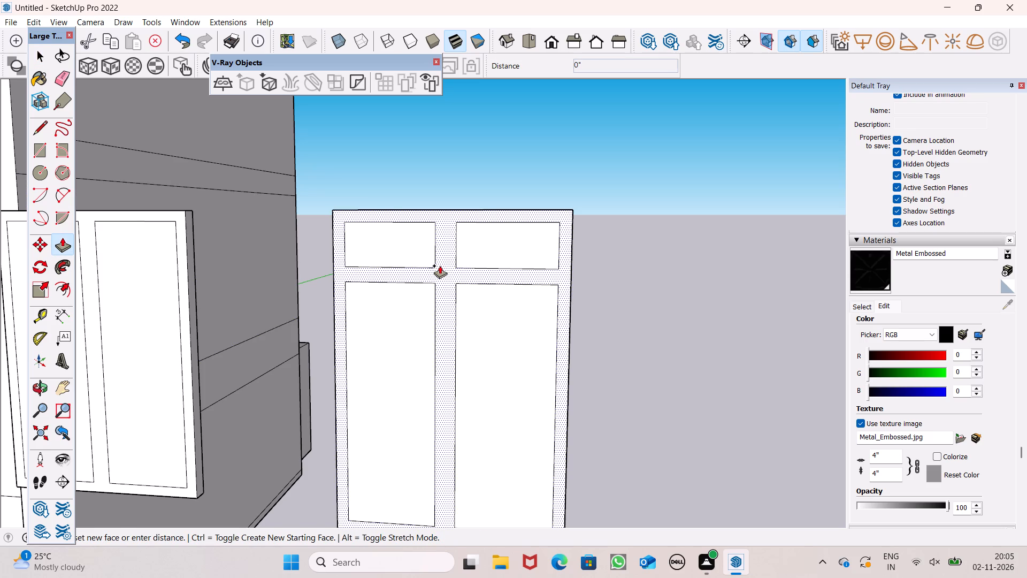
pyautogui.scroll(-3, 428, 154)
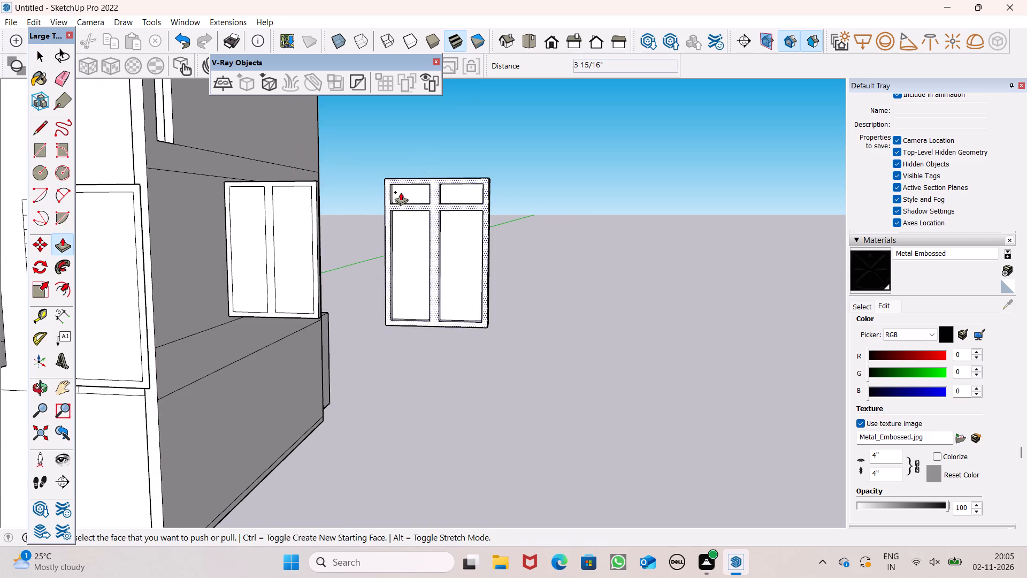
# Pull the front face of the two-pane window's frame outwards about 1 1/2".
pyautogui.moveTo(248, 269); pyautogui.dragTo(293, 312, button='middle')
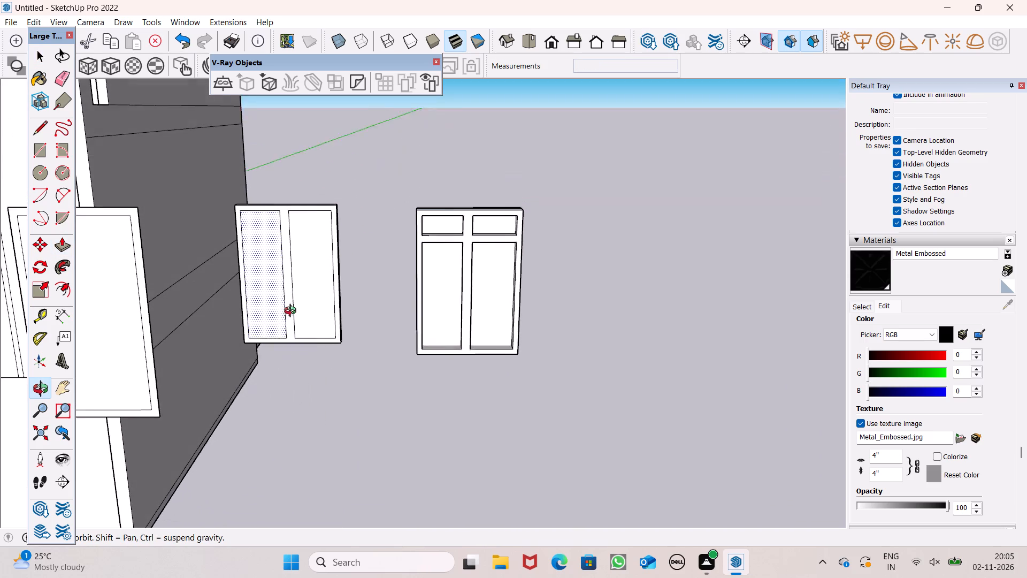
pyautogui.moveTo(293, 312); pyautogui.dragTo(295, 318, button='middle')
pyautogui.scroll(1, 282, 339)
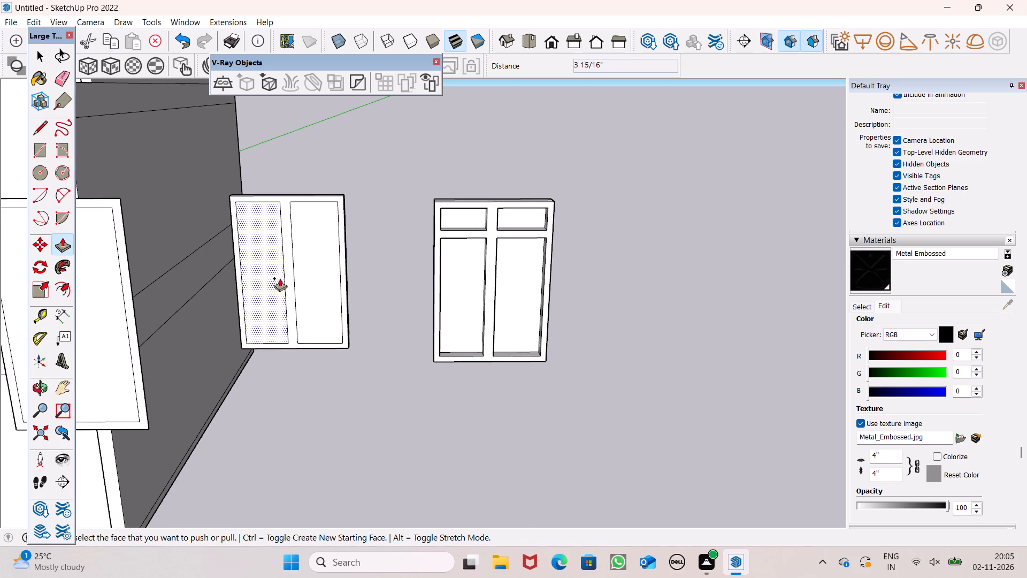
pyautogui.scroll(4, 292, 339)
pyautogui.moveTo(293, 340); pyautogui.dragTo(293, 345)
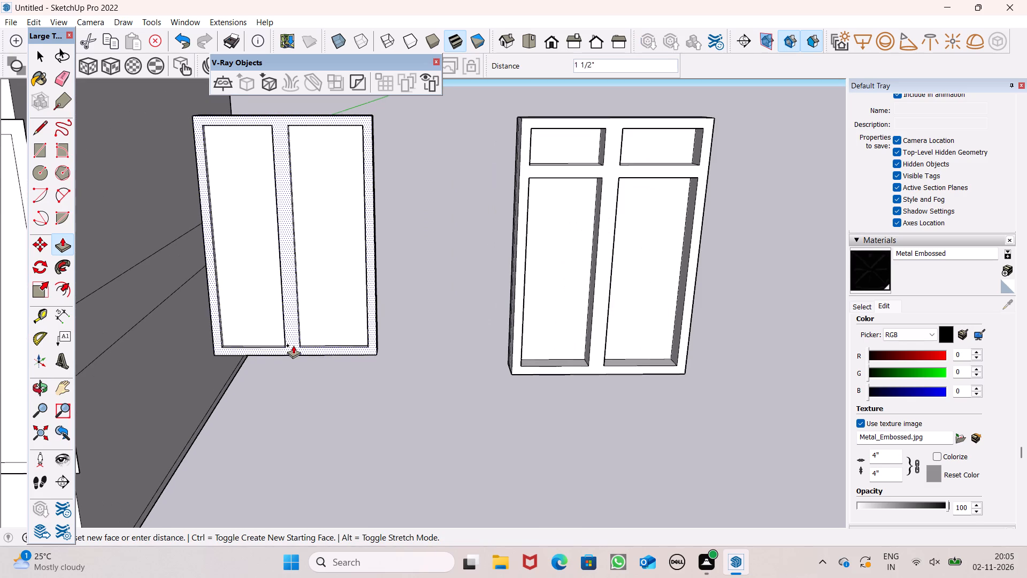
pyautogui.moveTo(293, 345); pyautogui.dragTo(293, 346)
pyautogui.press('space')
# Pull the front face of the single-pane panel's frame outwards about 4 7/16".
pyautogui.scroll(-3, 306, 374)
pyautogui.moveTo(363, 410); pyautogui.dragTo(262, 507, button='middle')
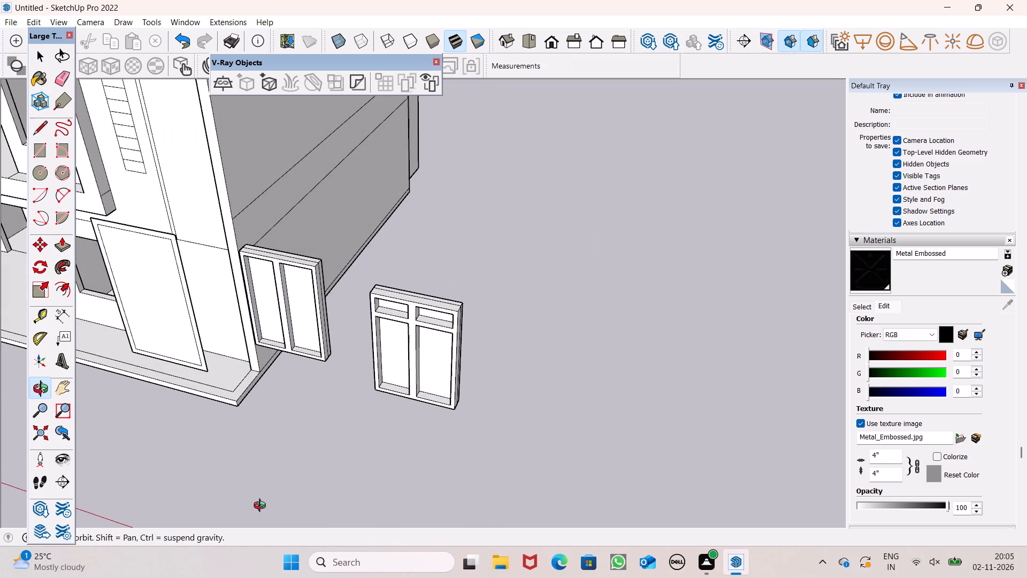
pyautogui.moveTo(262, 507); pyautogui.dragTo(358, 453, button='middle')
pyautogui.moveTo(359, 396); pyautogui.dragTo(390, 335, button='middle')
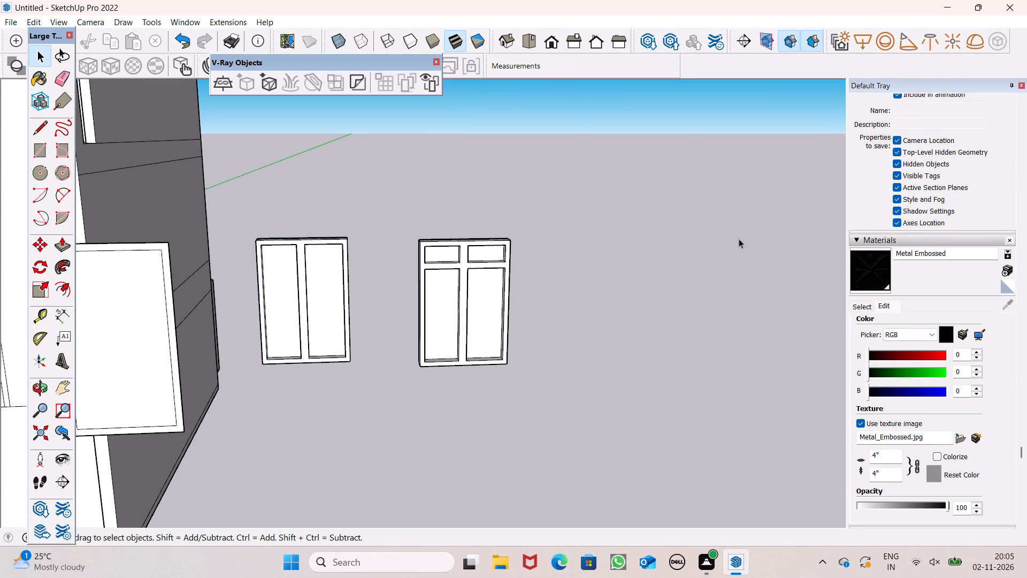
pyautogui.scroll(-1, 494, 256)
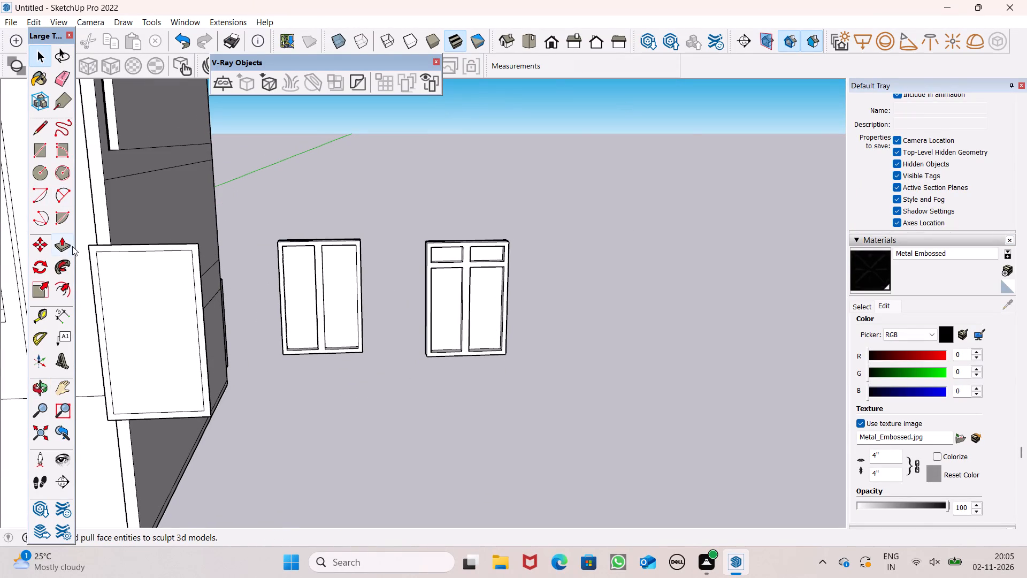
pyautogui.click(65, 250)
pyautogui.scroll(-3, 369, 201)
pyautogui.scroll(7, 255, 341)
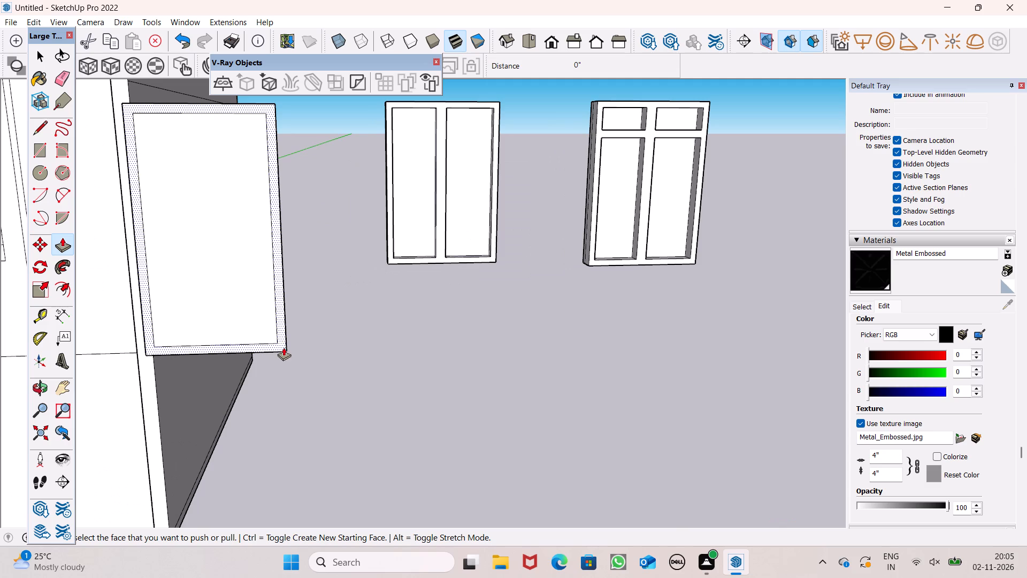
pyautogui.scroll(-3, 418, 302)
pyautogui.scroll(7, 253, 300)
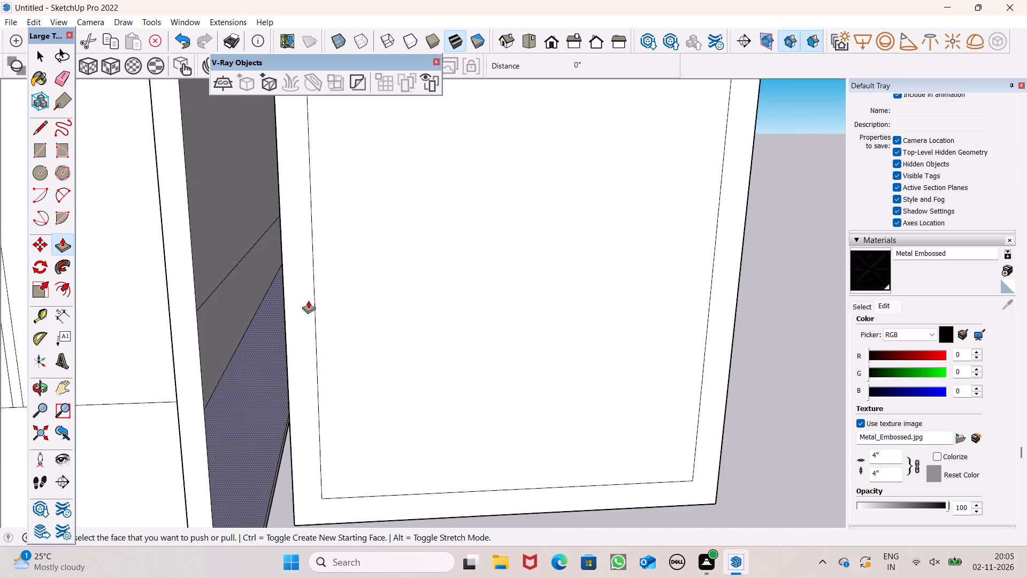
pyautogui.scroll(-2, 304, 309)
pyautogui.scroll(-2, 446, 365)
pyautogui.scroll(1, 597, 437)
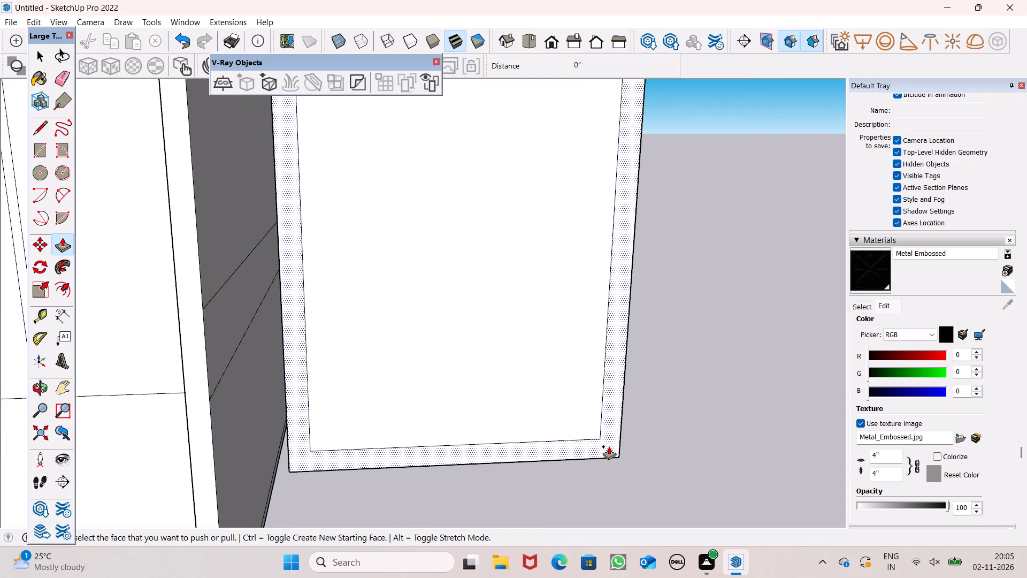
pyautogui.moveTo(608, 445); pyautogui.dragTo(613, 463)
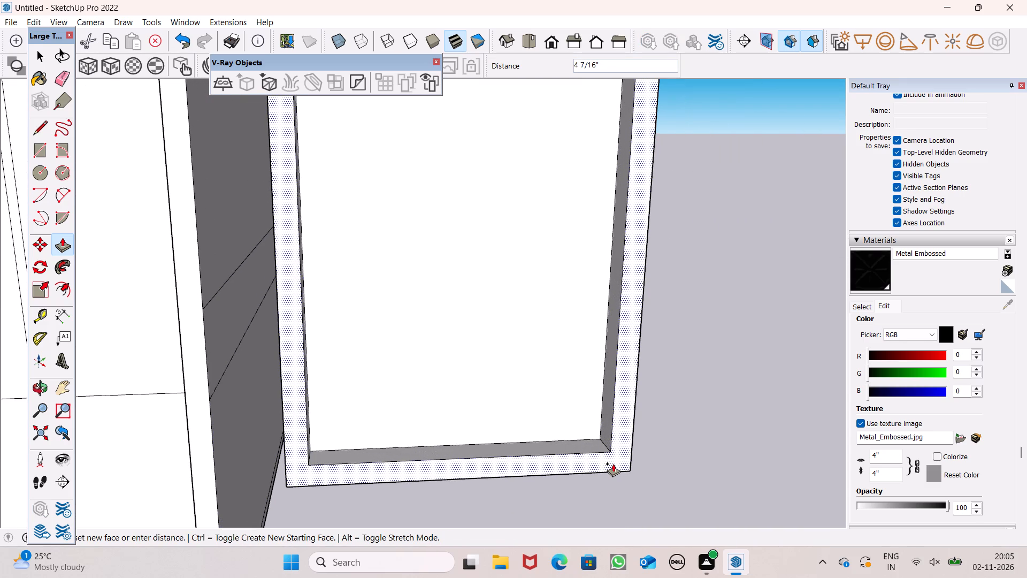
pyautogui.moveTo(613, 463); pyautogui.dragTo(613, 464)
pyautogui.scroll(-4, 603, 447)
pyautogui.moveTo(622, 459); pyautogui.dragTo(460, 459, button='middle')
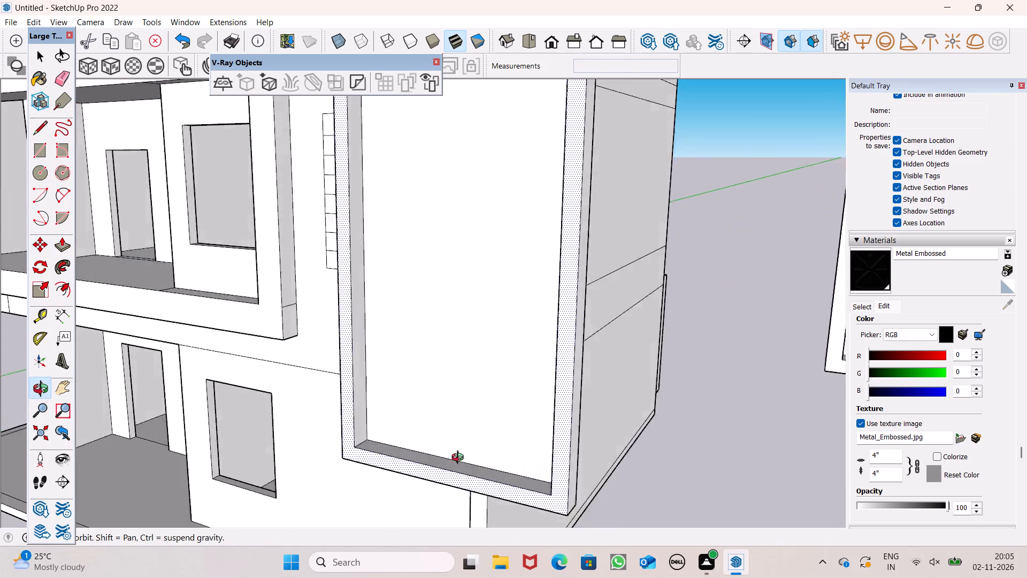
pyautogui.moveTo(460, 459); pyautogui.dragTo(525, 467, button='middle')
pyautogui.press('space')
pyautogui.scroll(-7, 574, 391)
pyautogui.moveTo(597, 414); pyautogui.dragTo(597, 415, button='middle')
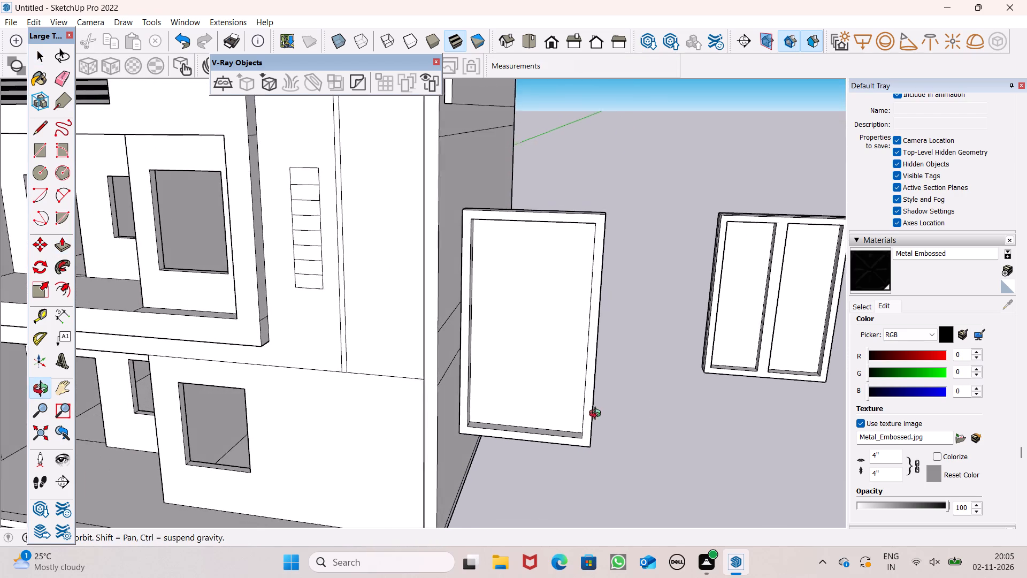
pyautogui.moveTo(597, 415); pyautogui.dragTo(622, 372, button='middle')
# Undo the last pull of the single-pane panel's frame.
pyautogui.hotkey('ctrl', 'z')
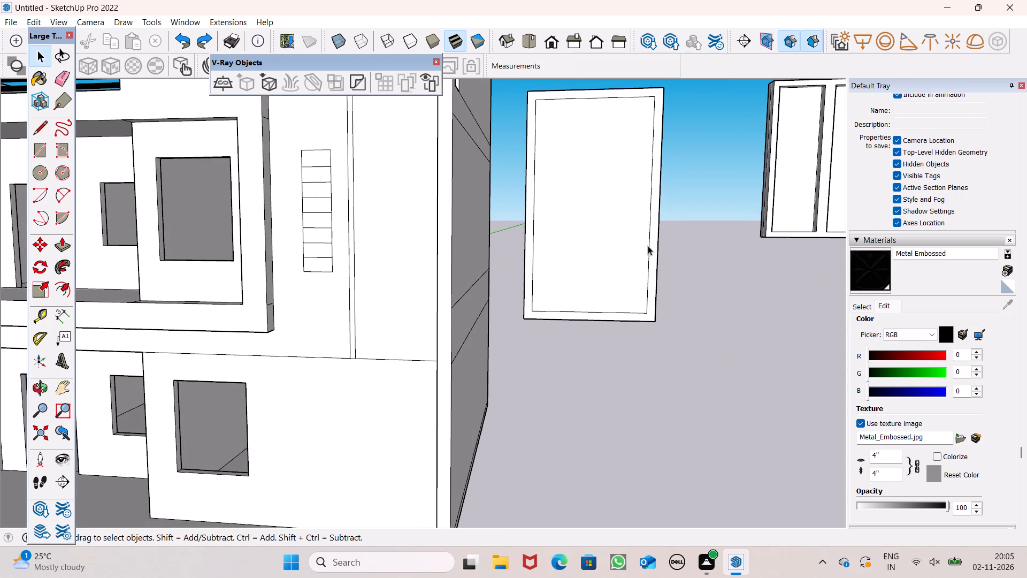
# Draw a vertical strip about 13/16" by 6' 5 7/8" near the middle of the single-pane panel, between the frame's inner top and bottom edges.
pyautogui.scroll(-1, 543, 230)
pyautogui.scroll(4, 646, 90)
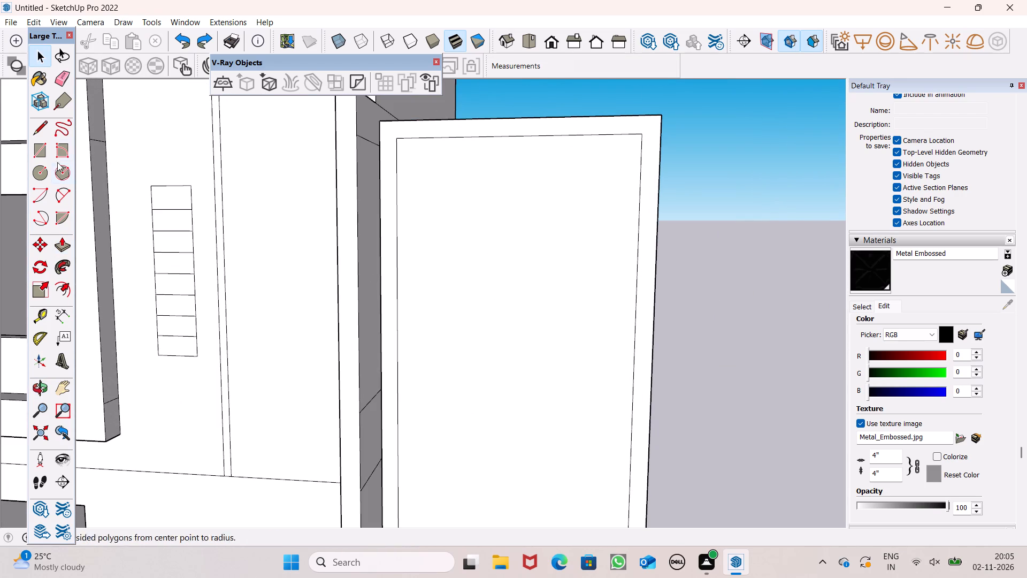
pyautogui.click(33, 148)
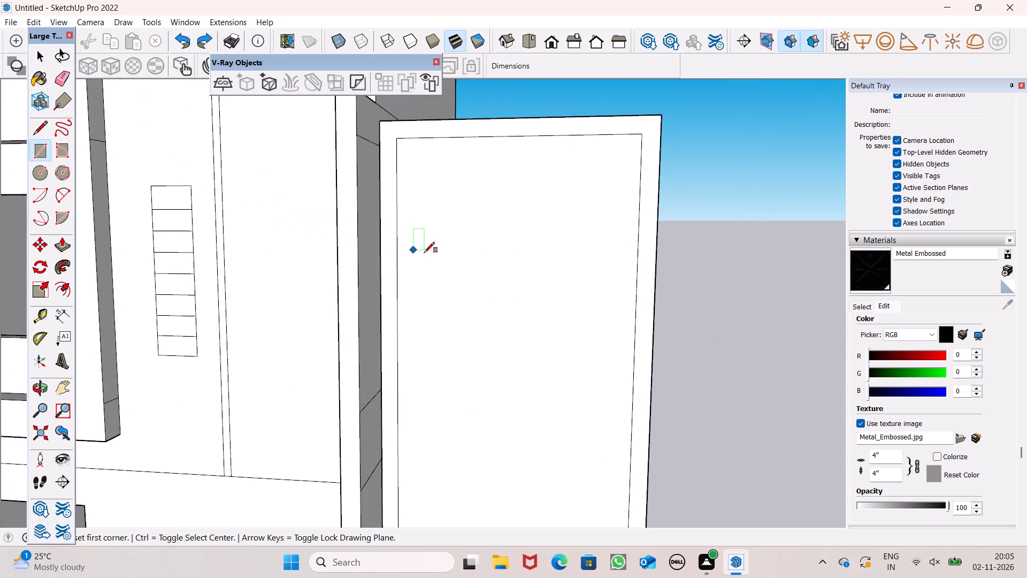
pyautogui.scroll(-1, 431, 254)
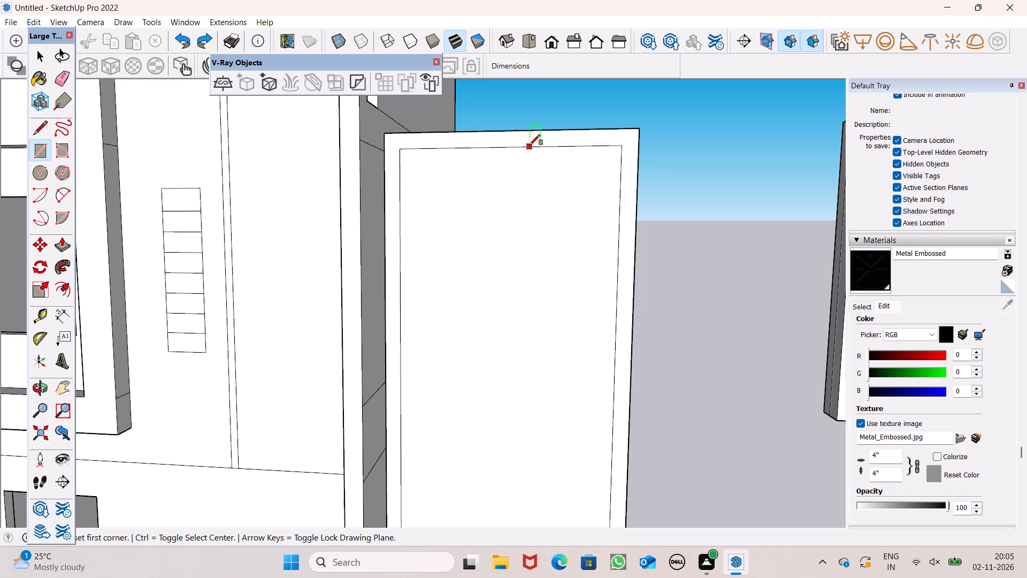
pyautogui.scroll(-2, 529, 143)
pyautogui.moveTo(501, 211); pyautogui.dragTo(515, 225, button='middle')
pyautogui.scroll(-1, 514, 204)
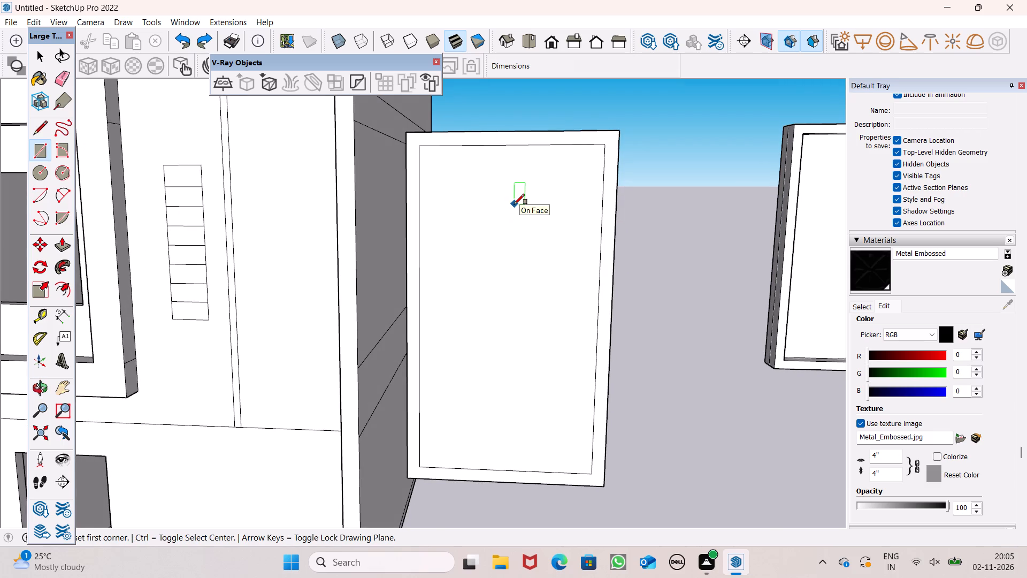
pyautogui.scroll(-1, 514, 204)
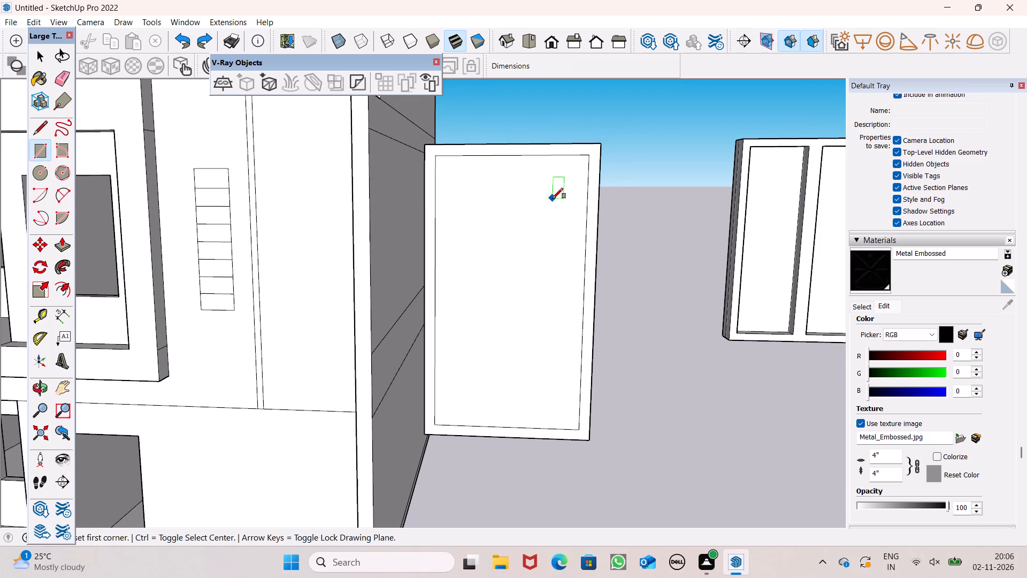
pyautogui.click(522, 156)
pyautogui.scroll(3, 507, 422)
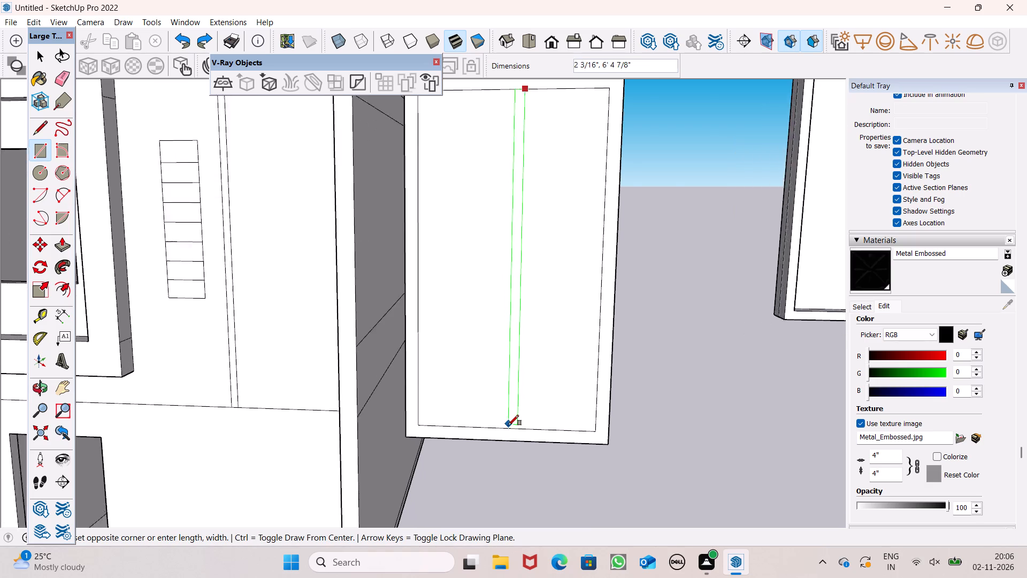
pyautogui.scroll(9, 508, 425)
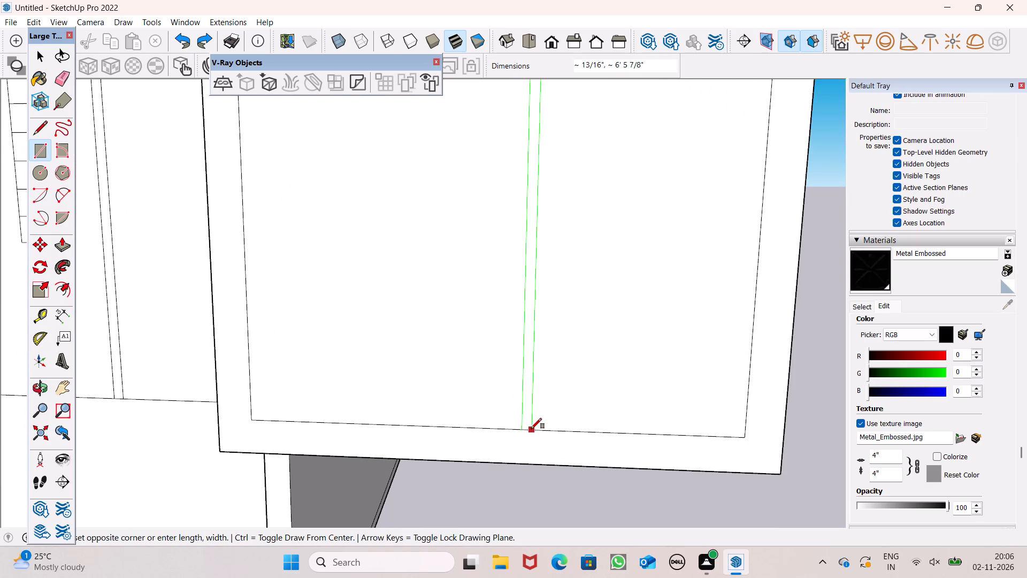
pyautogui.click(531, 429)
# Copy the vertical strip about 4 3/4" sideways across the pane, towards the two-pane window.
pyautogui.press('space')
pyautogui.doubleClick(530, 420)
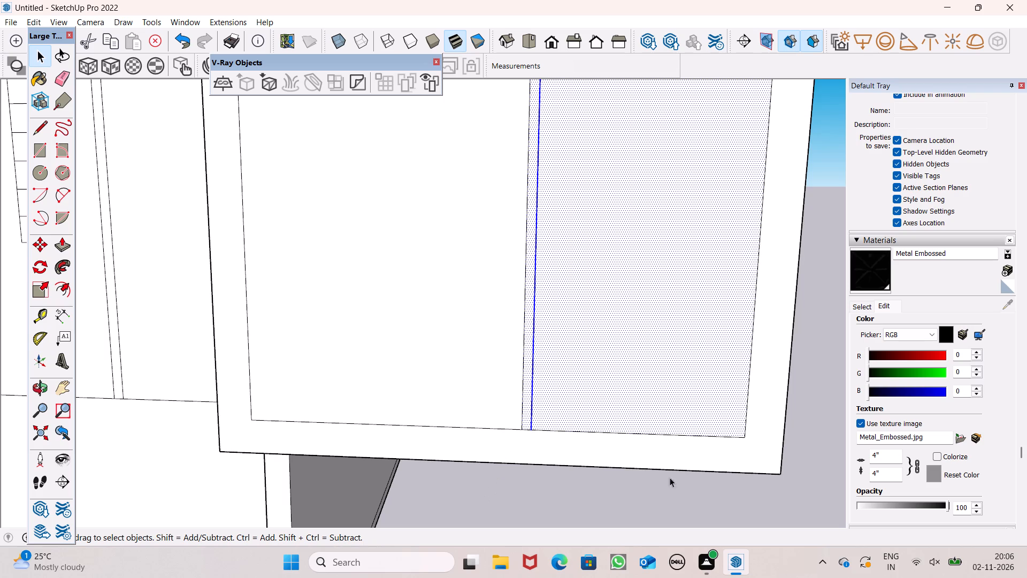
pyautogui.click(778, 510)
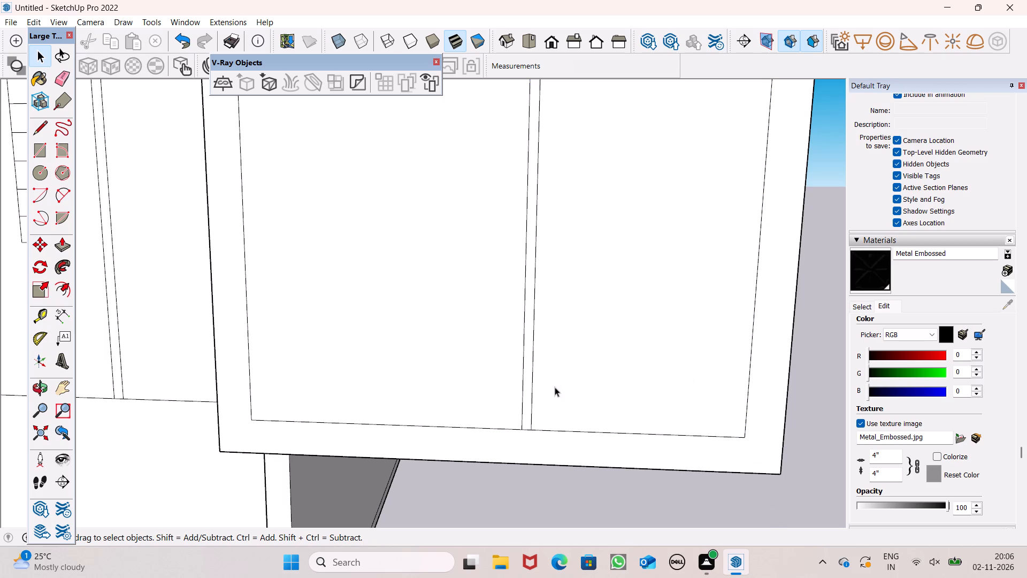
pyautogui.doubleClick(527, 420)
pyautogui.press('m')
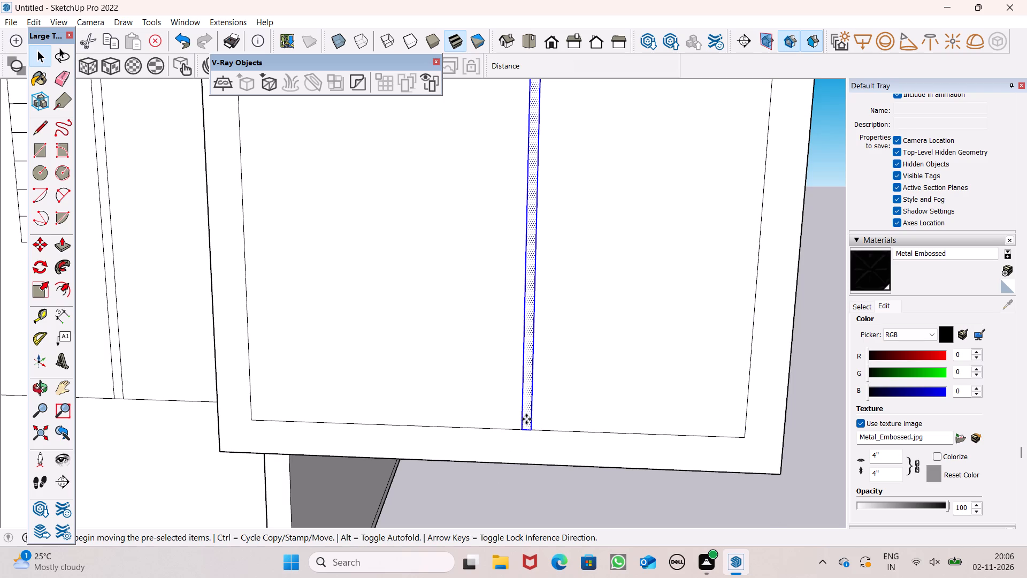
pyautogui.press('Return')
pyautogui.moveTo(526, 417); pyautogui.dragTo(528, 417)
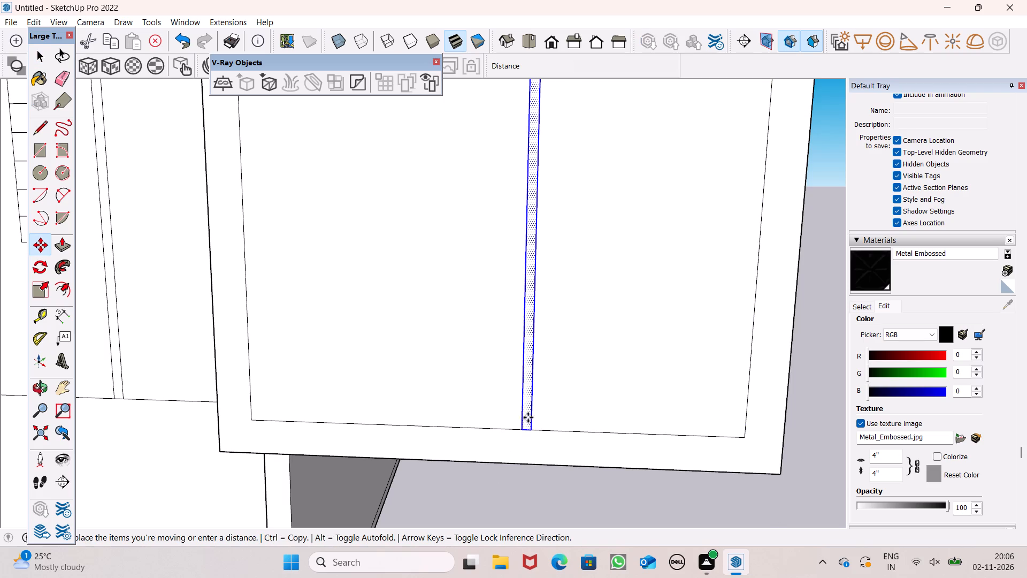
pyautogui.moveTo(528, 417); pyautogui.dragTo(584, 419)
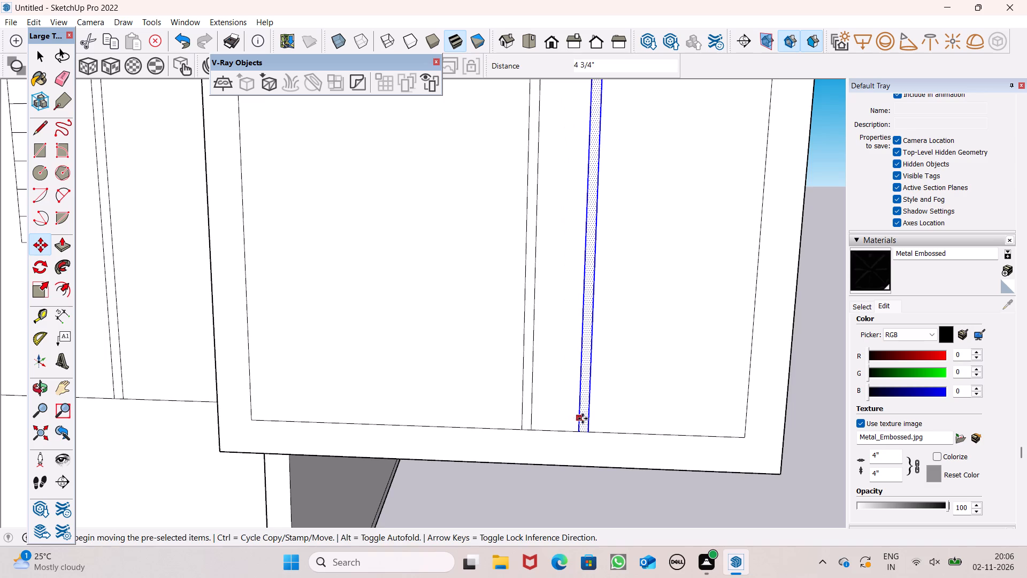
pyautogui.scroll(-4, 544, 448)
pyautogui.press('space')
pyautogui.click(607, 490)
pyautogui.scroll(-6, 590, 485)
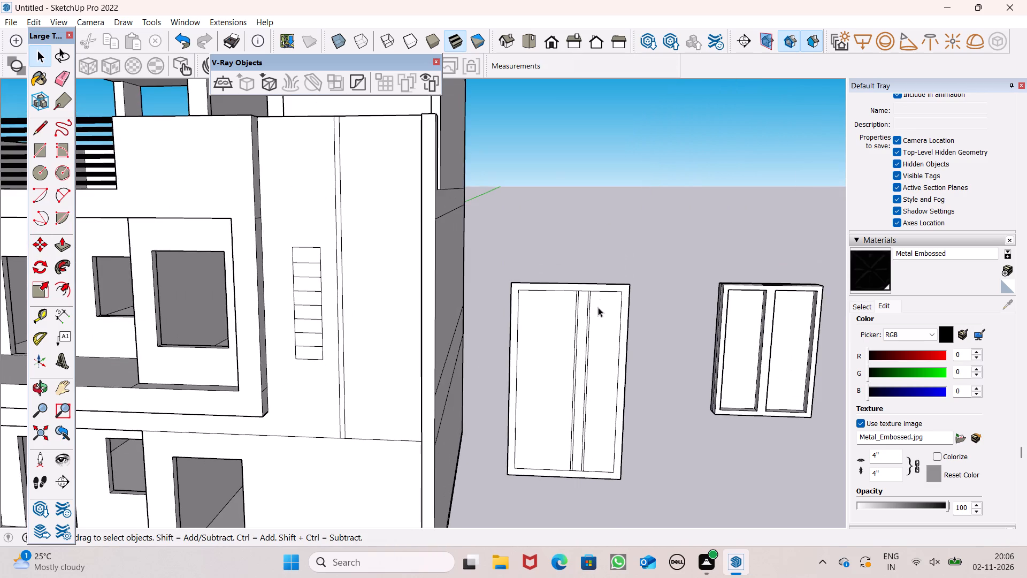
# Draw a horizontal strip about 1" by 3' 5 7/8" across the upper part of the pane, between the frame's inner side edges.
pyautogui.scroll(2, 601, 293)
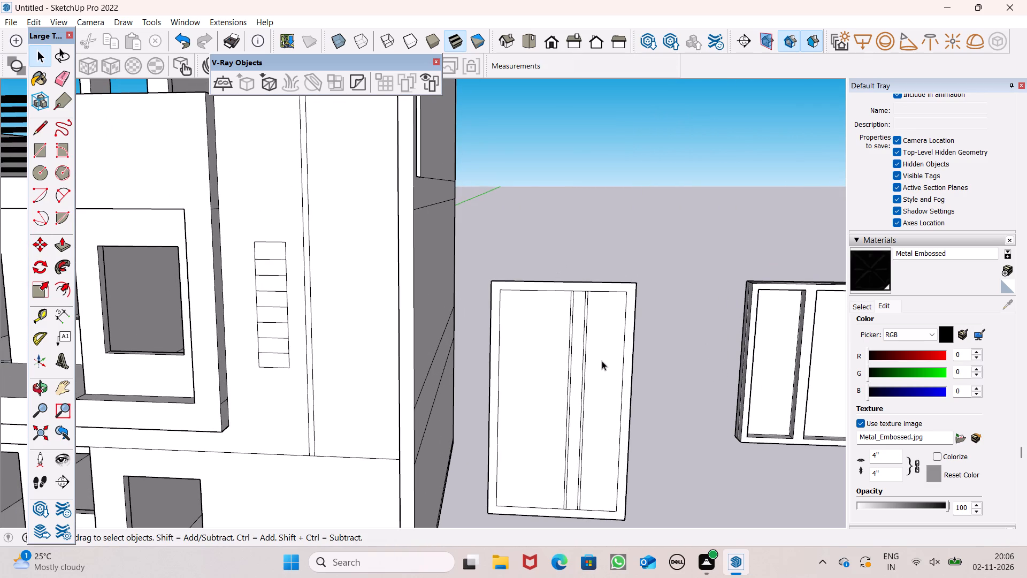
pyautogui.scroll(1, 602, 359)
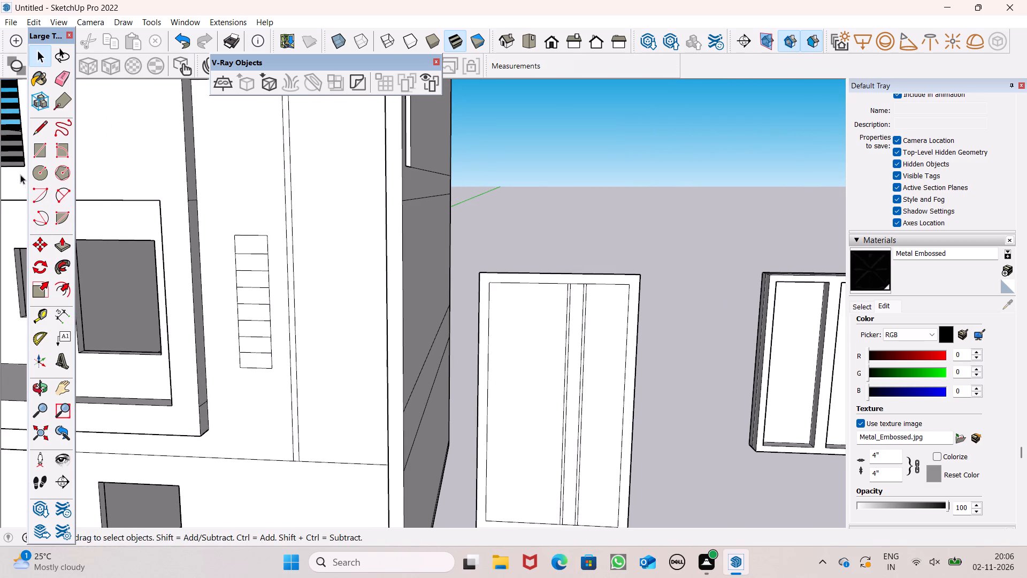
pyautogui.click(35, 157)
pyautogui.scroll(-2, 202, 269)
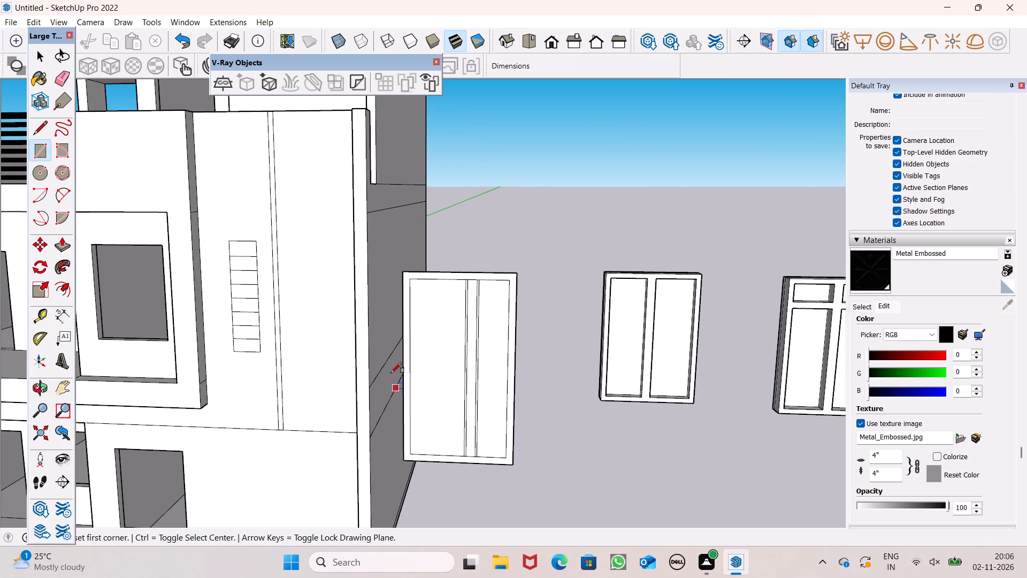
pyautogui.scroll(9, 413, 305)
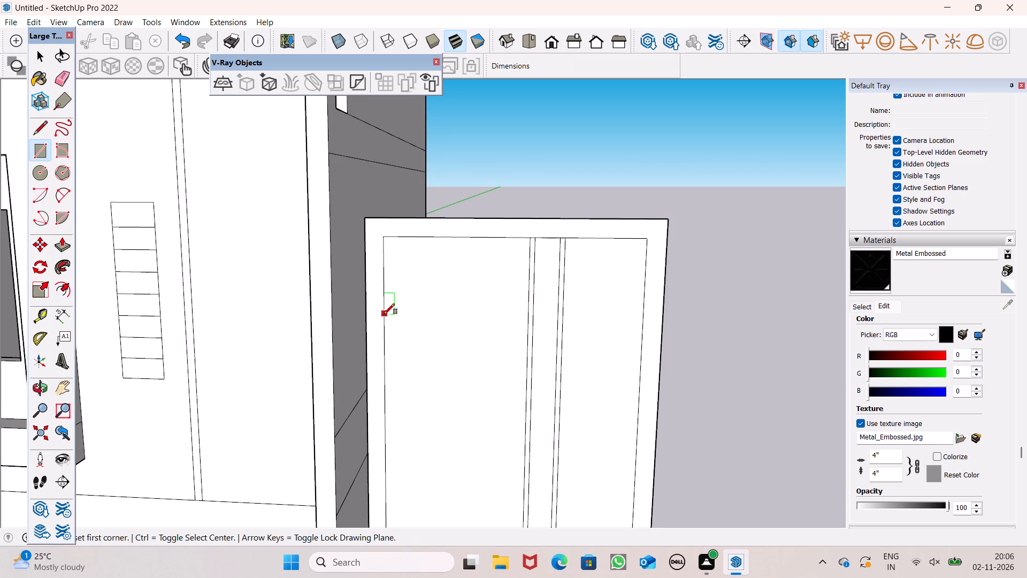
pyautogui.click(384, 314)
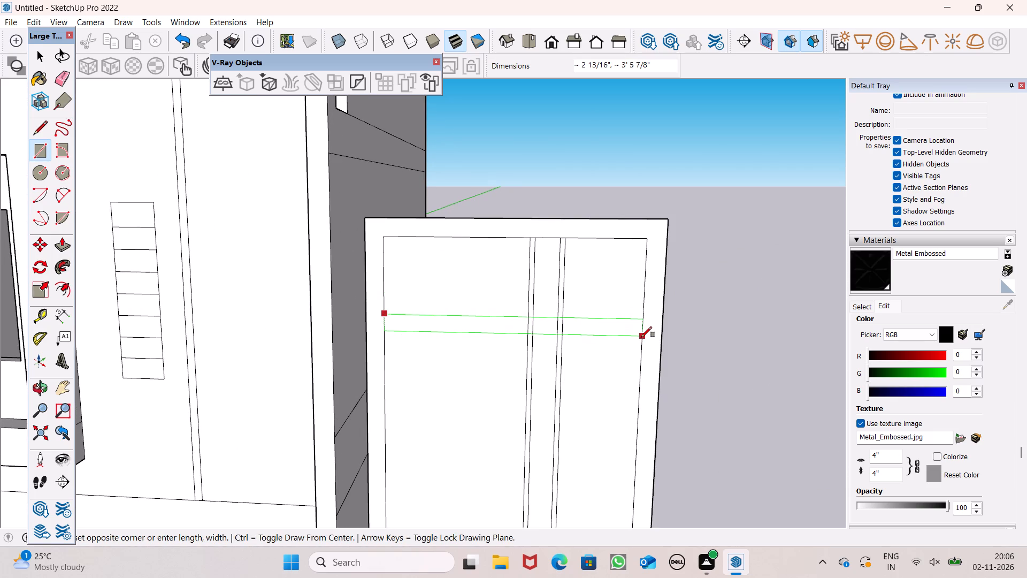
pyautogui.scroll(4, 642, 337)
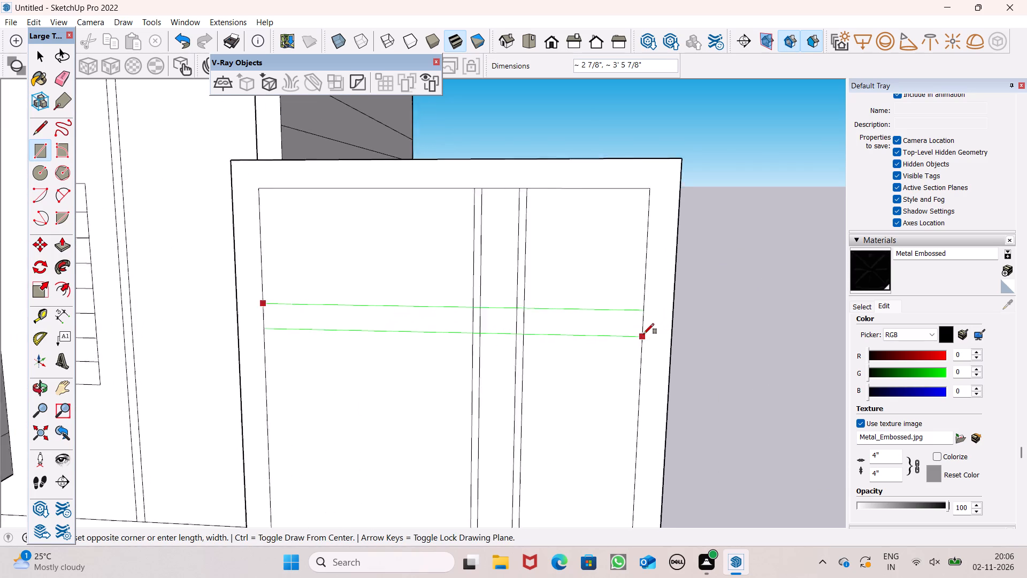
pyautogui.scroll(1, 643, 334)
pyautogui.click(646, 318)
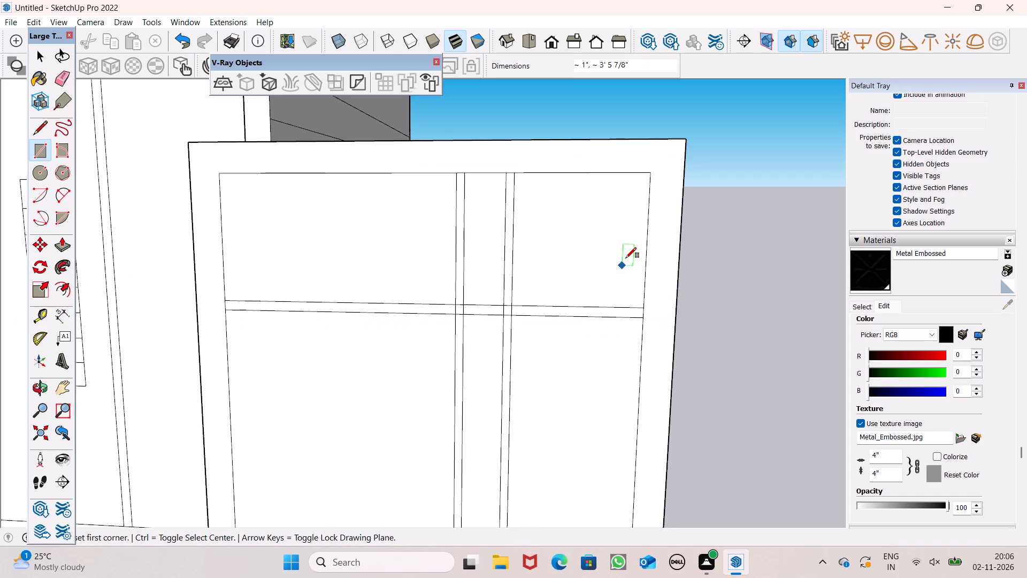
pyautogui.scroll(-3, 628, 253)
pyautogui.press('space')
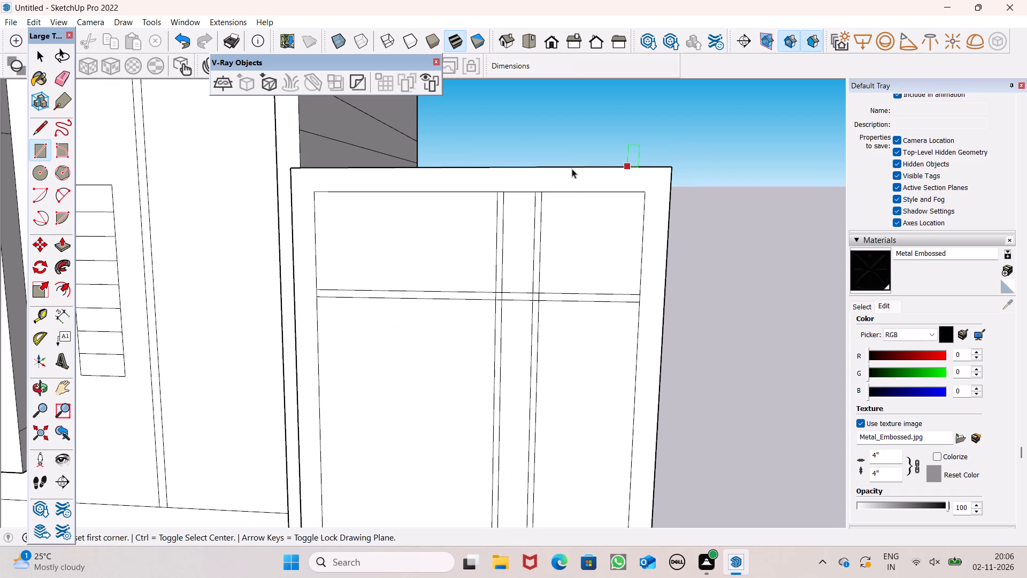
# Draw a vertical handle rectangle about 2 1/8" by 1' 7 7/16" on the single-pane panel, near the frame side facing the two-pane window.
pyautogui.scroll(-4, 572, 169)
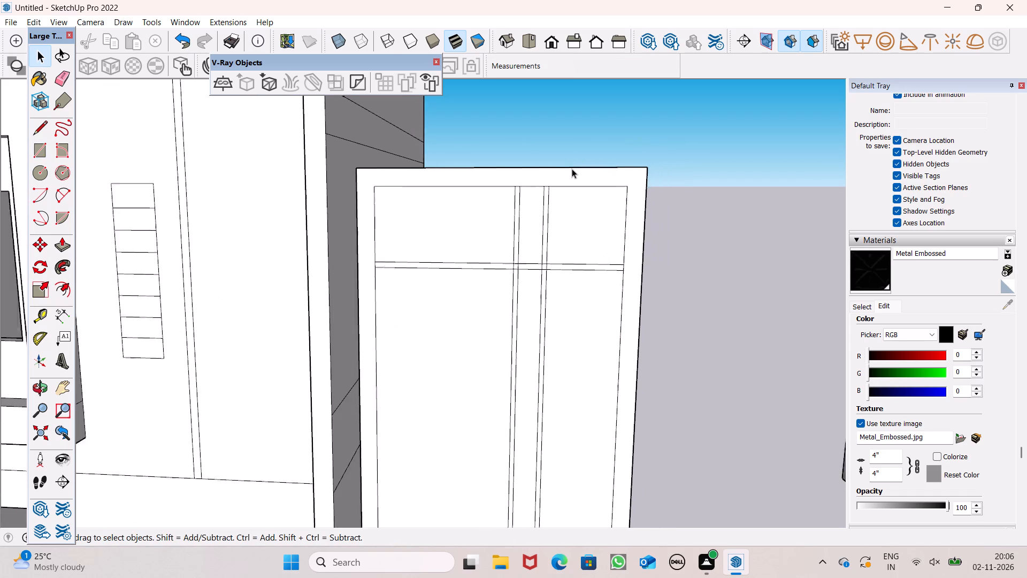
pyautogui.scroll(-2, 572, 169)
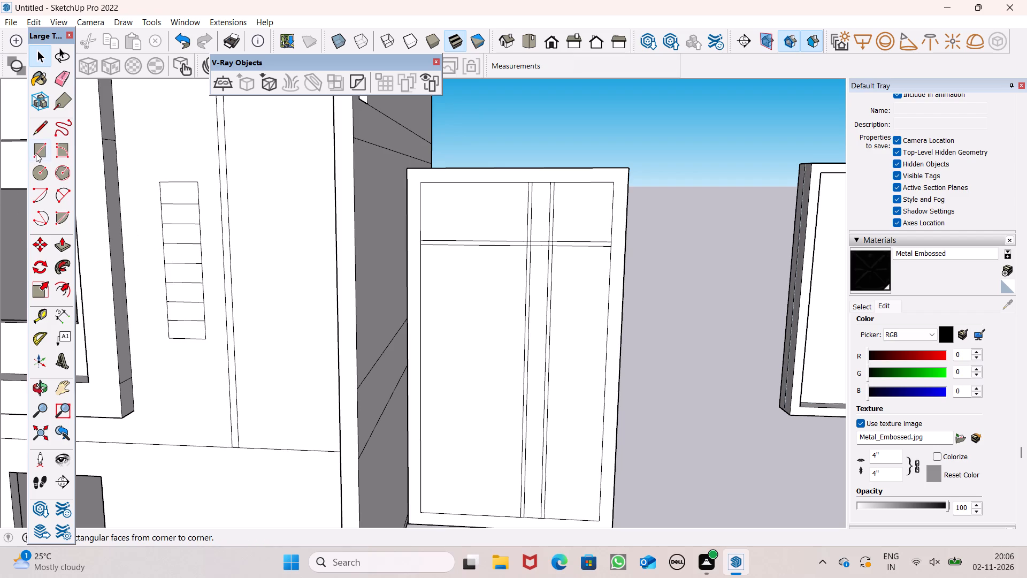
pyautogui.click(36, 153)
pyautogui.scroll(-1, 101, 238)
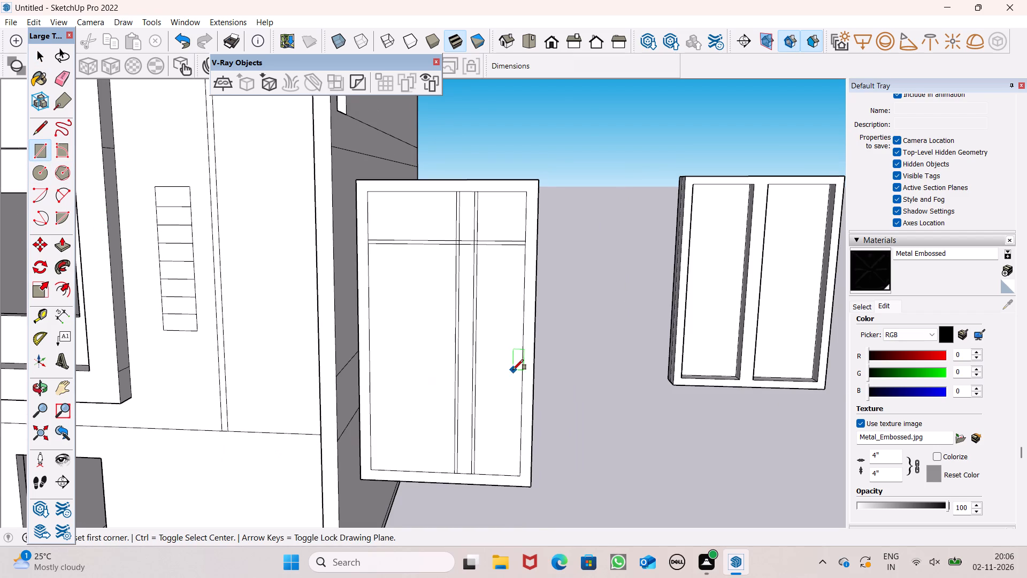
pyautogui.scroll(6, 513, 370)
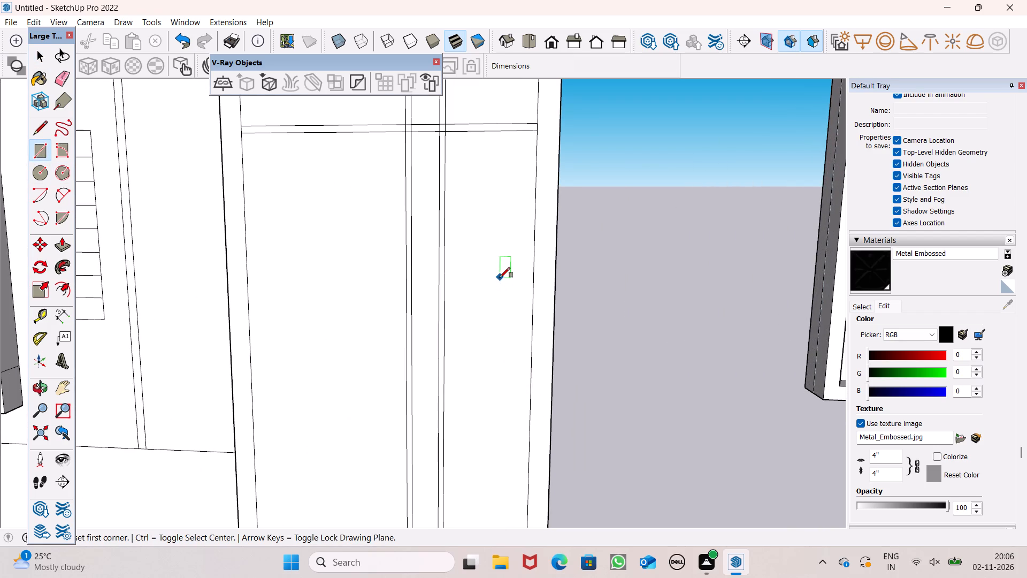
pyautogui.click(497, 305)
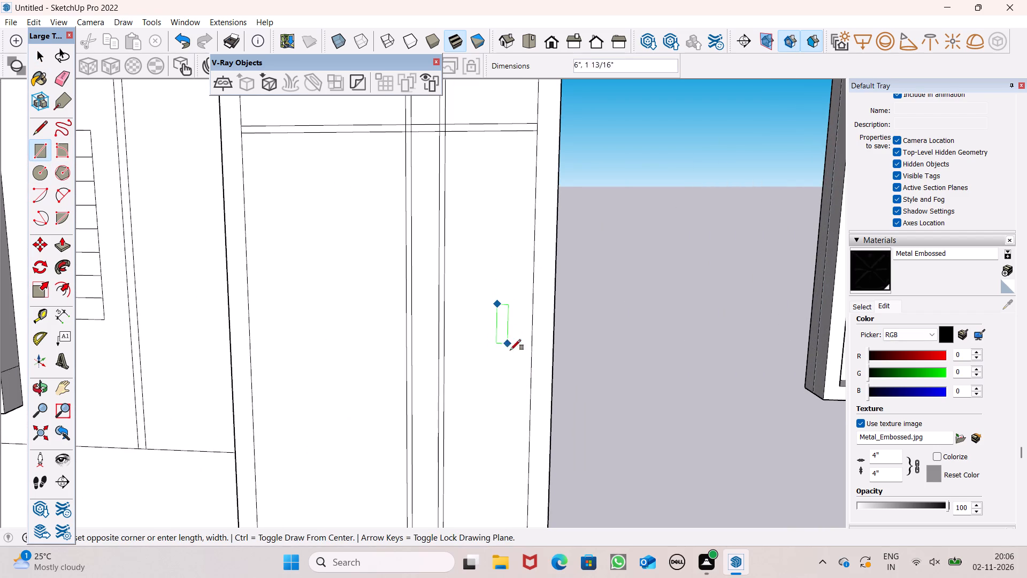
pyautogui.click(509, 435)
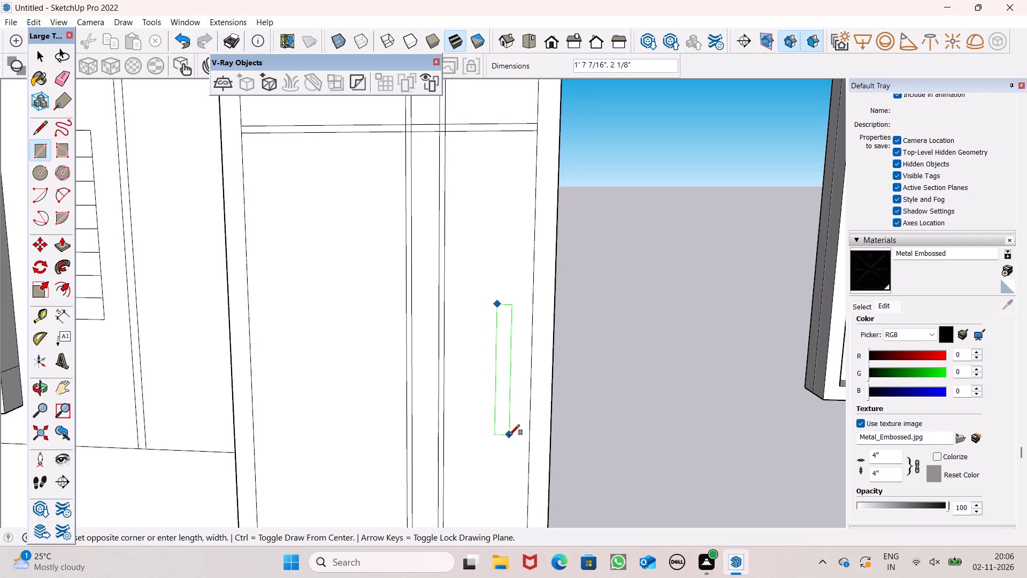
pyautogui.scroll(-5, 451, 258)
pyautogui.press('space')
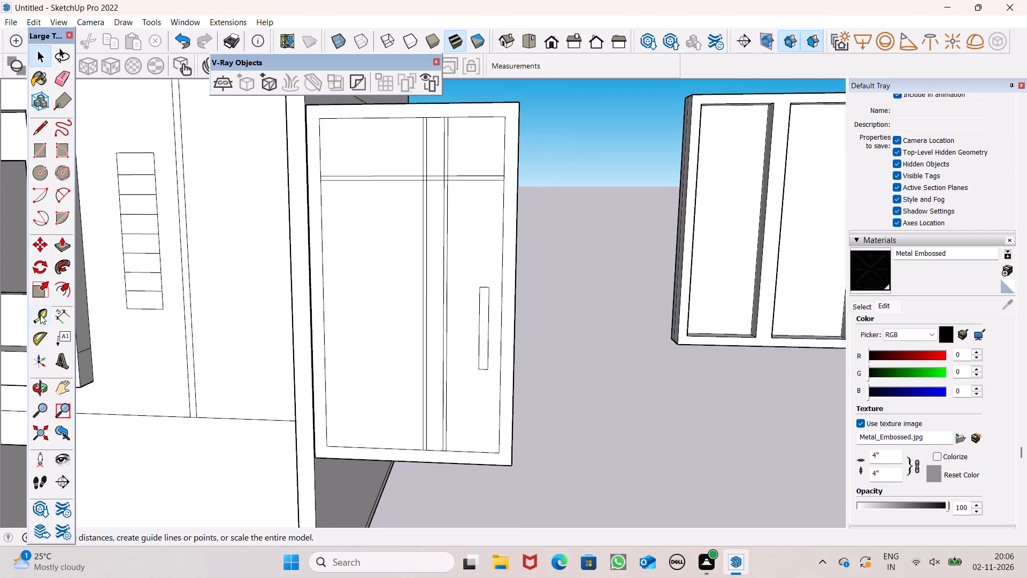
# Pull the single-pane panel's outer frame forward about 3 15/16" from the pane.
pyautogui.click(62, 254)
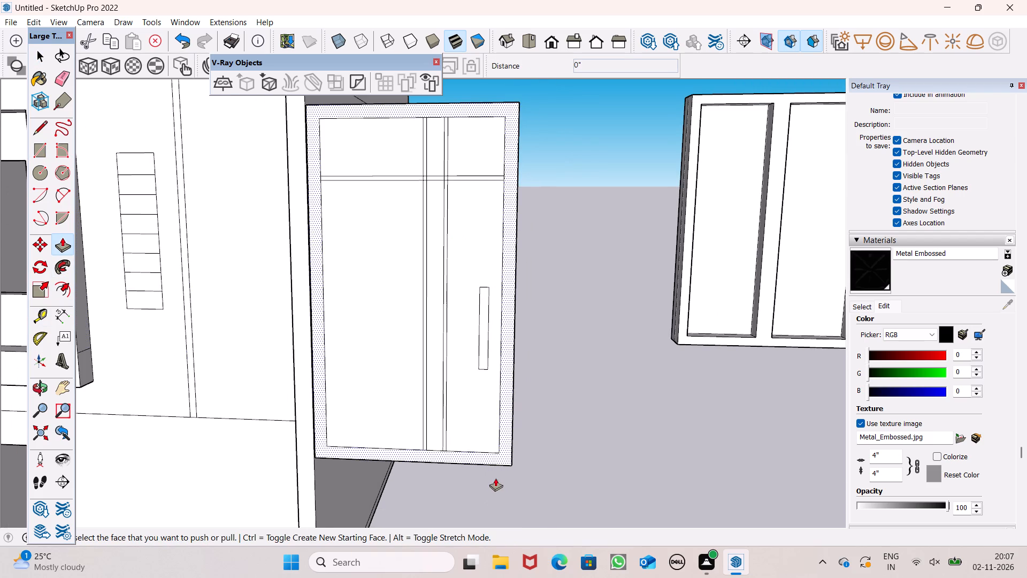
pyautogui.scroll(1, 495, 478)
pyautogui.moveTo(510, 455); pyautogui.dragTo(504, 460)
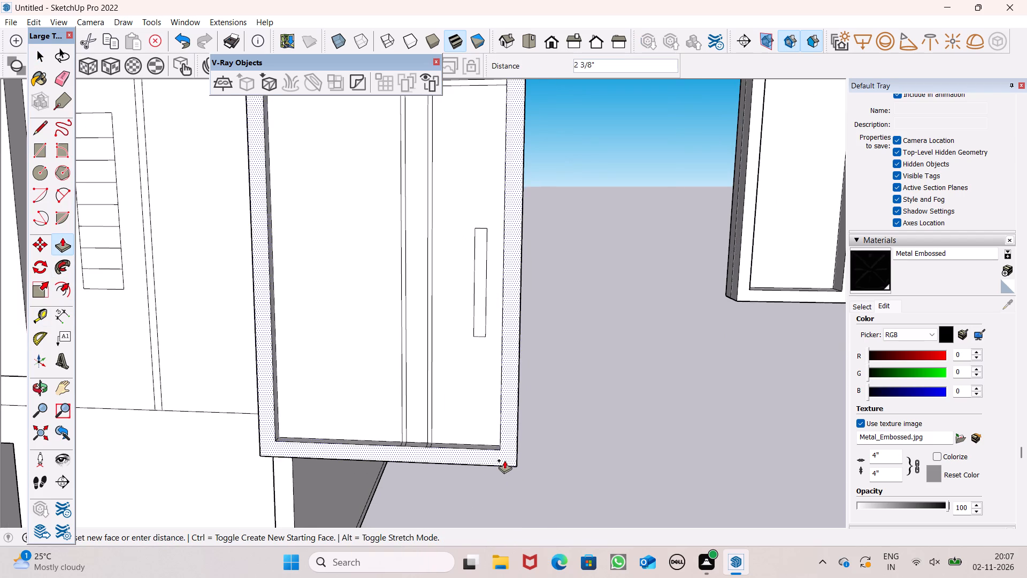
pyautogui.moveTo(504, 460); pyautogui.dragTo(504, 463)
pyautogui.scroll(-1, 504, 469)
# Pull the handle rectangle outward about 3 15/16" from the pane to form a solid door handle.
pyautogui.middleClick(528, 512)
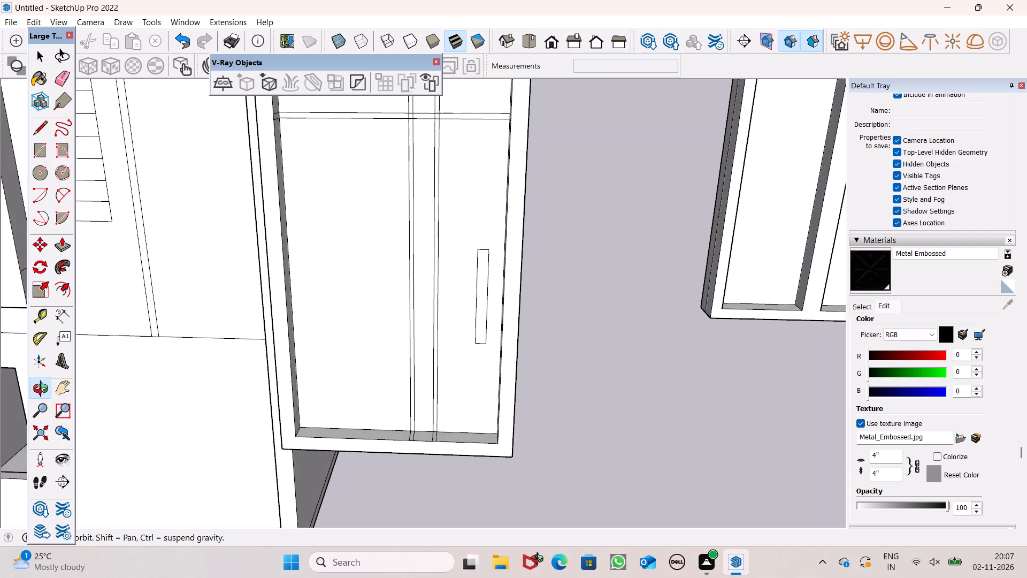
pyautogui.scroll(6, 460, 321)
pyautogui.scroll(-4, 469, 318)
pyautogui.moveTo(533, 381); pyautogui.dragTo(538, 435, button='middle')
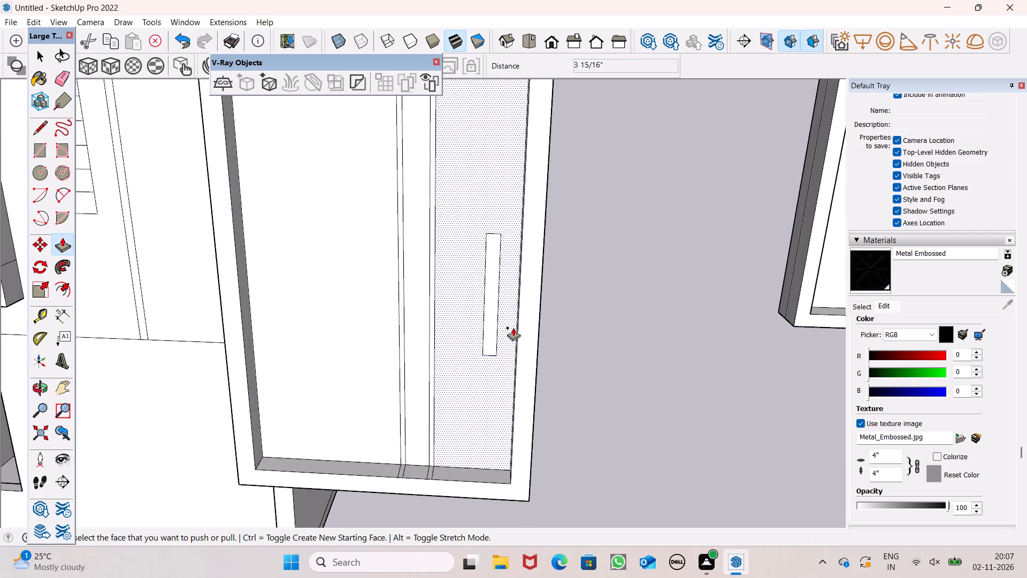
pyautogui.scroll(6, 517, 278)
pyautogui.moveTo(480, 231); pyautogui.dragTo(533, 253)
pyautogui.scroll(-4, 488, 253)
pyautogui.moveTo(585, 323); pyautogui.dragTo(553, 338, button='middle')
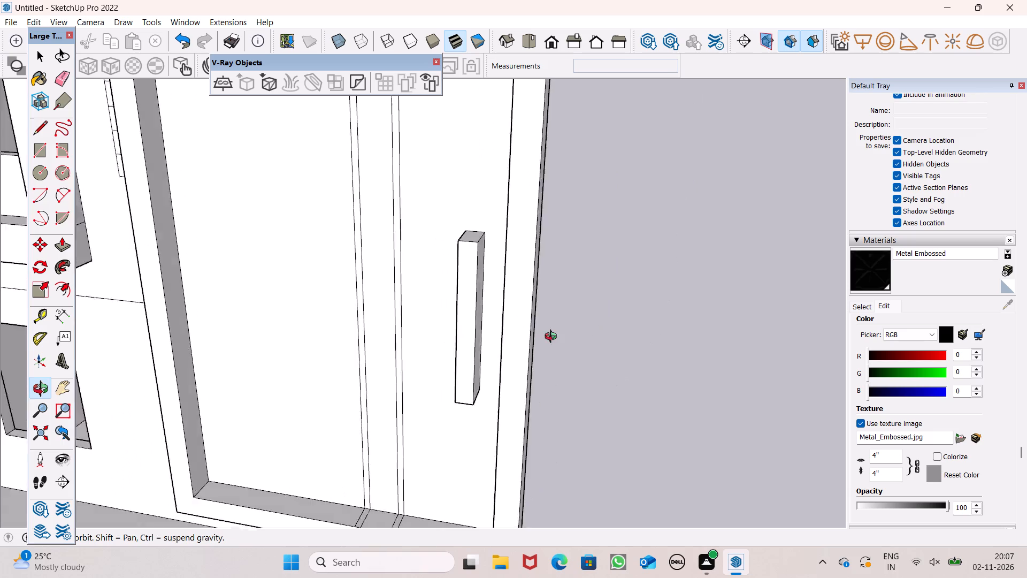
pyautogui.moveTo(553, 338); pyautogui.dragTo(645, 350, button='middle')
pyautogui.scroll(-2, 647, 336)
pyautogui.moveTo(698, 384); pyautogui.dragTo(625, 304, button='middle')
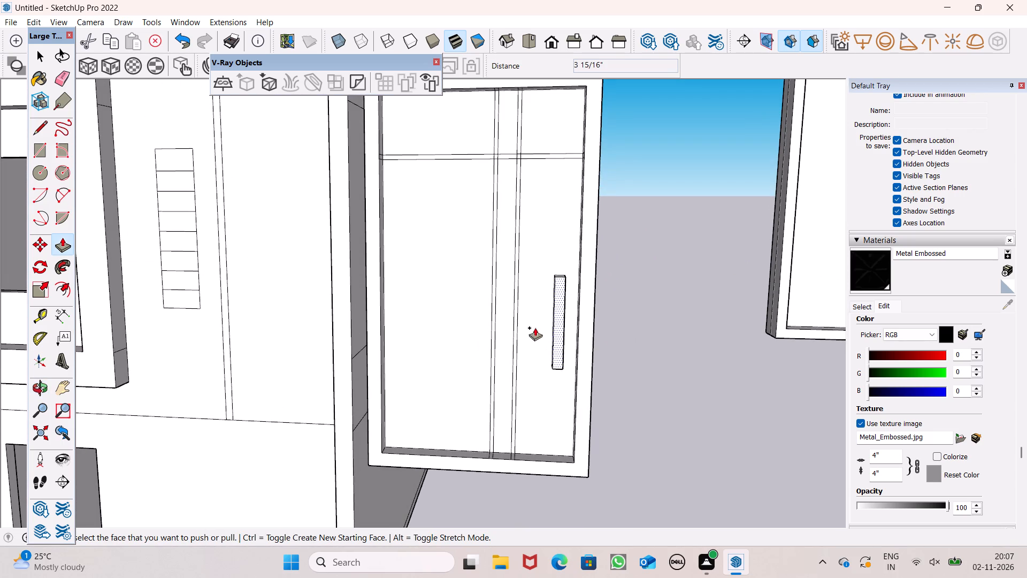
pyautogui.press('space')
# Paint the top and front faces of the door handle with the Metal Corrugated Shiny material.
pyautogui.scroll(-1, 576, 367)
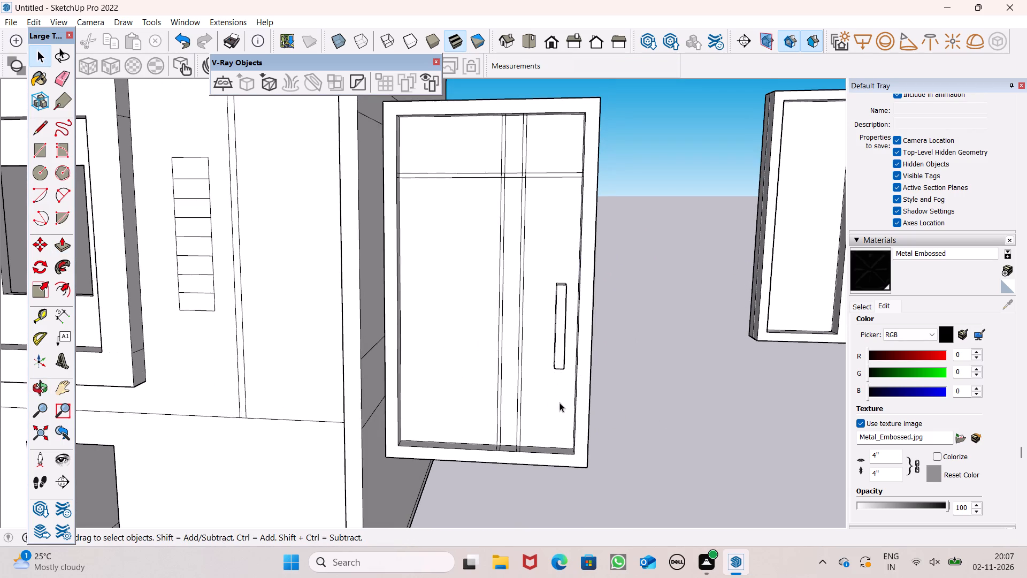
pyautogui.moveTo(560, 404); pyautogui.dragTo(580, 389, button='middle')
pyautogui.scroll(-2, 472, 374)
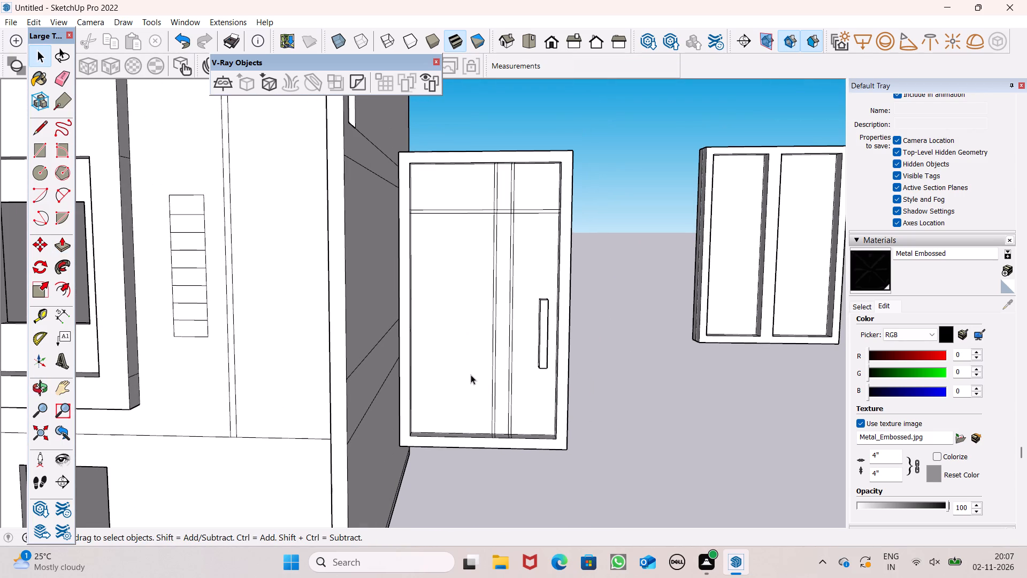
pyautogui.scroll(-1, 426, 381)
pyautogui.moveTo(478, 399); pyautogui.dragTo(478, 338, button='middle')
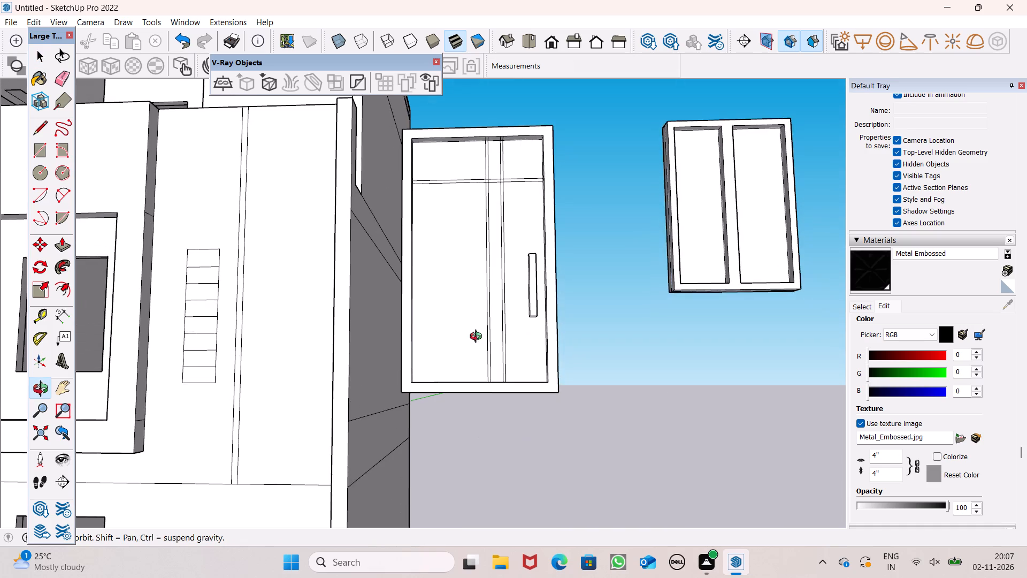
pyautogui.moveTo(478, 338); pyautogui.dragTo(486, 355, button='middle')
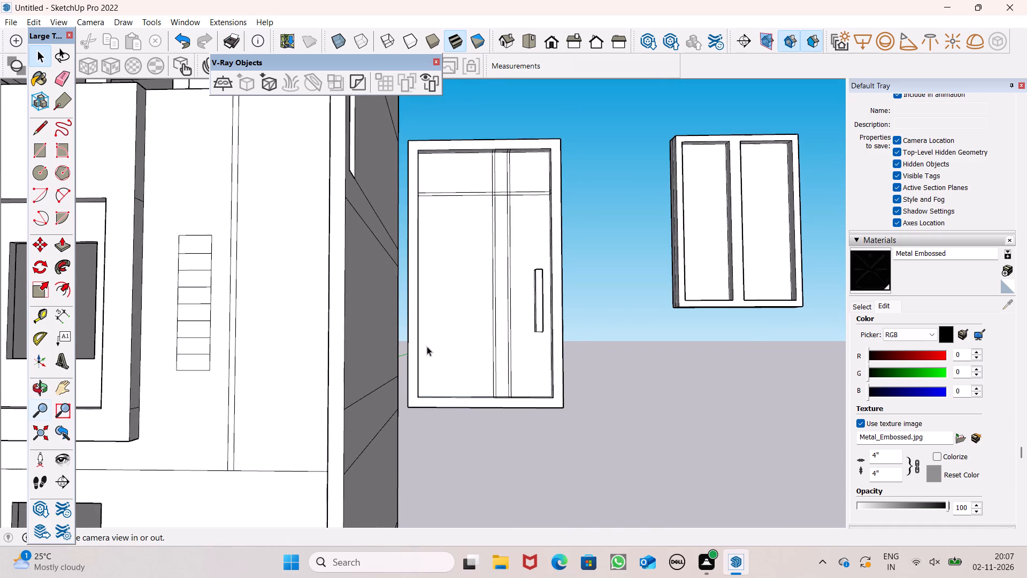
pyautogui.scroll(-5, 421, 329)
pyautogui.click(860, 306)
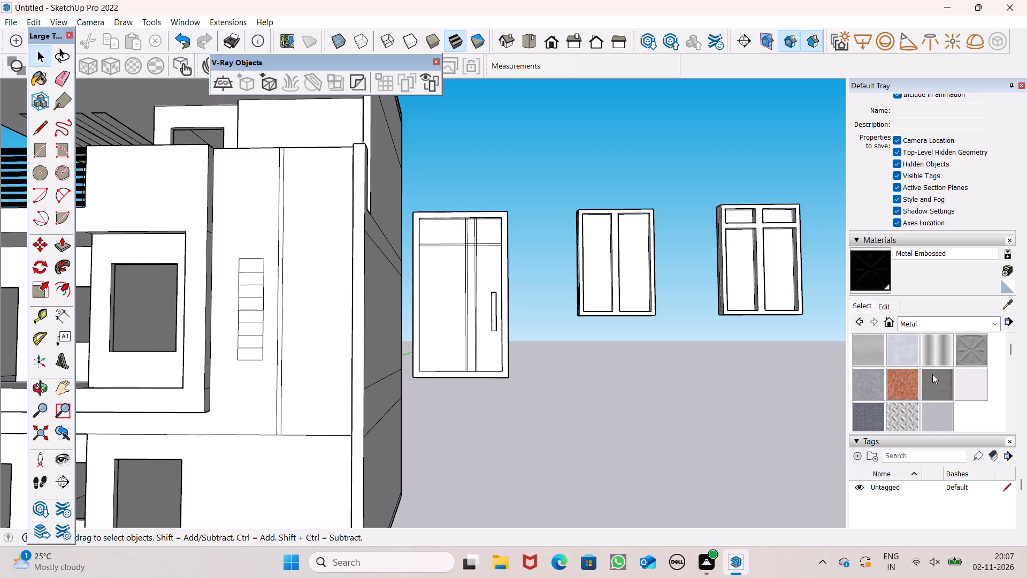
pyautogui.click(940, 345)
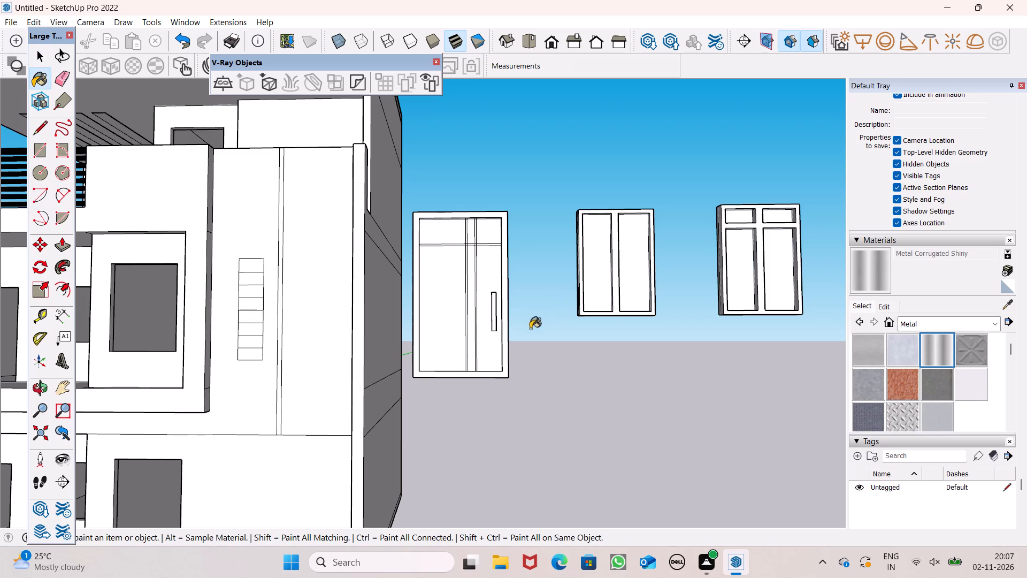
pyautogui.scroll(8, 482, 315)
pyautogui.moveTo(508, 358); pyautogui.dragTo(511, 422, button='middle')
pyautogui.scroll(16, 505, 281)
pyautogui.click(509, 235)
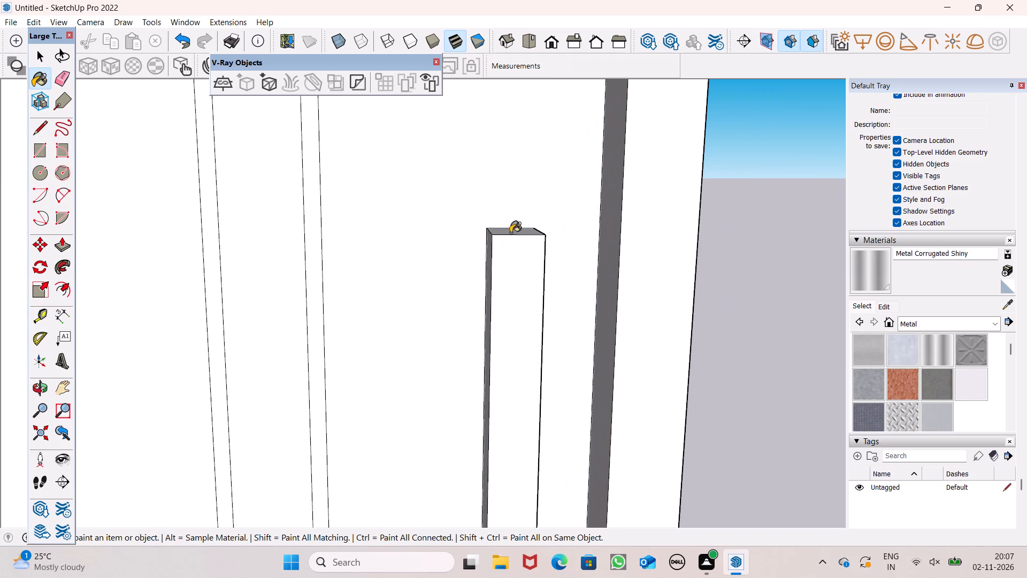
pyautogui.click(511, 232)
pyautogui.click(513, 249)
# Paint the handle's two side faces and its bottom face with Metal Corrugated Shiny, undoing any stray fill.
pyautogui.moveTo(510, 300); pyautogui.dragTo(526, 330, button='middle')
pyautogui.scroll(1, 526, 330)
pyautogui.click(472, 253)
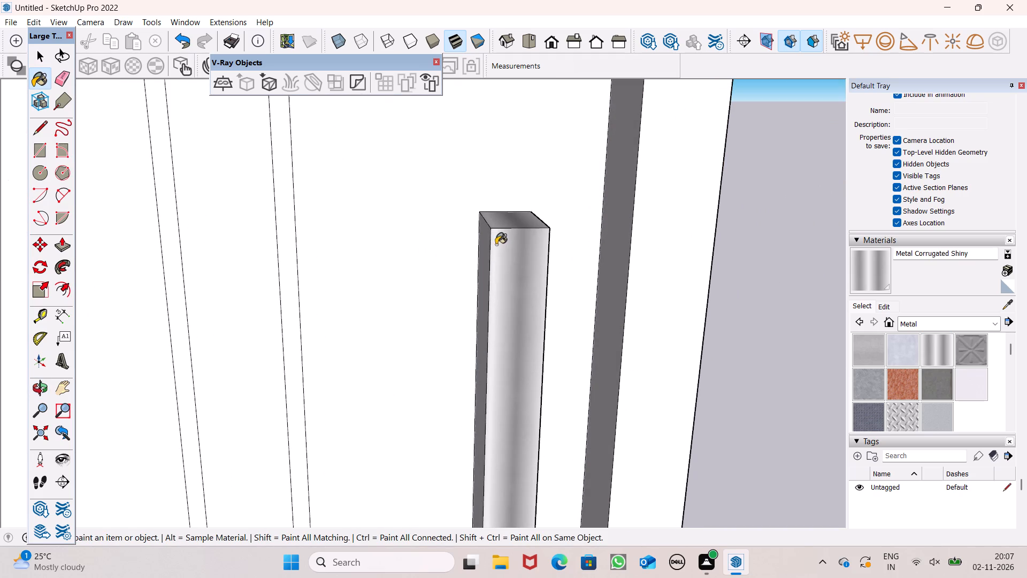
pyautogui.hotkey('ctrl', 'z')
pyautogui.keyDown('ctrl'); pyautogui.moveTo(499, 287); pyautogui.dragTo(554, 328, button='middle'); pyautogui.keyUp('ctrl')
pyautogui.click(480, 261)
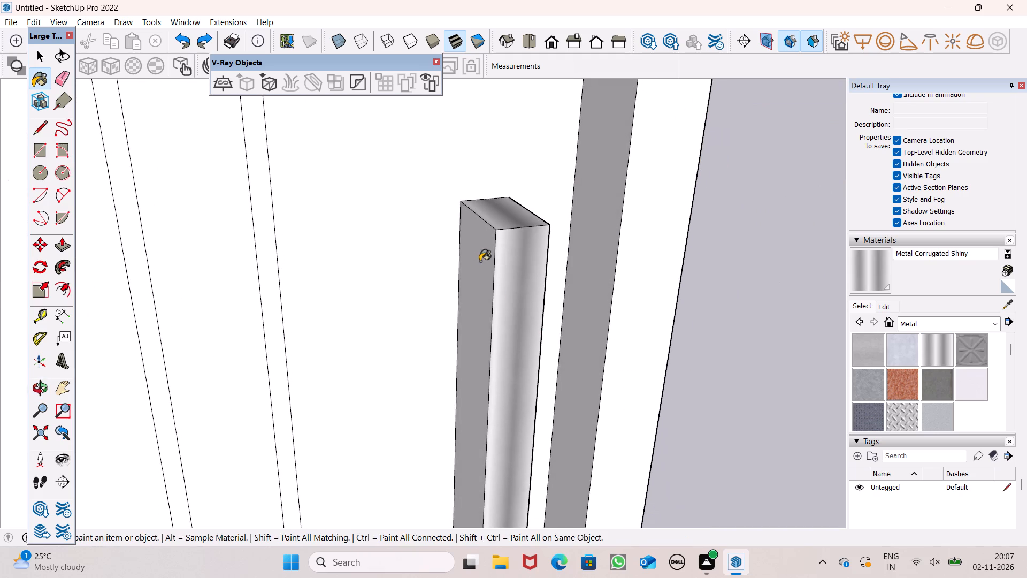
pyautogui.moveTo(486, 278); pyautogui.dragTo(147, 265, button='middle')
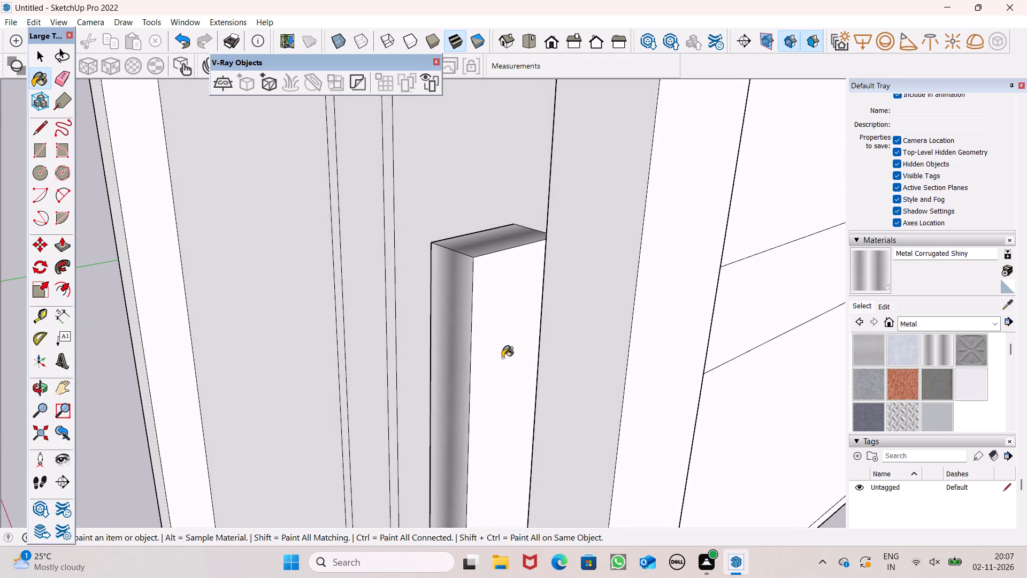
pyautogui.click(502, 358)
pyautogui.scroll(-7, 532, 211)
pyautogui.moveTo(483, 416); pyautogui.dragTo(561, 110, button='middle')
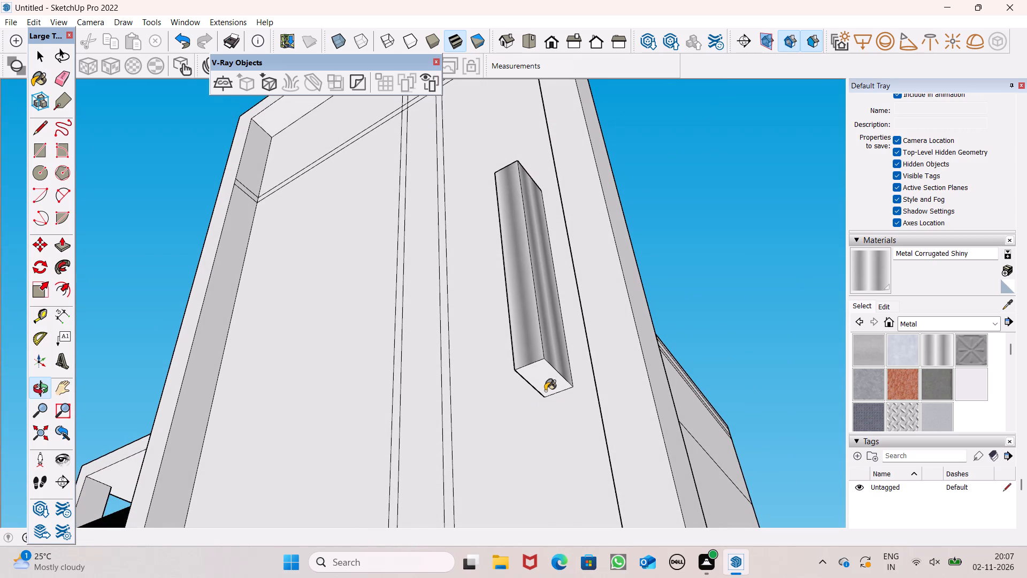
pyautogui.click(547, 378)
pyautogui.scroll(-3, 560, 294)
pyautogui.moveTo(568, 322); pyautogui.dragTo(624, 470, button='middle')
pyautogui.scroll(1, 627, 487)
pyautogui.scroll(-1, 518, 299)
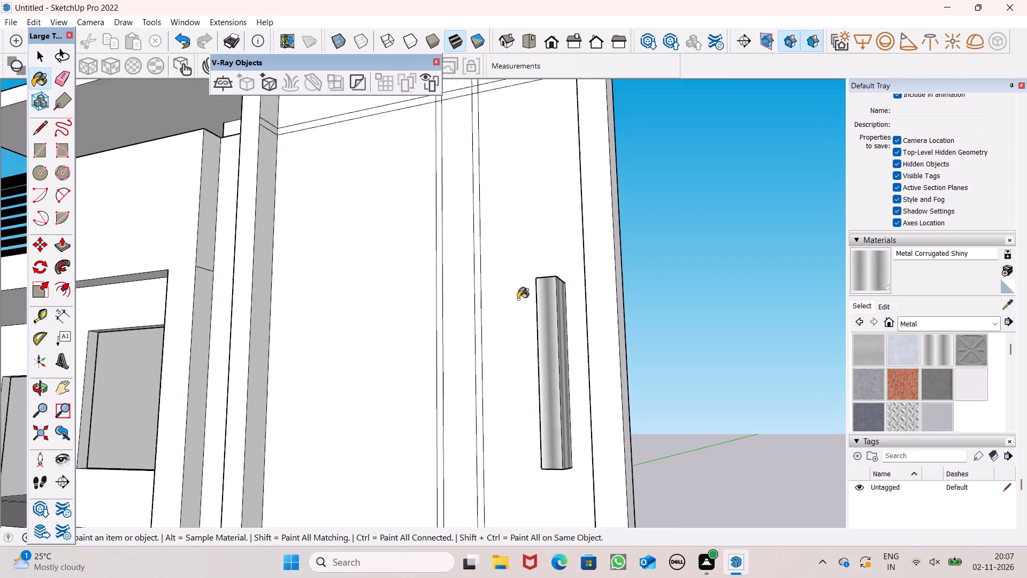
pyautogui.scroll(-1, 518, 299)
pyautogui.moveTo(584, 285); pyautogui.dragTo(630, 451, button='middle')
pyautogui.press('space')
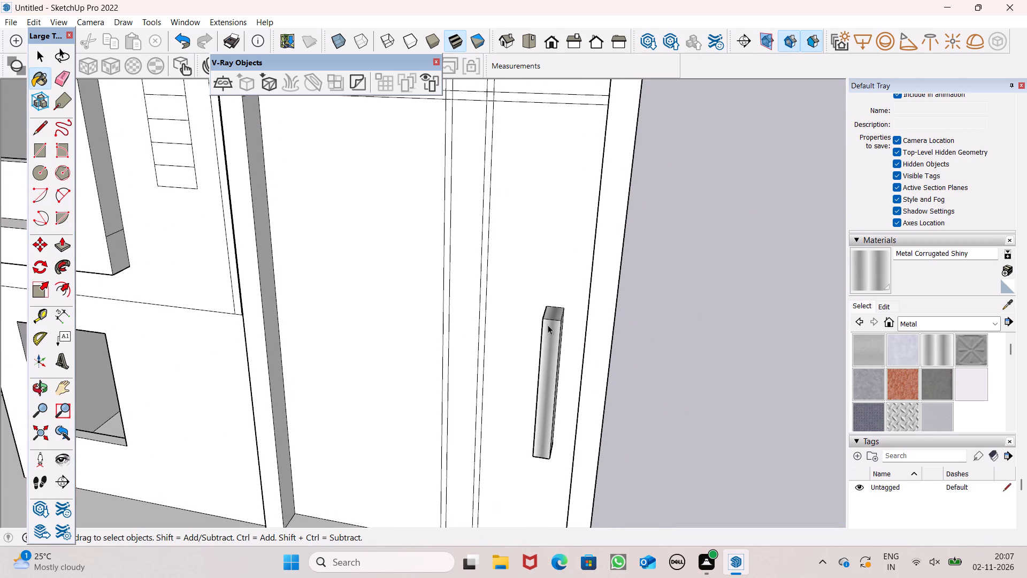
# Tint the Metal Corrugated Shiny material a pale gold by setting its blue value to 152.
pyautogui.moveTo(546, 352); pyautogui.dragTo(593, 352, button='middle')
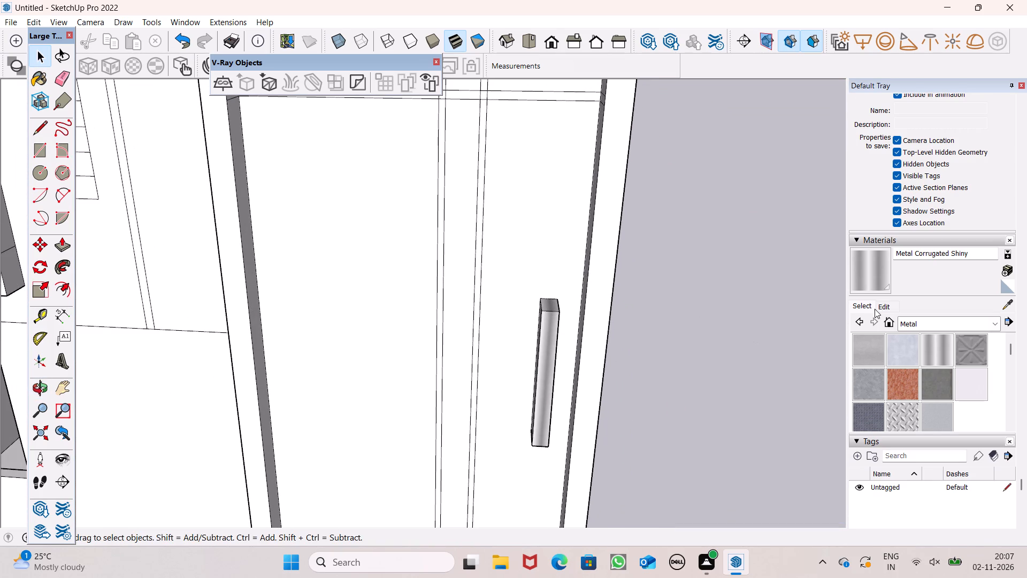
pyautogui.click(875, 308)
pyautogui.click(886, 305)
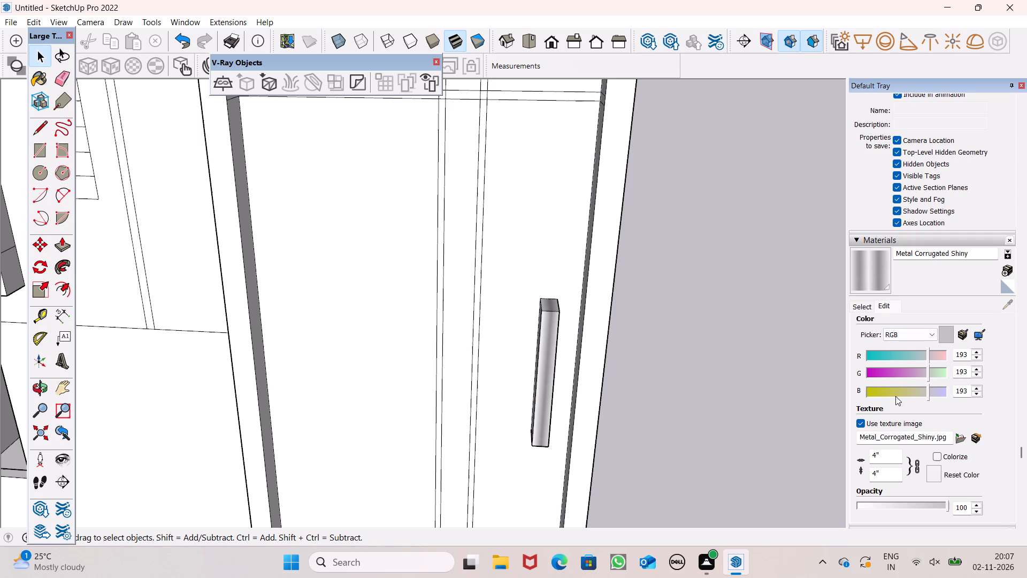
pyautogui.click(894, 394)
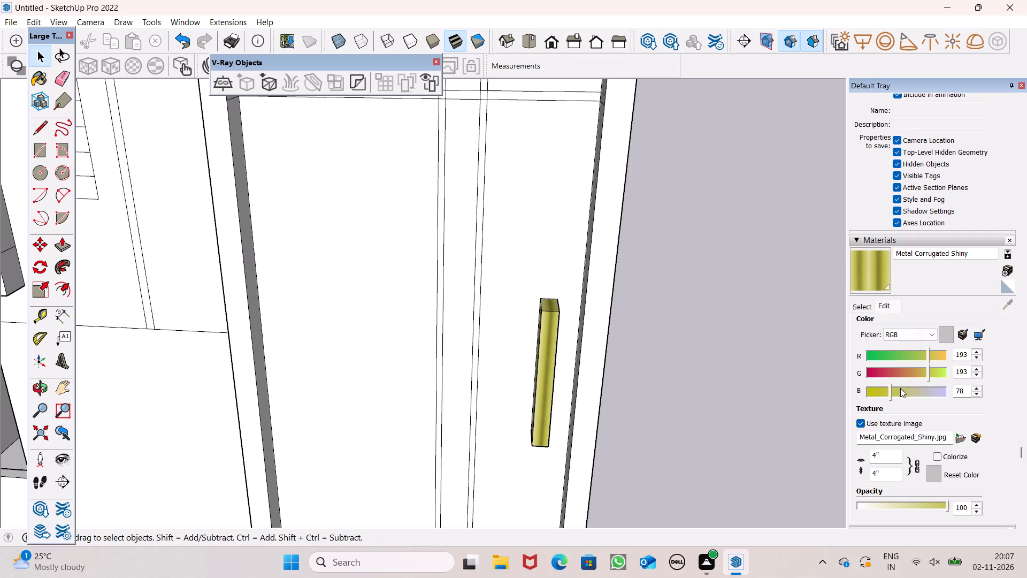
pyautogui.click(900, 388)
pyautogui.click(906, 387)
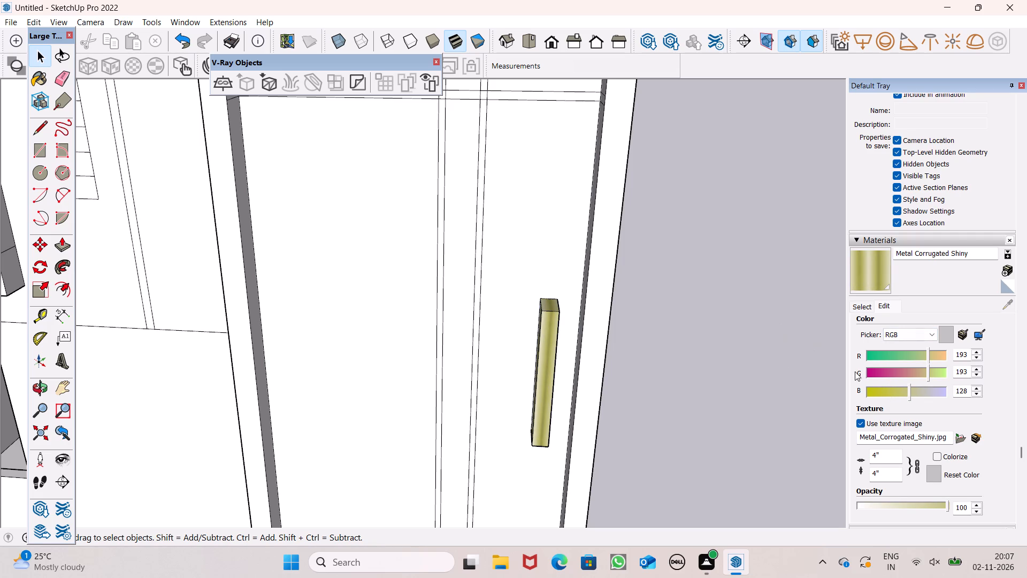
pyautogui.click(914, 389)
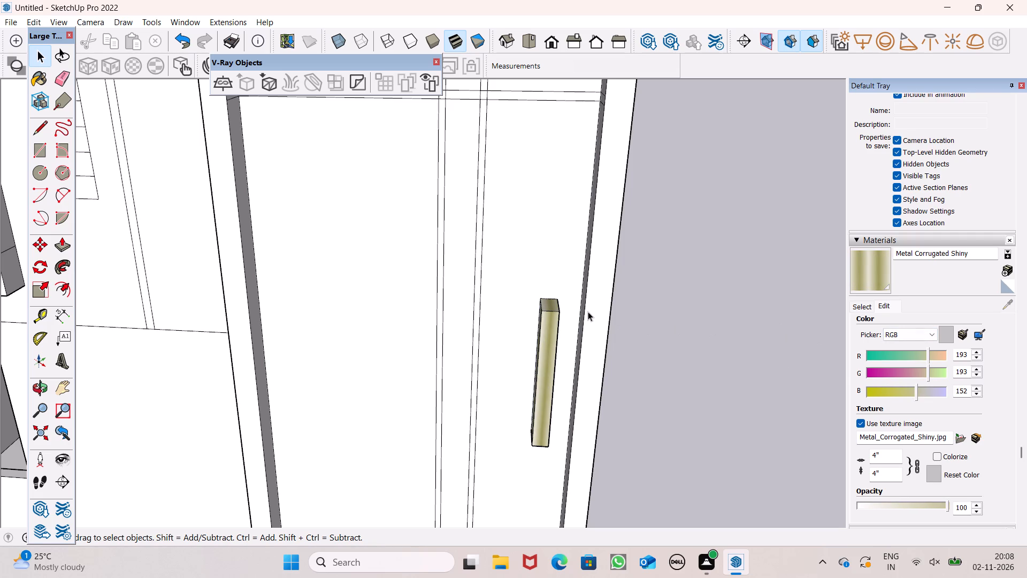
pyautogui.press('space')
# Paint both panes of the two-pane window with Translucent Glass Gray from the Glass and Mirrors collection.
pyautogui.scroll(-2, 697, 347)
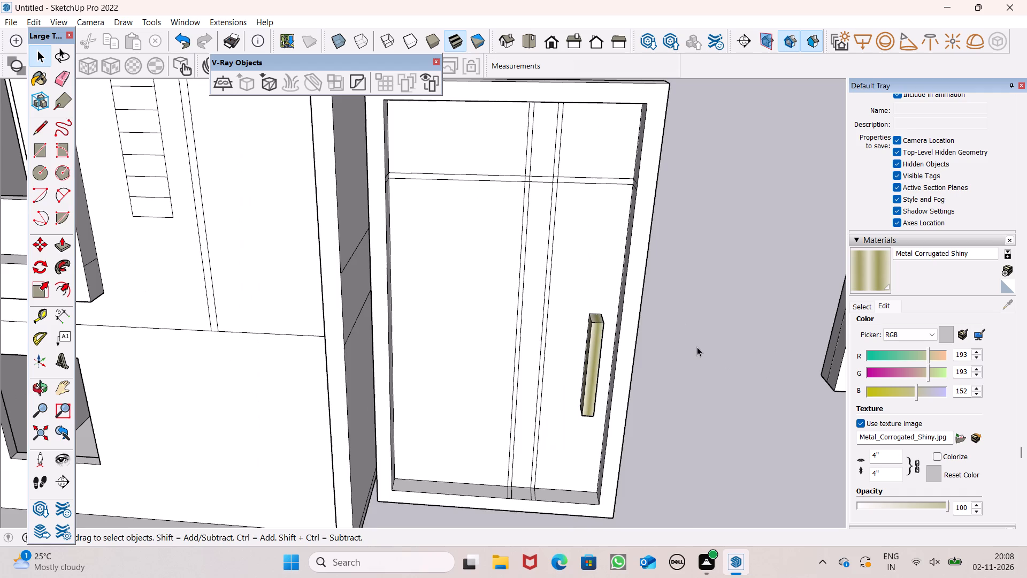
pyautogui.moveTo(727, 415); pyautogui.dragTo(742, 317, button='middle')
pyautogui.scroll(-4, 721, 371)
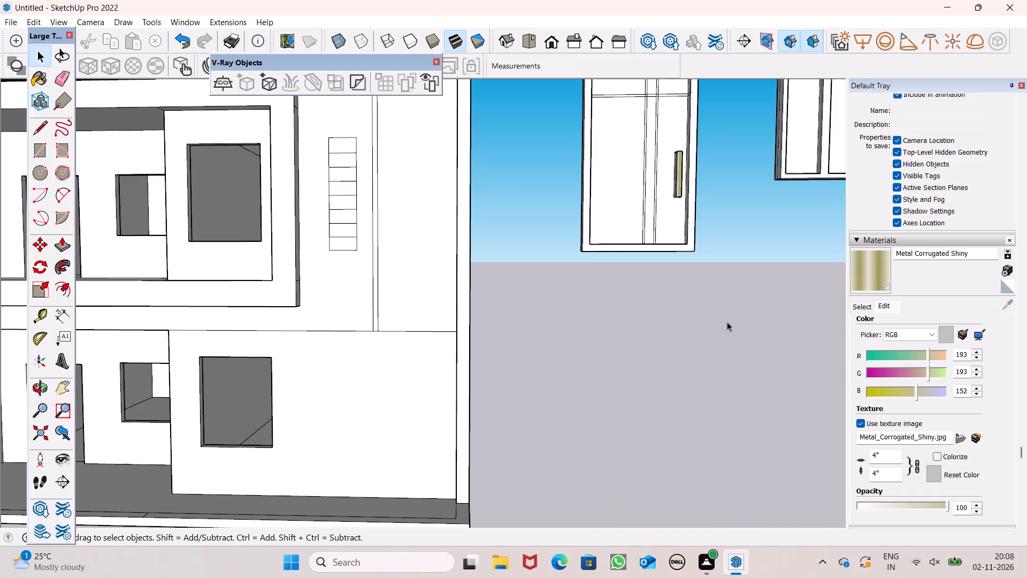
pyautogui.scroll(6, 730, 165)
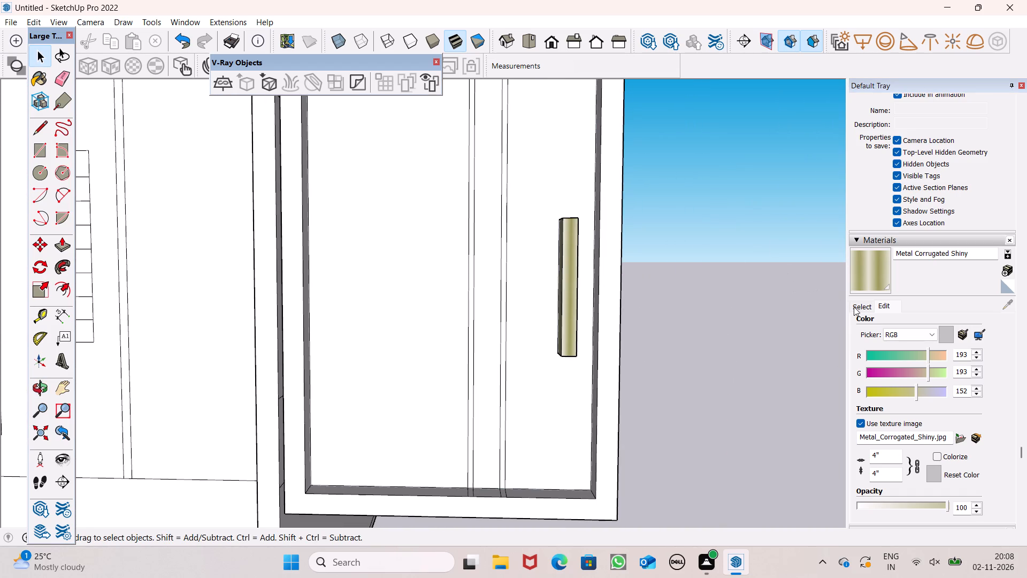
pyautogui.click(854, 306)
pyautogui.click(924, 323)
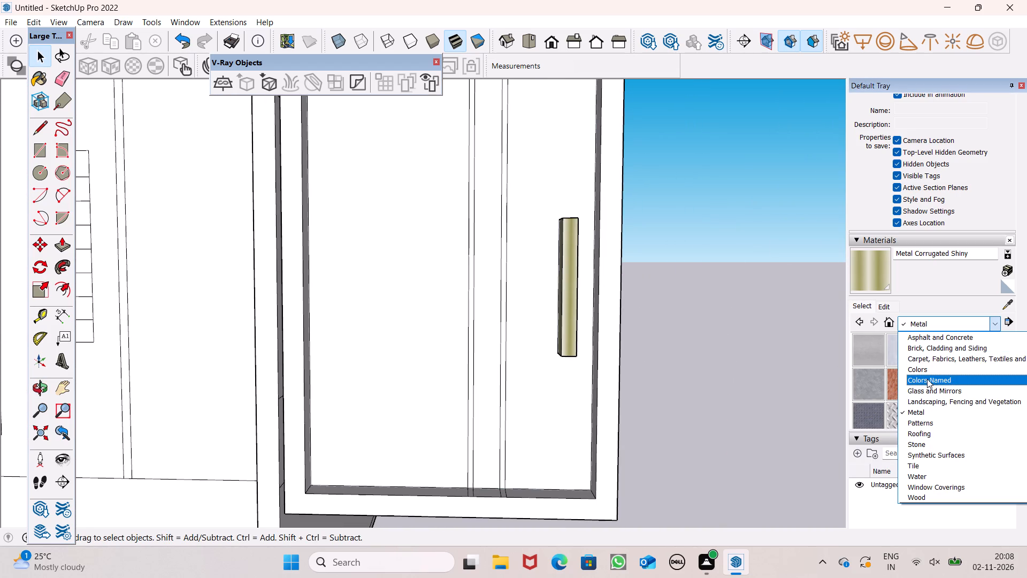
pyautogui.click(929, 391)
pyautogui.click(974, 386)
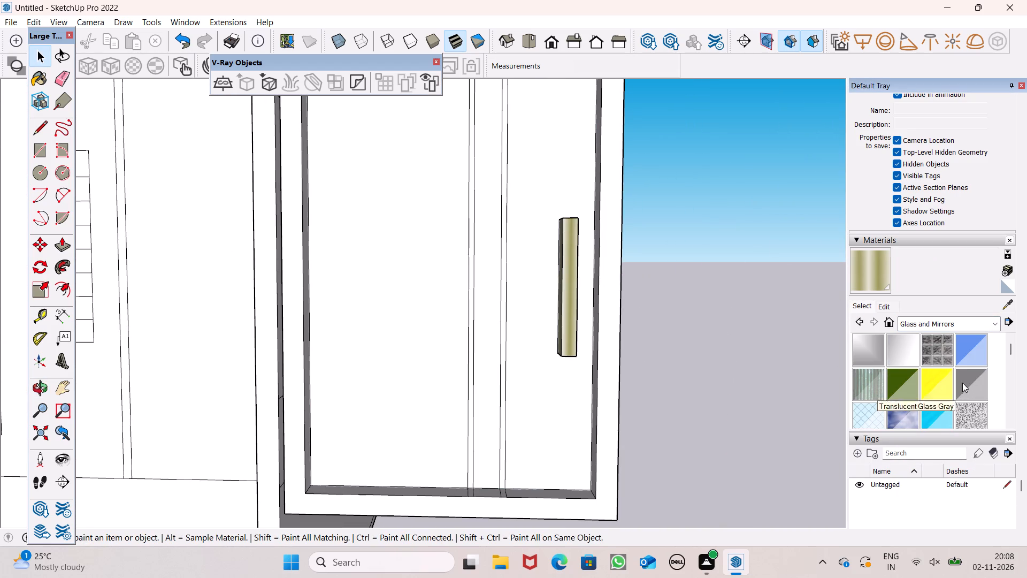
pyautogui.scroll(-6, 430, 378)
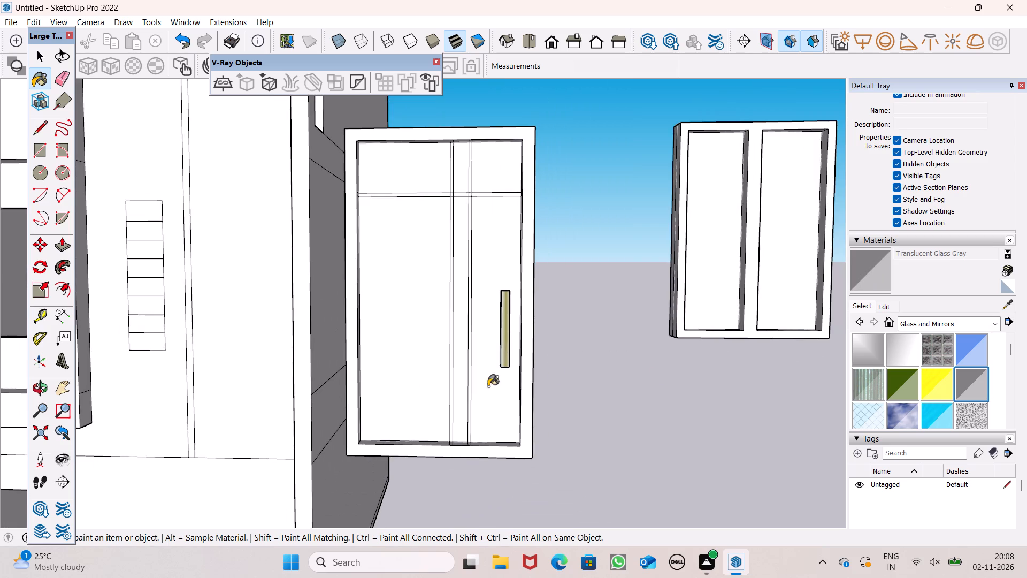
pyautogui.scroll(-7, 685, 405)
pyautogui.scroll(7, 608, 338)
pyautogui.click(540, 321)
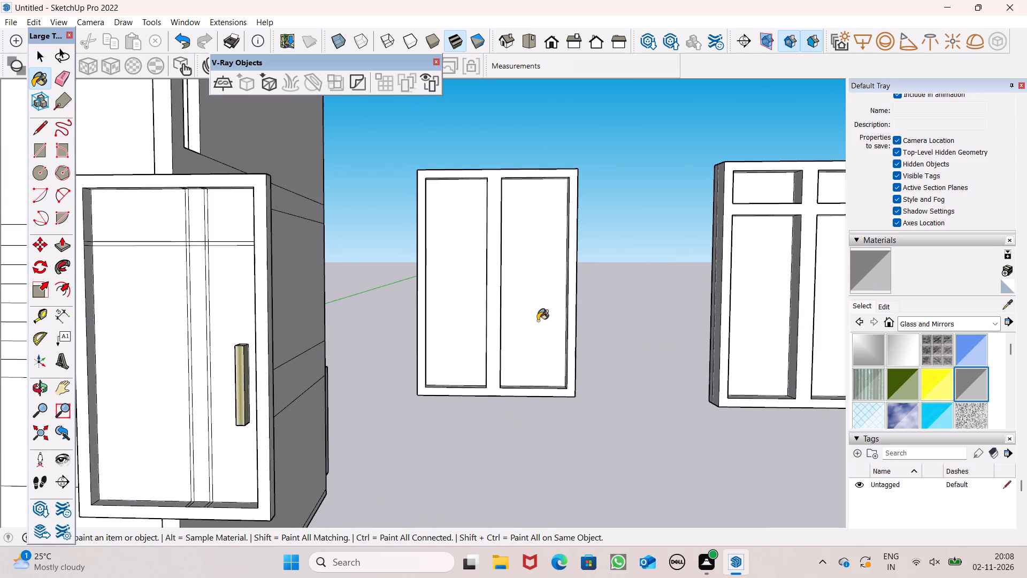
pyautogui.click(459, 310)
# Paint the two large lower panes and two small upper panes of the other window with Translucent Glass Gray.
pyautogui.scroll(-5, 459, 310)
pyautogui.scroll(5, 676, 305)
pyautogui.click(677, 303)
pyautogui.click(635, 295)
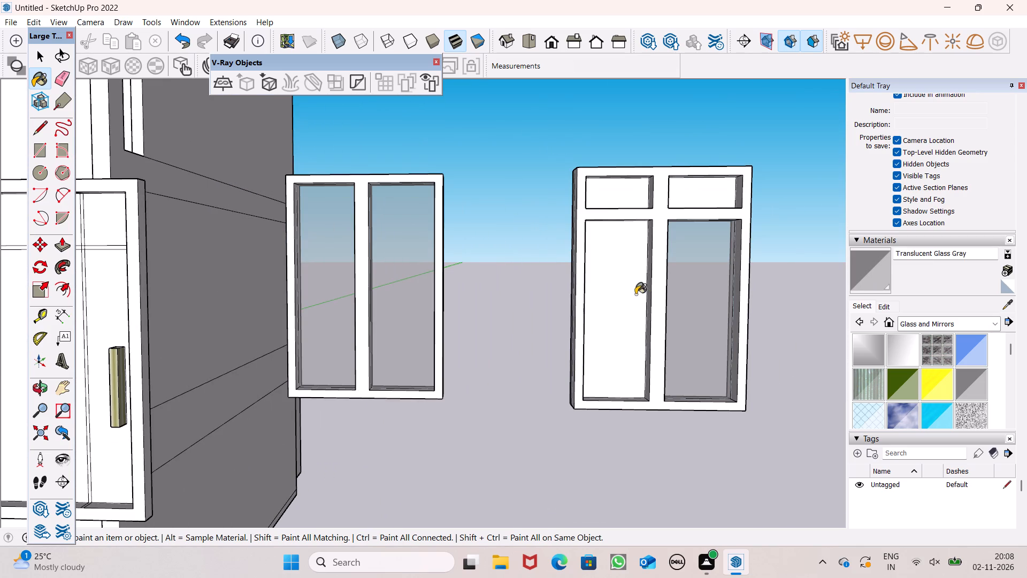
pyautogui.click(626, 193)
pyautogui.click(699, 193)
pyautogui.press('space')
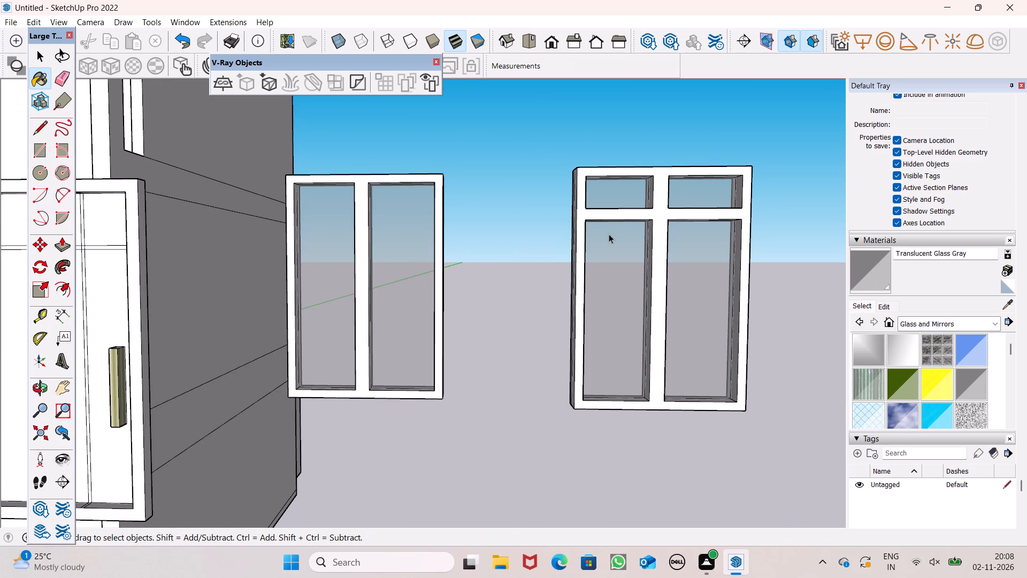
pyautogui.scroll(-5, 609, 234)
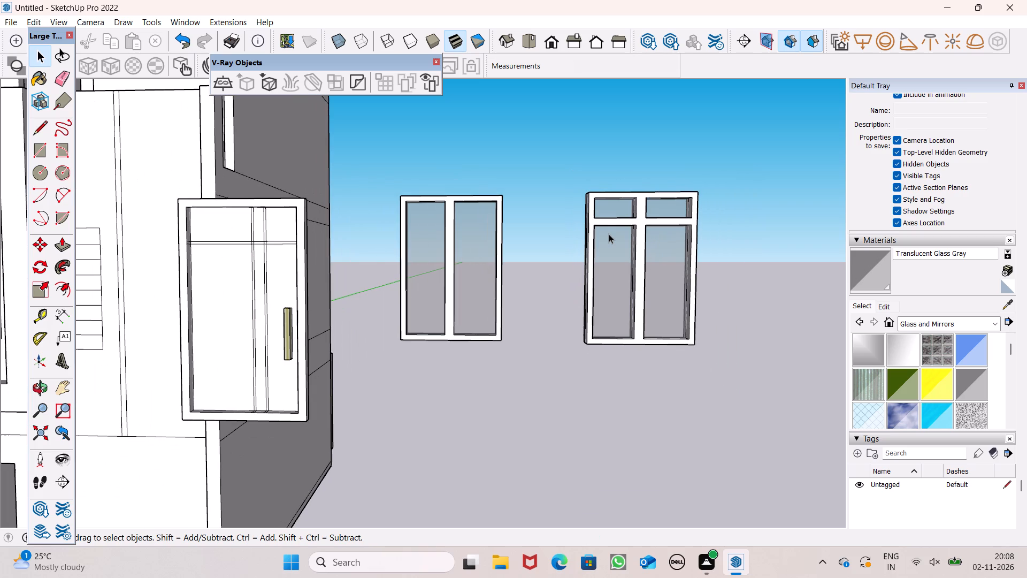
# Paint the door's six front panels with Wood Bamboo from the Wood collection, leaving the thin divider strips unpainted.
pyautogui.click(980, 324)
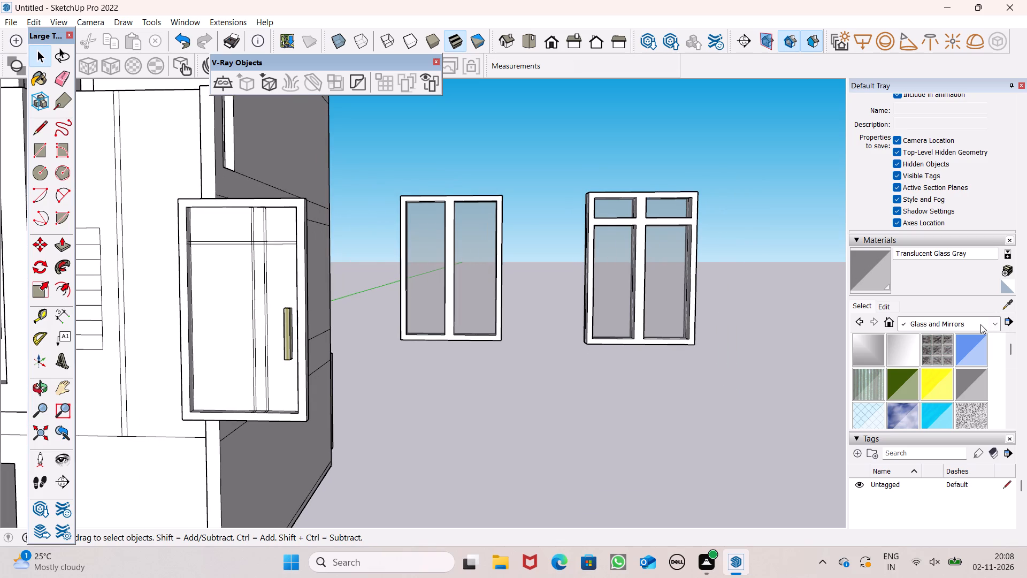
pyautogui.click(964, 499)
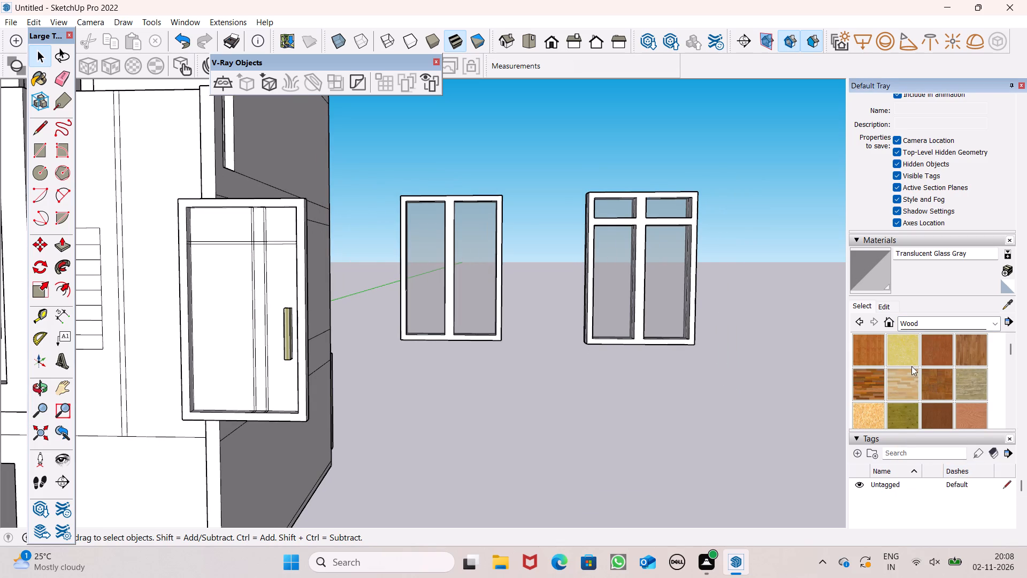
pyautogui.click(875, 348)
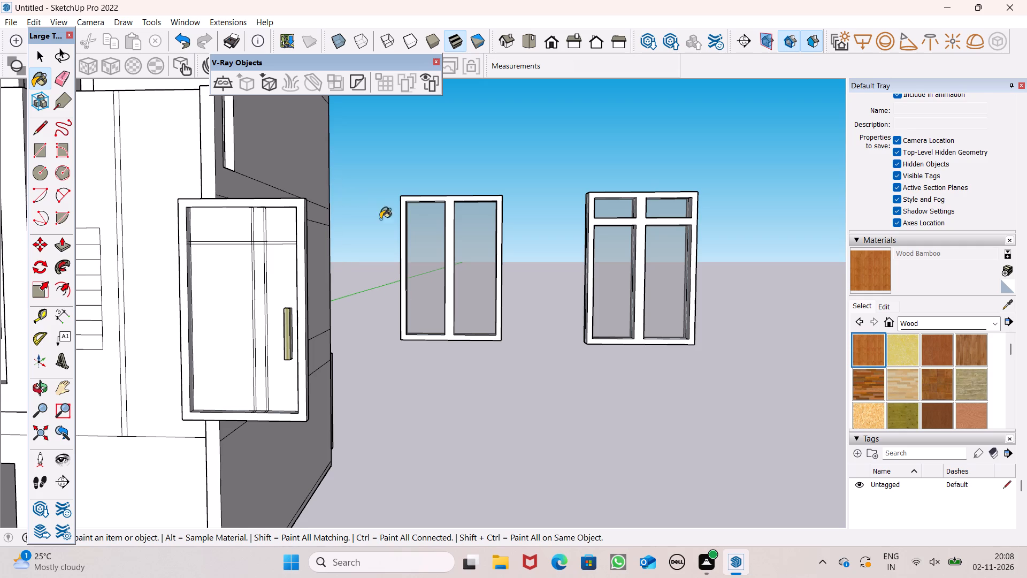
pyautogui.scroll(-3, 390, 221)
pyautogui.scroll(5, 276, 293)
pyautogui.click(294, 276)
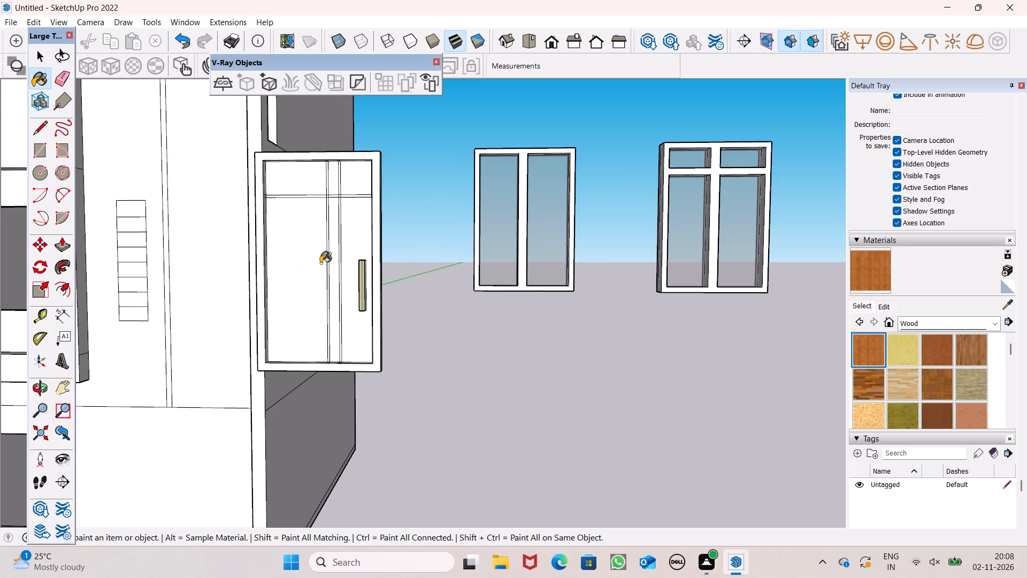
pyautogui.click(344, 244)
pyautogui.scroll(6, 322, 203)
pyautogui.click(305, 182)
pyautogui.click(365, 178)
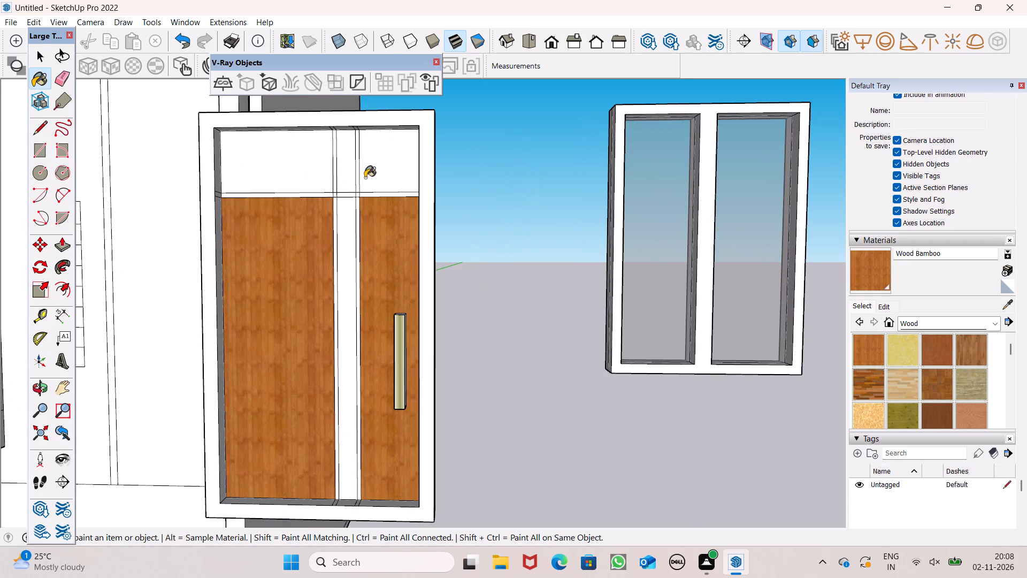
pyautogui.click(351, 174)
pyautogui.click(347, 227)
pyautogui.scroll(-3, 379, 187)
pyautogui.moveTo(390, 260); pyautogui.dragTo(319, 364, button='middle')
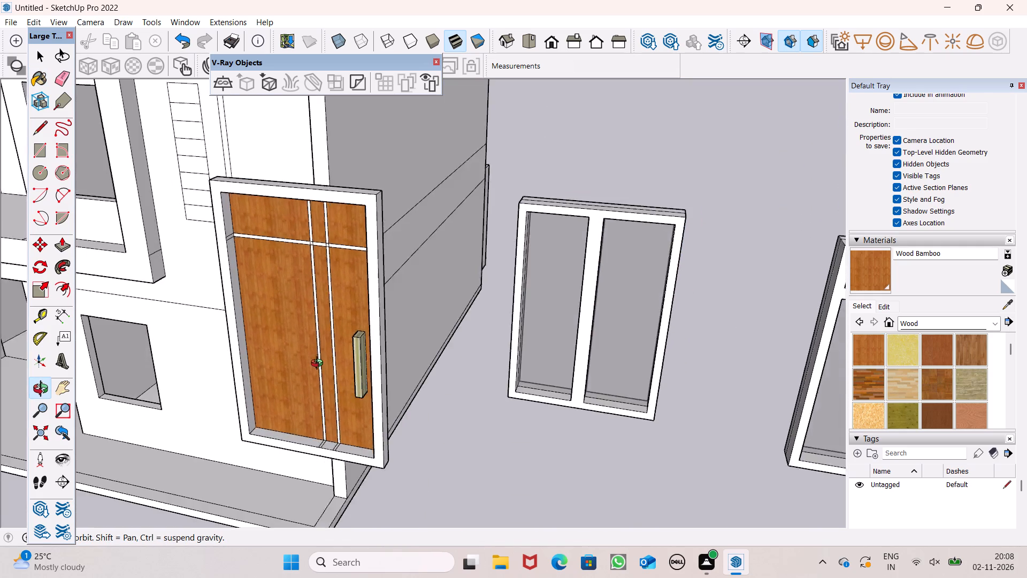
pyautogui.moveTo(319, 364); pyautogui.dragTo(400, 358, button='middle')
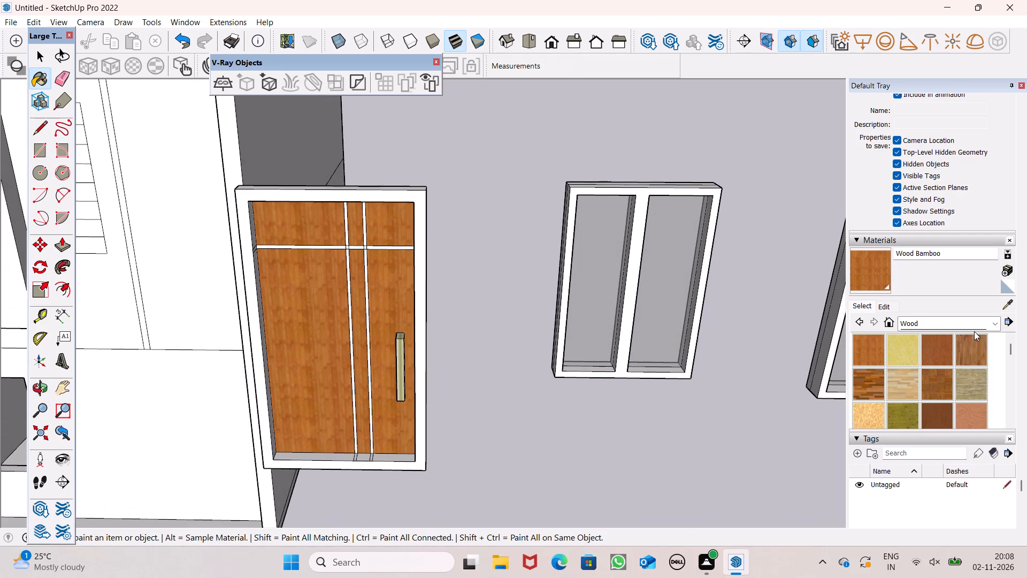
# Paint the door's six front panels with Wood Floor Parquet, leaving the thin divider strips unpainted.
pyautogui.click(931, 390)
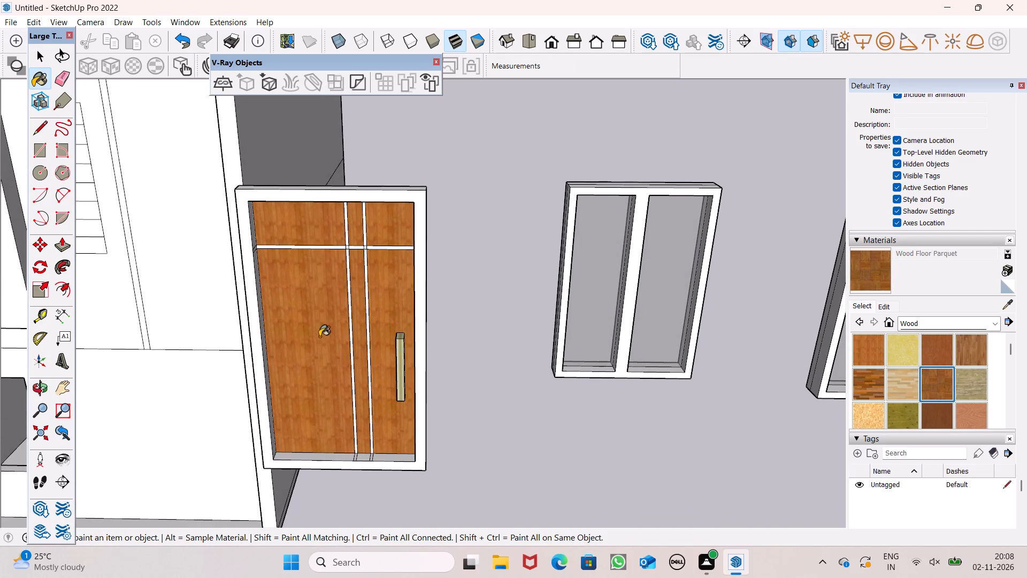
pyautogui.click(317, 333)
pyautogui.click(332, 217)
pyautogui.click(362, 230)
pyautogui.click(388, 232)
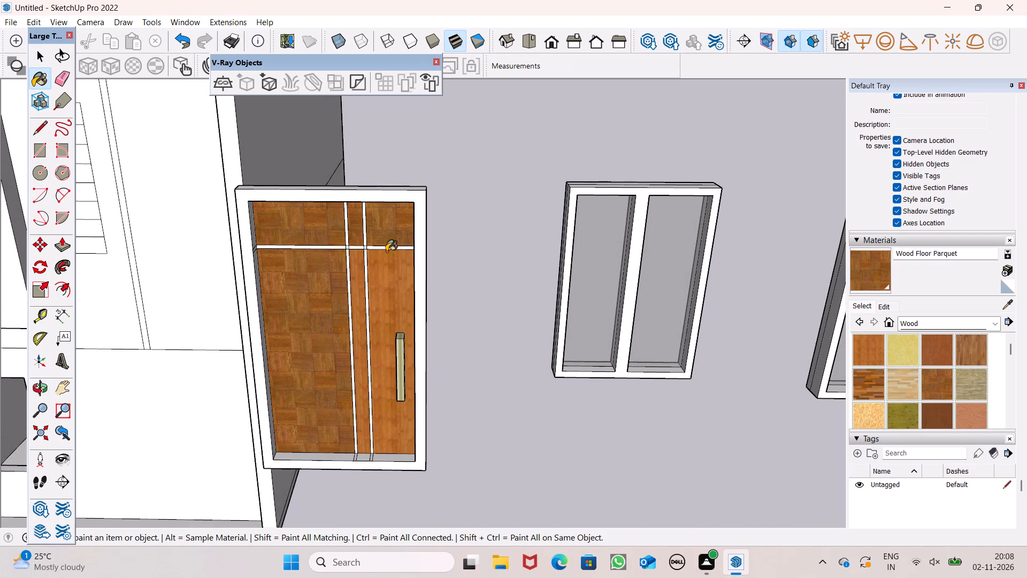
pyautogui.moveTo(386, 260); pyautogui.dragTo(384, 269)
pyautogui.click(364, 284)
# Paint the door frame's top face, the outer side away from the handle and the front face with Wood Floor Parquet.
pyautogui.scroll(-4, 394, 235)
pyautogui.moveTo(394, 374); pyautogui.dragTo(485, 310, button='middle')
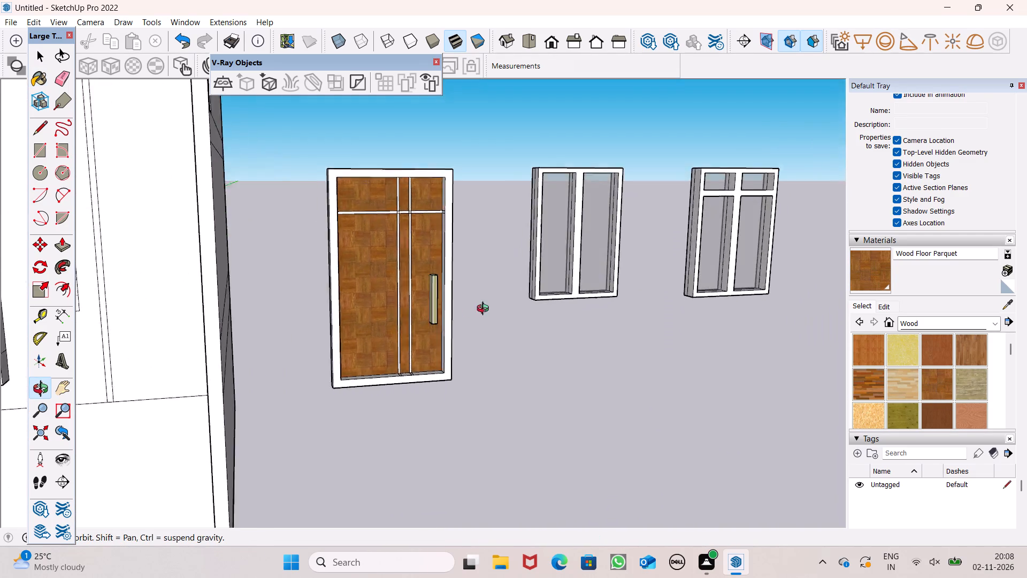
pyautogui.moveTo(485, 310); pyautogui.dragTo(533, 351, button='middle')
pyautogui.scroll(7, 405, 236)
pyautogui.moveTo(322, 202); pyautogui.dragTo(440, 337, button='middle')
pyautogui.scroll(1, 326, 209)
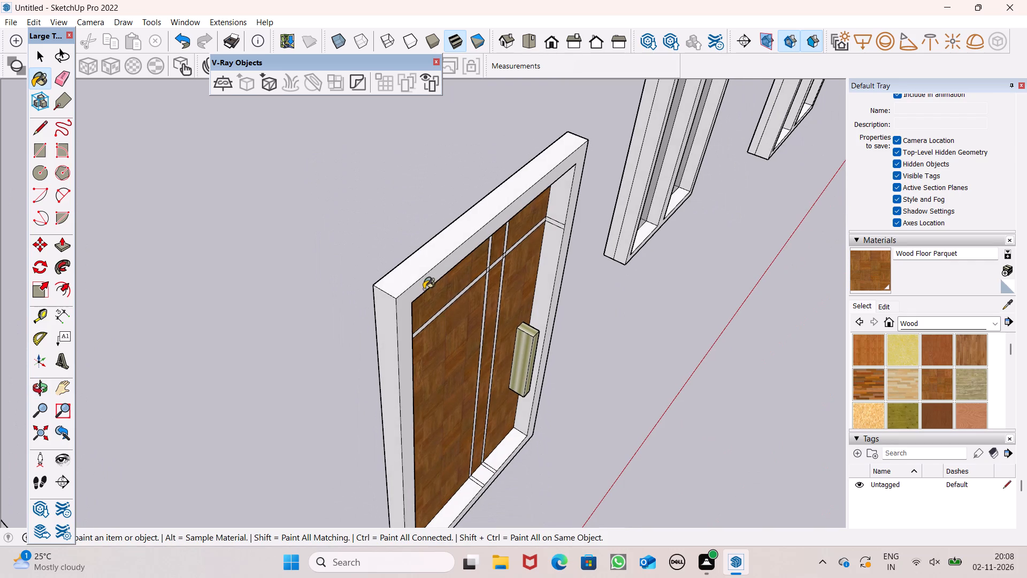
pyautogui.click(410, 273)
pyautogui.moveTo(375, 311); pyautogui.dragTo(380, 311)
pyautogui.click(414, 296)
# Paint the upper and lower inner jamb faces opposite the handle and the adjoining sill section with Wood Floor Parquet.
pyautogui.moveTo(449, 318); pyautogui.dragTo(194, 217, button='middle')
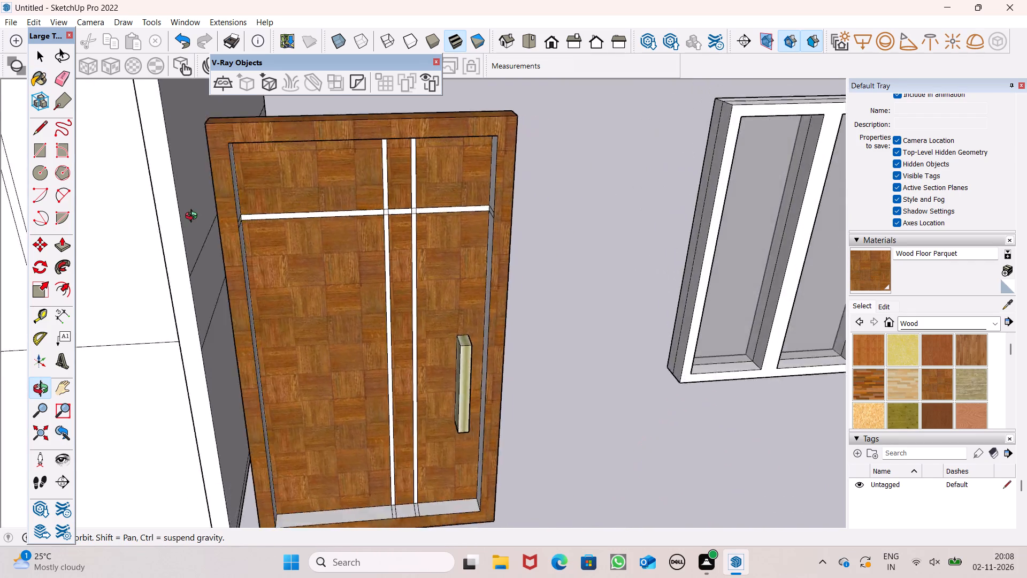
pyautogui.moveTo(194, 217); pyautogui.dragTo(21, 244, button='middle')
pyautogui.scroll(1, 21, 242)
pyautogui.click(326, 399)
pyautogui.scroll(-3, 338, 348)
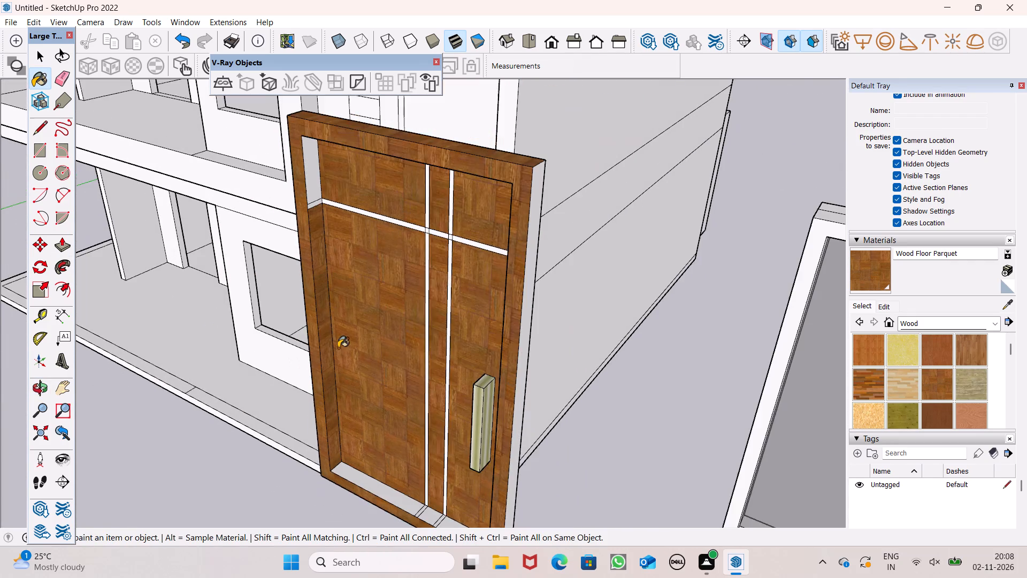
pyautogui.scroll(5, 349, 436)
pyautogui.click(349, 498)
pyautogui.scroll(-4, 313, 267)
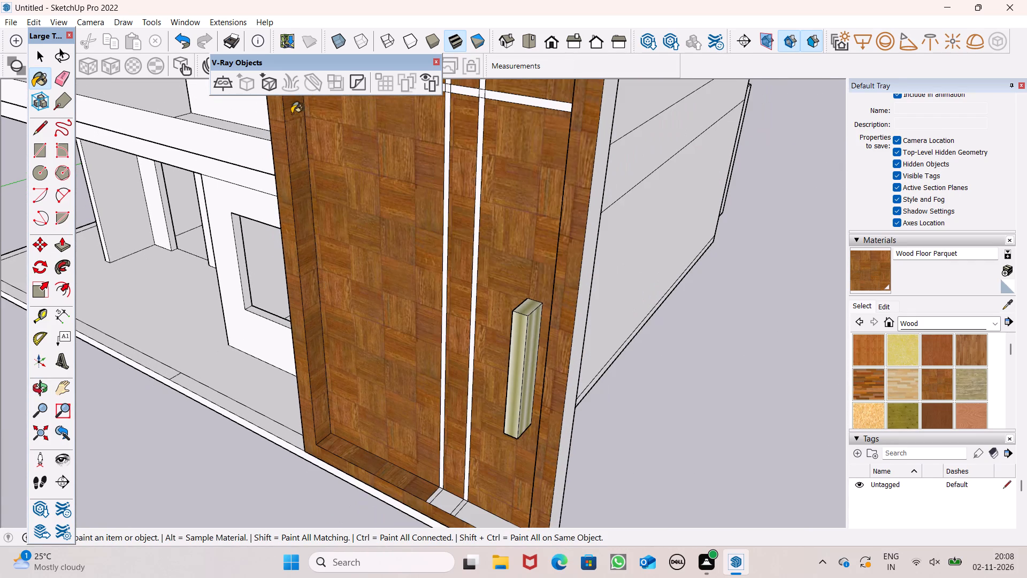
pyautogui.scroll(1, 292, 113)
pyautogui.scroll(-5, 306, 260)
pyautogui.scroll(5, 294, 146)
pyautogui.click(295, 142)
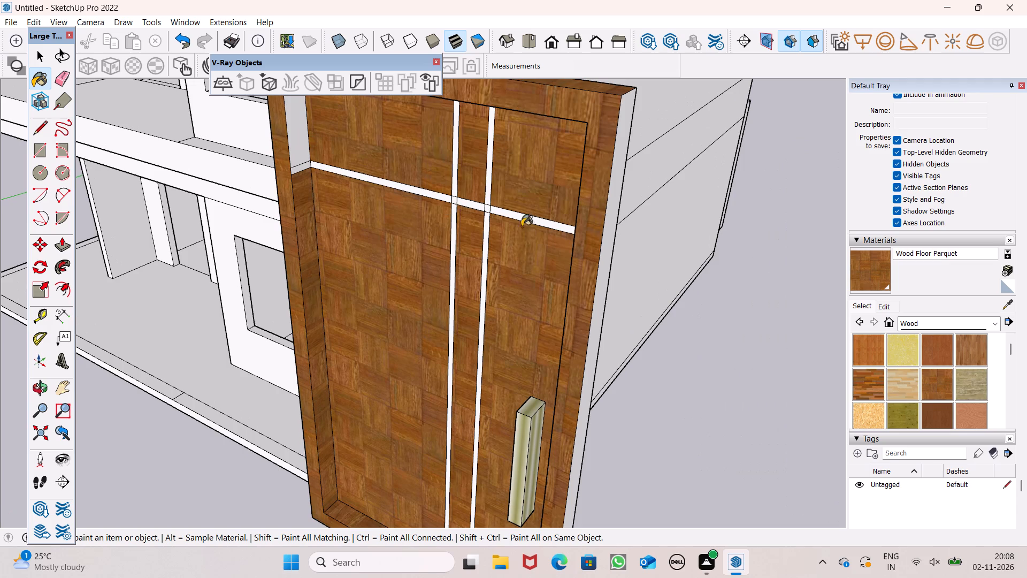
# Paint the door frame's handle-side outer face and its back face with Wood Floor Parquet.
pyautogui.moveTo(604, 320); pyautogui.dragTo(596, 319)
pyautogui.scroll(1, 596, 325)
pyautogui.moveTo(596, 325); pyautogui.dragTo(161, 390, button='middle')
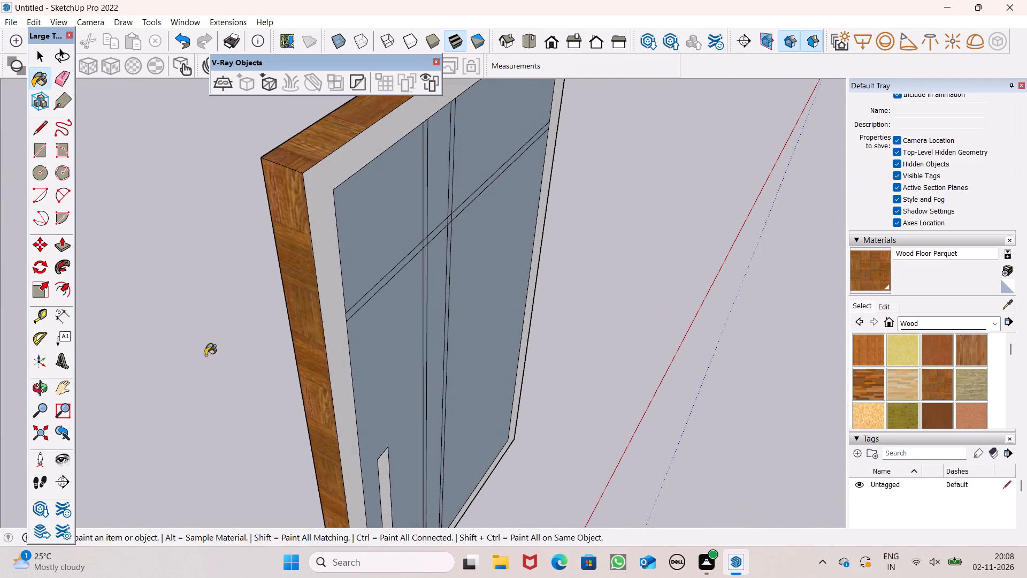
pyautogui.click(336, 329)
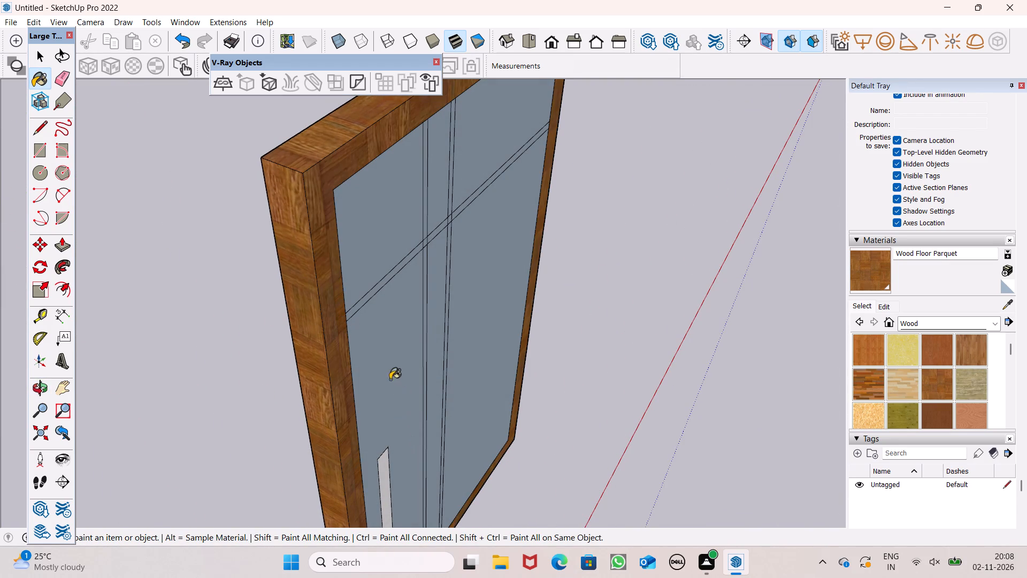
# Paint the six panels on the back of the door with Wood Floor Parquet, leaving the divider strips unpainted.
pyautogui.click(372, 259)
pyautogui.click(401, 309)
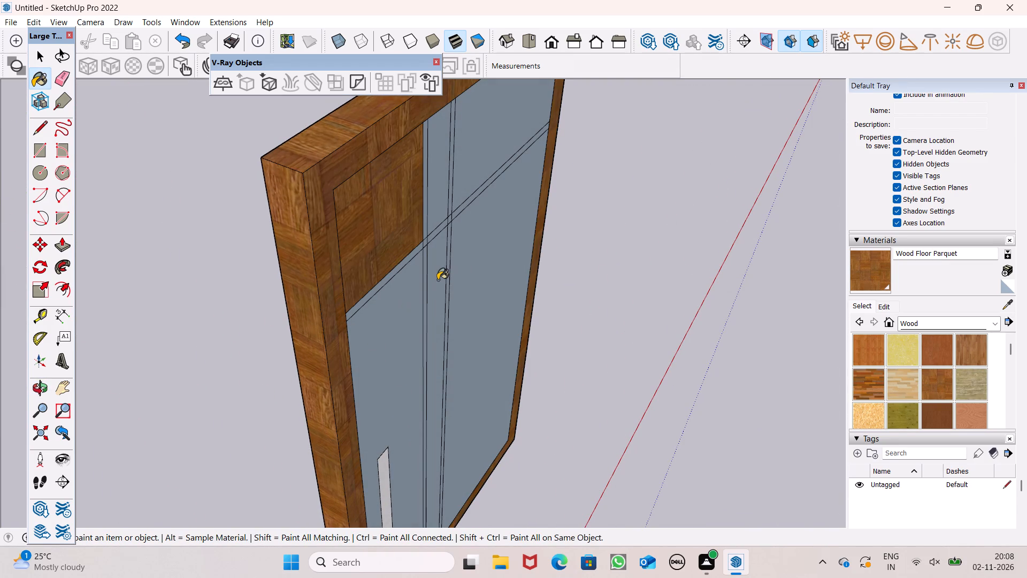
pyautogui.click(438, 280)
pyautogui.moveTo(458, 259); pyautogui.dragTo(459, 254)
pyautogui.moveTo(479, 154); pyautogui.dragTo(475, 161)
pyautogui.click(424, 216)
pyautogui.click(434, 201)
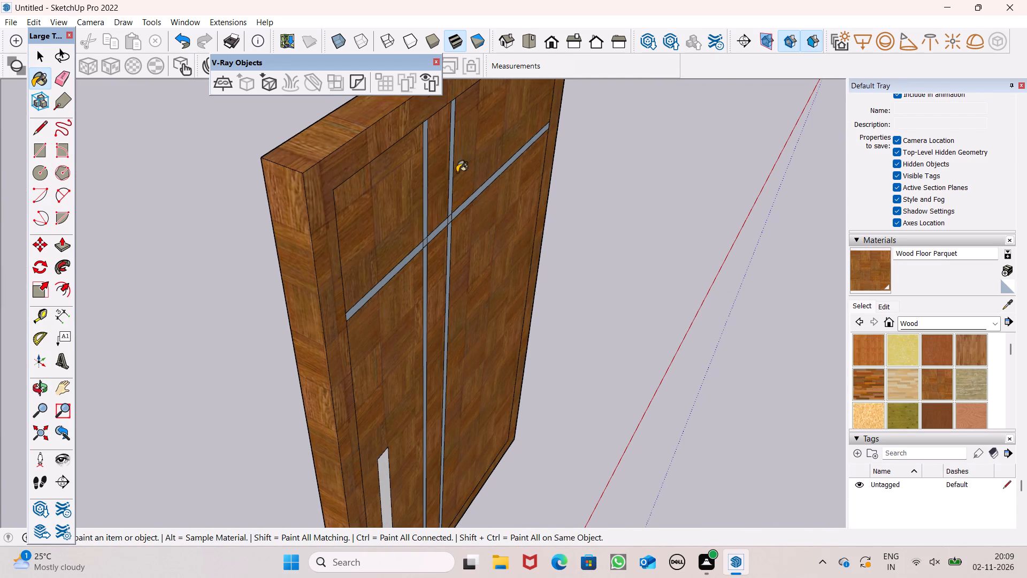
# Paint the handle-side inner jamb, including the short section at the horizontal divider, with Wood Floor Parquet.
pyautogui.scroll(-5, 457, 172)
pyautogui.moveTo(413, 298); pyautogui.dragTo(949, 223, button='middle')
pyautogui.moveTo(403, 323); pyautogui.dragTo(453, 257, button='middle')
pyautogui.scroll(1, 453, 257)
pyautogui.scroll(-5, 436, 319)
pyautogui.moveTo(426, 318); pyautogui.dragTo(662, 270, button='middle')
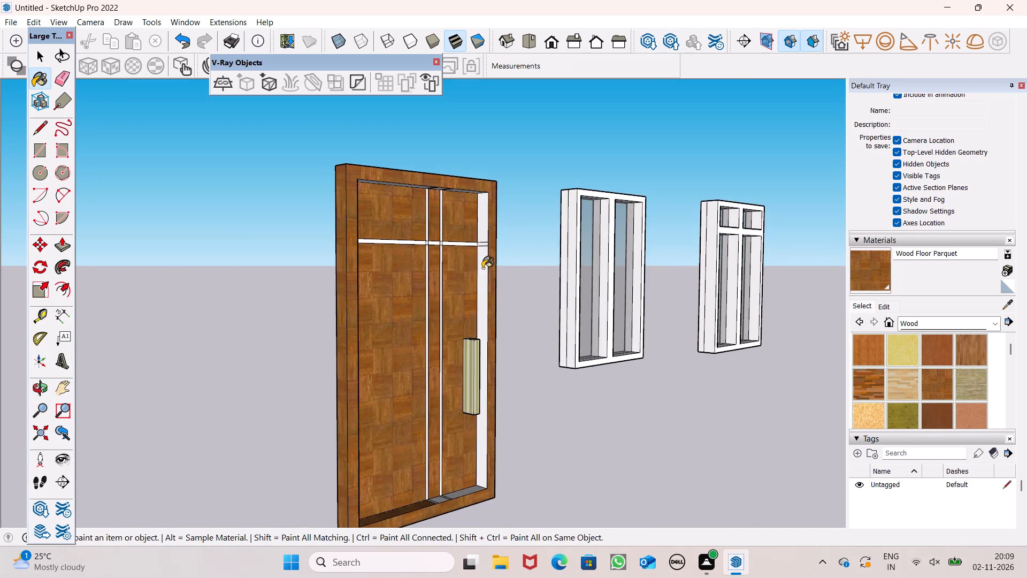
pyautogui.scroll(6, 473, 249)
pyautogui.click(490, 229)
pyautogui.click(482, 269)
pyautogui.click(485, 250)
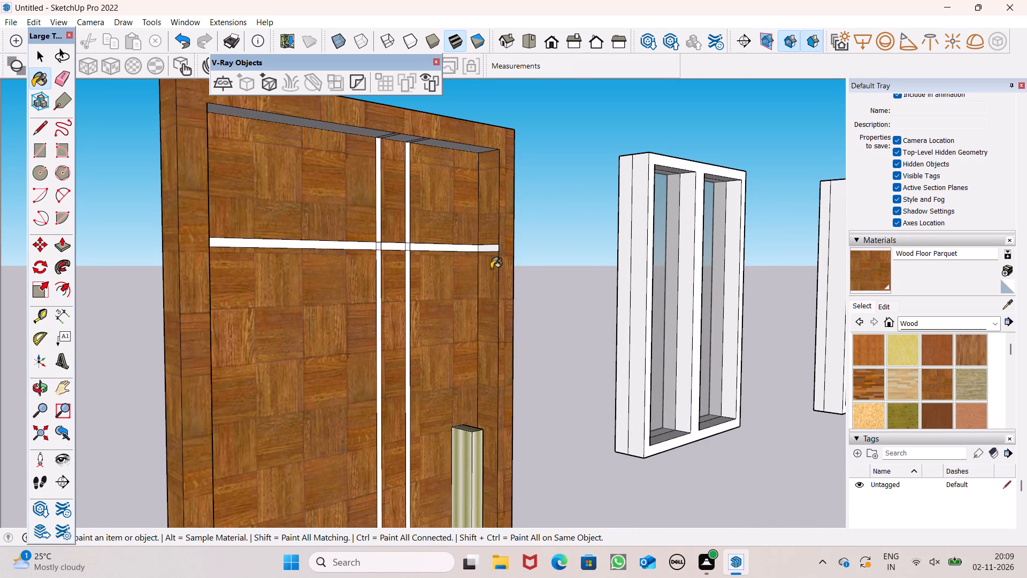
# Paint the short inner jamb section at the divider's end opposite the handle with Wood Floor Parquet.
pyautogui.moveTo(464, 337); pyautogui.dragTo(164, 439, button='middle')
pyautogui.scroll(1, 164, 442)
pyautogui.scroll(-4, 271, 336)
pyautogui.scroll(3, 78, 308)
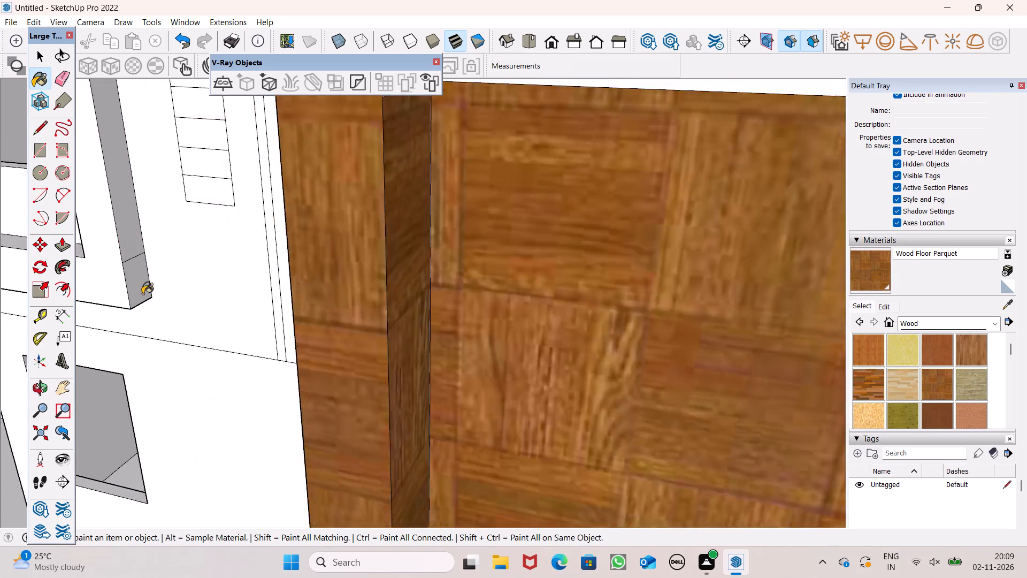
pyautogui.scroll(2, 142, 294)
pyautogui.scroll(-2, 233, 280)
pyautogui.click(370, 176)
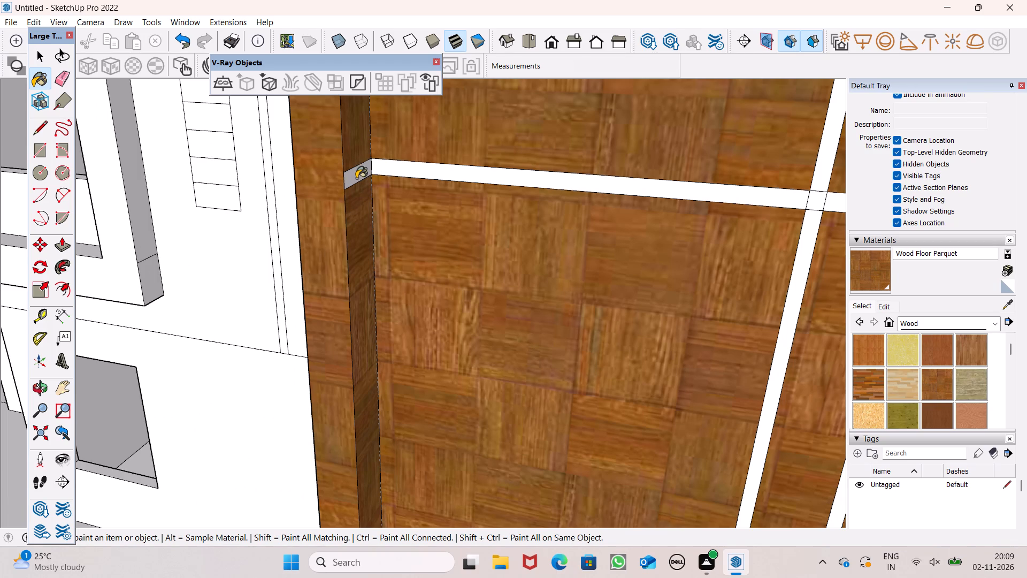
pyautogui.click(356, 178)
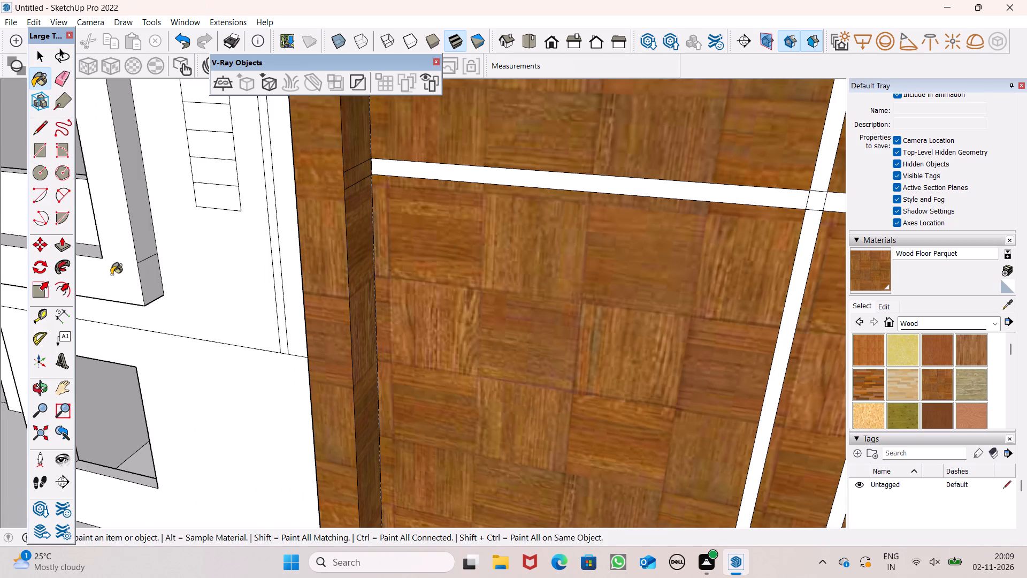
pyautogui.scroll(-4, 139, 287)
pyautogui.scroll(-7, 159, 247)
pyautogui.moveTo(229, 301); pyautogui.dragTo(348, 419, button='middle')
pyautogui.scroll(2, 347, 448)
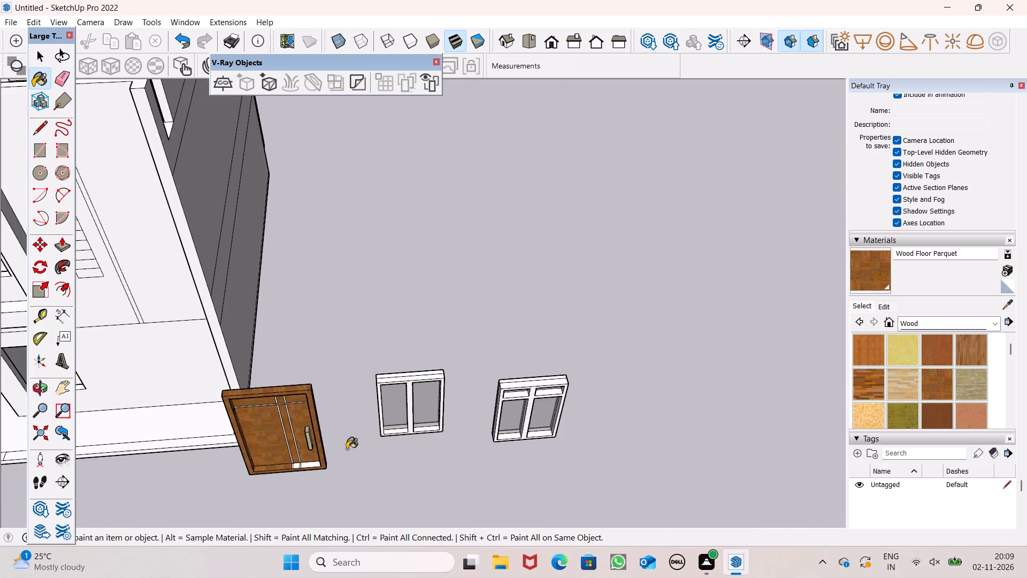
# Paint all the unpainted sections of the door frame's inner bottom face with Wood Floor Parquet.
pyautogui.scroll(6, 347, 449)
pyautogui.scroll(8, 386, 473)
pyautogui.scroll(-6, 313, 391)
pyautogui.scroll(2, 142, 288)
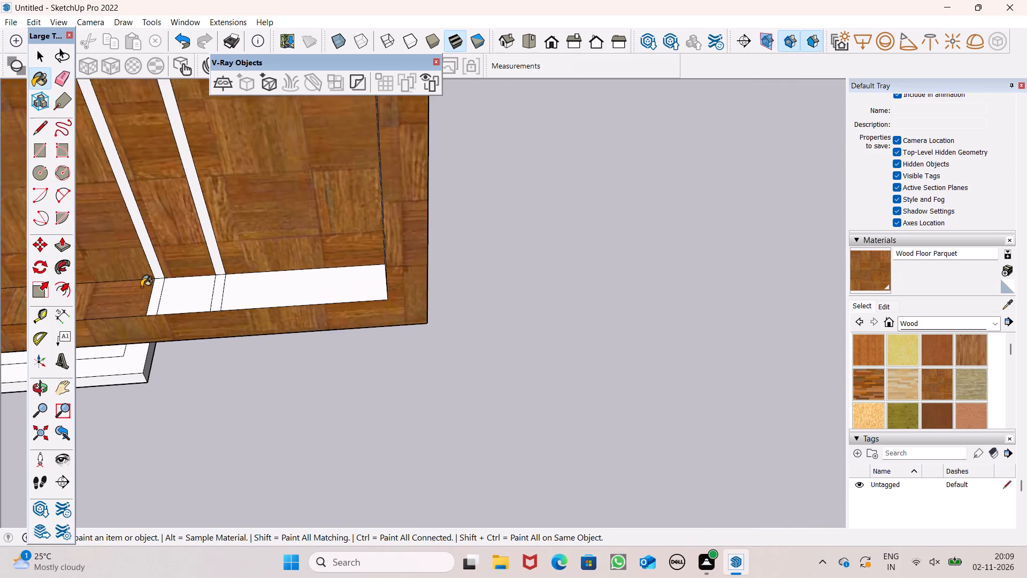
pyautogui.scroll(4, 141, 287)
pyautogui.moveTo(159, 302); pyautogui.dragTo(170, 301)
pyautogui.moveTo(187, 298); pyautogui.dragTo(209, 298)
pyautogui.click(250, 301)
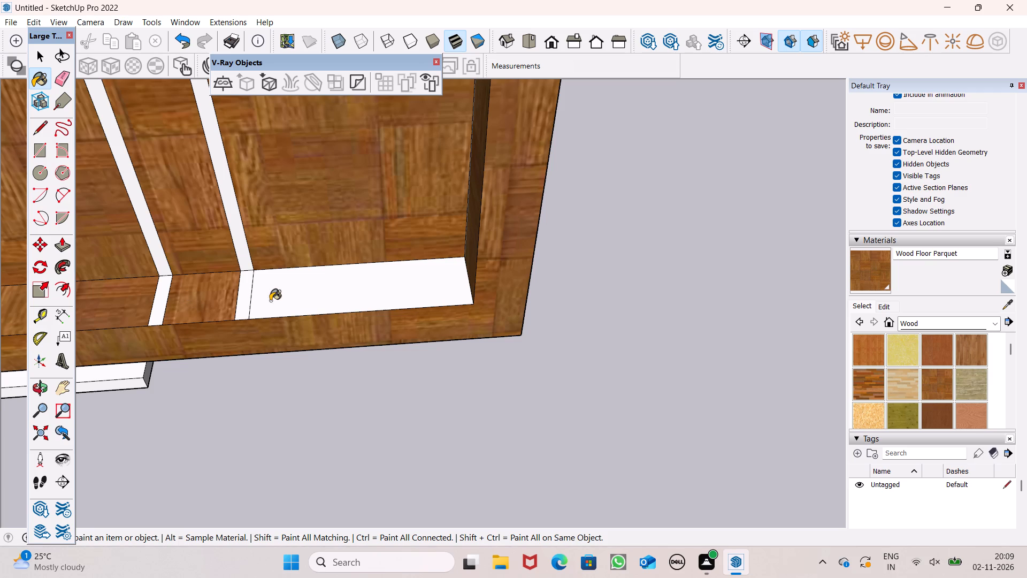
pyautogui.moveTo(274, 298); pyautogui.dragTo(266, 299)
pyautogui.moveTo(256, 302); pyautogui.dragTo(248, 303)
pyautogui.moveTo(158, 304); pyautogui.dragTo(164, 304)
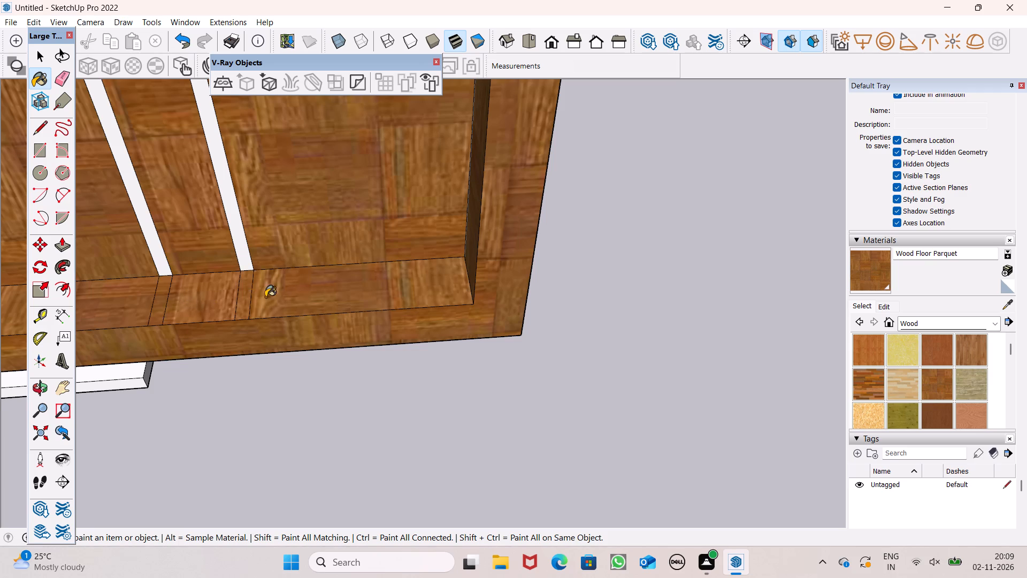
# Paint every section of the door frame's inner top face, including the narrow strips above the dividers, with Wood Floor Parquet.
pyautogui.scroll(-5, 265, 297)
pyautogui.scroll(-13, 316, 280)
pyautogui.moveTo(348, 327); pyautogui.dragTo(386, 20, button='middle')
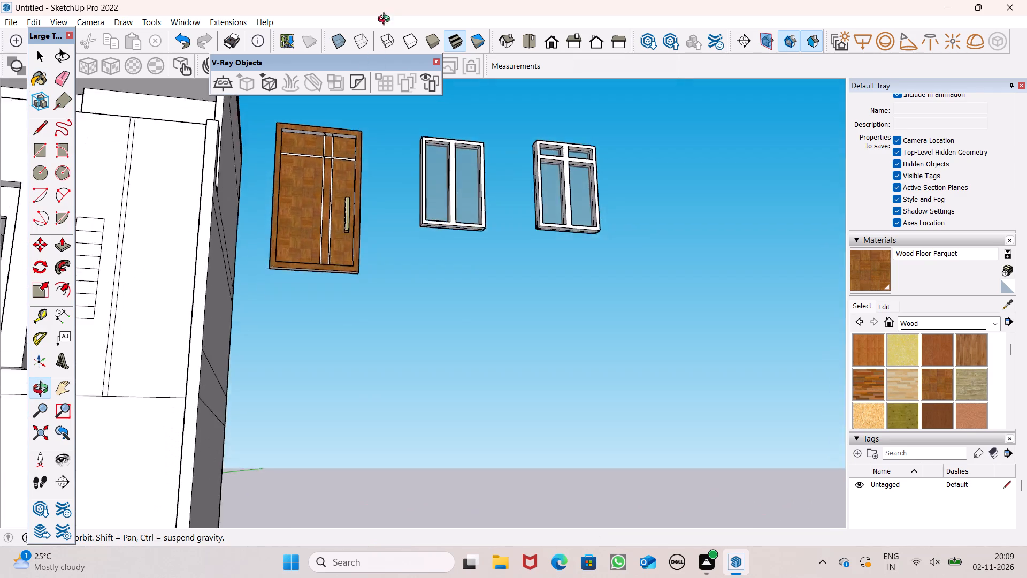
pyautogui.moveTo(386, 20); pyautogui.dragTo(407, 0, button='middle')
pyautogui.scroll(8, 349, 75)
pyautogui.scroll(8, 292, 179)
pyautogui.scroll(3, 372, 134)
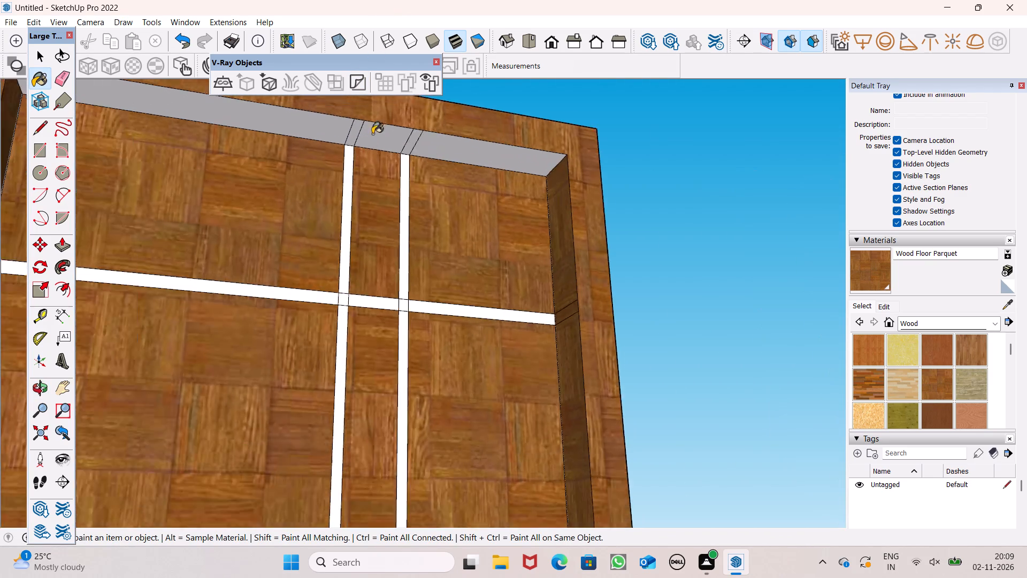
pyautogui.scroll(11, 372, 134)
pyautogui.click(329, 131)
pyautogui.moveTo(305, 128); pyautogui.dragTo(331, 131)
pyautogui.click(448, 131)
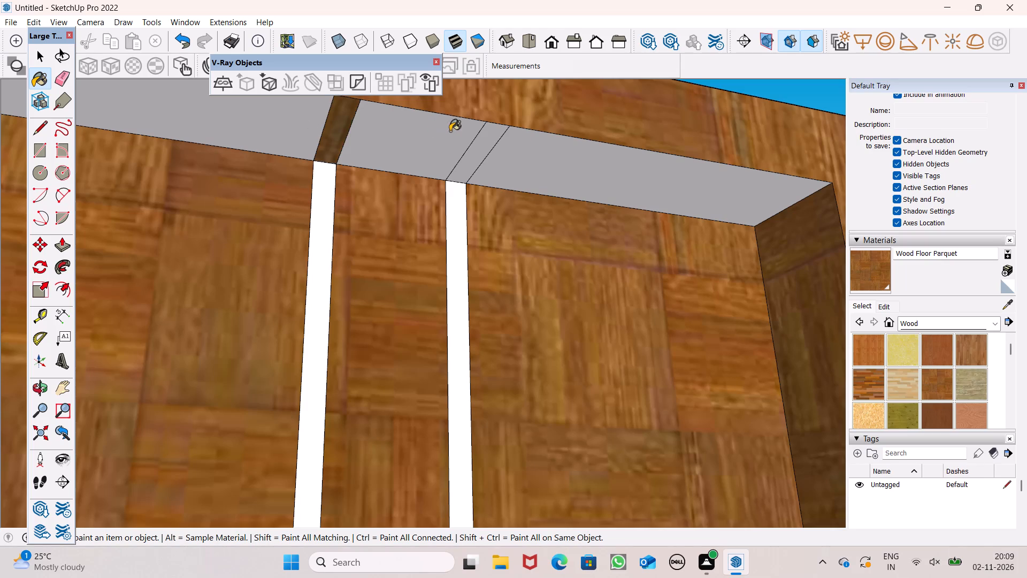
pyautogui.click(486, 151)
pyautogui.click(532, 151)
pyautogui.click(235, 139)
# Erase the four short edges crossing the frame's inner top face above the two vertical dividers.
pyautogui.scroll(-15, 377, 140)
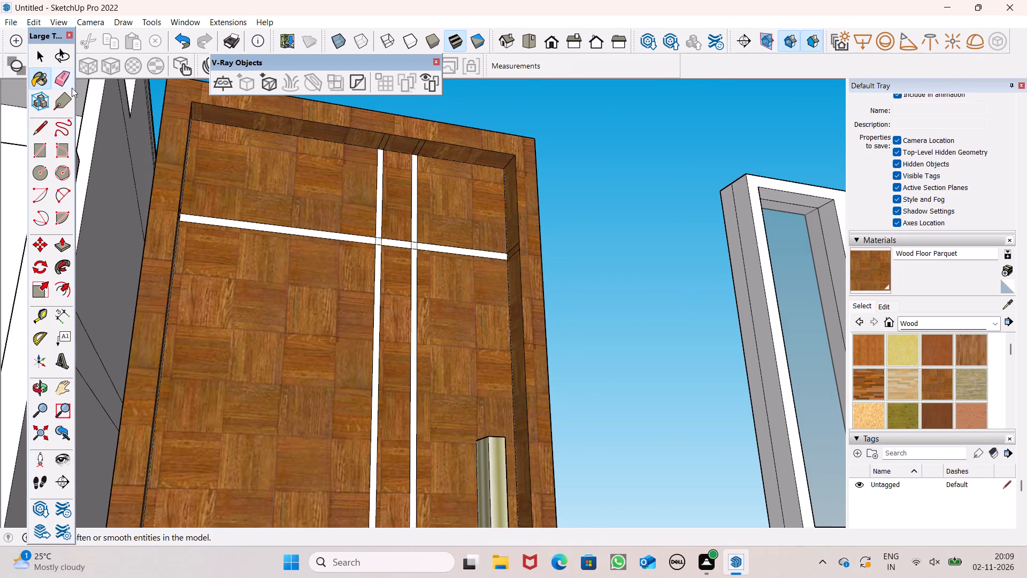
pyautogui.click(60, 79)
pyautogui.moveTo(322, 207); pyautogui.dragTo(191, 102, button='middle')
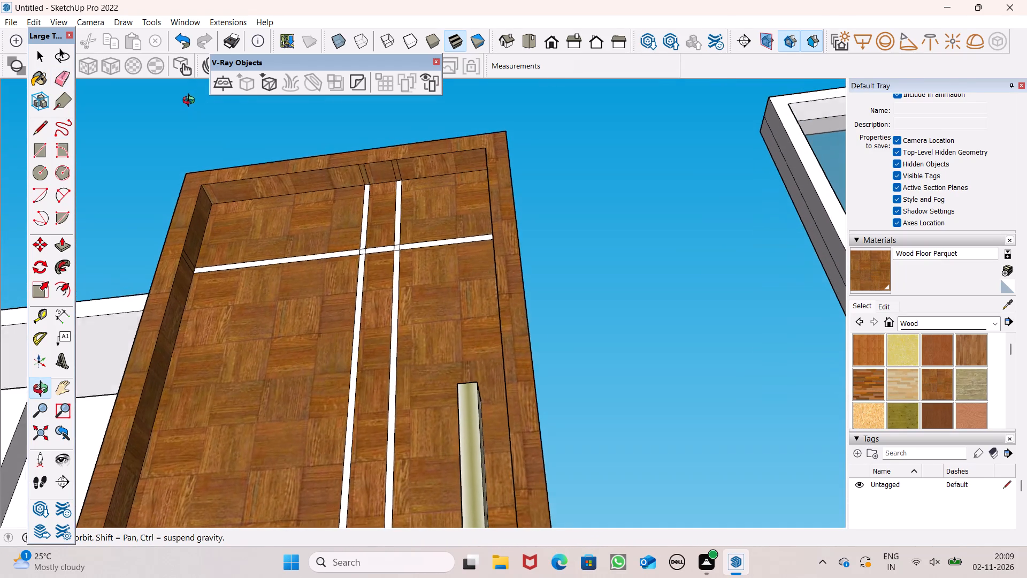
pyautogui.moveTo(191, 102); pyautogui.dragTo(194, 98, button='middle')
pyautogui.scroll(8, 321, 169)
pyautogui.scroll(7, 430, 177)
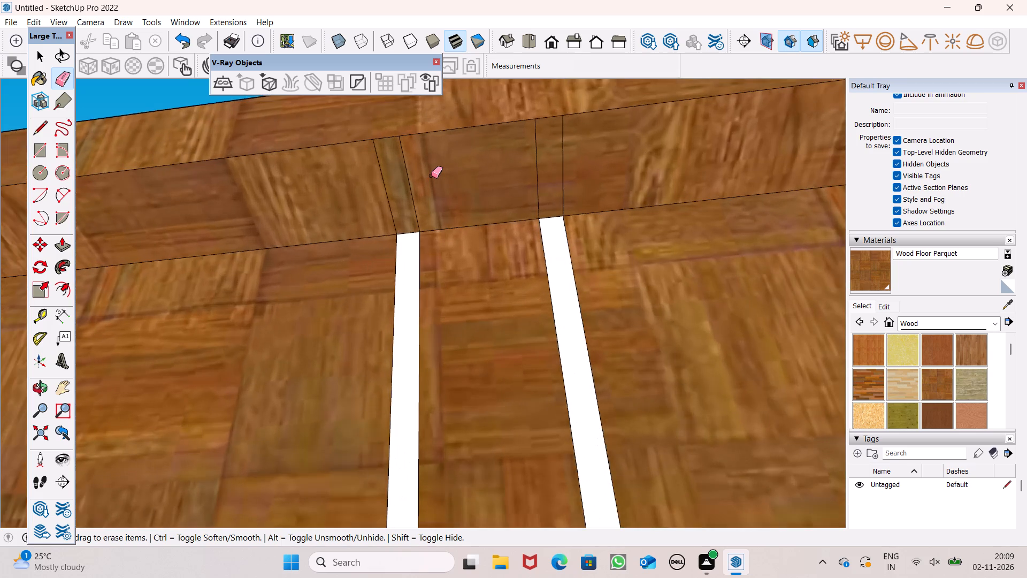
pyautogui.scroll(5, 431, 176)
pyautogui.moveTo(431, 176); pyautogui.dragTo(356, 208)
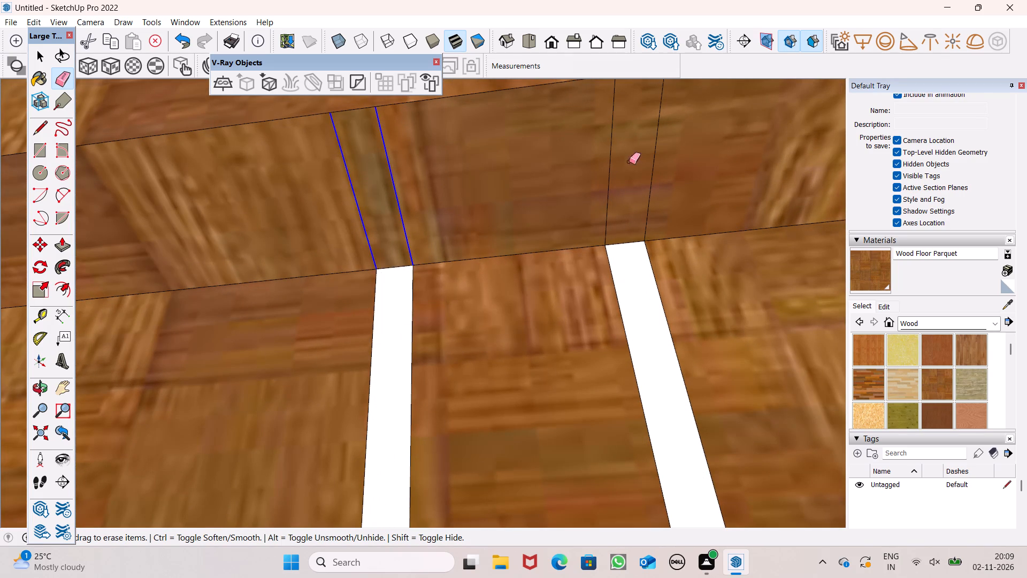
pyautogui.moveTo(670, 157); pyautogui.dragTo(564, 172)
# Erase the pair of short edges at the horizontal divider's end on each of the frame's two inner side jambs.
pyautogui.scroll(-13, 505, 199)
pyautogui.scroll(-4, 523, 143)
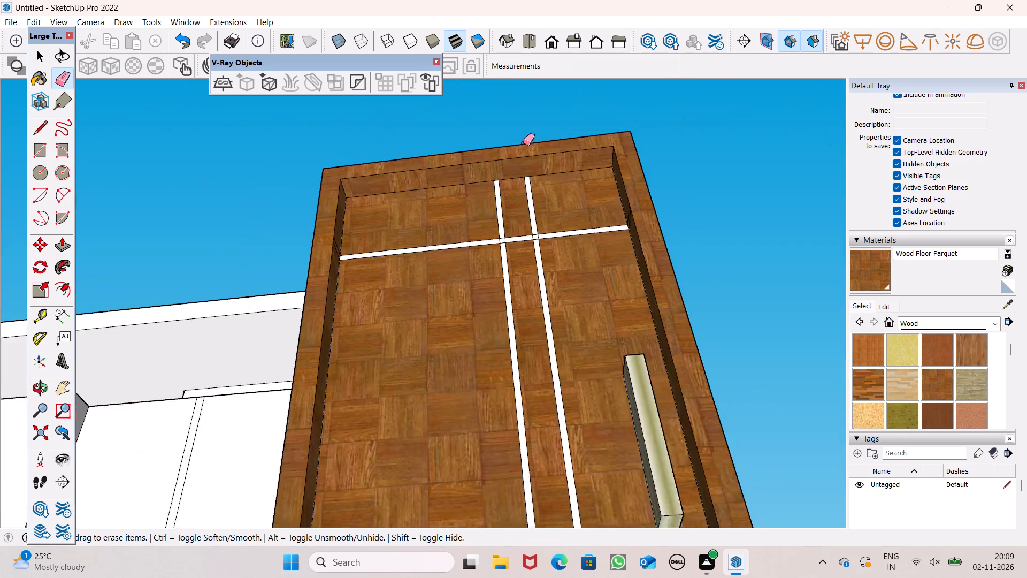
pyautogui.scroll(-2, 523, 143)
pyautogui.moveTo(538, 187); pyautogui.dragTo(325, 315, button='middle')
pyautogui.scroll(6, 355, 253)
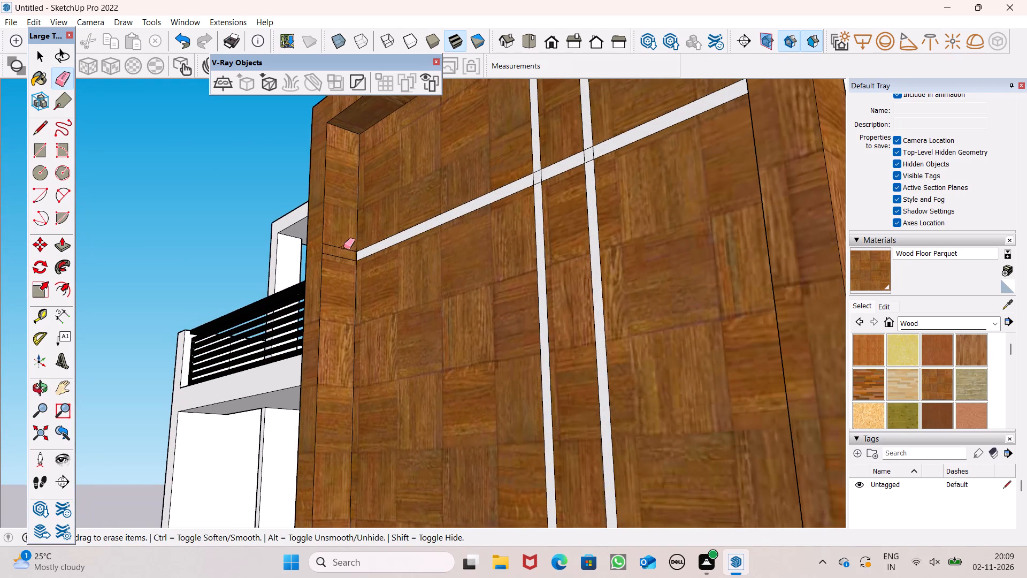
pyautogui.moveTo(343, 247); pyautogui.dragTo(338, 263)
pyautogui.moveTo(372, 276); pyautogui.dragTo(851, 339, button='middle')
pyautogui.scroll(4, 579, 267)
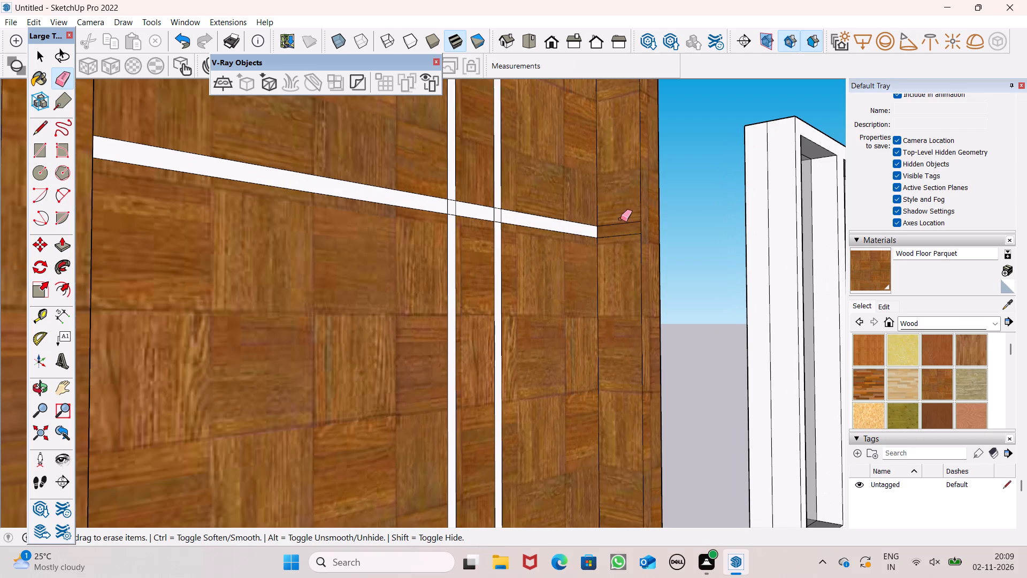
pyautogui.moveTo(620, 218); pyautogui.dragTo(621, 239)
# Erase the four short edges crossing the frame's inner bottom face below the two vertical dividers.
pyautogui.scroll(-14, 520, 151)
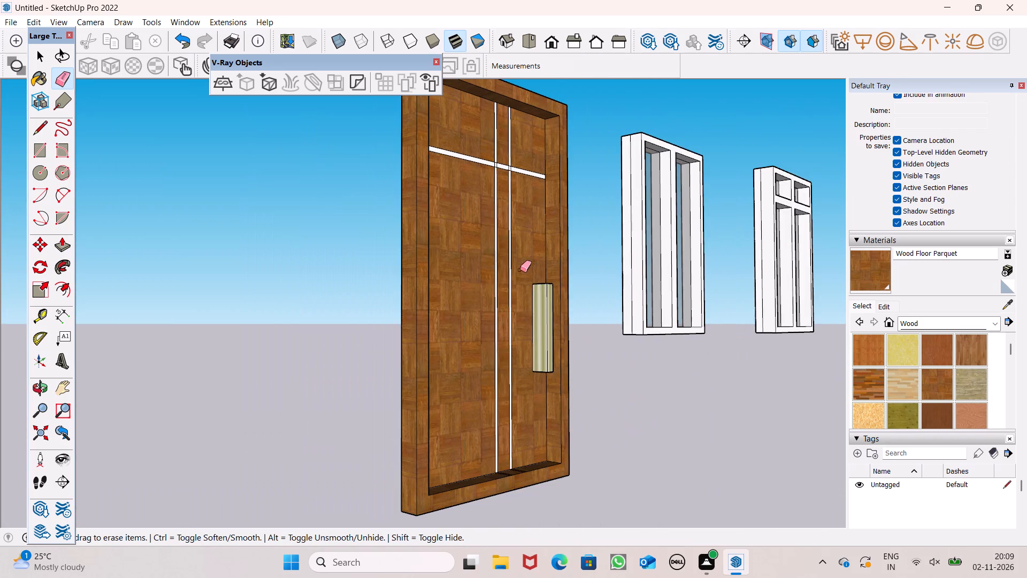
pyautogui.moveTo(516, 286); pyautogui.dragTo(484, 569, button='middle')
pyautogui.scroll(-7, 417, 410)
pyautogui.scroll(8, 497, 489)
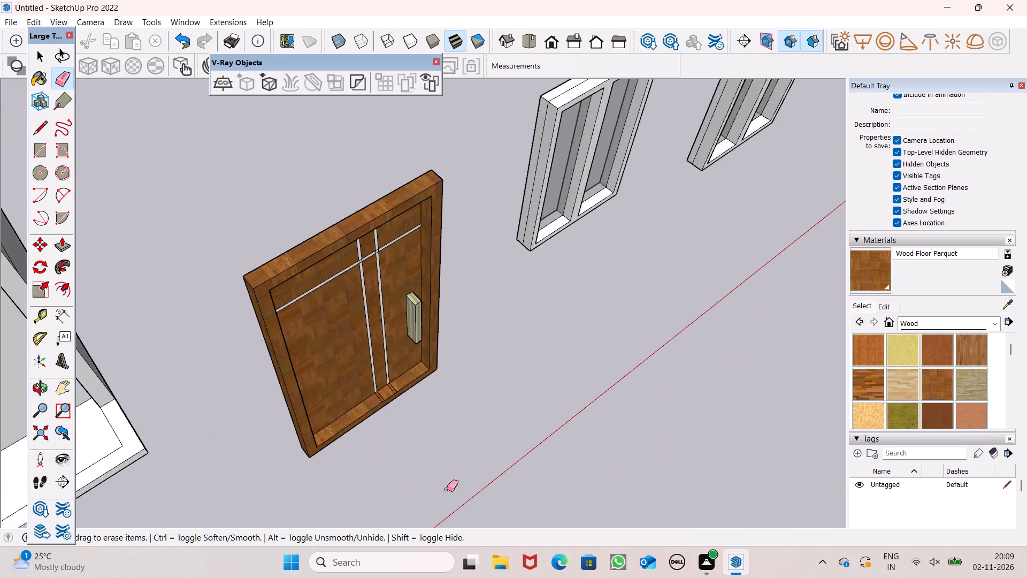
pyautogui.scroll(8, 396, 432)
pyautogui.scroll(-7, 347, 301)
pyautogui.scroll(5, 330, 270)
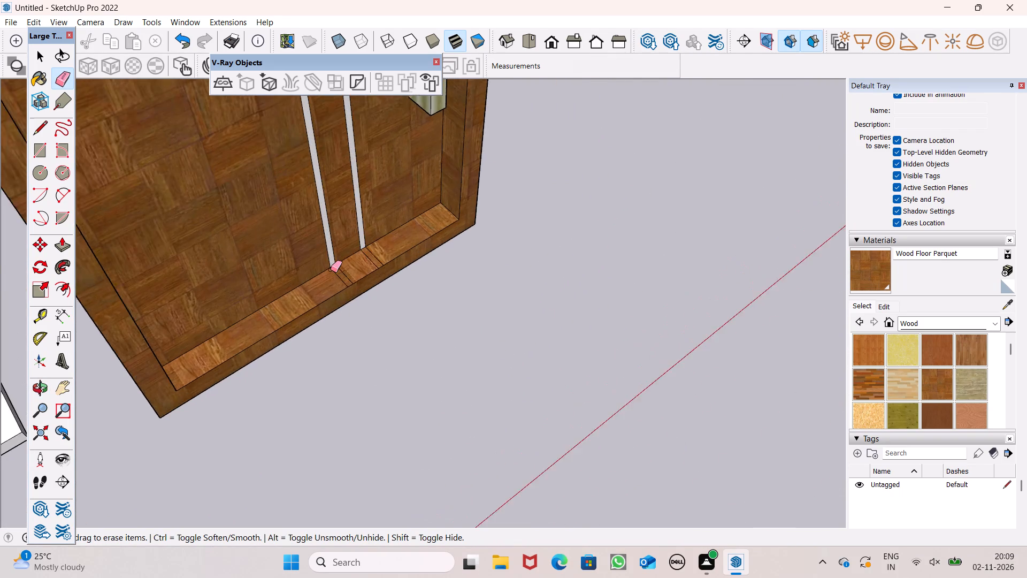
pyautogui.scroll(9, 331, 270)
pyautogui.moveTo(341, 292); pyautogui.dragTo(435, 238)
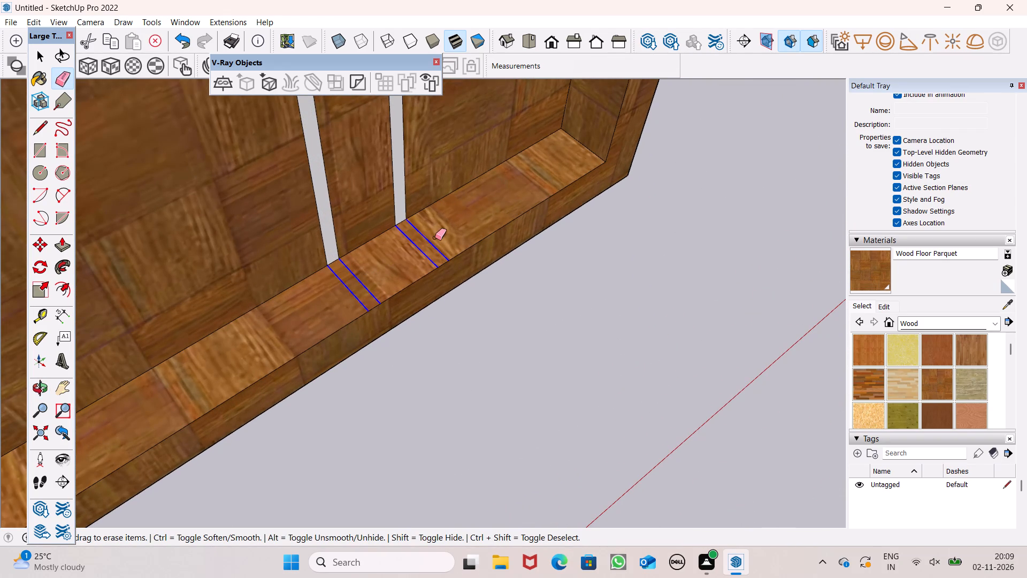
pyautogui.moveTo(435, 238); pyautogui.dragTo(434, 238)
# Paint the underside of the door frame with Wood Floor Parquet.
pyautogui.scroll(-6, 430, 234)
pyautogui.moveTo(464, 273); pyautogui.dragTo(412, 0, button='middle')
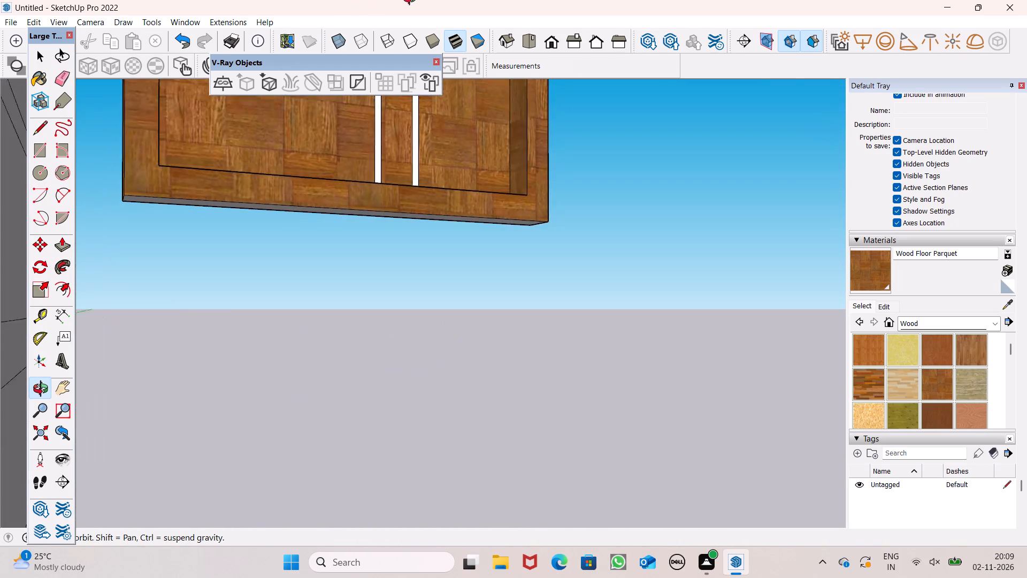
pyautogui.moveTo(412, 0); pyautogui.dragTo(535, 0, button='middle')
pyautogui.moveTo(513, 264); pyautogui.dragTo(526, 203, button='middle')
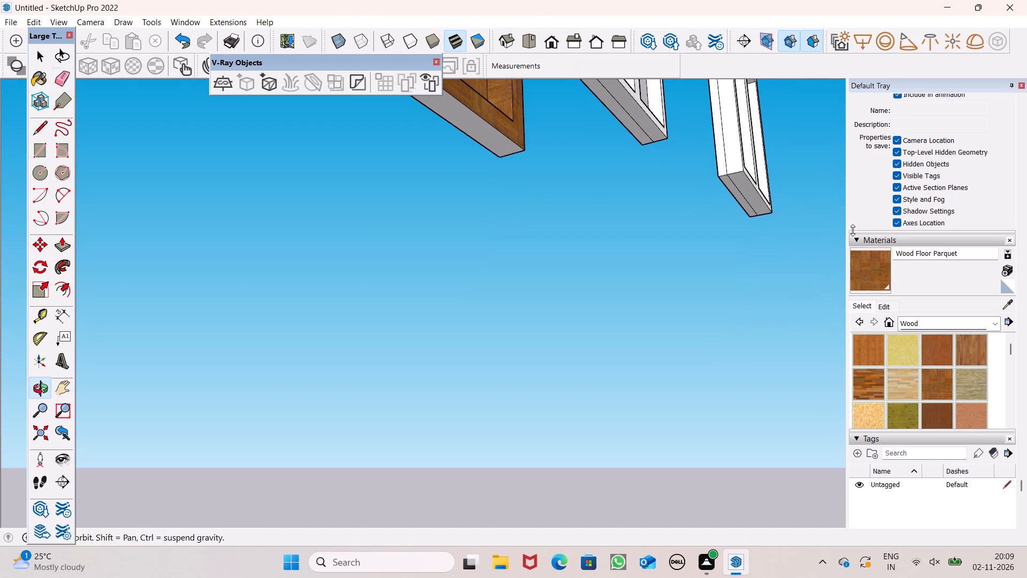
pyautogui.click(865, 283)
pyautogui.click(491, 136)
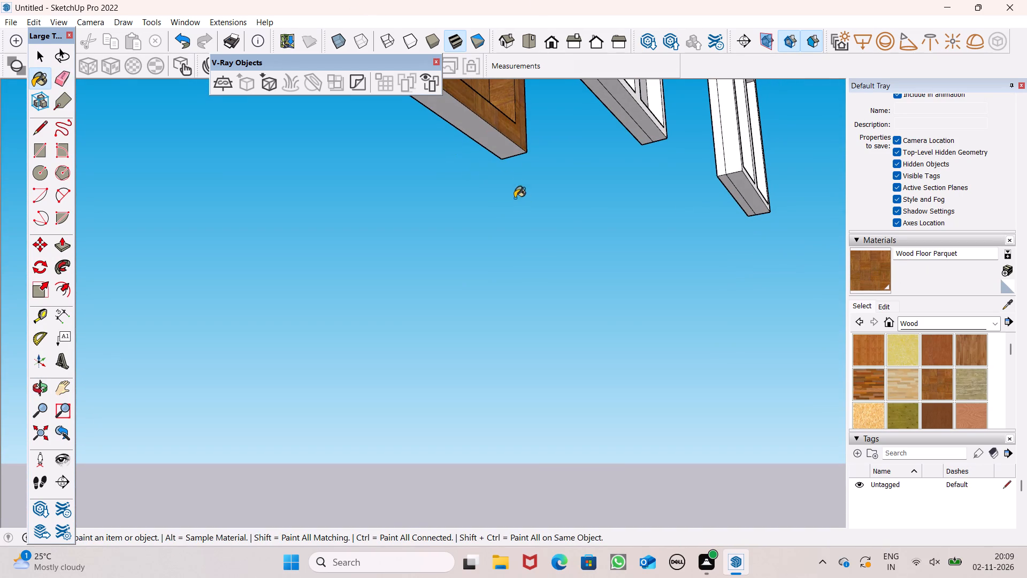
# Paint the vertical divider farther from the handle, its crossing and the adjoining horizontal divider segments with 0012_Bisque from Colors-Named.
pyautogui.scroll(-5, 528, 262)
pyautogui.moveTo(530, 280); pyautogui.dragTo(335, 564, button='middle')
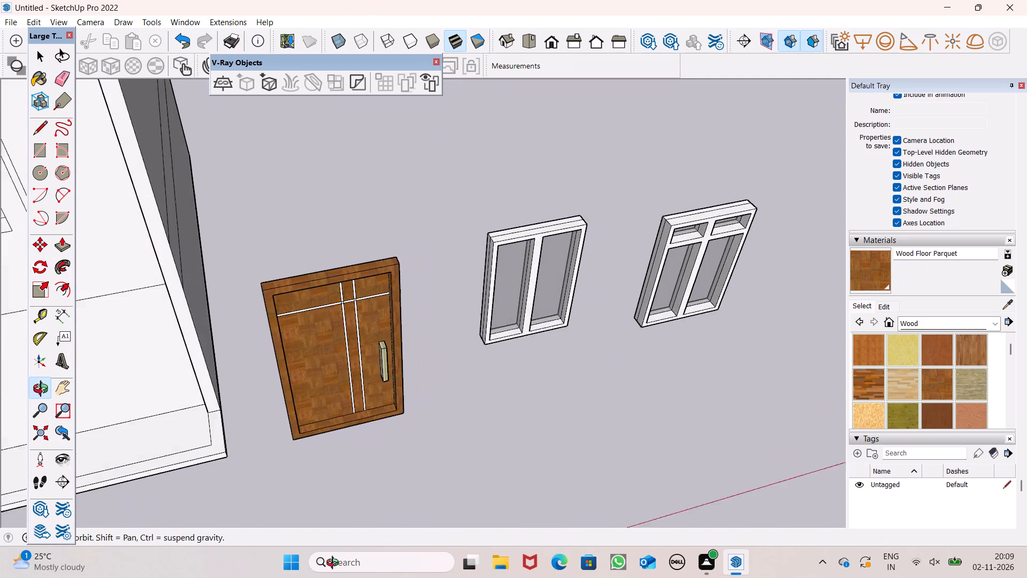
pyautogui.moveTo(335, 564); pyautogui.dragTo(331, 565, button='middle')
pyautogui.scroll(-2, 371, 501)
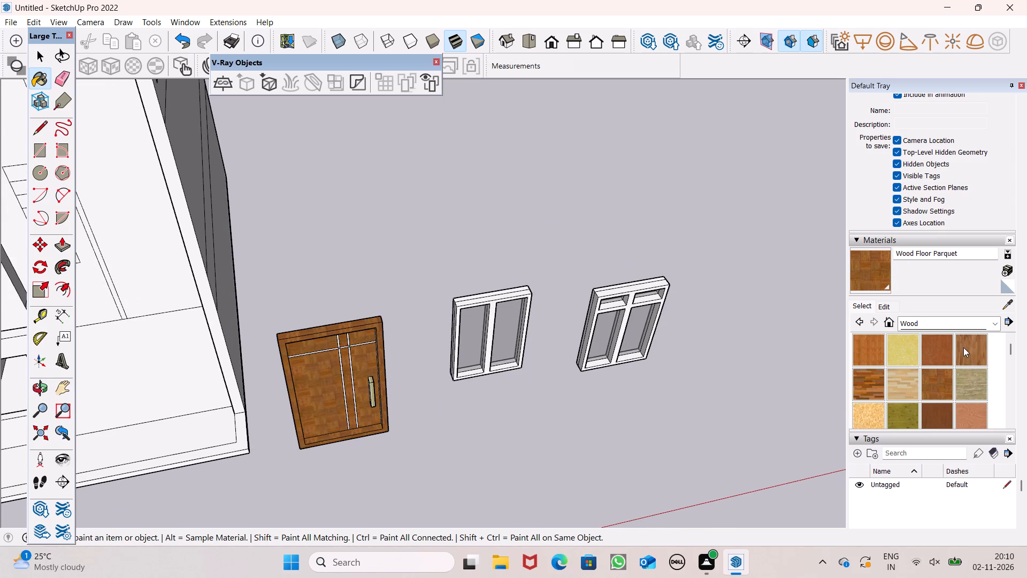
pyautogui.click(956, 324)
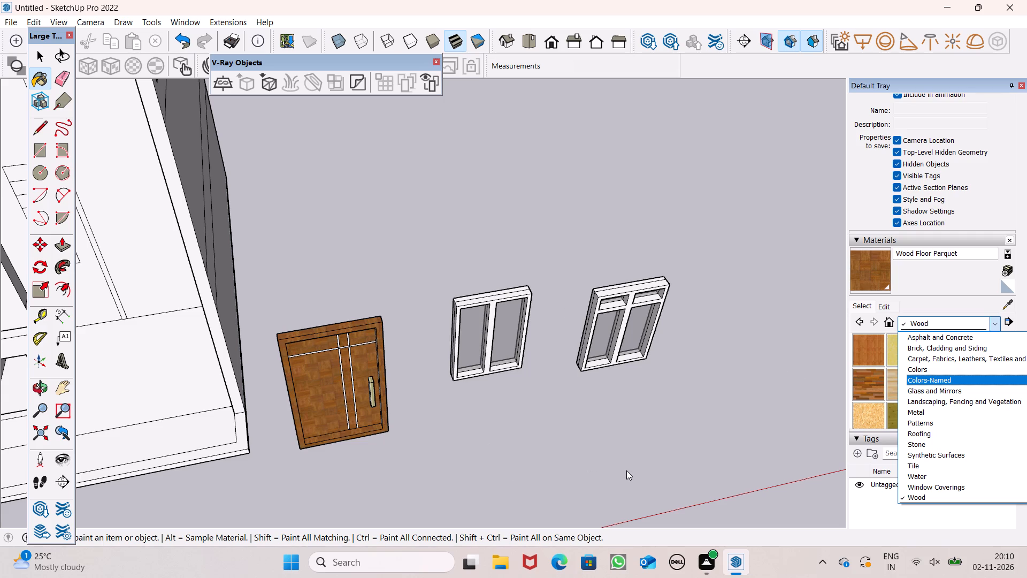
pyautogui.click(926, 381)
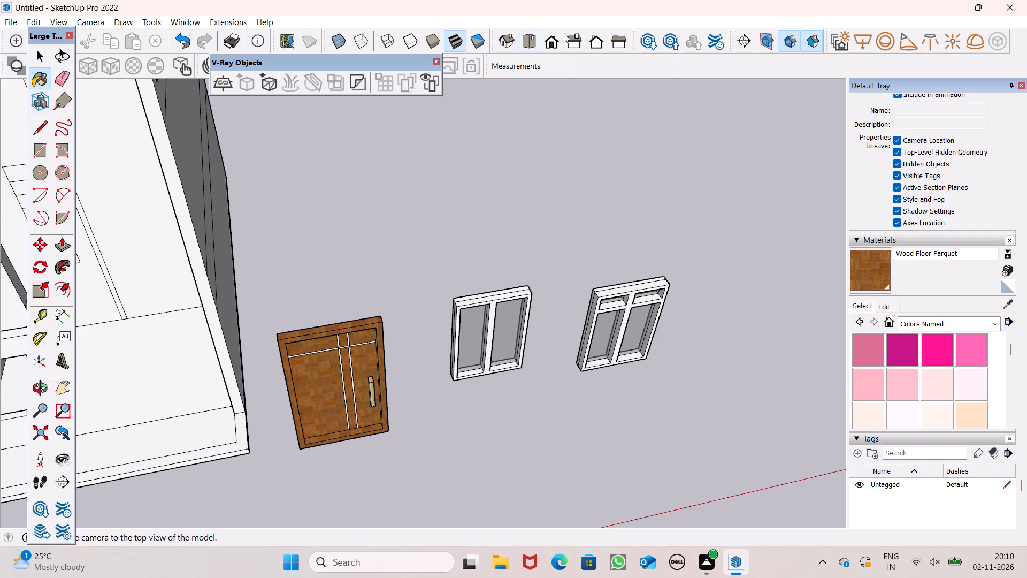
pyautogui.scroll(-1, 930, 384)
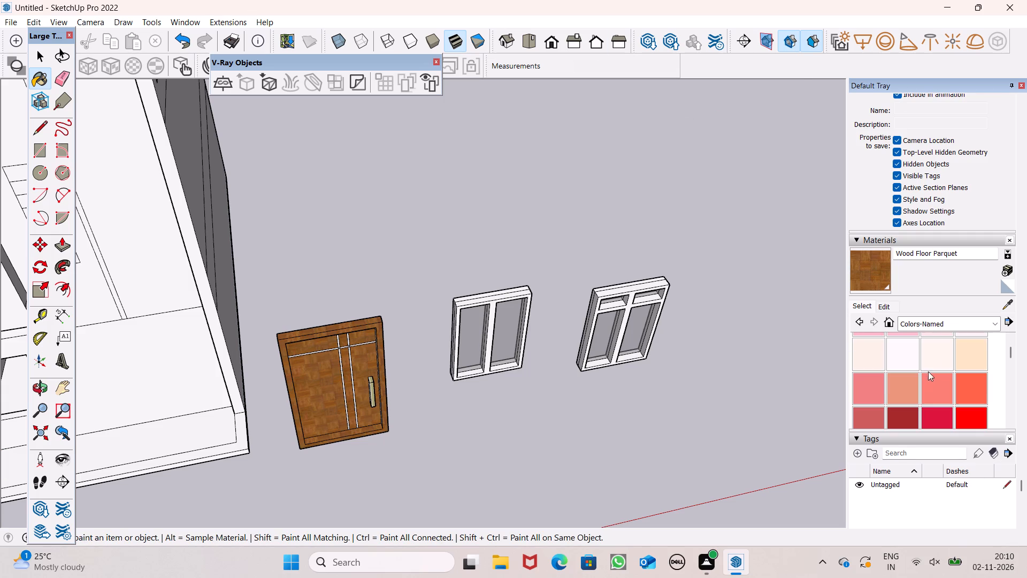
pyautogui.scroll(1, 979, 349)
pyautogui.click(969, 414)
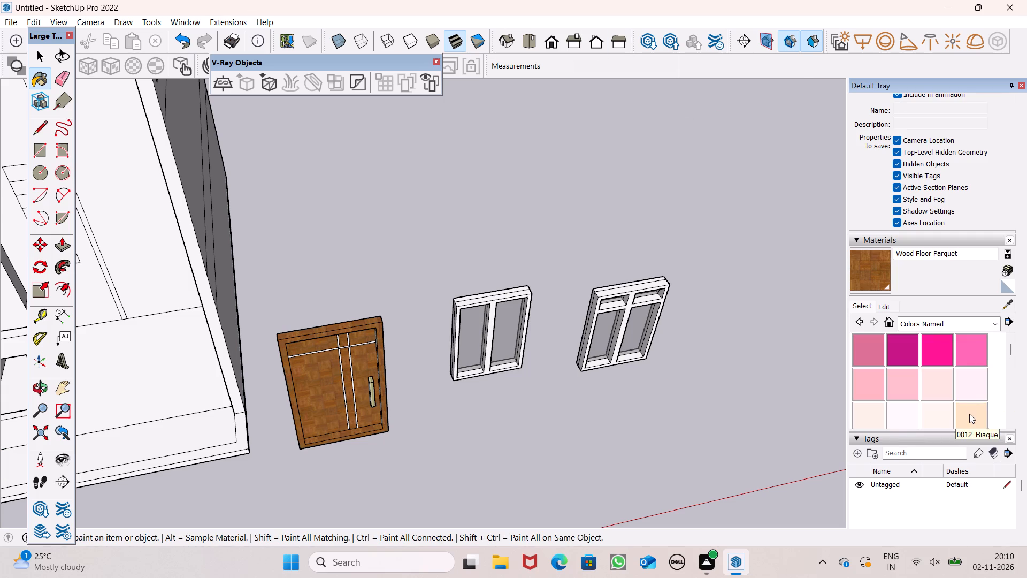
pyautogui.scroll(5, 371, 364)
pyautogui.scroll(2, 282, 337)
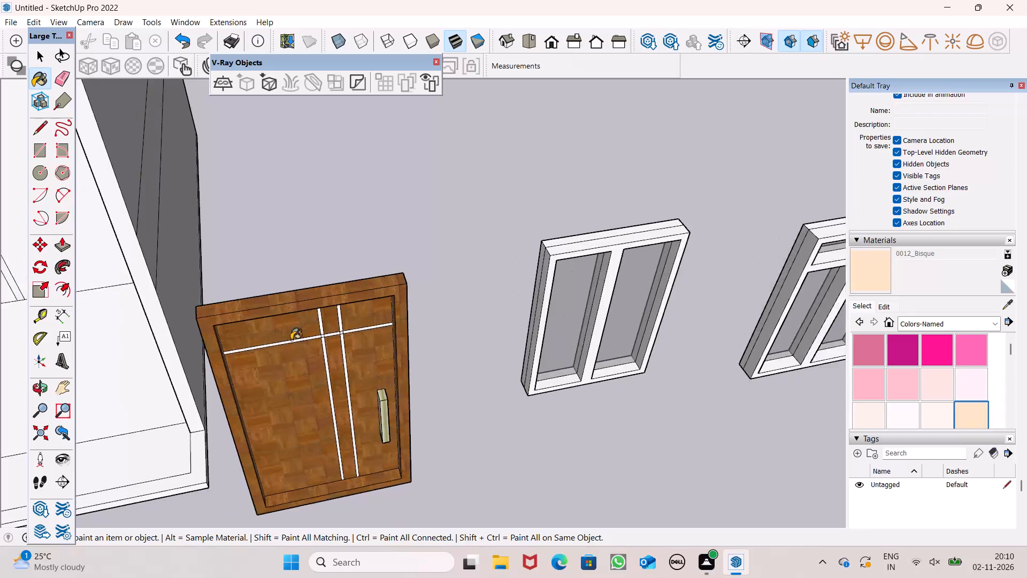
pyautogui.scroll(15, 291, 340)
pyautogui.scroll(7, 392, 349)
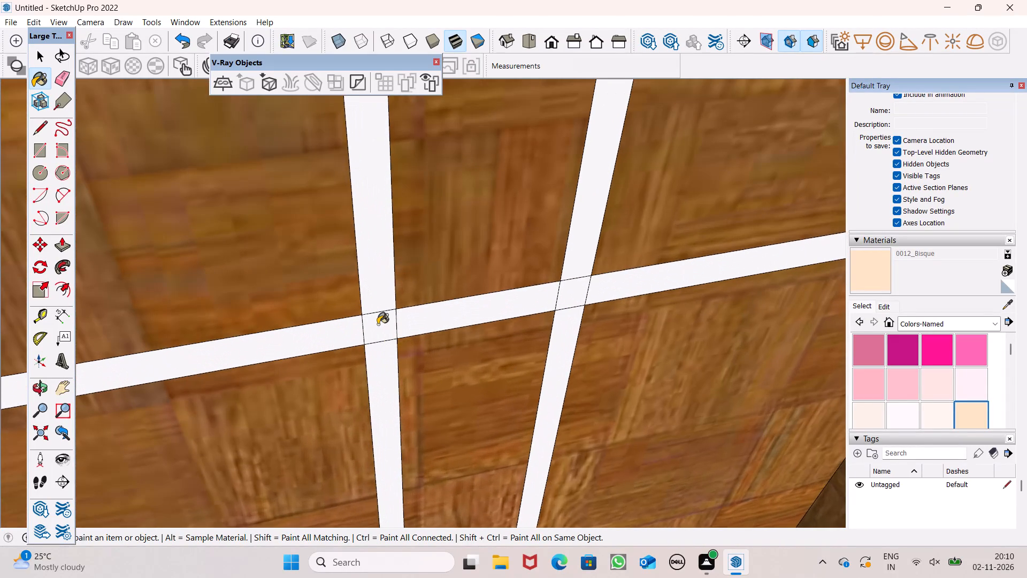
pyautogui.scroll(6, 389, 333)
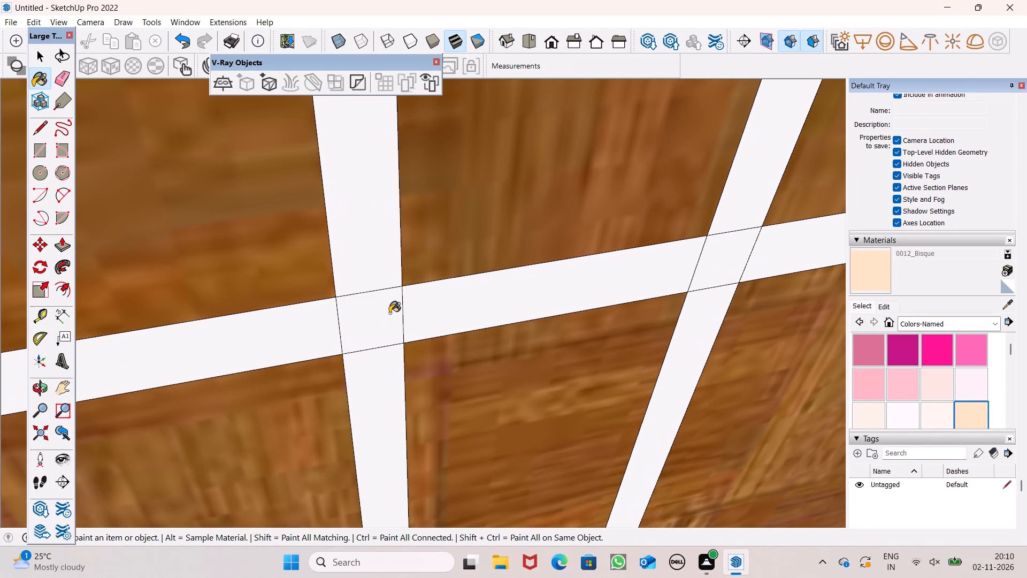
pyautogui.click(390, 313)
pyautogui.click(359, 255)
pyautogui.click(321, 328)
pyautogui.moveTo(426, 298); pyautogui.dragTo(423, 303)
pyautogui.click(373, 356)
pyautogui.scroll(-6, 402, 311)
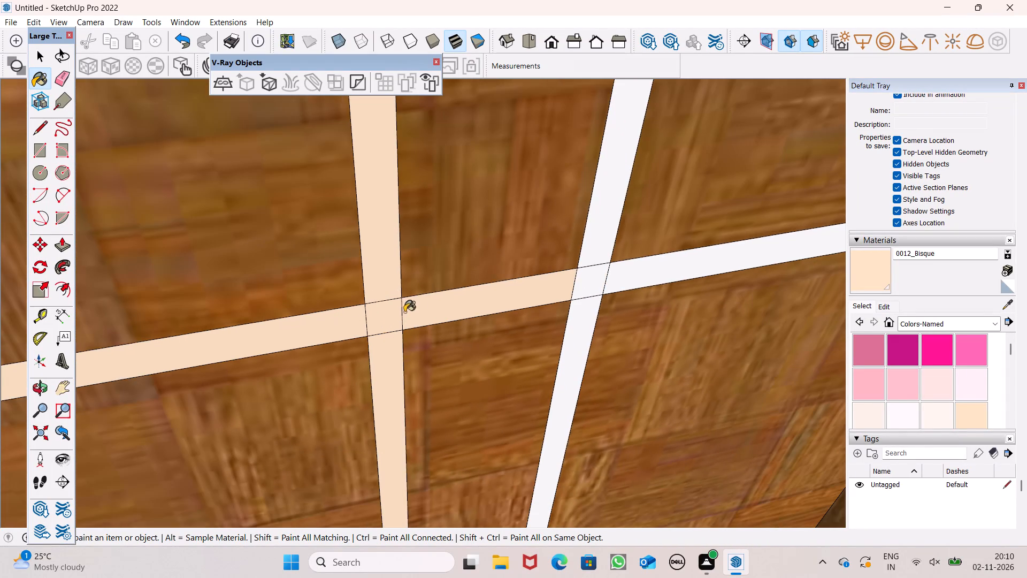
# Paint the vertical divider nearer the handle, its crossing and the remaining horizontal divider segment with 0012_Bisque.
pyautogui.click(599, 248)
pyautogui.click(594, 293)
pyautogui.moveTo(623, 273); pyautogui.dragTo(618, 278)
pyautogui.click(597, 316)
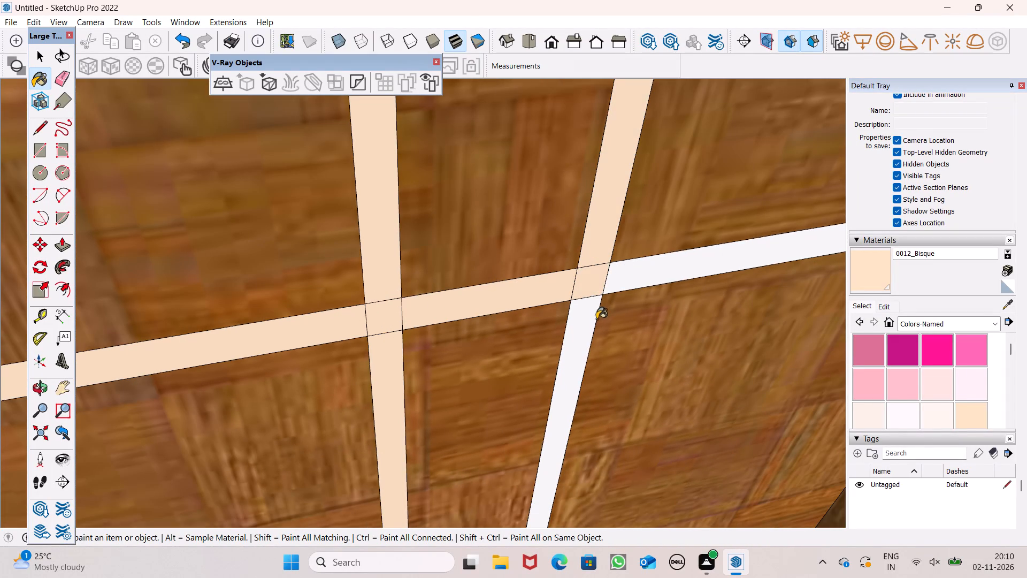
pyautogui.click(587, 317)
# Examine the front of the painted door and its dividers alongside the two window panels.
pyautogui.scroll(-4, 526, 242)
pyautogui.moveTo(562, 354); pyautogui.dragTo(541, 342, button='middle')
pyautogui.scroll(-7, 562, 233)
pyautogui.scroll(-3, 416, 250)
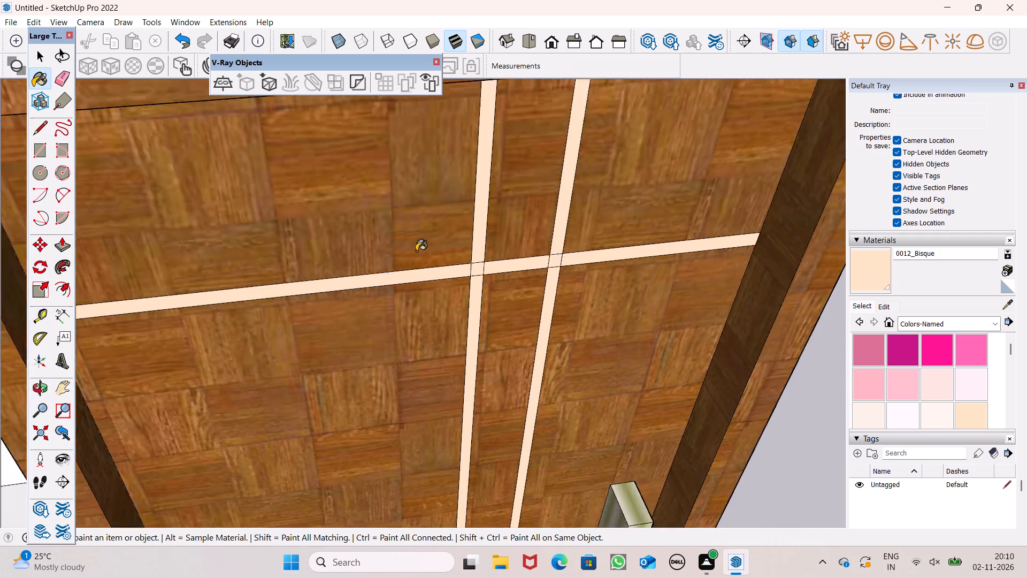
pyautogui.scroll(-5, 416, 251)
pyautogui.scroll(-5, 466, 255)
pyautogui.moveTo(488, 315); pyautogui.dragTo(458, 154, button='middle')
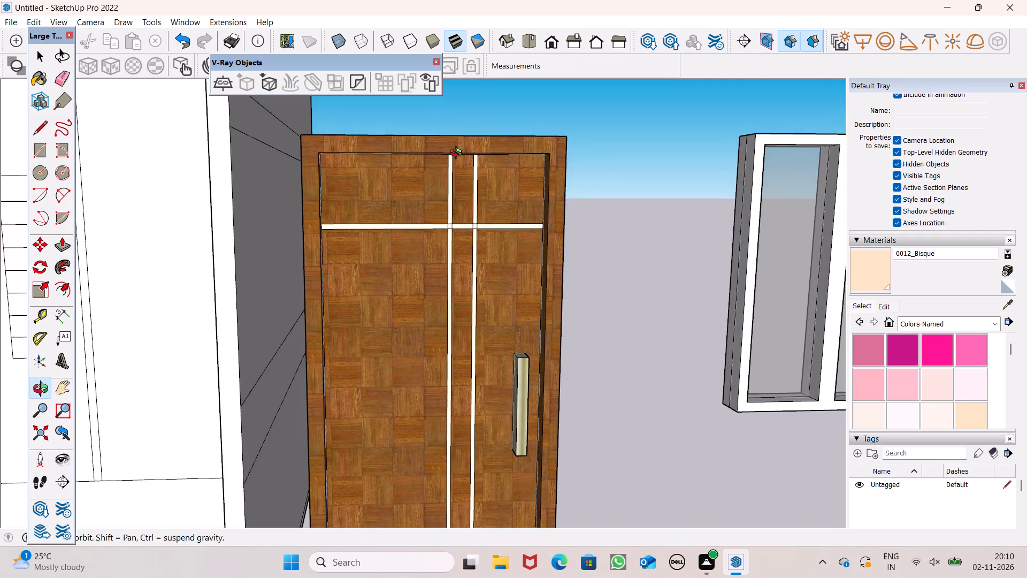
pyautogui.moveTo(458, 154); pyautogui.dragTo(466, 196, button='middle')
pyautogui.click(59, 87)
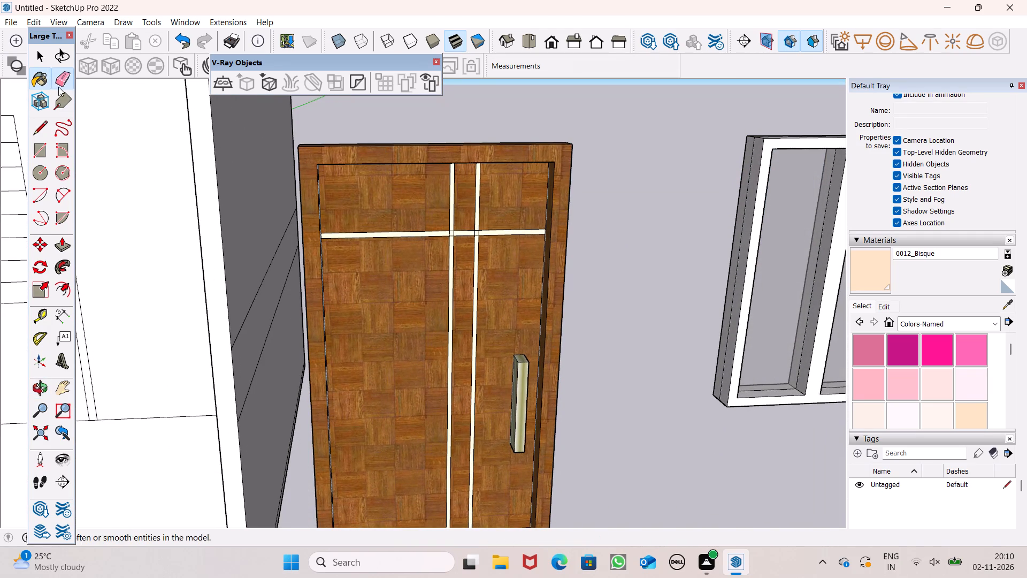
pyautogui.scroll(7, 582, 327)
pyautogui.scroll(-7, 325, 276)
pyautogui.scroll(-4, 392, 318)
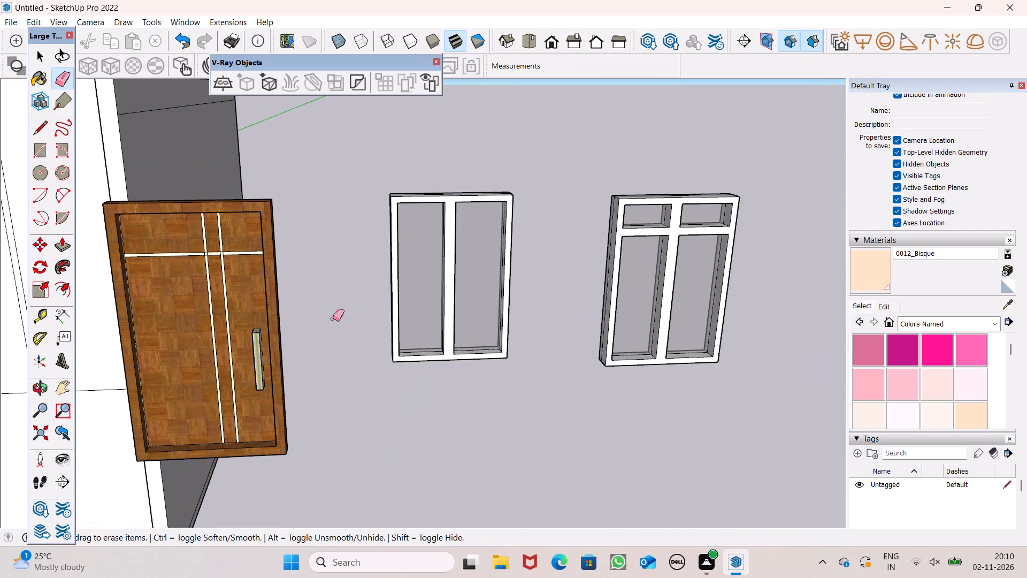
# Erase the leftover edges at both crossings of the door's vertical and horizontal dividers.
pyautogui.scroll(1, 104, 282)
pyautogui.scroll(4, 189, 270)
pyautogui.scroll(8, 278, 225)
pyautogui.scroll(5, 163, 249)
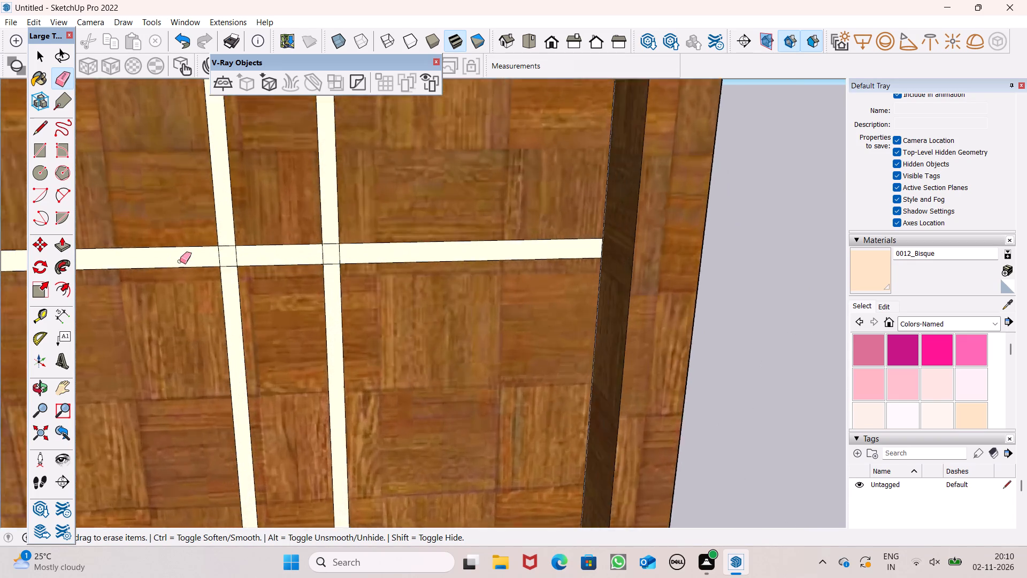
pyautogui.scroll(3, 180, 261)
pyautogui.scroll(6, 233, 255)
pyautogui.moveTo(234, 257); pyautogui.dragTo(275, 255)
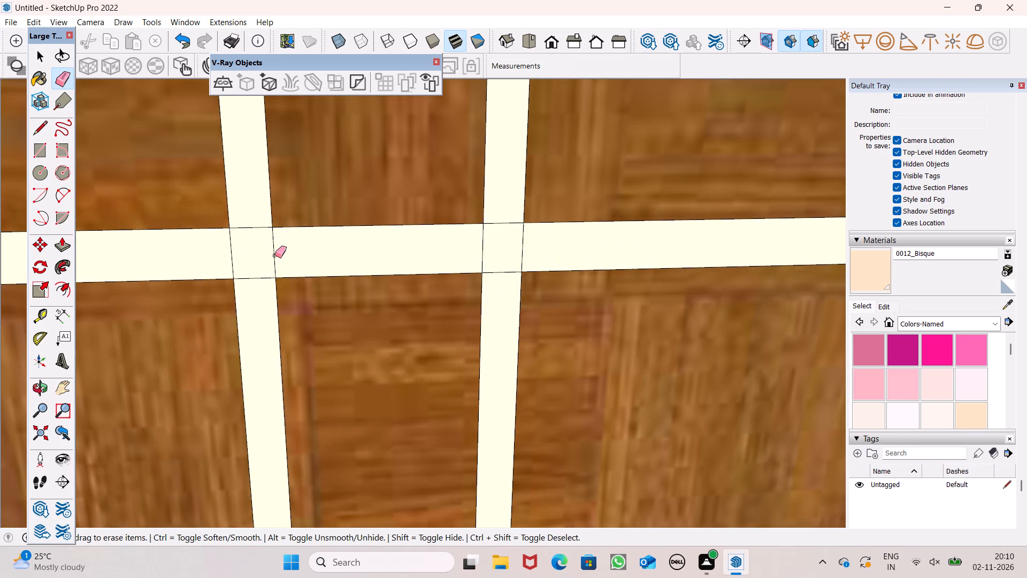
pyautogui.moveTo(275, 255); pyautogui.dragTo(239, 239)
pyautogui.moveTo(255, 216); pyautogui.dragTo(259, 285)
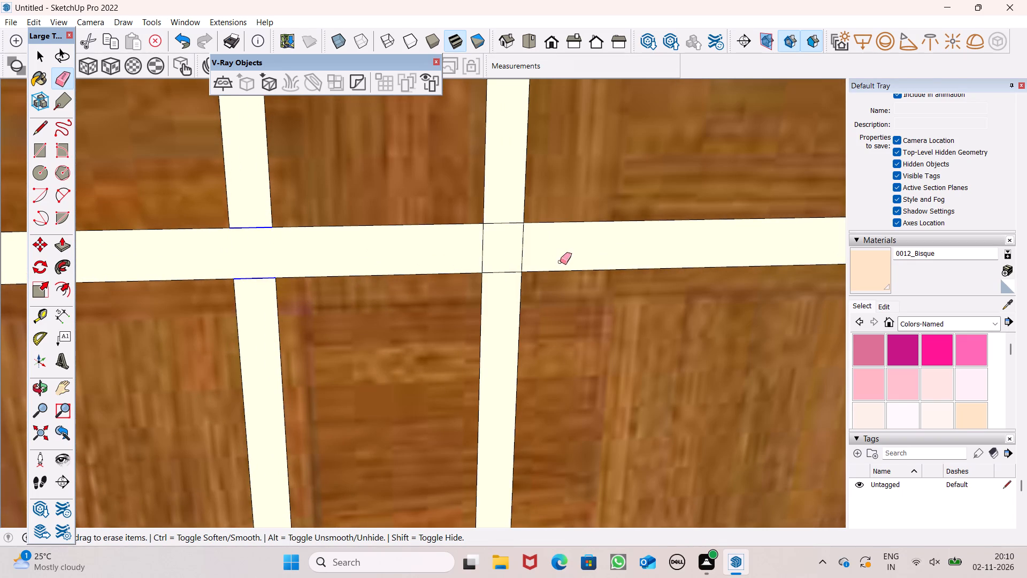
pyautogui.moveTo(535, 242); pyautogui.dragTo(462, 268)
pyautogui.moveTo(499, 216); pyautogui.dragTo(500, 281)
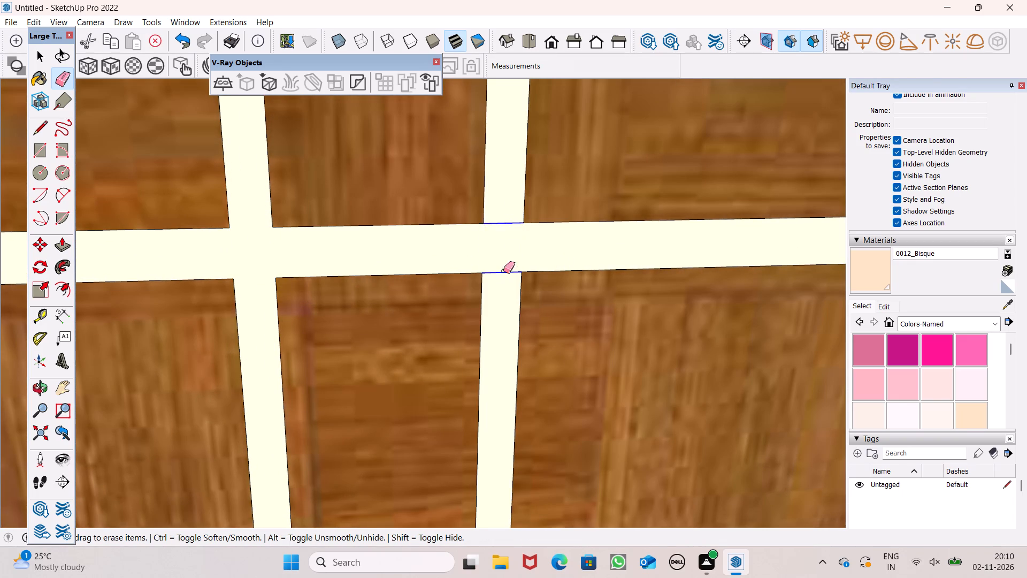
# Paint the dividers on the back of the door with 0012_Bisque.
pyautogui.scroll(-20, 492, 201)
pyautogui.scroll(-2, 492, 201)
pyautogui.scroll(-11, 497, 250)
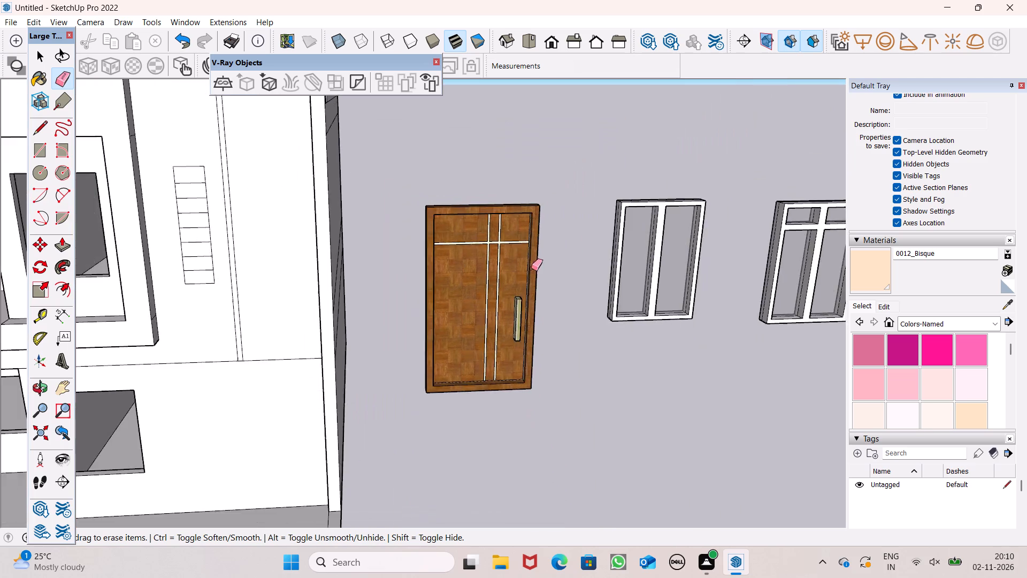
pyautogui.moveTo(535, 285); pyautogui.dragTo(0, 360, button='middle')
pyautogui.moveTo(169, 333); pyautogui.dragTo(0, 308, button='middle')
pyautogui.scroll(1, 169, 333)
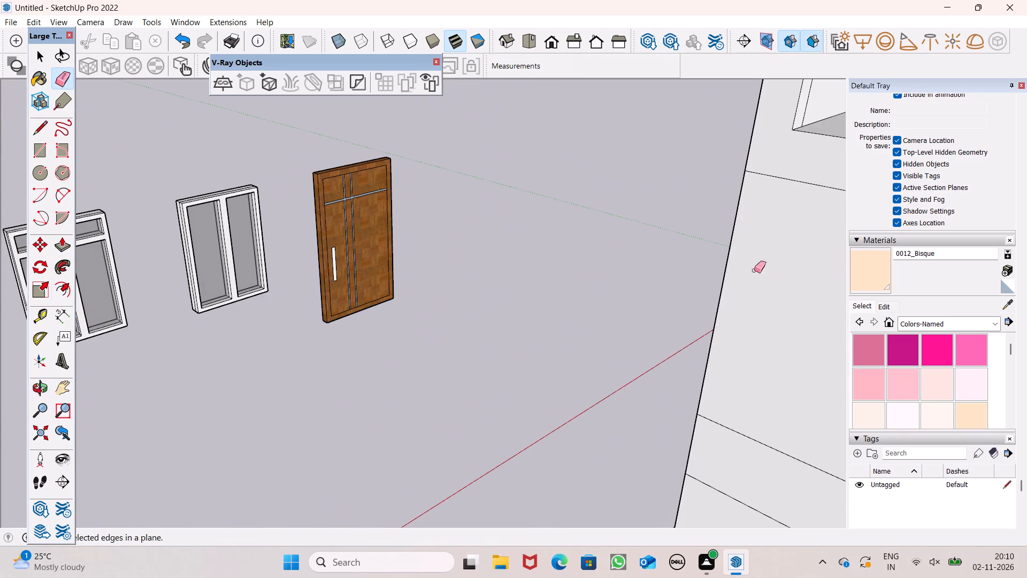
pyautogui.click(873, 271)
pyautogui.scroll(6, 208, 202)
pyautogui.scroll(2, 448, 184)
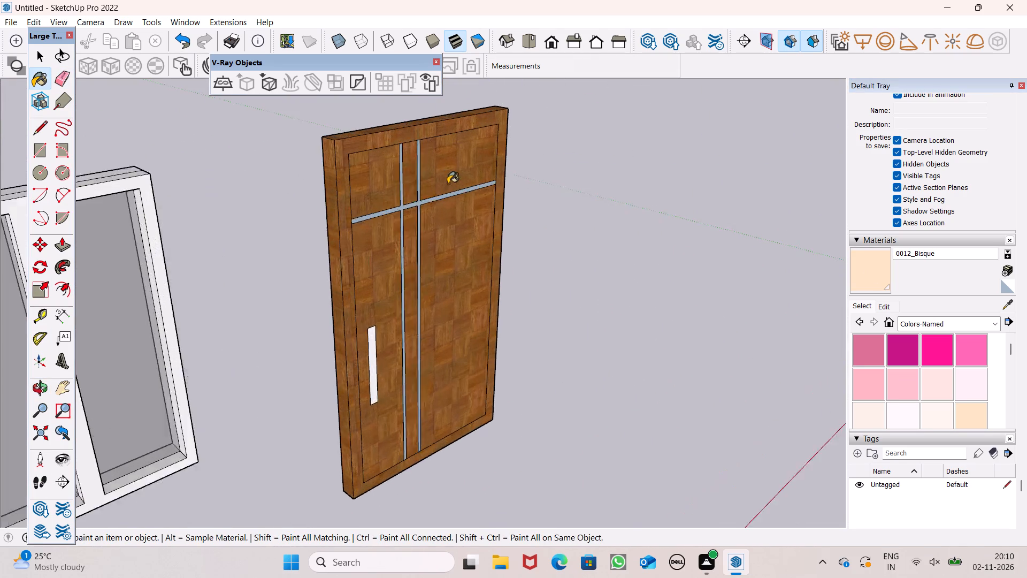
pyautogui.scroll(6, 448, 184)
pyautogui.scroll(6, 390, 209)
pyautogui.click(361, 231)
pyautogui.scroll(-10, 463, 238)
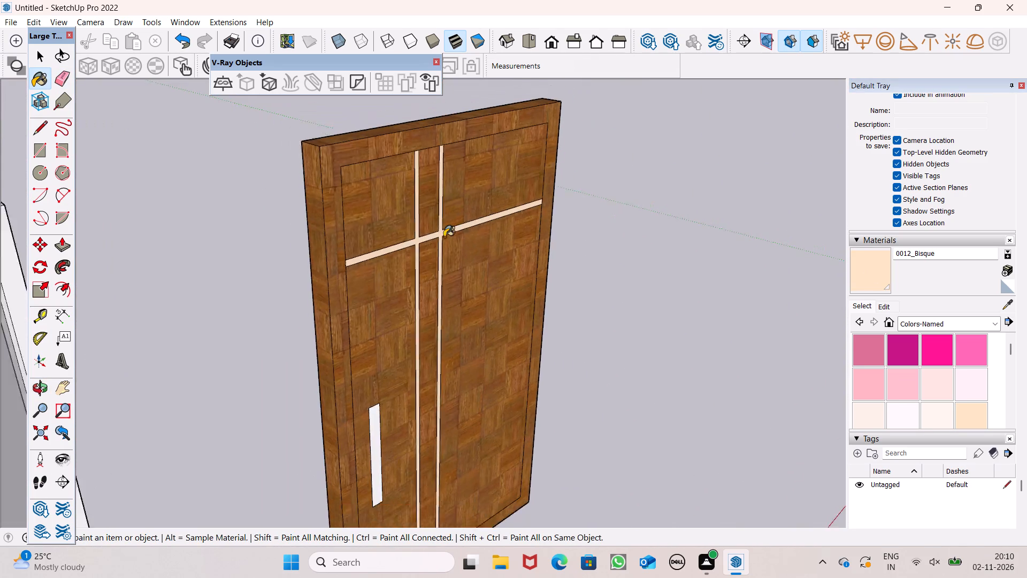
# Make the whole door into a group, including its frame, dividers and handle.
pyautogui.scroll(-3, 444, 237)
pyautogui.moveTo(392, 324); pyautogui.dragTo(897, 284, button='middle')
pyautogui.scroll(1, 435, 453)
pyautogui.moveTo(447, 464); pyautogui.dragTo(577, 453, button='middle')
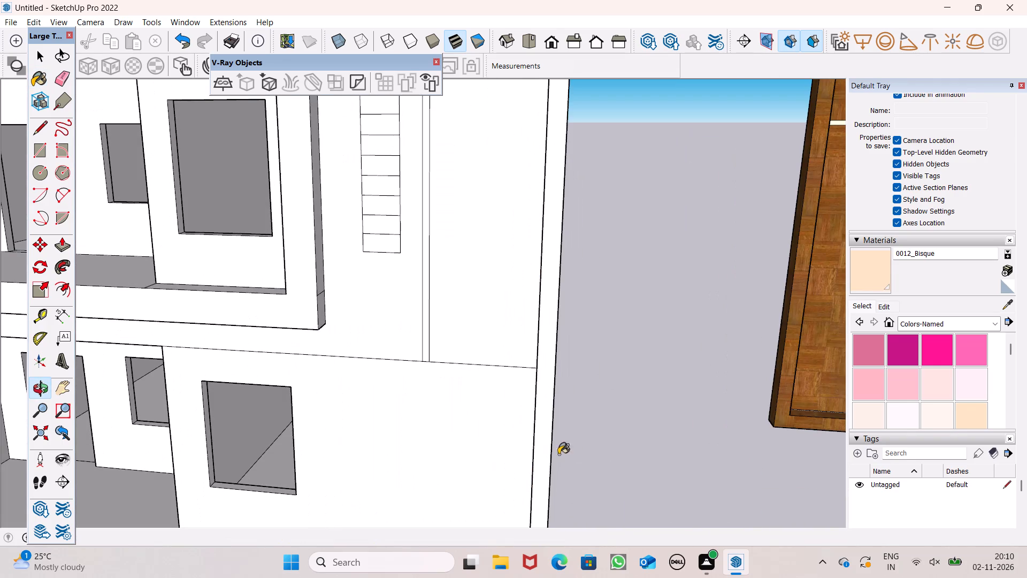
pyautogui.press('space')
pyautogui.scroll(-5, 488, 424)
pyautogui.scroll(3, 680, 421)
pyautogui.tripleClick(616, 398)
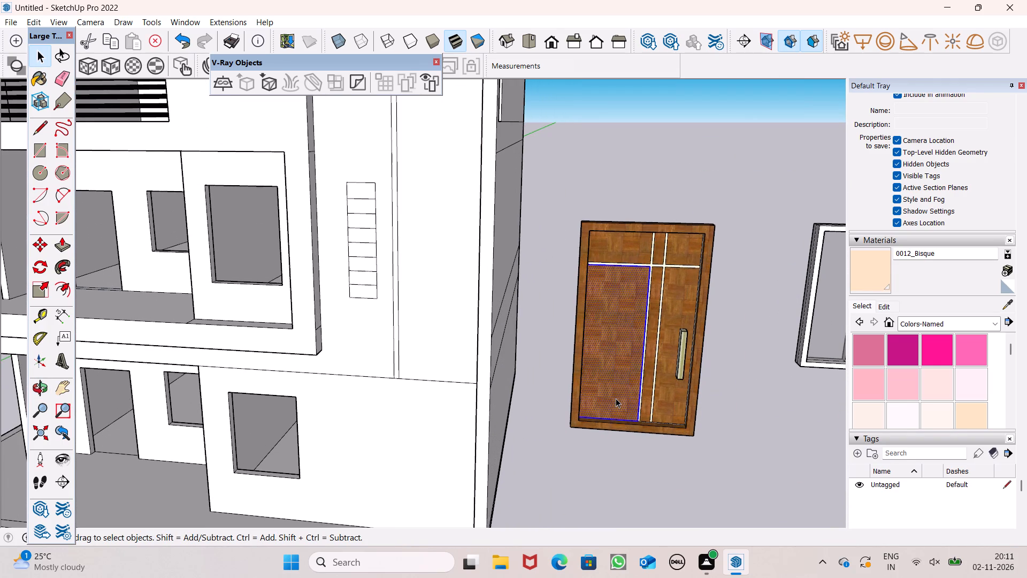
pyautogui.click(616, 398)
pyautogui.rightClick(616, 398)
pyautogui.click(680, 250)
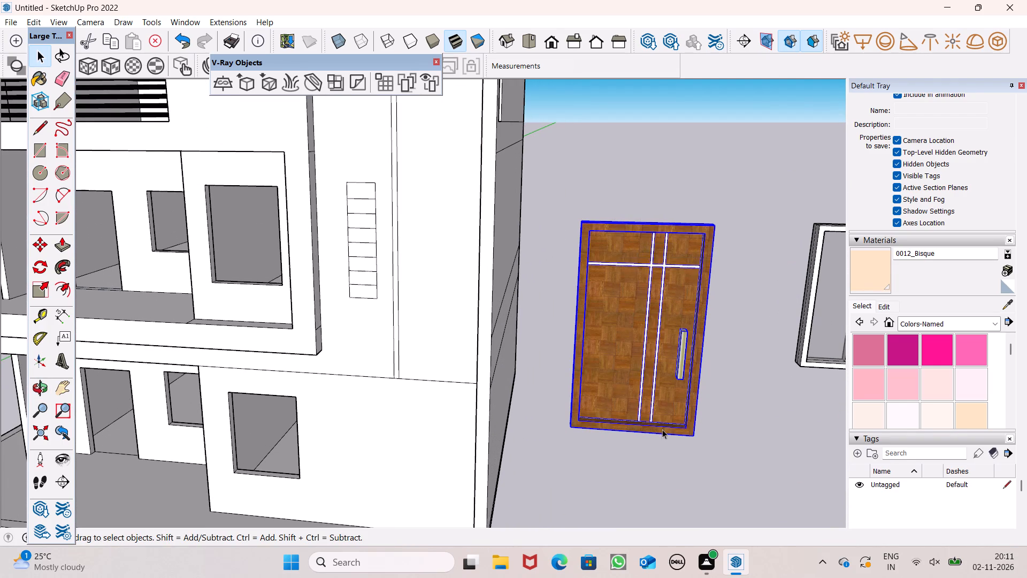
pyautogui.click(644, 446)
pyautogui.click(607, 389)
pyautogui.click(612, 454)
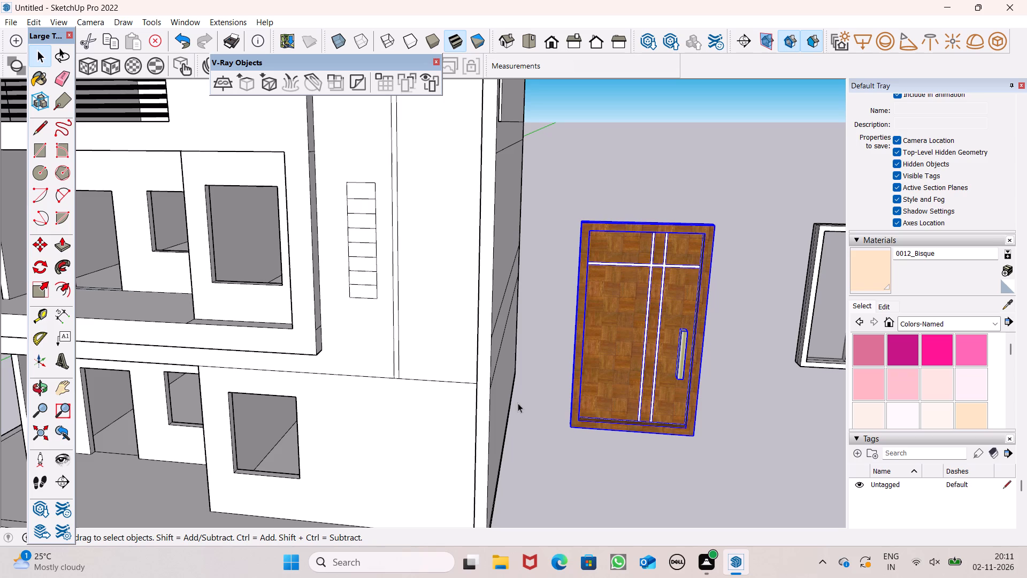
# Paint the front face of the plain two-pane window frame with Color C08 from the Colors collection.
pyautogui.scroll(-6, 507, 405)
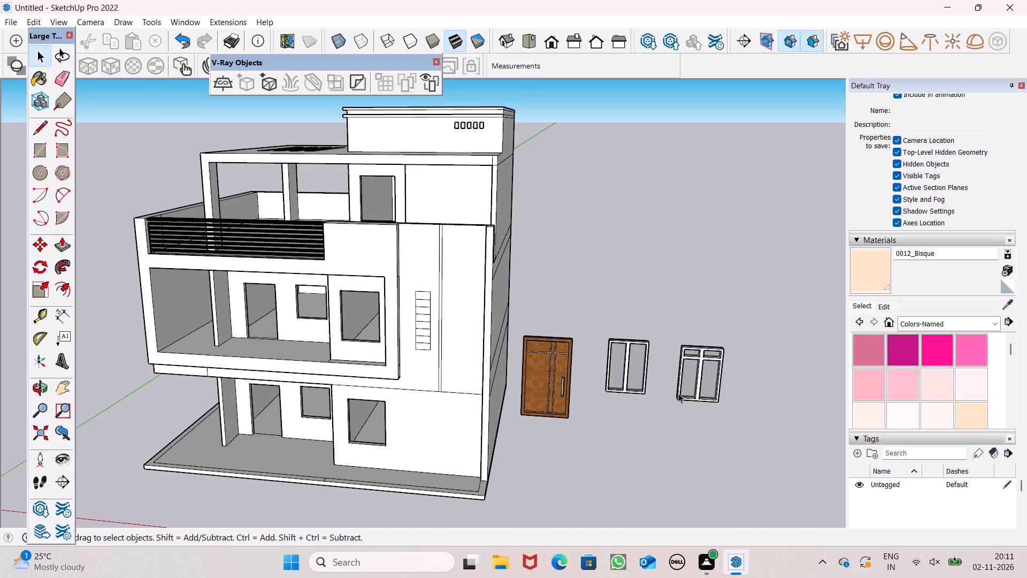
pyautogui.scroll(5, 684, 372)
pyautogui.scroll(1, 718, 430)
pyautogui.moveTo(718, 428); pyautogui.dragTo(728, 409, button='middle')
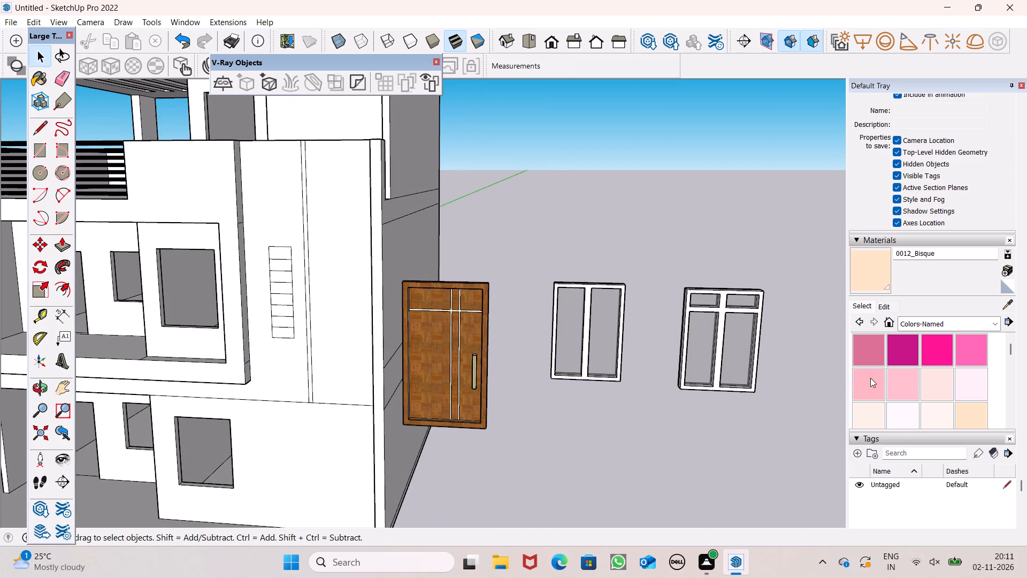
pyautogui.click(921, 325)
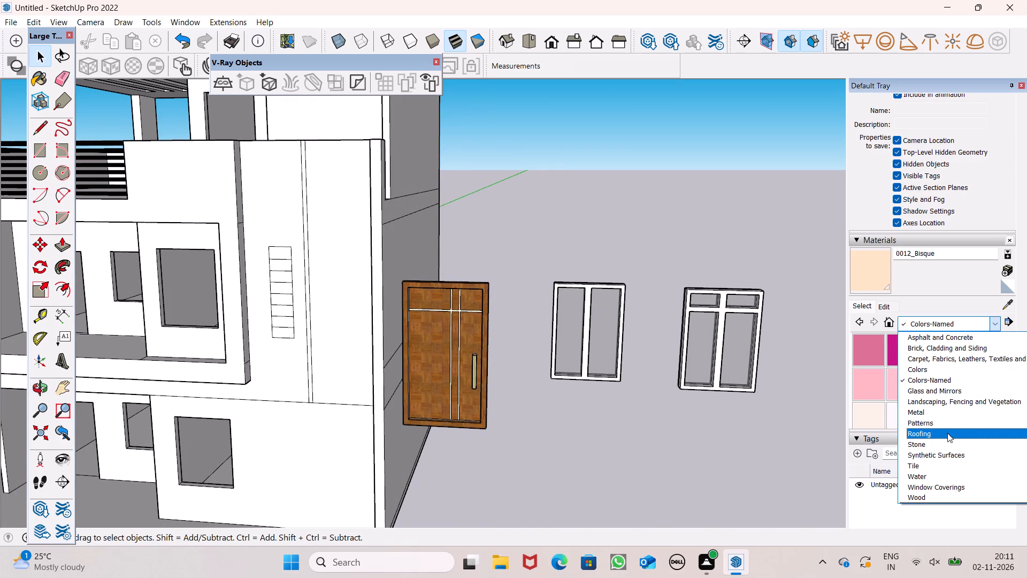
pyautogui.click(953, 374)
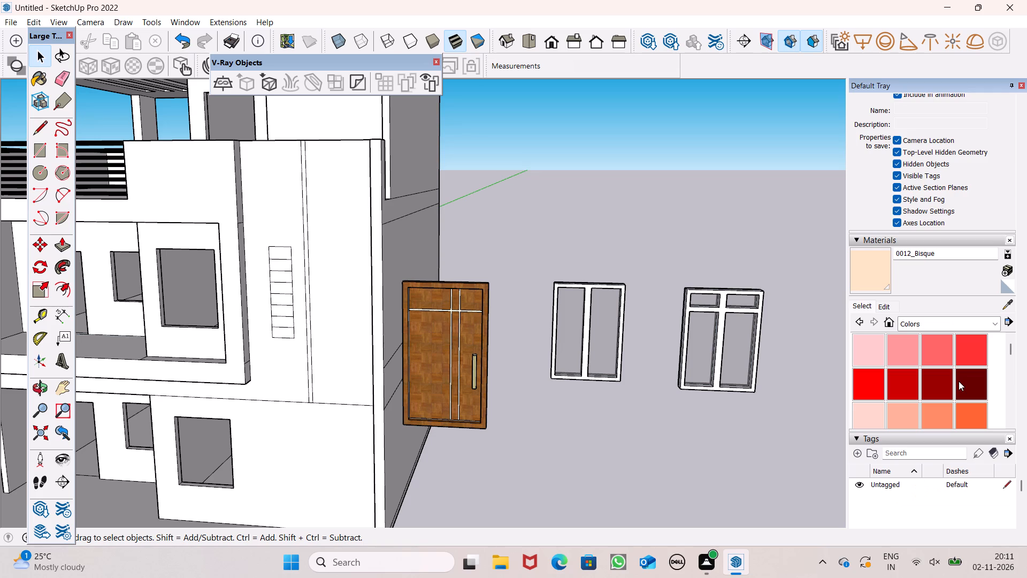
pyautogui.scroll(-2, 967, 385)
pyautogui.click(970, 385)
pyautogui.scroll(5, 705, 327)
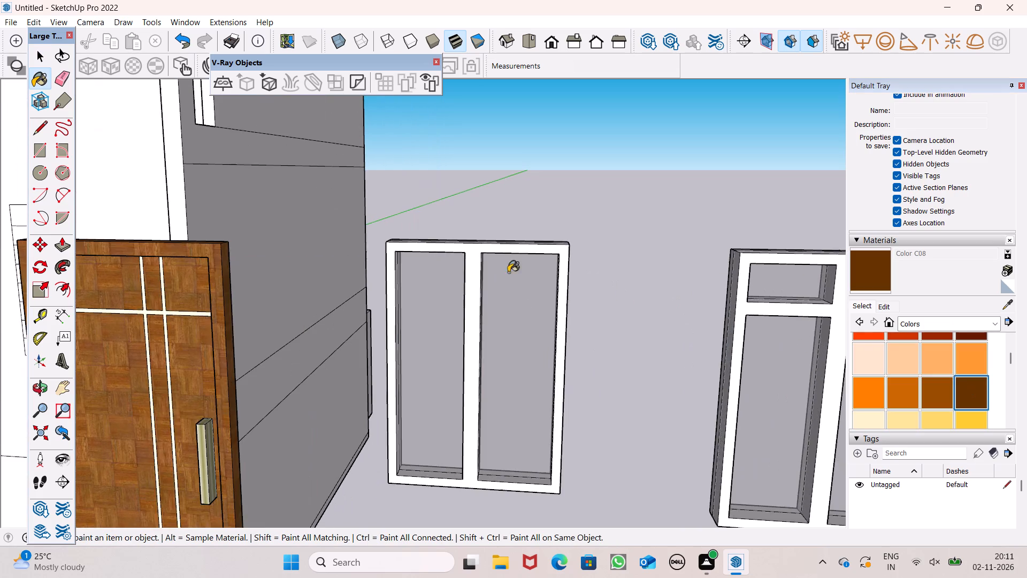
pyautogui.scroll(1, 508, 272)
pyautogui.scroll(6, 396, 248)
pyautogui.click(514, 241)
# Paint both strips of the two-pane window frame's top surface with Color C08.
pyautogui.scroll(-4, 518, 242)
pyautogui.scroll(1, 525, 251)
pyautogui.moveTo(526, 253); pyautogui.dragTo(471, 424, button='middle')
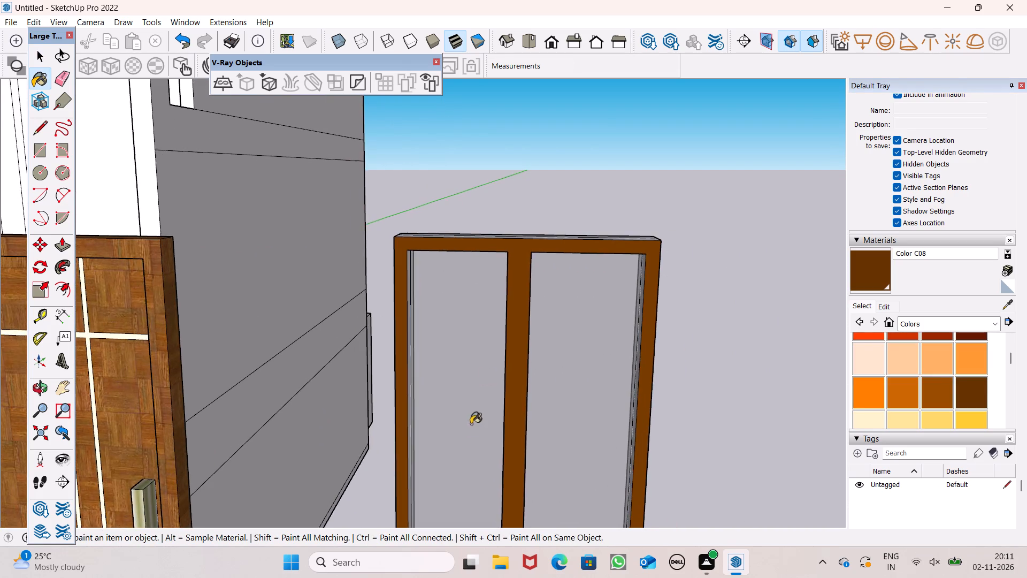
pyautogui.moveTo(471, 424); pyautogui.dragTo(435, 509, button='middle')
pyautogui.scroll(4, 554, 293)
pyautogui.click(531, 310)
pyautogui.click(535, 300)
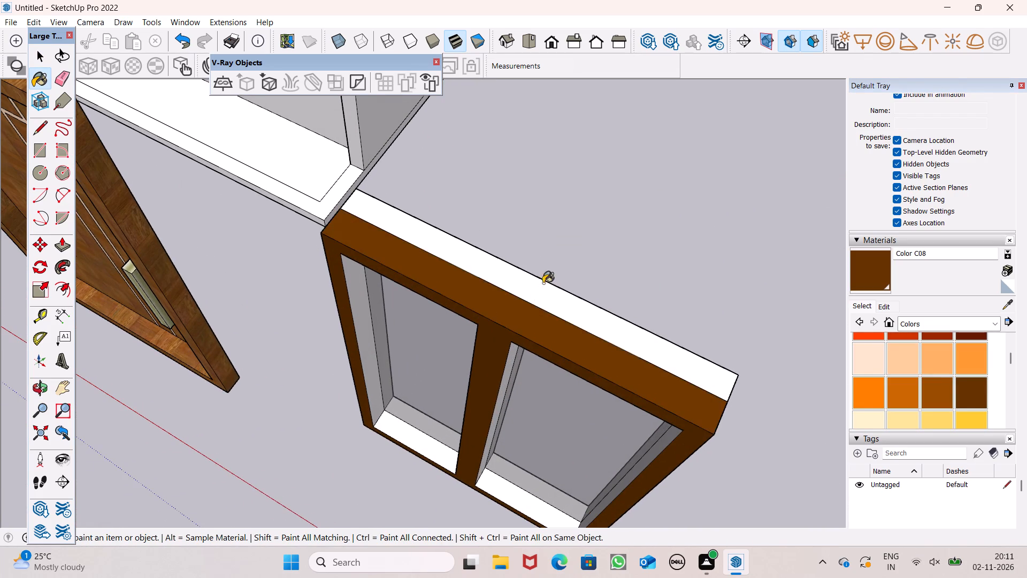
# Paint the two-pane window's back face and its outer side farther from the door with Color C08.
pyautogui.scroll(-3, 543, 283)
pyautogui.moveTo(658, 362); pyautogui.dragTo(155, 269, button='middle')
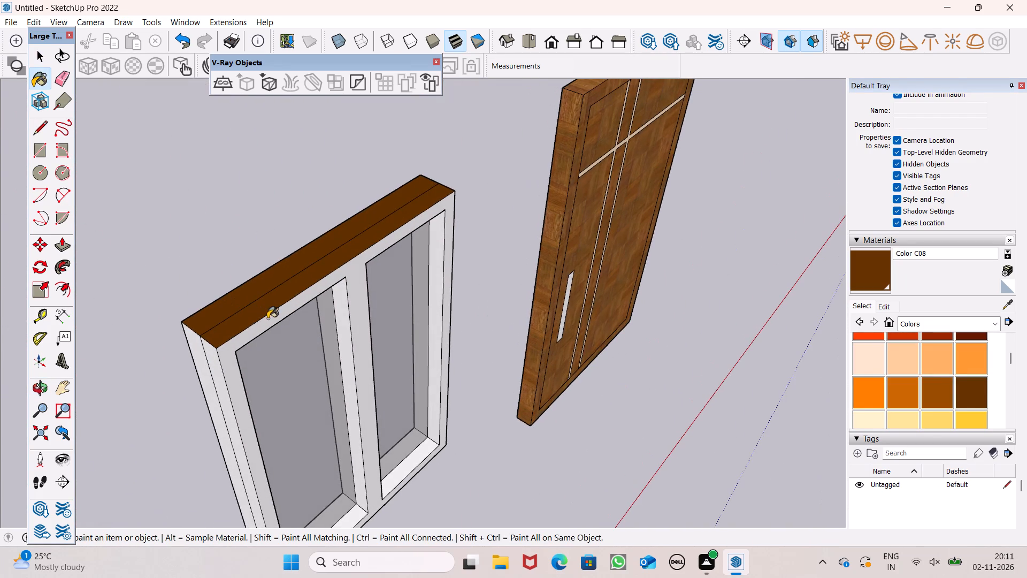
pyautogui.click(267, 318)
pyautogui.moveTo(383, 335); pyautogui.dragTo(402, 286, button='middle')
pyautogui.scroll(1, 402, 286)
pyautogui.click(187, 330)
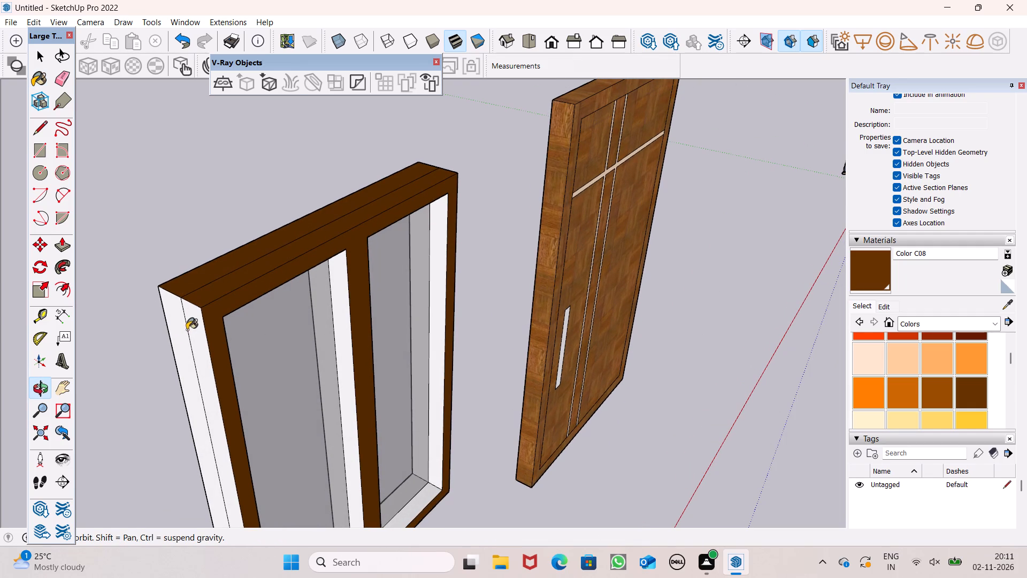
pyautogui.click(178, 326)
pyautogui.click(191, 325)
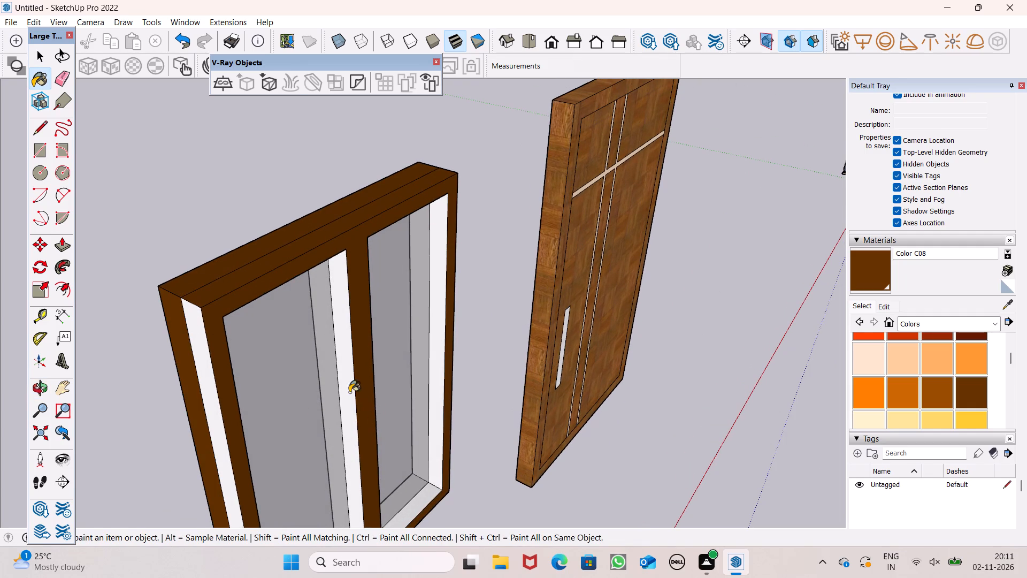
# Paint the door-side vertical reveals and the bottom reveals on the back of the two-pane window with Color C08.
pyautogui.click(349, 392)
pyautogui.click(443, 349)
pyautogui.scroll(-6, 423, 286)
pyautogui.scroll(7, 432, 471)
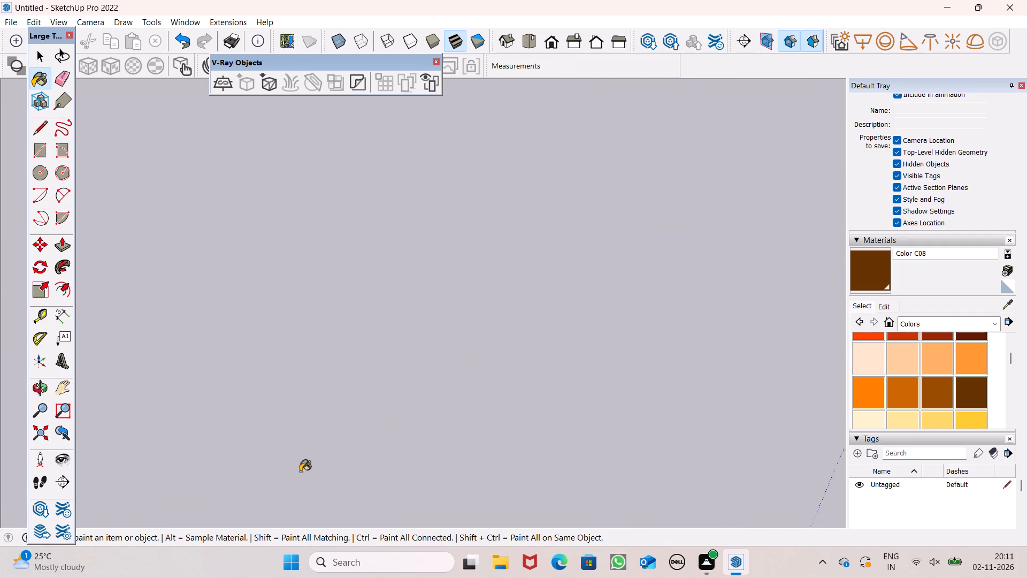
pyautogui.scroll(-6, 301, 439)
pyautogui.click(204, 392)
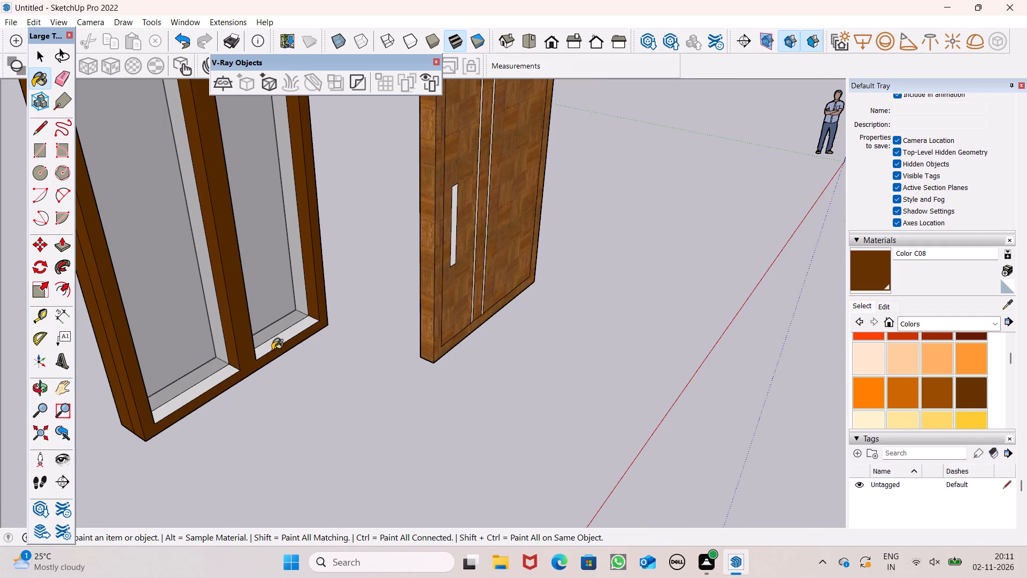
pyautogui.click(272, 349)
pyautogui.click(217, 375)
# Paint the top reveals and remaining vertical reveals on the back of the two-pane window with Color C08.
pyautogui.scroll(-6, 379, 351)
pyautogui.moveTo(393, 391); pyautogui.dragTo(0, 392, button='middle')
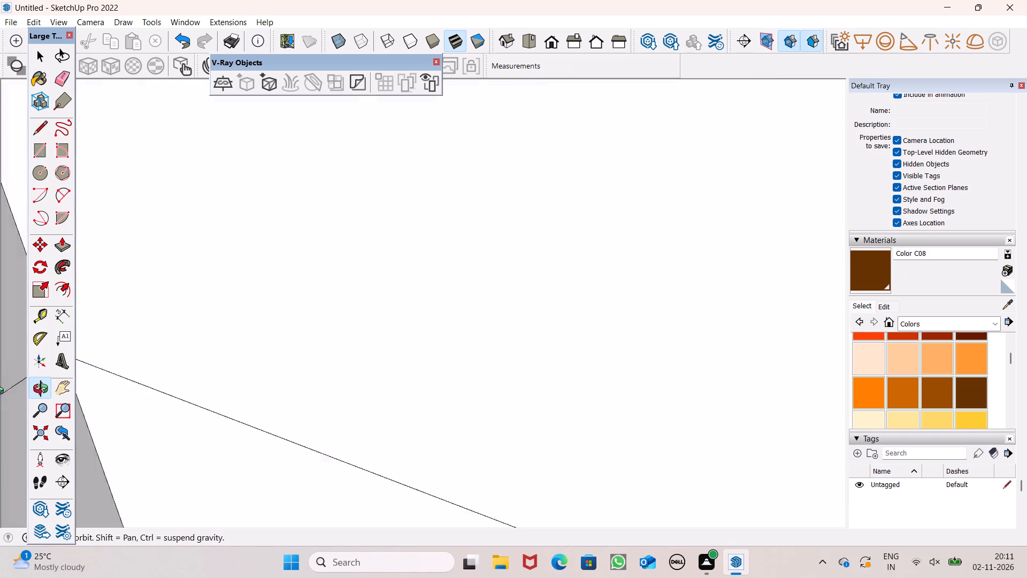
pyautogui.moveTo(0, 392); pyautogui.dragTo(149, 370, button='middle')
pyautogui.scroll(9, 334, 322)
pyautogui.moveTo(257, 253); pyautogui.dragTo(190, 249, button='middle')
pyautogui.scroll(1, 256, 253)
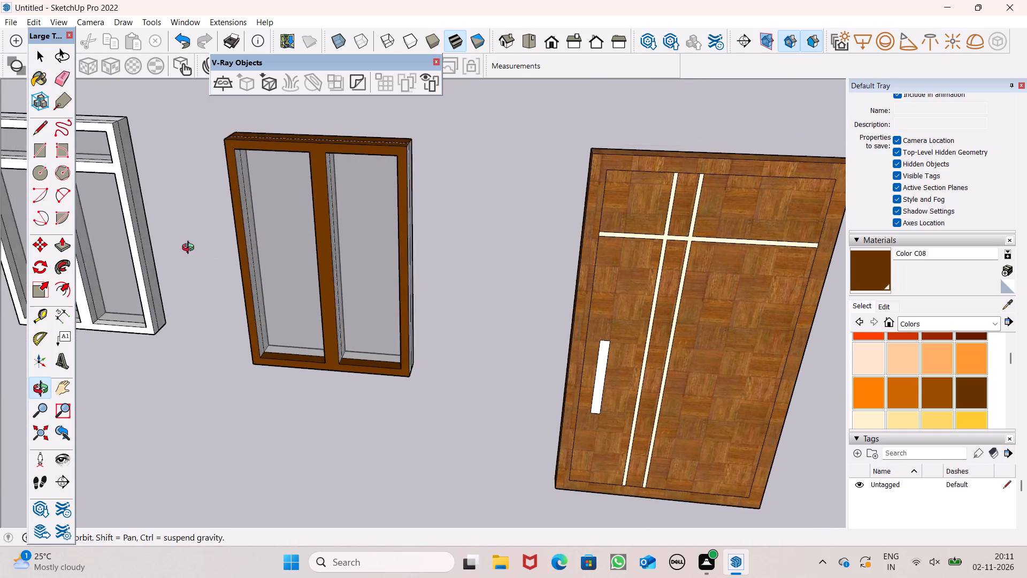
pyautogui.moveTo(190, 249); pyautogui.dragTo(189, 90, button='middle')
pyautogui.scroll(7, 282, 148)
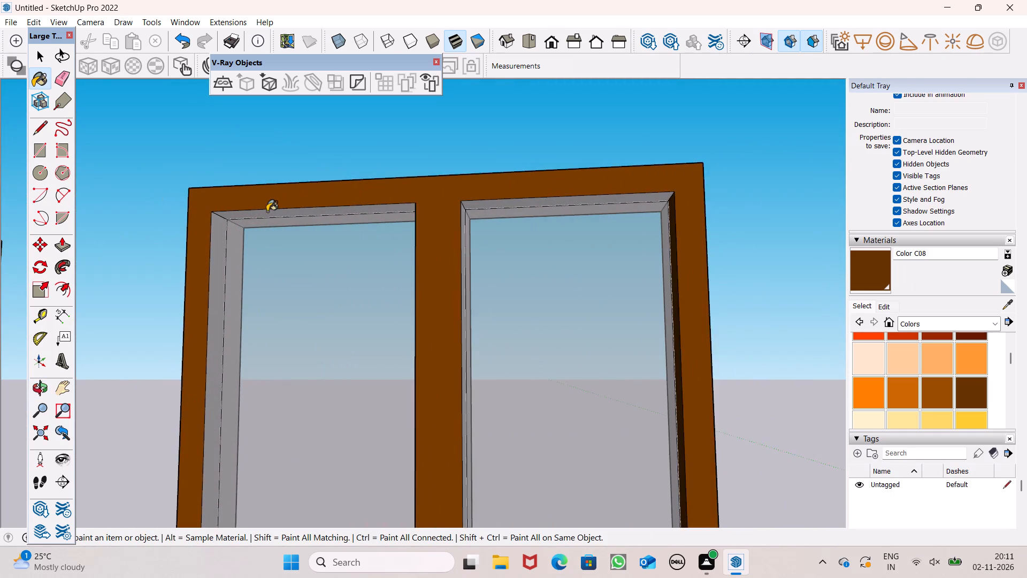
pyautogui.scroll(6, 267, 211)
pyautogui.click(183, 241)
pyautogui.click(217, 212)
pyautogui.scroll(-4, 217, 213)
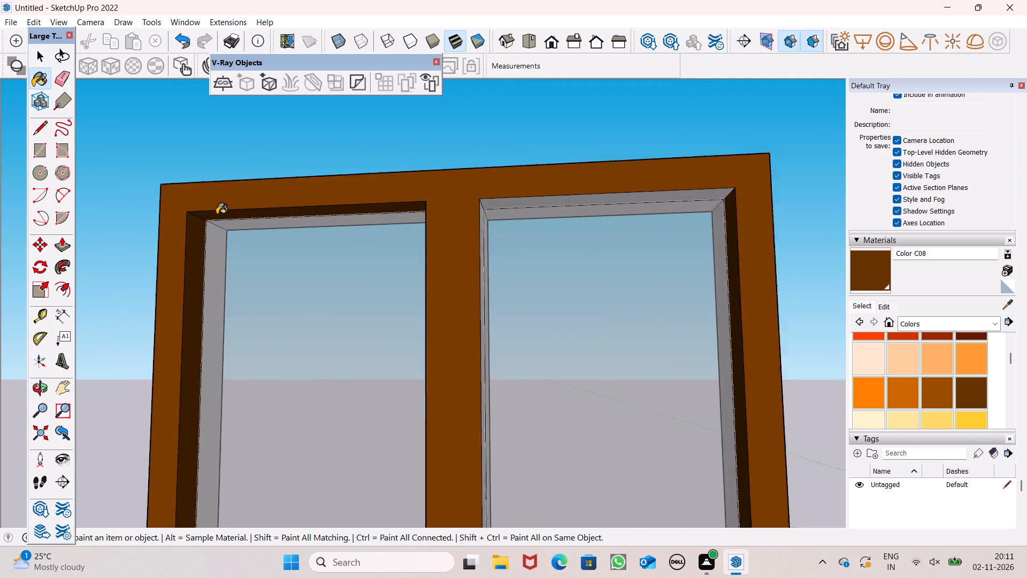
pyautogui.scroll(-3, 217, 215)
pyautogui.moveTo(376, 261); pyautogui.dragTo(254, 174, button='middle')
pyautogui.click(423, 202)
pyautogui.click(413, 233)
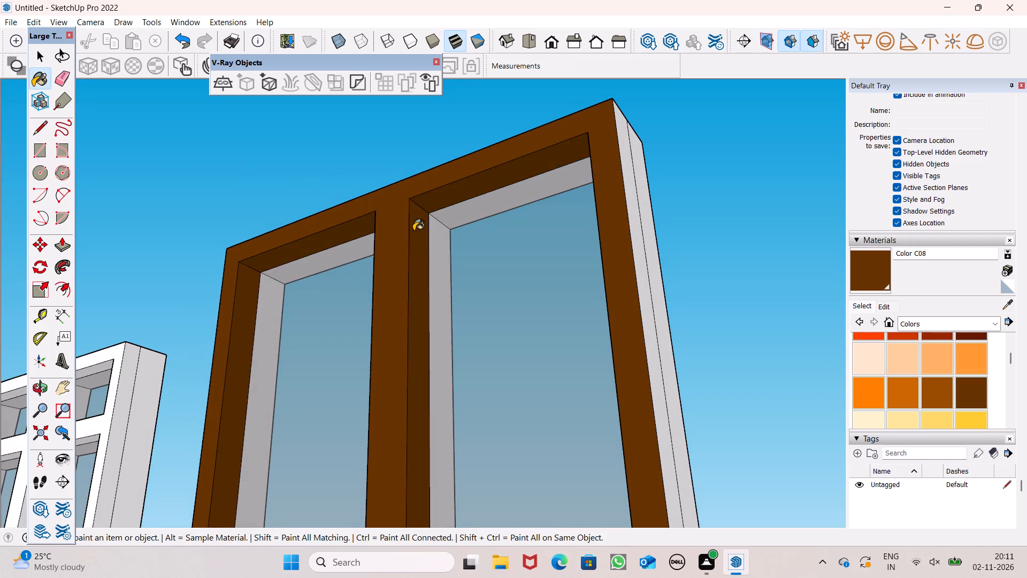
# Paint both strips of the two-pane window's outer side nearest the door with Color C08.
pyautogui.moveTo(642, 236); pyautogui.dragTo(608, 276, button='middle')
pyautogui.click(608, 275)
pyautogui.click(617, 262)
# Paint the front top reveals and the vertical reveals facing away from the door in both window panes with Color C08.
pyautogui.moveTo(552, 269); pyautogui.dragTo(560, 284, button='middle')
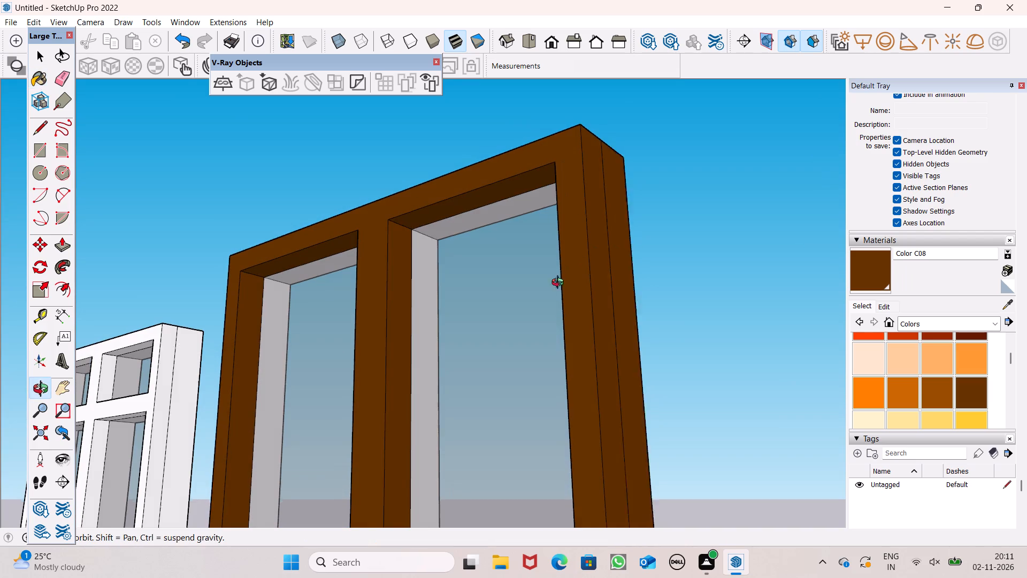
pyautogui.moveTo(560, 284); pyautogui.dragTo(1017, 451, button='middle')
pyautogui.scroll(1, 626, 355)
pyautogui.moveTo(560, 391); pyautogui.dragTo(833, 182, button='middle')
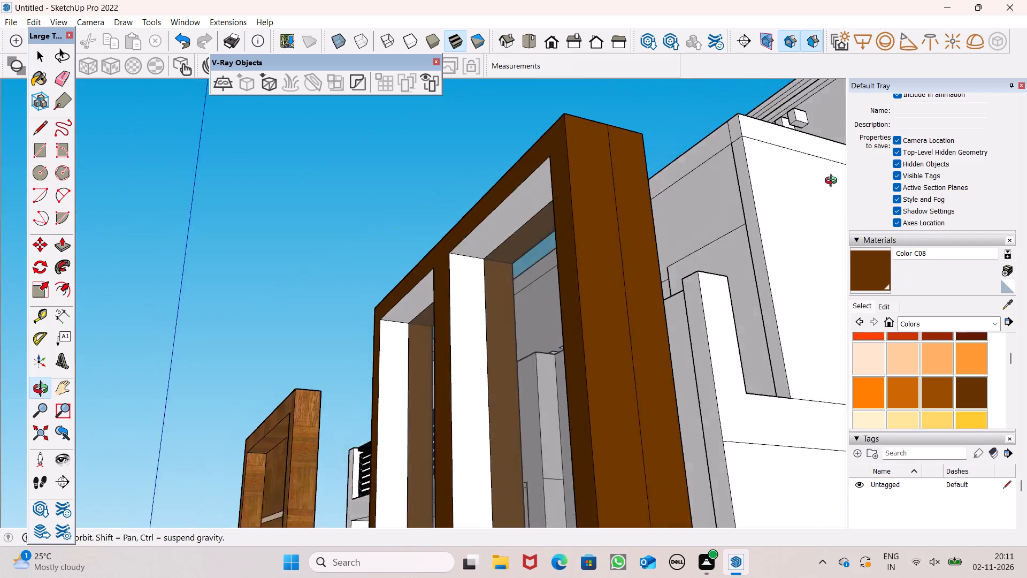
pyautogui.moveTo(833, 182); pyautogui.dragTo(823, 154, button='middle')
pyautogui.scroll(4, 451, 258)
pyautogui.click(493, 209)
pyautogui.click(483, 283)
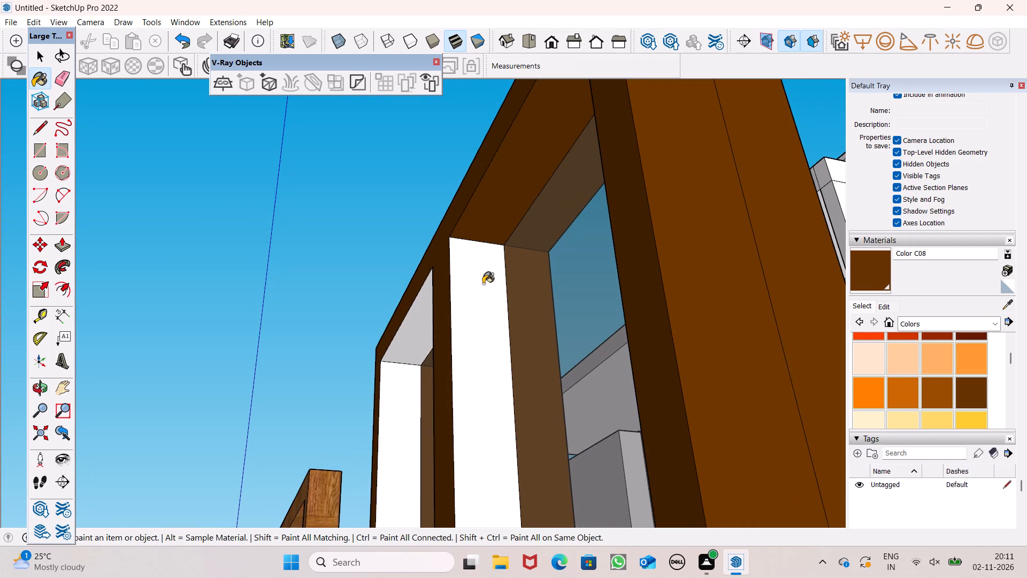
pyautogui.click(418, 334)
pyautogui.click(394, 381)
# Paint the remaining front vertical reveals on the divider and outer frame of the two-pane window with Color C08.
pyautogui.scroll(-5, 458, 306)
pyautogui.moveTo(449, 341); pyautogui.dragTo(807, 374, button='middle')
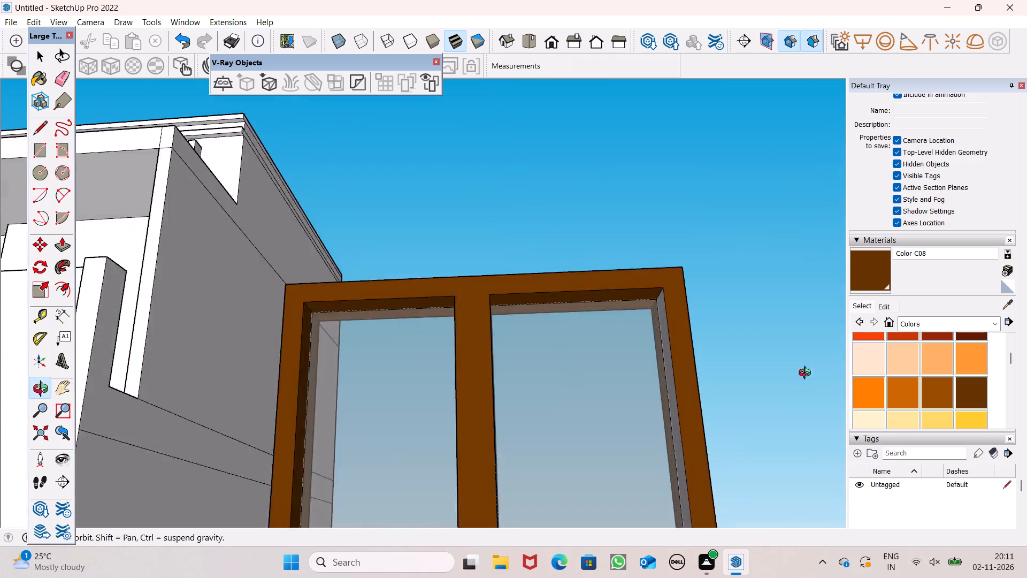
pyautogui.moveTo(807, 374); pyautogui.dragTo(986, 412, button='middle')
pyautogui.click(434, 382)
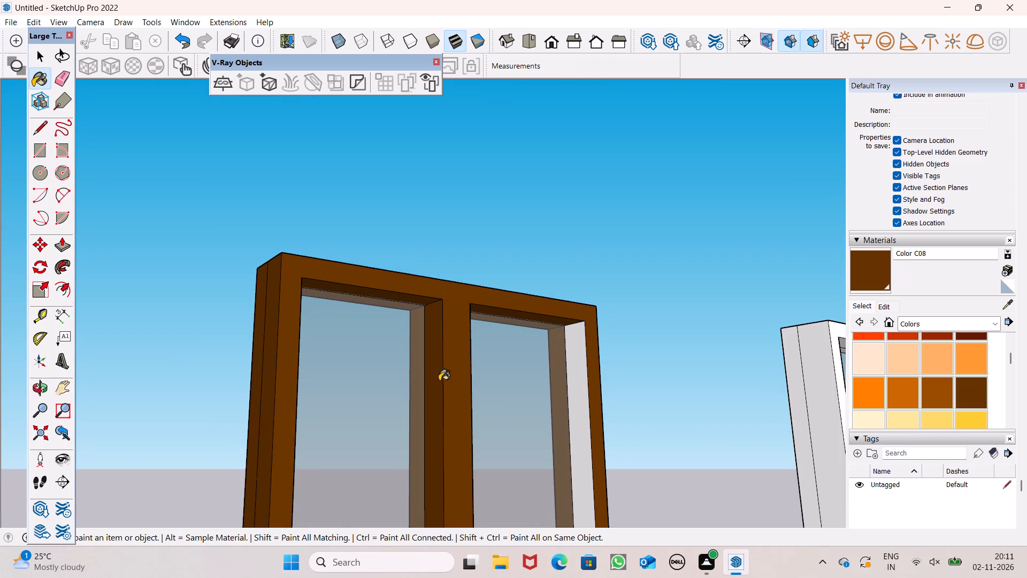
pyautogui.moveTo(490, 379); pyautogui.dragTo(514, 382, button='middle')
pyautogui.click(575, 401)
pyautogui.scroll(-6, 547, 273)
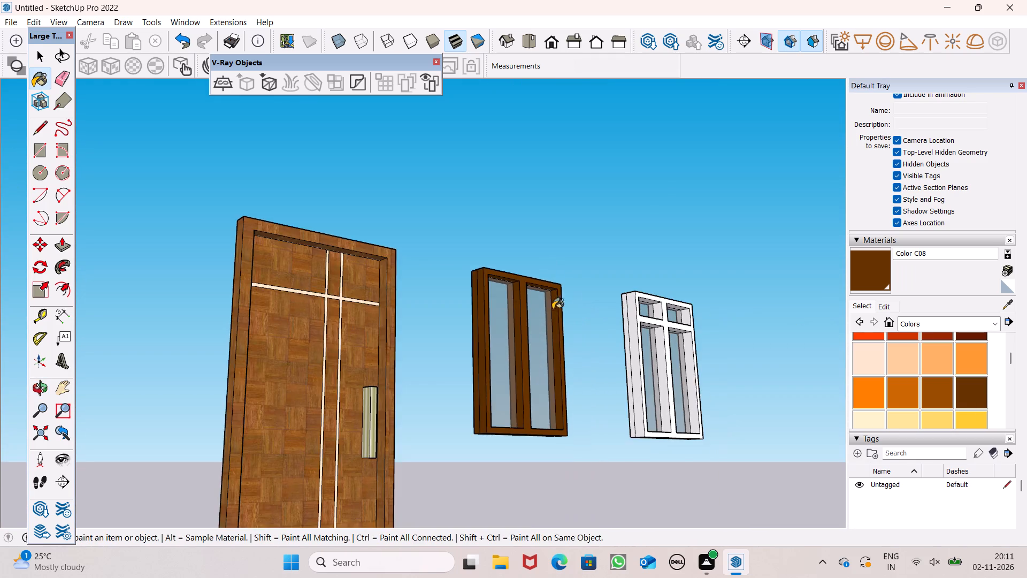
# Paint the front bottom reveals of both panes in the two-pane window with Color C08.
pyautogui.scroll(-2, 534, 269)
pyautogui.moveTo(546, 315); pyautogui.dragTo(492, 538, button='middle')
pyautogui.scroll(7, 527, 459)
pyautogui.scroll(4, 441, 402)
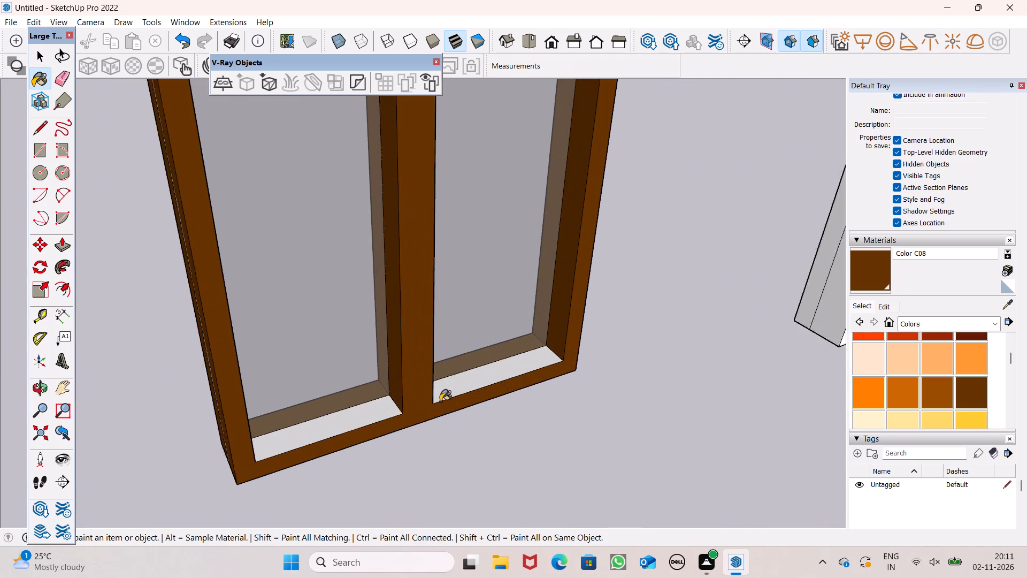
pyautogui.scroll(2, 440, 401)
pyautogui.click(440, 387)
pyautogui.click(338, 406)
pyautogui.click(339, 425)
# Push the front frame face of the white four-pane window inward about 2 5/16" with Push/Pull.
pyautogui.scroll(-8, 265, 337)
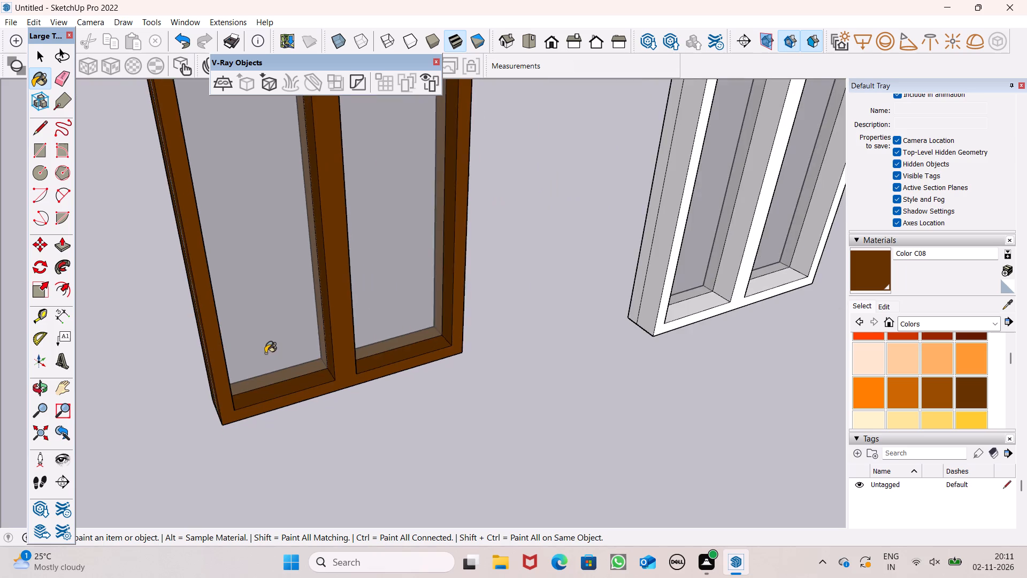
pyautogui.scroll(-5, 266, 353)
pyautogui.moveTo(373, 361); pyautogui.dragTo(360, 321, button='middle')
pyautogui.scroll(8, 595, 343)
pyautogui.scroll(-5, 504, 340)
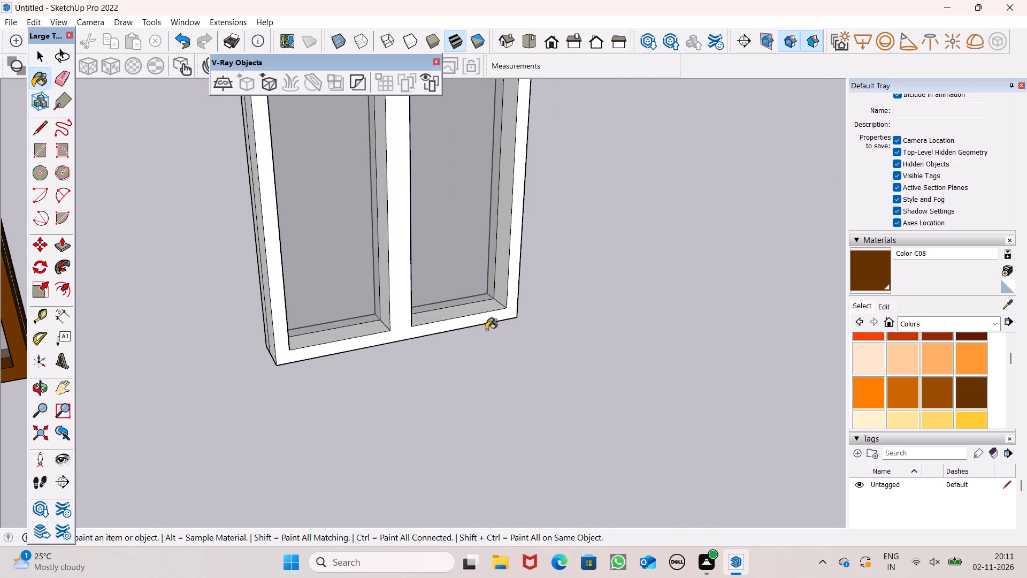
pyautogui.scroll(-3, 486, 329)
pyautogui.moveTo(502, 353); pyautogui.dragTo(542, 387, button='middle')
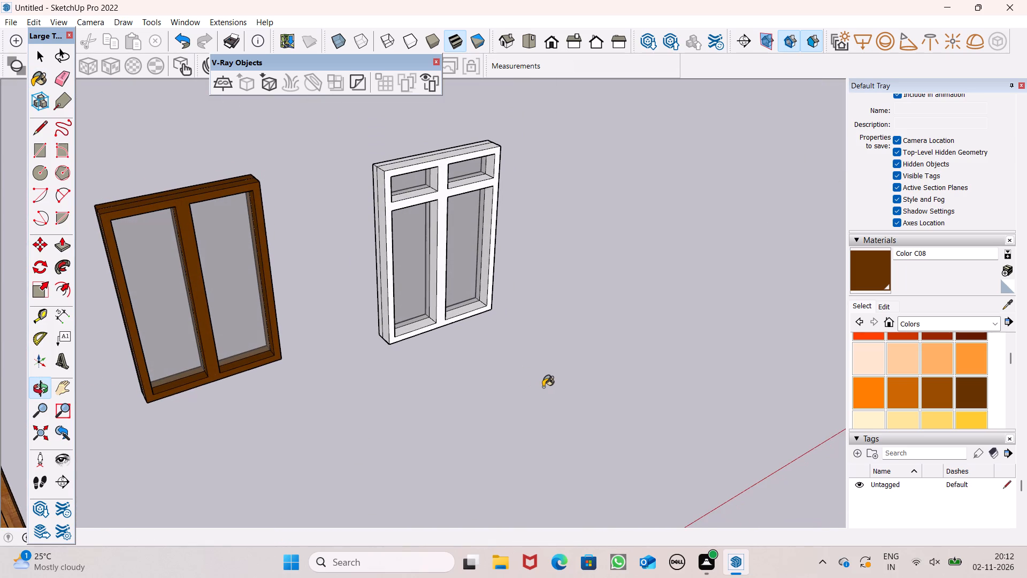
pyautogui.scroll(6, 444, 282)
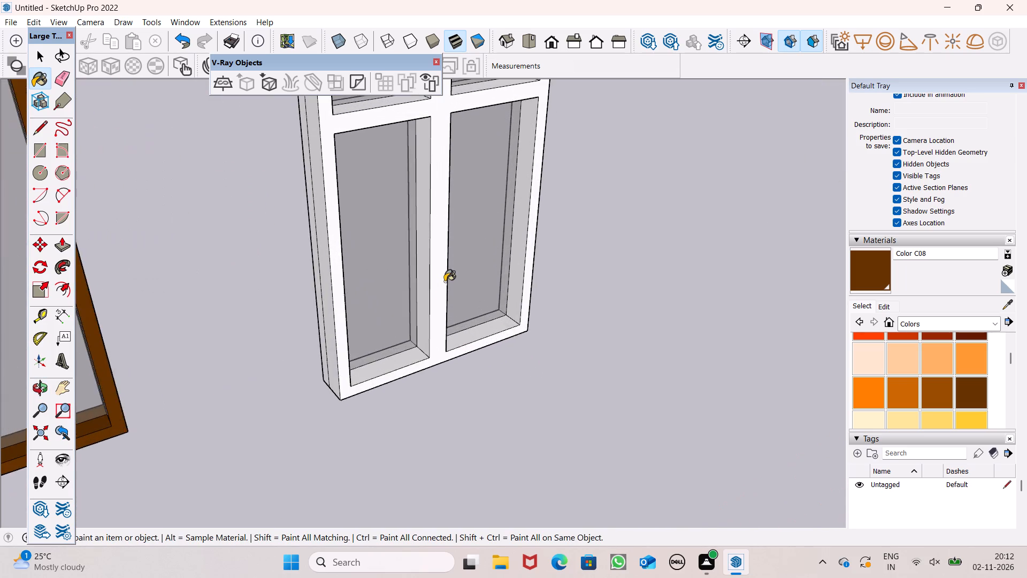
pyautogui.moveTo(462, 358); pyautogui.dragTo(597, 369, button='middle')
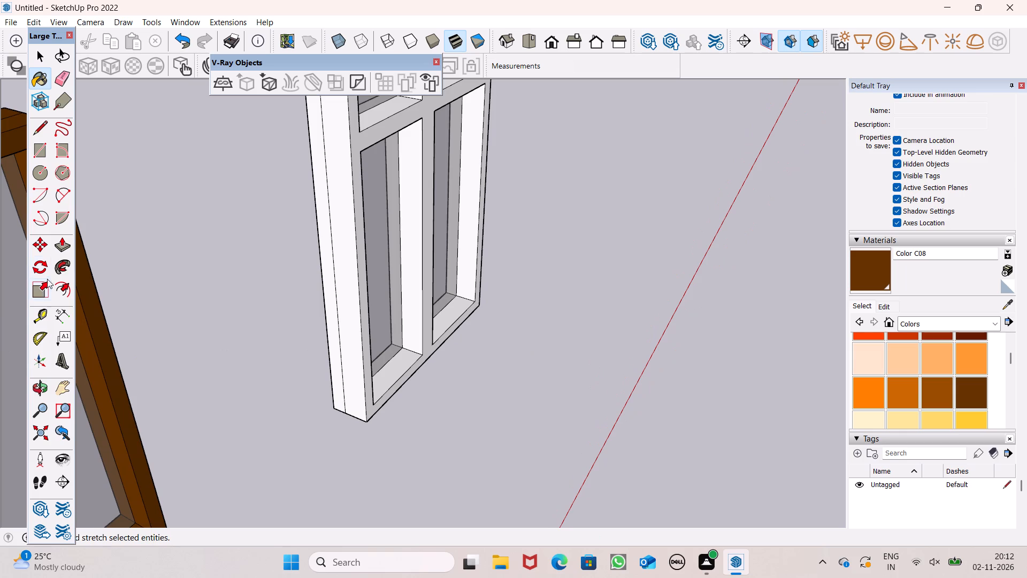
pyautogui.click(60, 252)
pyautogui.moveTo(371, 406); pyautogui.dragTo(358, 401)
# Push the front frame face of the brown two-pane window inward about 1 1/4" with Push/Pull.
pyautogui.scroll(-6, 449, 353)
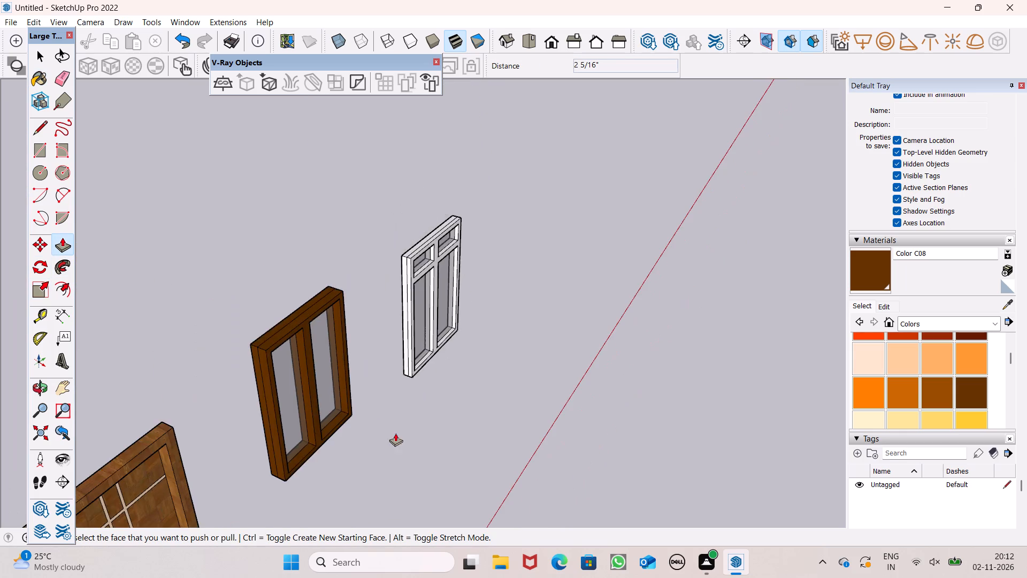
pyautogui.scroll(7, 288, 463)
pyautogui.scroll(-2, 355, 443)
pyautogui.scroll(3, 421, 408)
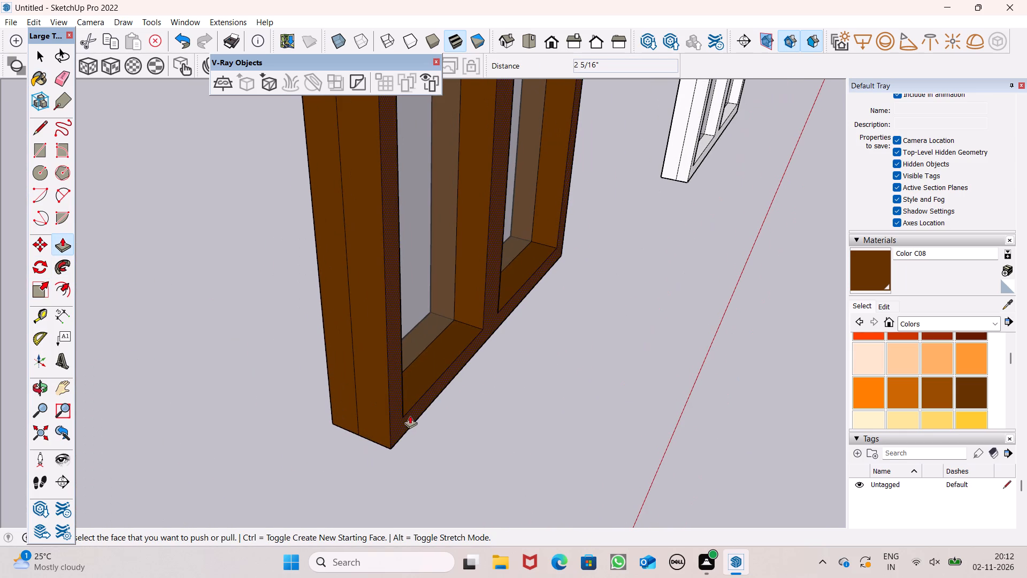
pyautogui.moveTo(397, 431); pyautogui.dragTo(383, 426)
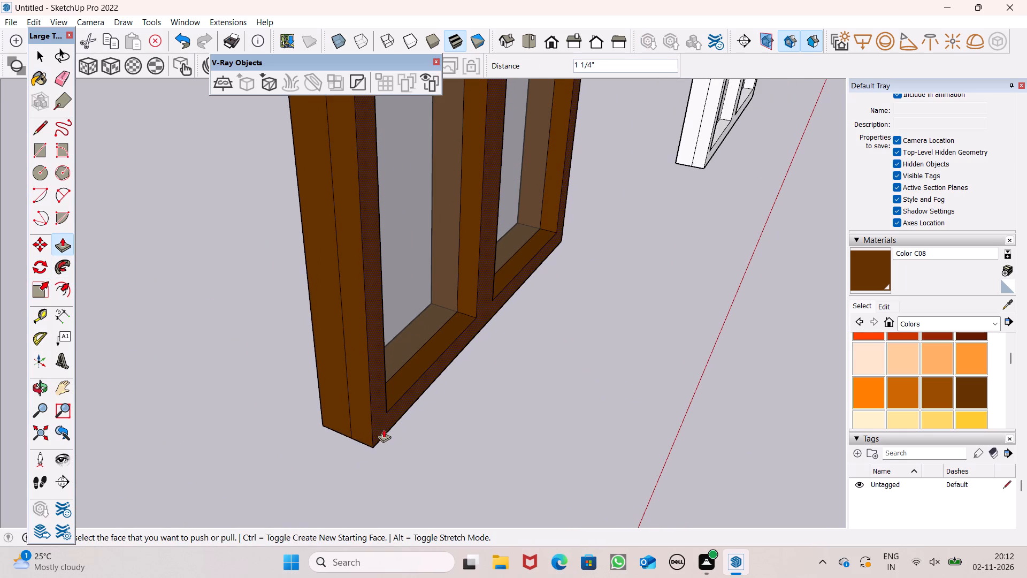
# Paint the four-pane window's front frame face and both strips of its top side with Color C08.
pyautogui.scroll(-2, 458, 475)
pyautogui.moveTo(546, 453); pyautogui.dragTo(311, 436, button='middle')
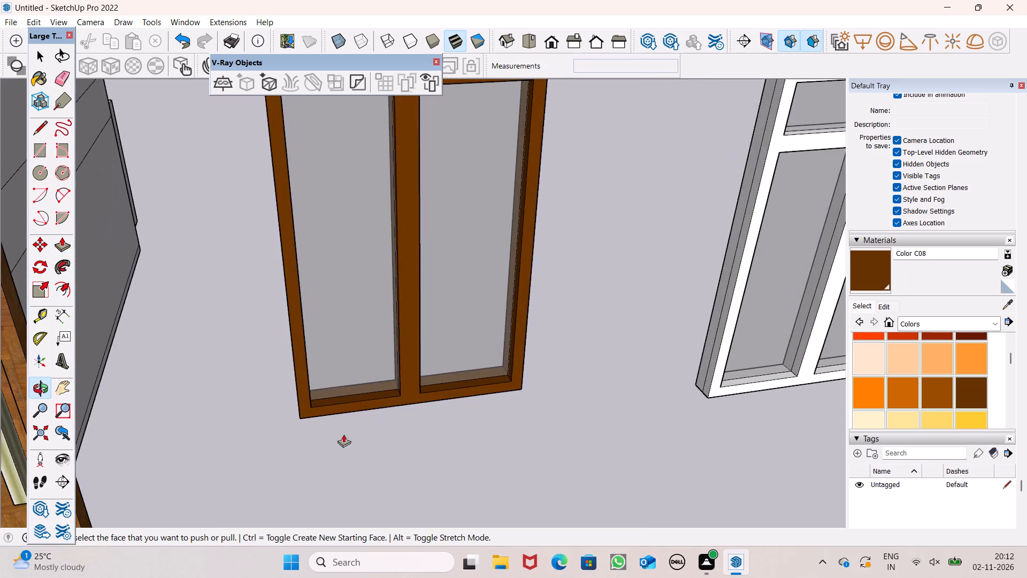
pyautogui.scroll(-6, 365, 437)
pyautogui.moveTo(451, 427); pyautogui.dragTo(428, 419, button='middle')
pyautogui.scroll(1, 461, 399)
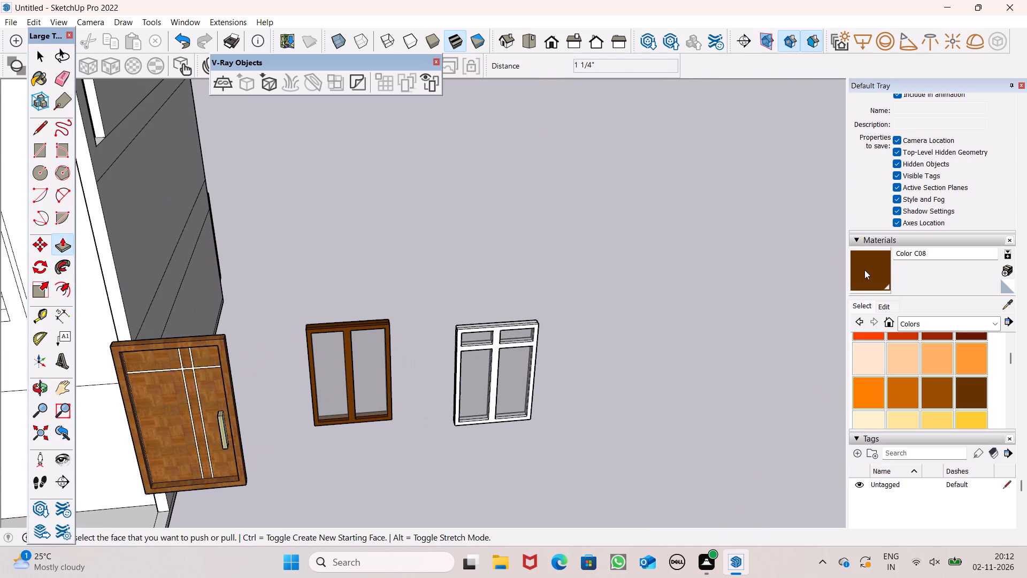
pyautogui.click(878, 268)
pyautogui.scroll(7, 571, 323)
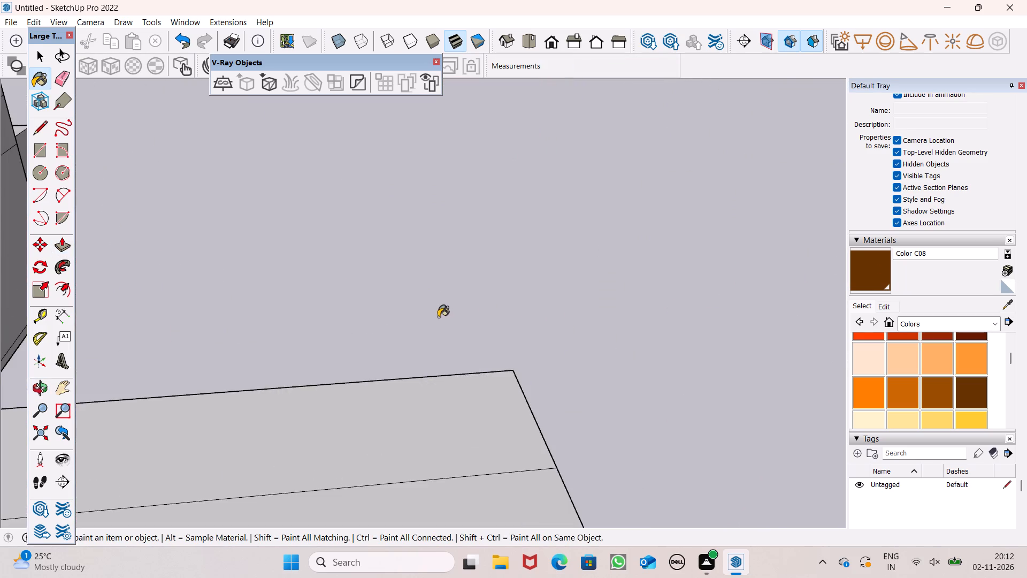
pyautogui.scroll(-3, 438, 317)
pyautogui.scroll(6, 408, 352)
pyautogui.click(281, 329)
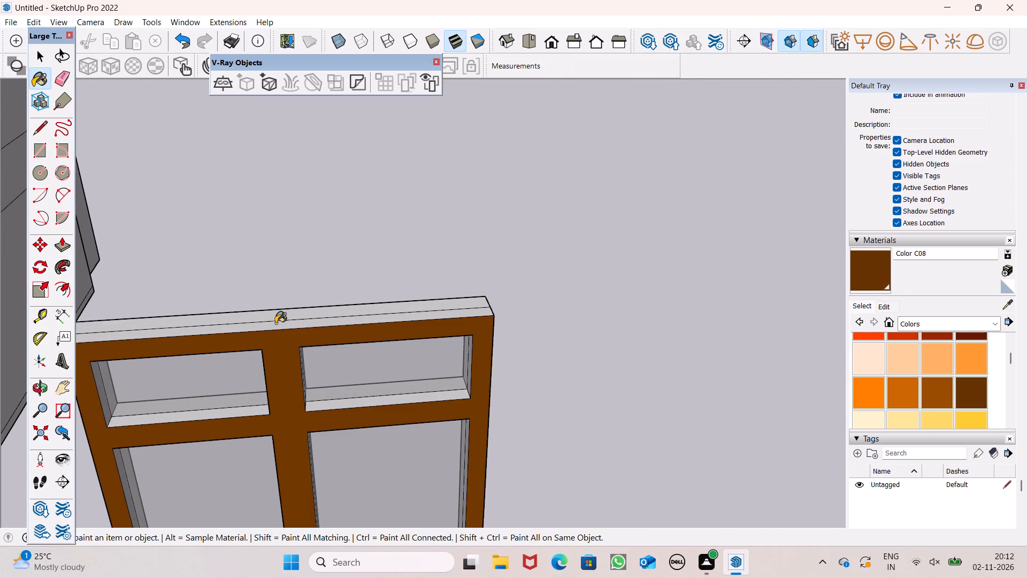
pyautogui.click(275, 323)
pyautogui.click(276, 313)
pyautogui.click(280, 329)
pyautogui.scroll(-6, 399, 275)
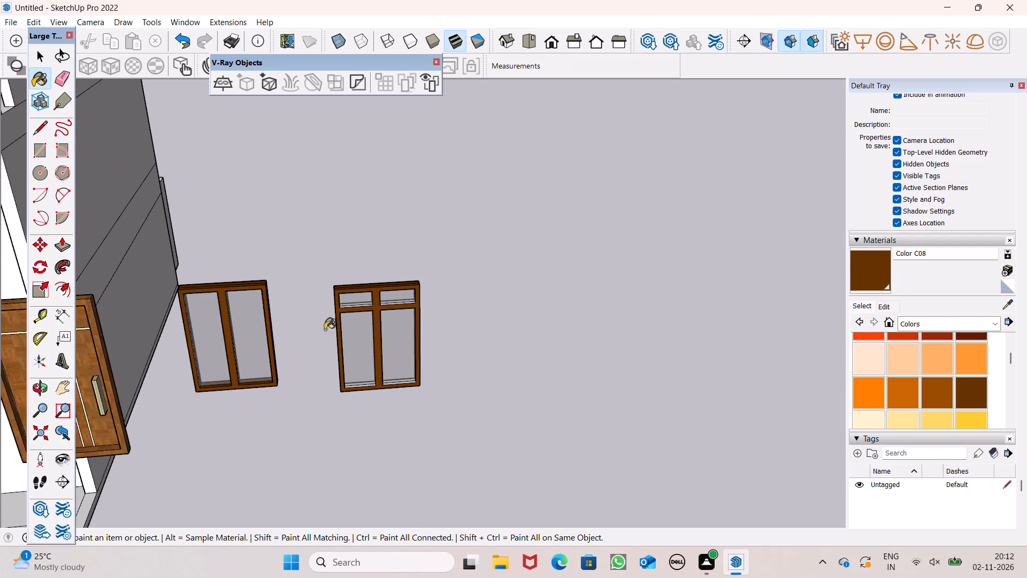
# On the four-pane window's front, paint the outer-frame vertical reveals nearest the two-pane window and the adjoining upper pane's bottom reveal with Color C08.
pyautogui.scroll(15, 352, 316)
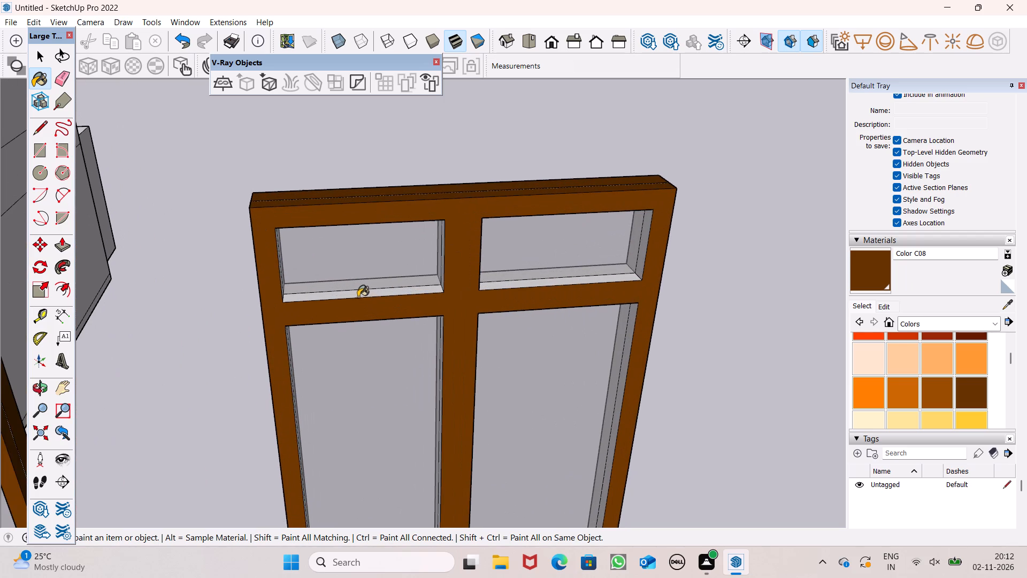
pyautogui.scroll(-1, 361, 302)
pyautogui.moveTo(365, 311); pyautogui.dragTo(365, 359, button='middle')
pyautogui.scroll(6, 331, 317)
pyautogui.click(302, 295)
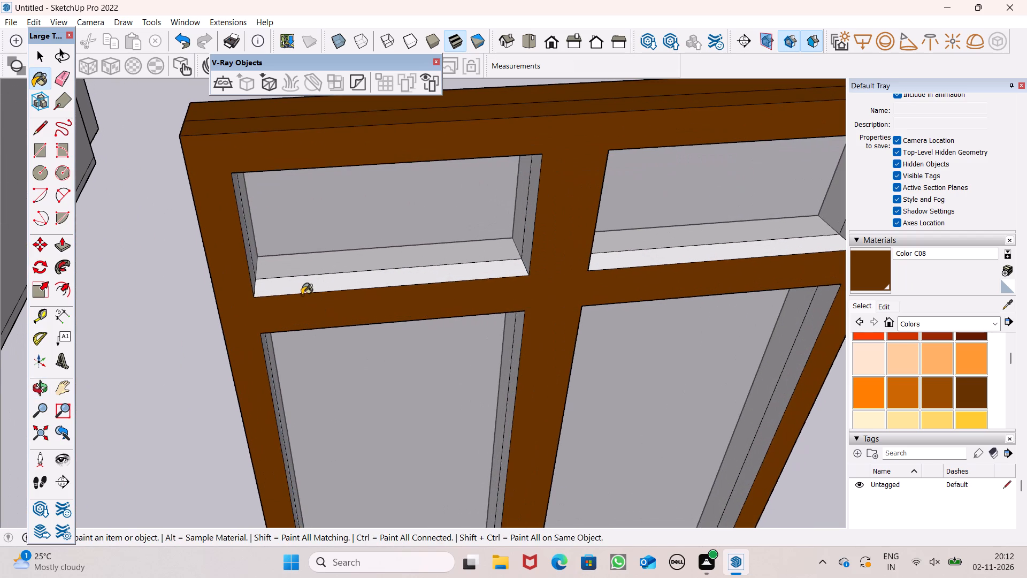
pyautogui.scroll(-2, 293, 279)
pyautogui.moveTo(376, 292); pyautogui.dragTo(178, 267, button='middle')
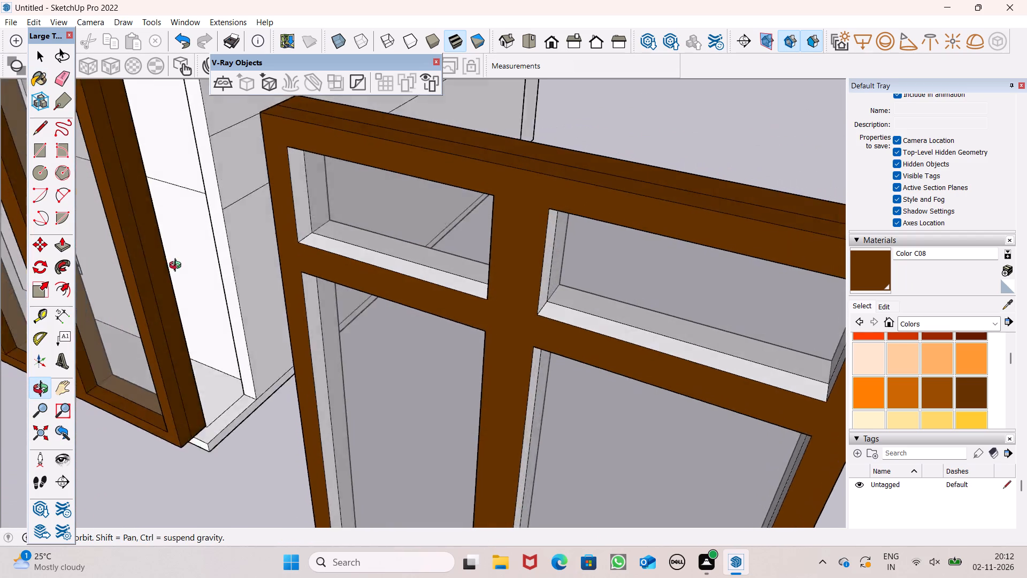
pyautogui.moveTo(178, 267); pyautogui.dragTo(142, 239, button='middle')
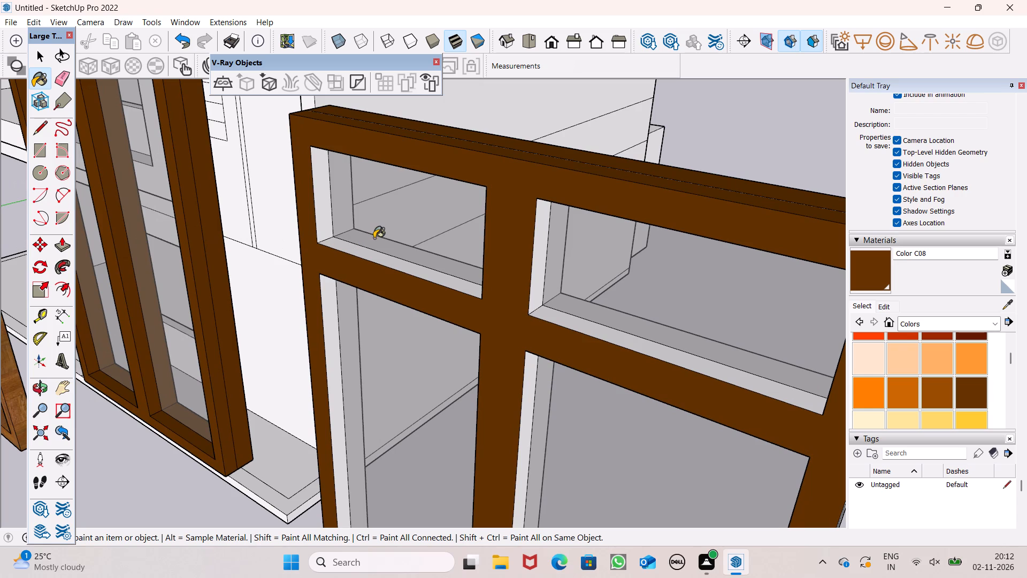
pyautogui.scroll(5, 377, 237)
pyautogui.click(280, 220)
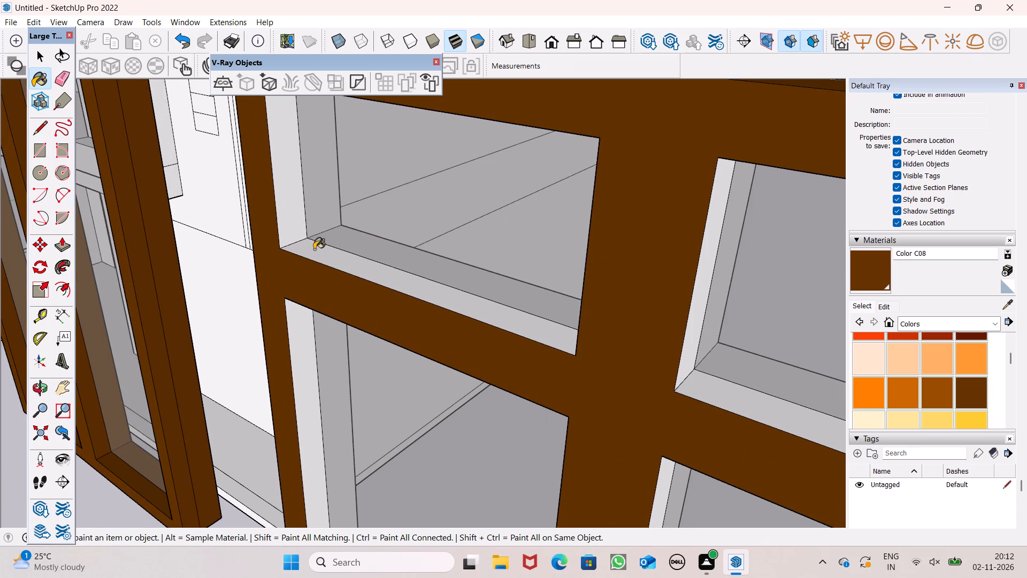
pyautogui.click(315, 250)
pyautogui.scroll(-3, 317, 213)
pyautogui.scroll(4, 332, 323)
pyautogui.click(302, 325)
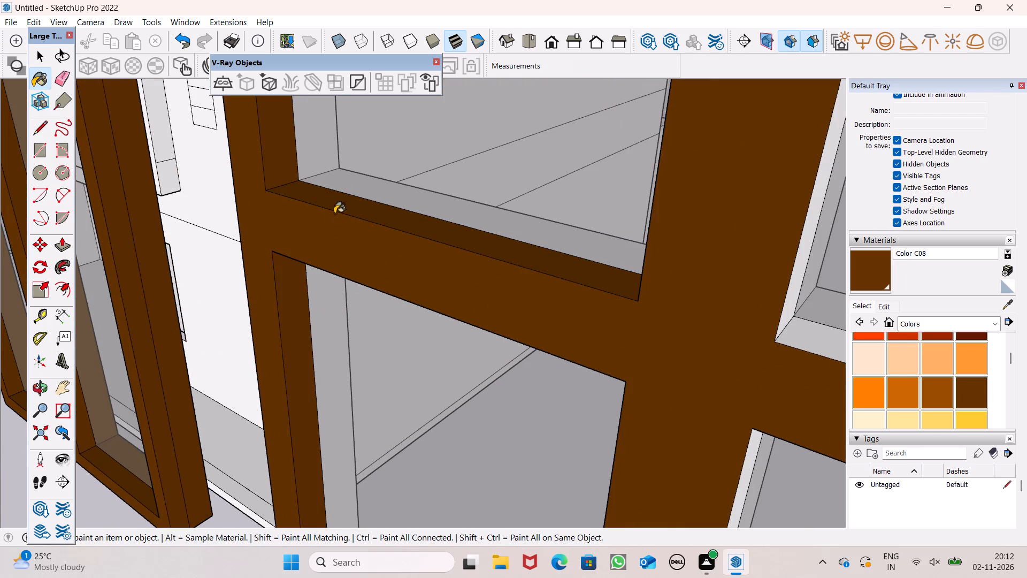
# Paint the front divider reveals and the upper bottom reveal in the four-pane window's panes farthest from the door with Color C08.
pyautogui.scroll(-7, 338, 215)
pyautogui.moveTo(521, 294); pyautogui.dragTo(383, 273, button='middle')
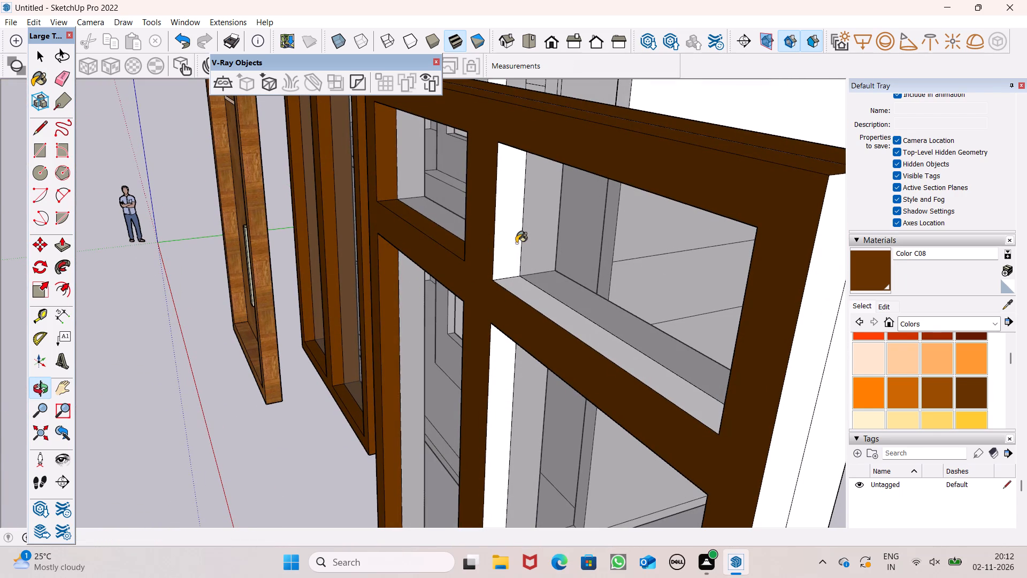
pyautogui.click(507, 263)
pyautogui.click(524, 296)
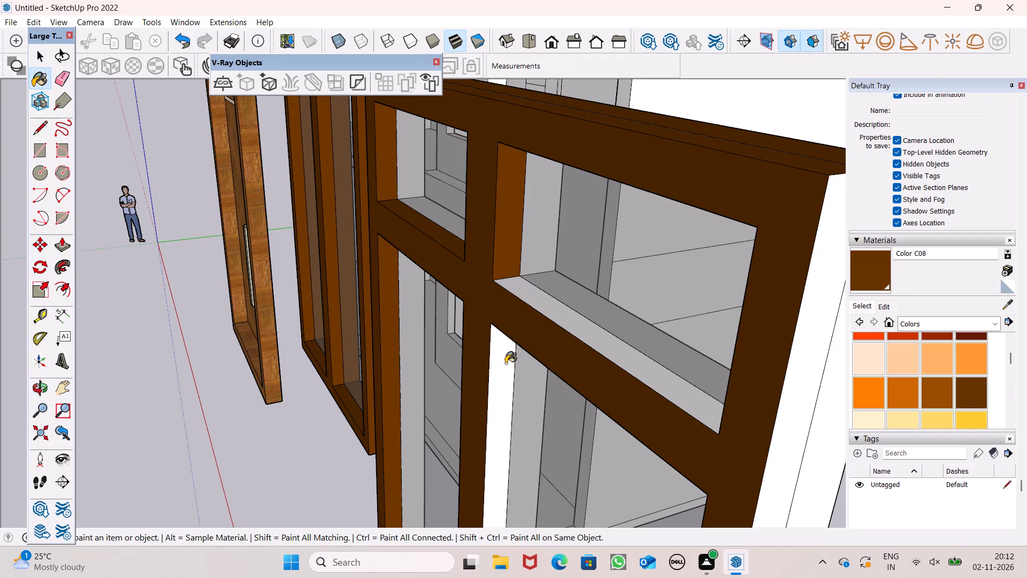
pyautogui.click(502, 366)
# Paint both strips of the four-pane window's outer side farthest from the door with Color C08.
pyautogui.scroll(-6, 462, 278)
pyautogui.click(592, 350)
pyautogui.click(624, 346)
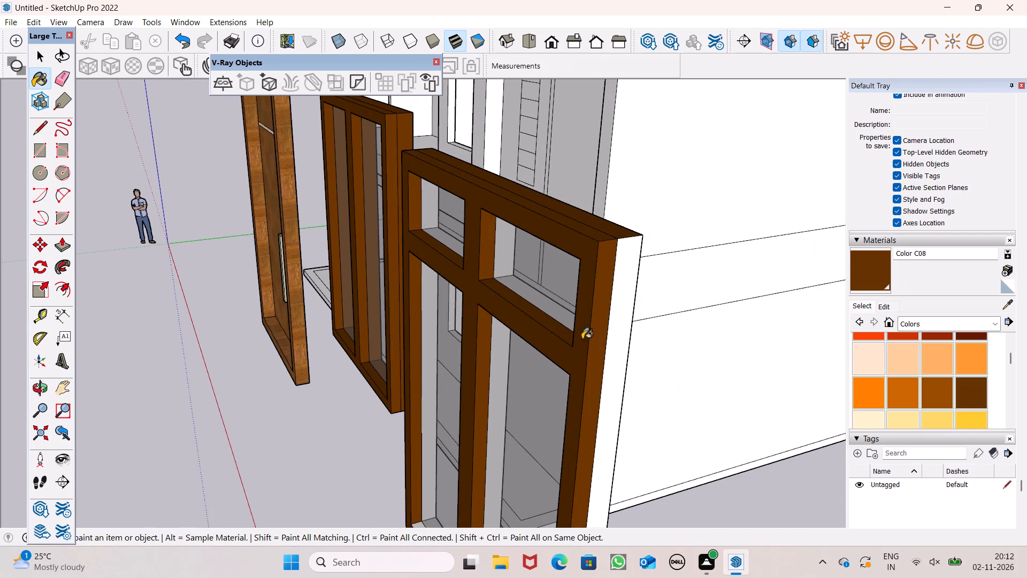
# Paint the four-pane window's back frame face, plus the divider and bottom reveals of the upper pane farthest from the door, with Color C08.
pyautogui.scroll(-6, 461, 239)
pyautogui.moveTo(549, 330); pyautogui.dragTo(238, 322, button='middle')
pyautogui.scroll(-6, 422, 263)
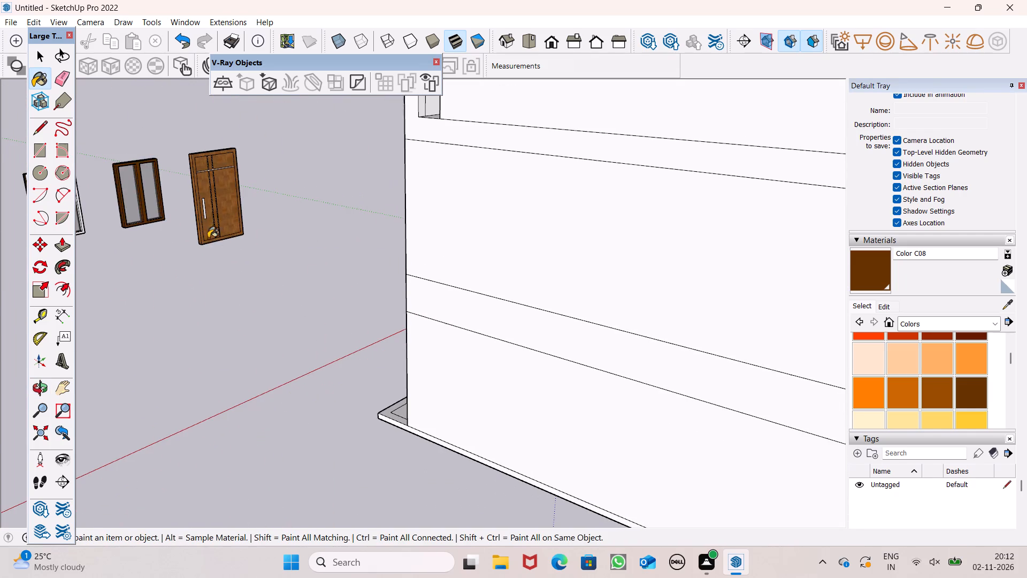
pyautogui.scroll(-7, 404, 233)
pyautogui.scroll(8, 190, 218)
pyautogui.scroll(8, 250, 199)
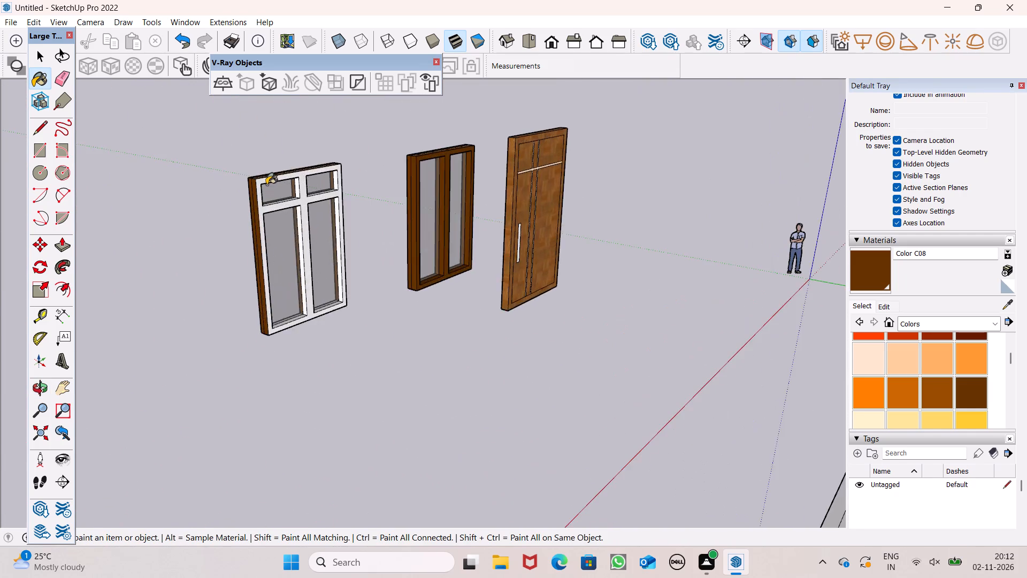
pyautogui.scroll(14, 266, 185)
pyautogui.click(265, 175)
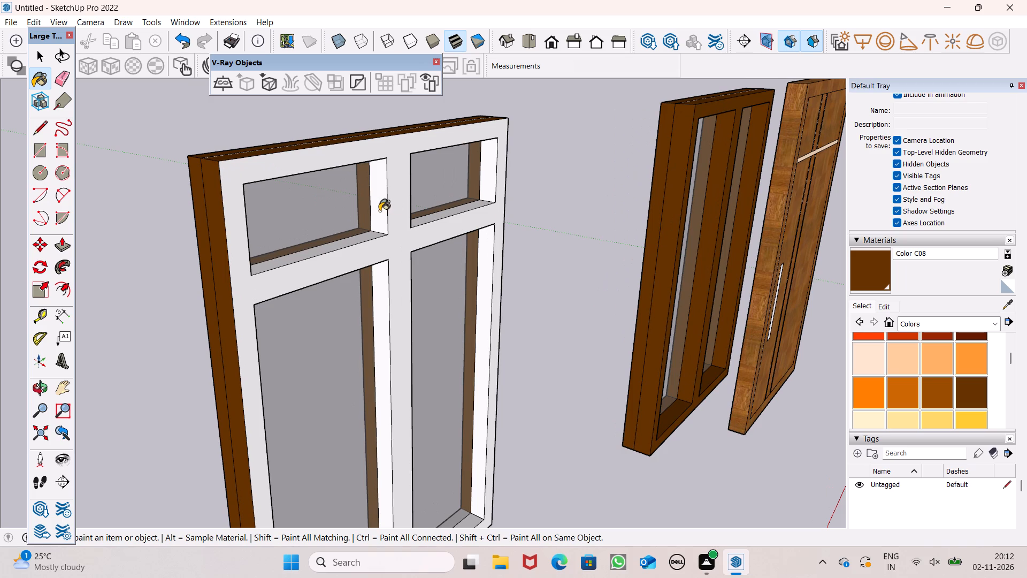
pyautogui.click(379, 210)
pyautogui.click(367, 235)
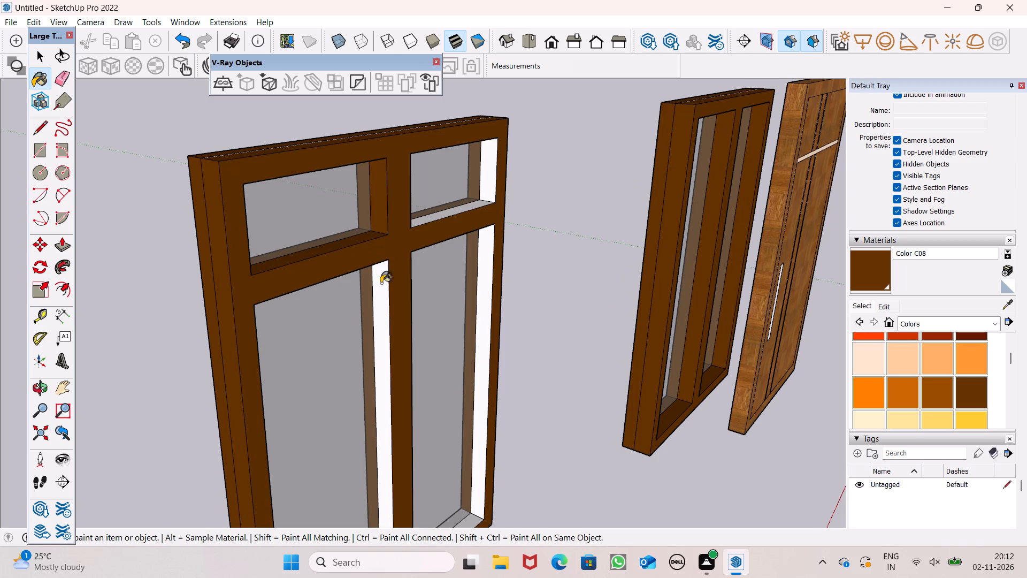
# Paint the remaining back vertical reveals facing away from the door and the other upper pane's bottom reveal with Color C08.
pyautogui.moveTo(387, 292); pyautogui.dragTo(399, 283, button='middle')
pyautogui.scroll(1, 380, 296)
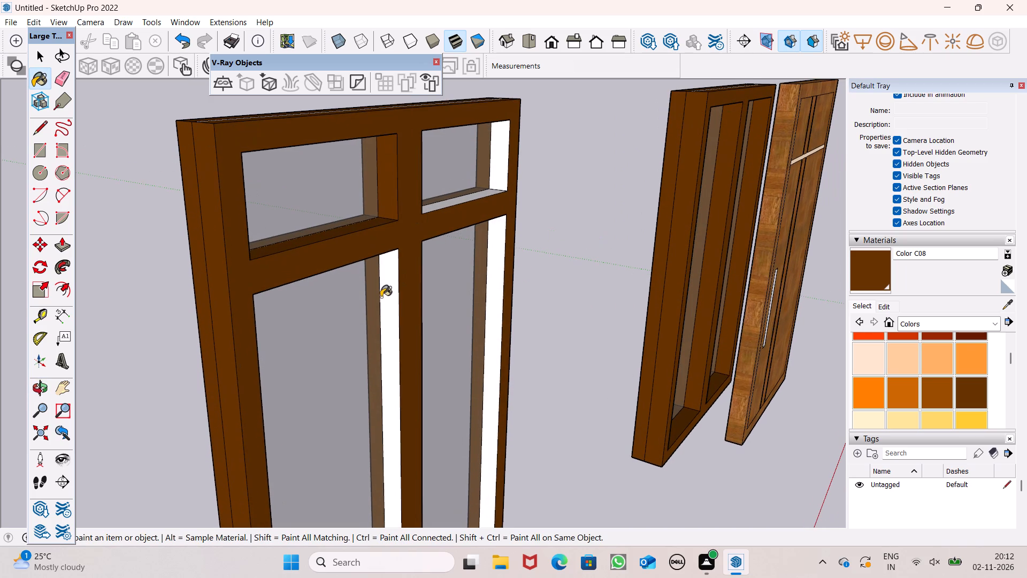
pyautogui.scroll(2, 381, 300)
pyautogui.click(389, 294)
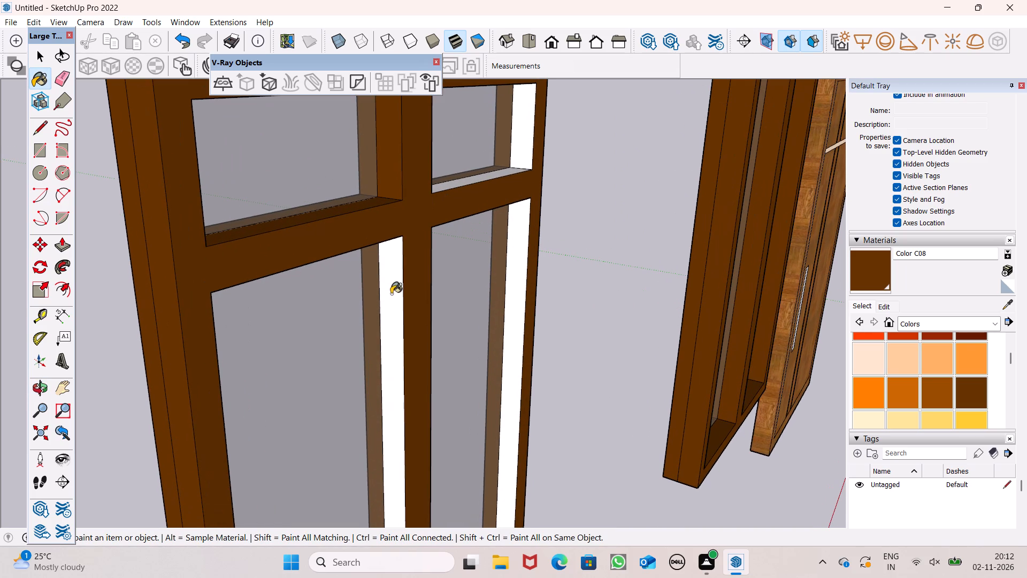
pyautogui.scroll(-2, 390, 294)
pyautogui.click(498, 261)
pyautogui.click(504, 176)
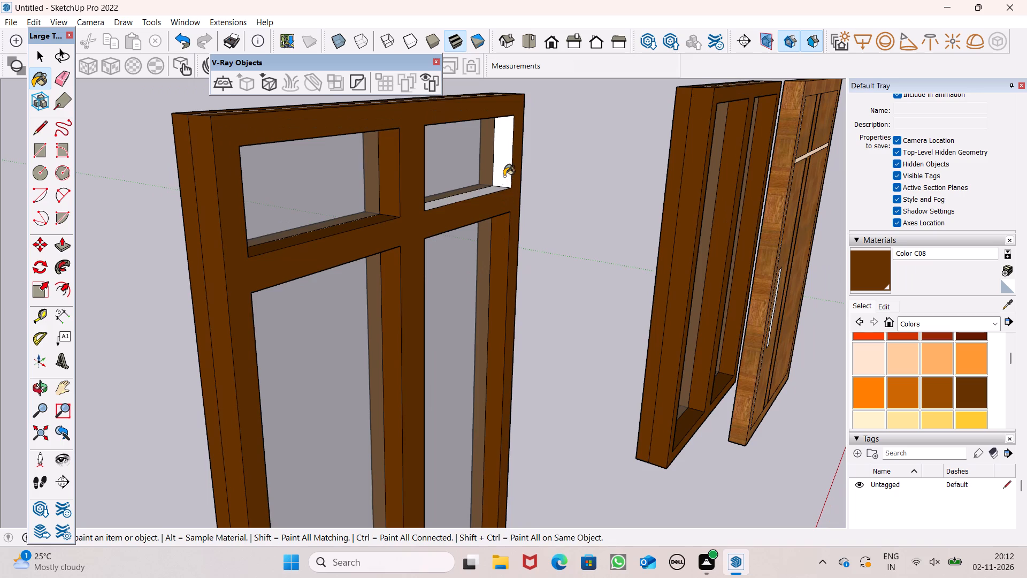
pyautogui.moveTo(488, 202); pyautogui.dragTo(478, 241, button='middle')
pyautogui.click(439, 232)
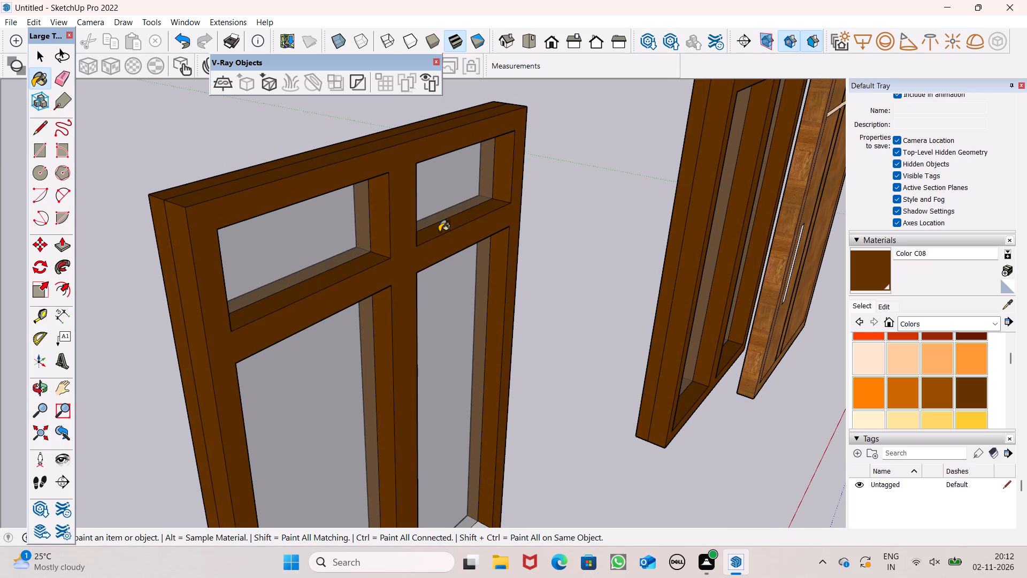
# Paint the bottom reveals of both lower panes on the four-pane window's back with Color C08.
pyautogui.scroll(-2, 439, 231)
pyautogui.moveTo(464, 296); pyautogui.dragTo(382, 309, button='middle')
pyautogui.scroll(-3, 419, 285)
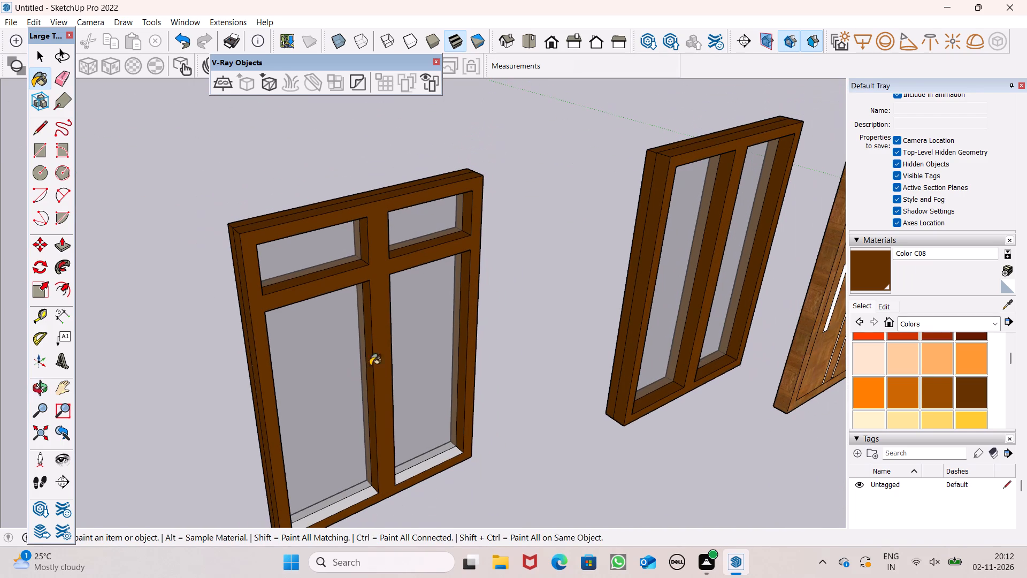
pyautogui.scroll(5, 372, 493)
pyautogui.click(370, 493)
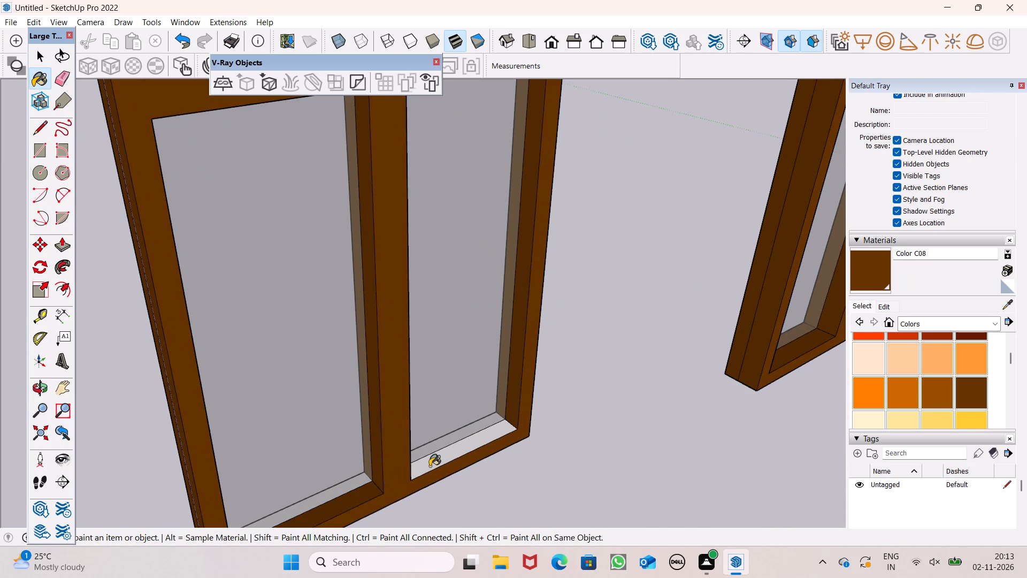
pyautogui.click(430, 466)
# Paint both strips of the four-pane window's outer side nearest the two-pane window with Color C08.
pyautogui.scroll(-4, 440, 444)
pyautogui.moveTo(475, 435); pyautogui.dragTo(87, 409, button='middle')
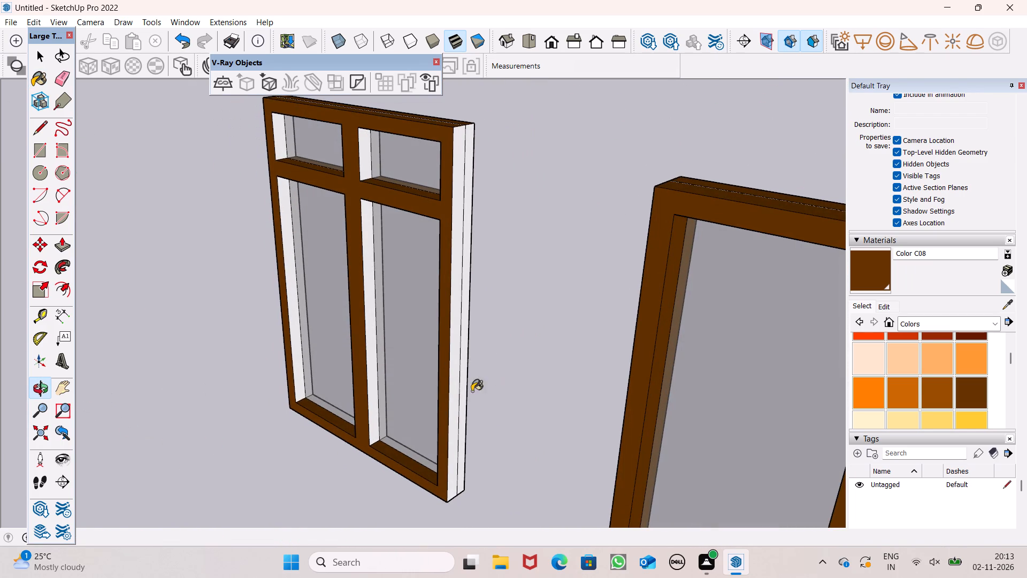
pyautogui.moveTo(448, 404); pyautogui.dragTo(453, 402)
pyautogui.click(462, 400)
# Paint the vertical reveals facing the door in all four panes on the four-pane window's back with Color C08.
pyautogui.click(372, 376)
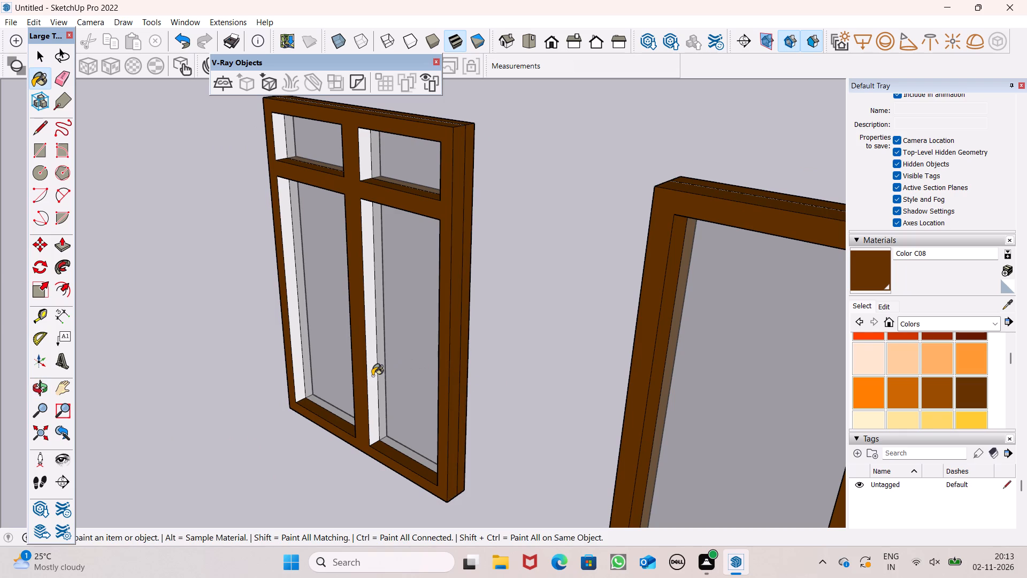
pyautogui.click(287, 320)
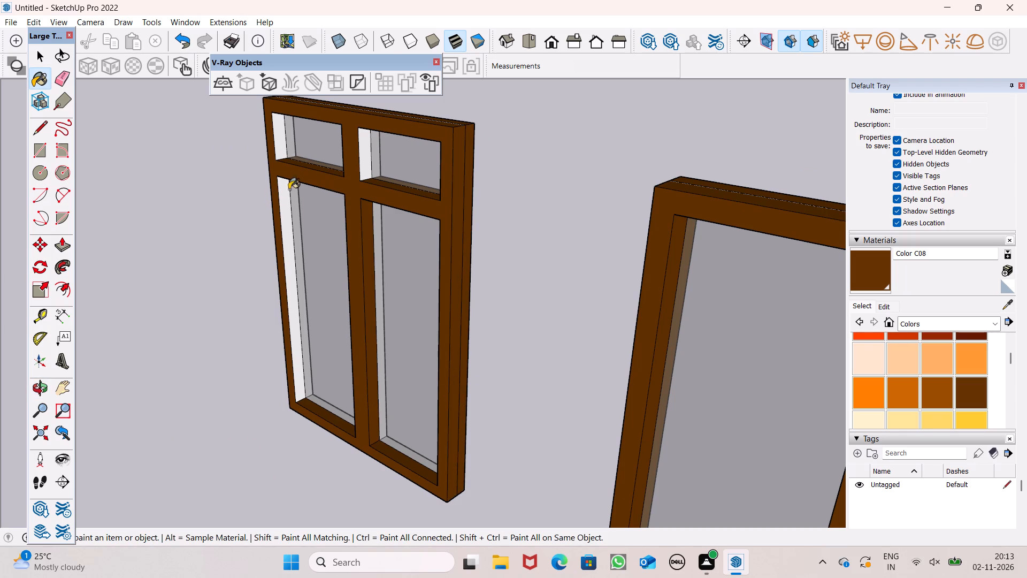
pyautogui.click(279, 154)
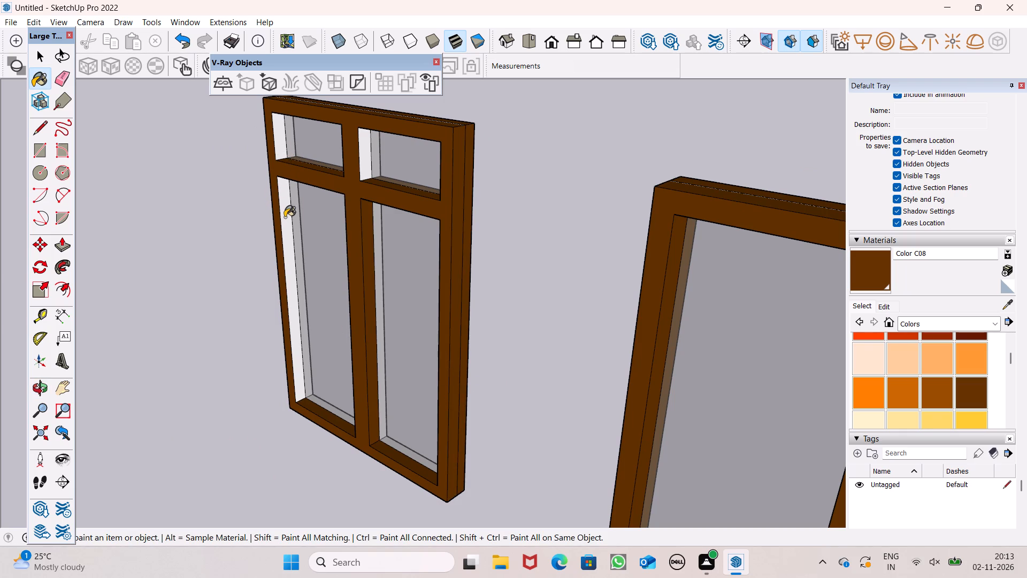
pyautogui.click(286, 215)
pyautogui.click(366, 171)
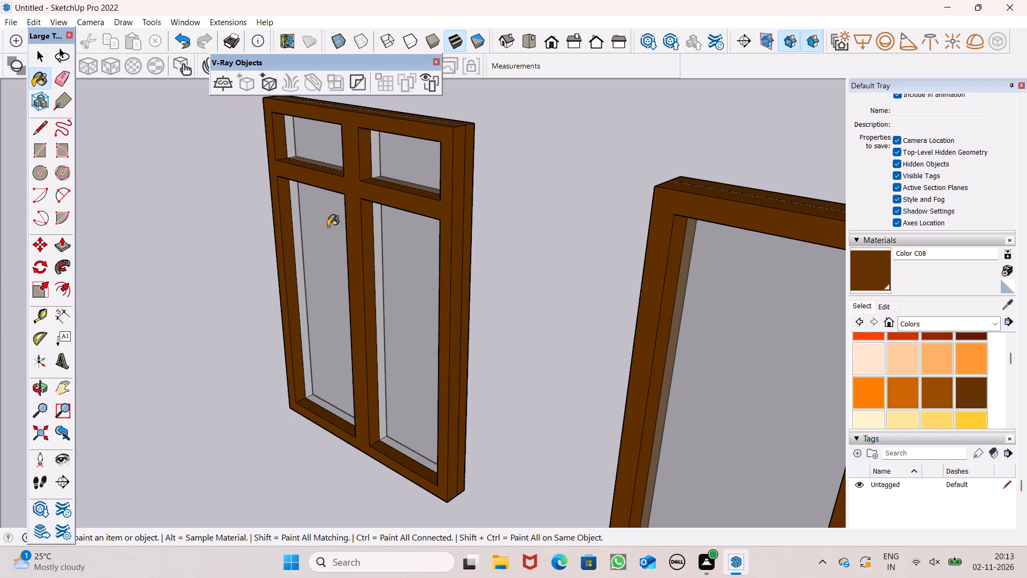
# Paint the top reveal of the four-pane window's upper front pane nearest the door with Color C08.
pyautogui.moveTo(349, 375); pyautogui.dragTo(779, 320, button='middle')
pyautogui.scroll(1, 327, 311)
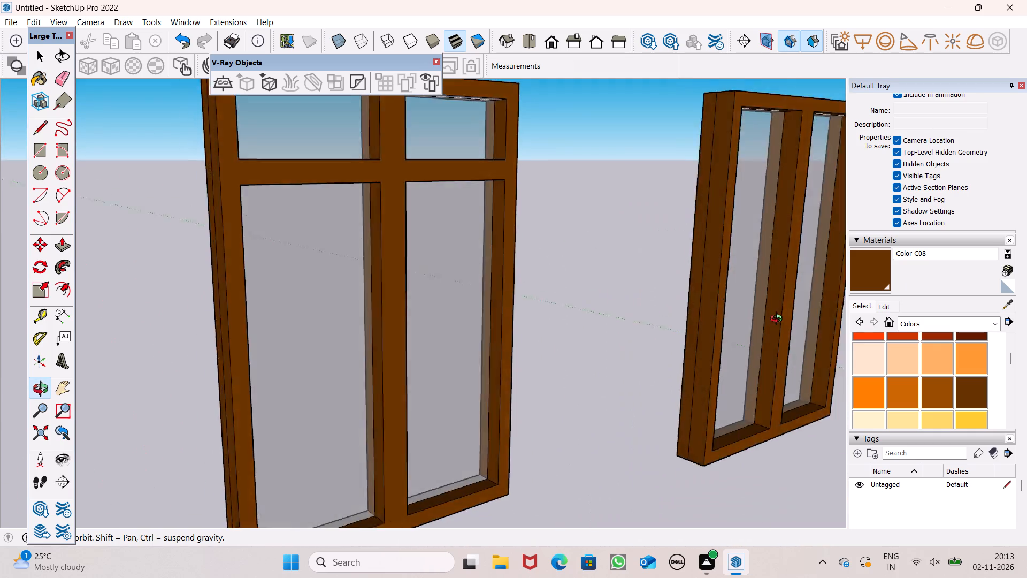
pyautogui.moveTo(779, 320); pyautogui.dragTo(798, 316, button='middle')
pyautogui.moveTo(256, 343); pyautogui.dragTo(561, 222, button='middle')
pyautogui.scroll(3, 496, 194)
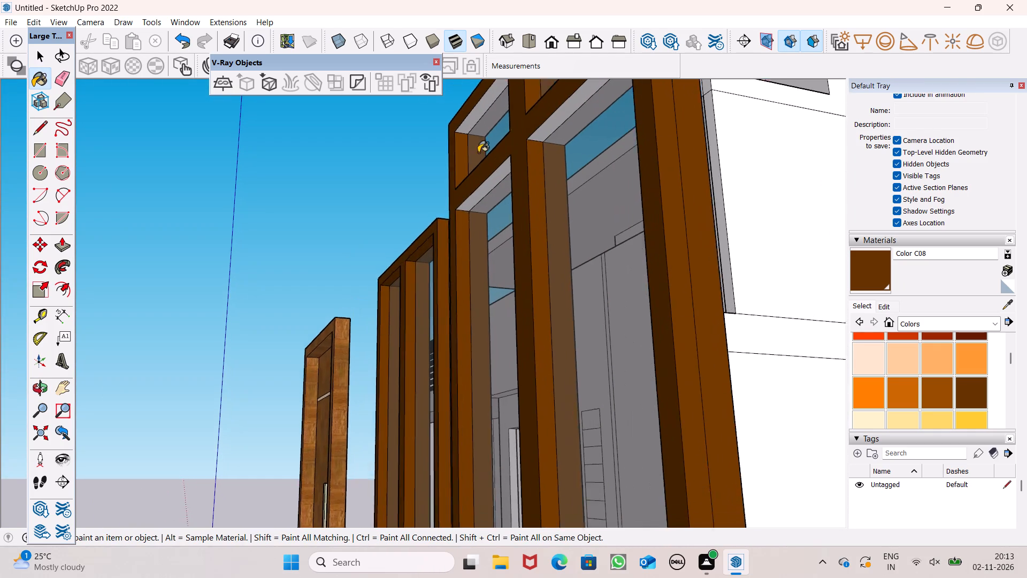
pyautogui.scroll(2, 478, 153)
pyautogui.click(474, 105)
# Paint both strips of the four-pane window's underside with Color C08.
pyautogui.scroll(-5, 497, 211)
pyautogui.moveTo(530, 273); pyautogui.dragTo(358, 209, button='middle')
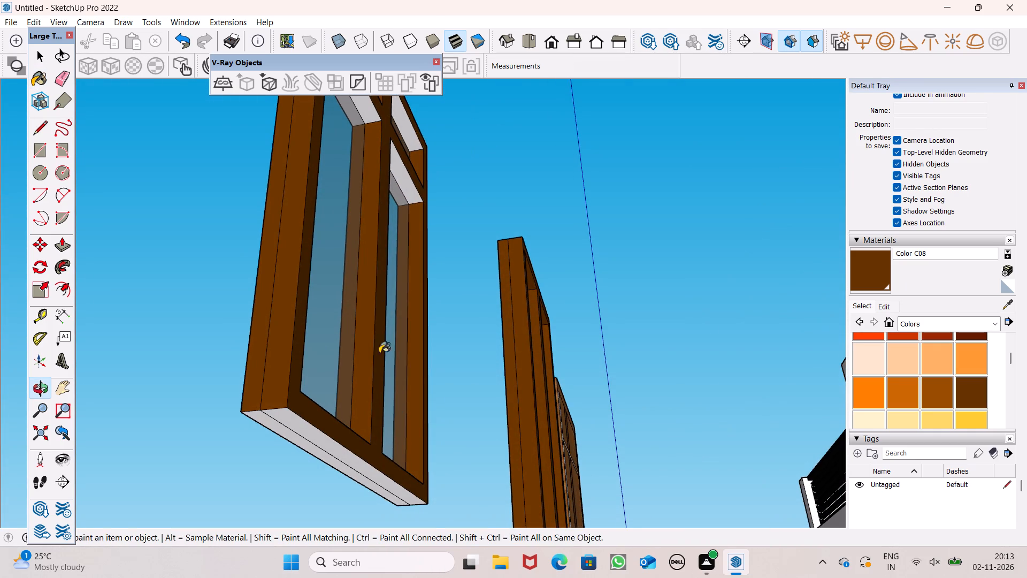
pyautogui.scroll(4, 329, 456)
pyautogui.click(304, 427)
pyautogui.click(266, 433)
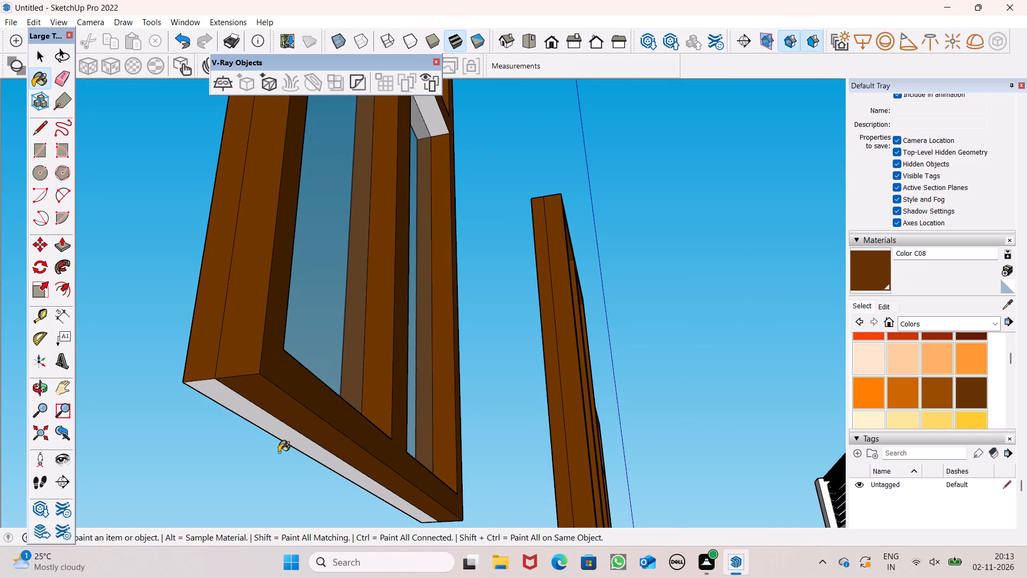
pyautogui.scroll(-5, 279, 454)
pyautogui.moveTo(280, 422); pyautogui.dragTo(310, 258, button='middle')
pyautogui.scroll(7, 309, 260)
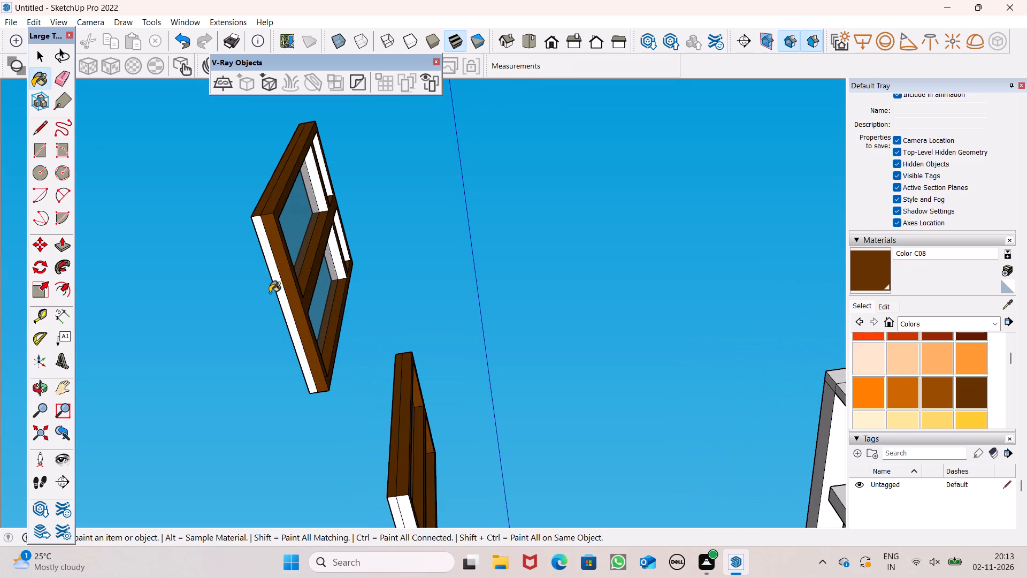
pyautogui.click(277, 284)
# Paint both strips of the two-pane window's underside with Color C08.
pyautogui.scroll(-2, 287, 307)
pyautogui.scroll(6, 381, 507)
pyautogui.scroll(-4, 407, 447)
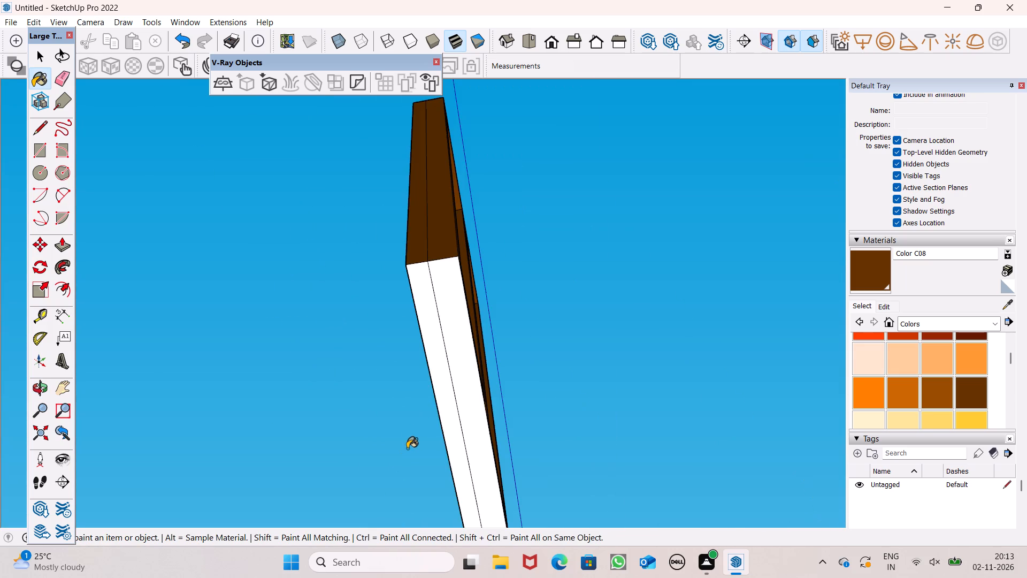
pyautogui.click(461, 391)
pyautogui.moveTo(453, 397); pyautogui.dragTo(448, 401)
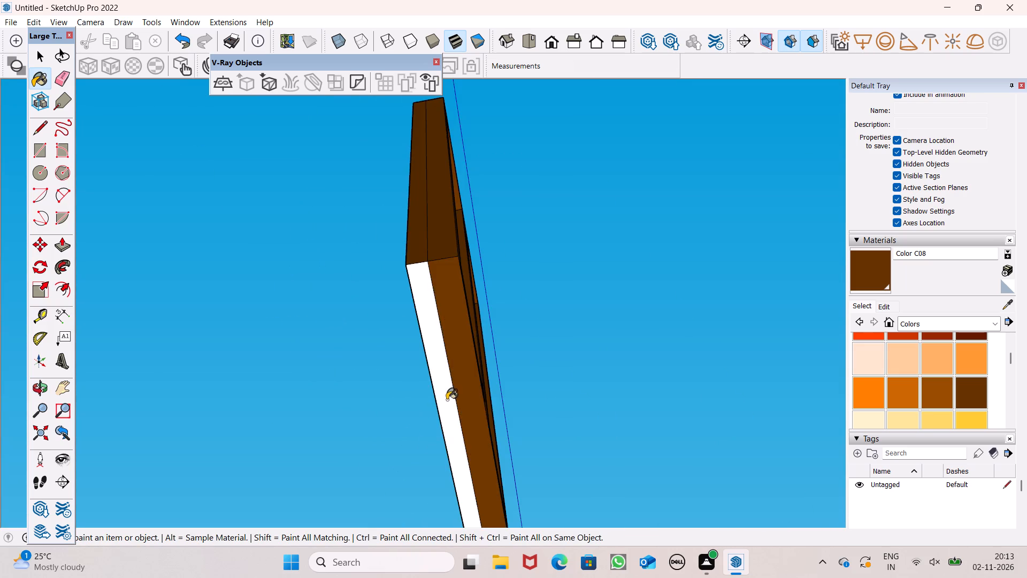
# Paint the top reveals of all four panes on the four-pane window's back with Color C08.
pyautogui.scroll(-4, 430, 395)
pyautogui.moveTo(428, 405); pyautogui.dragTo(403, 473, button='middle')
pyautogui.scroll(-3, 284, 419)
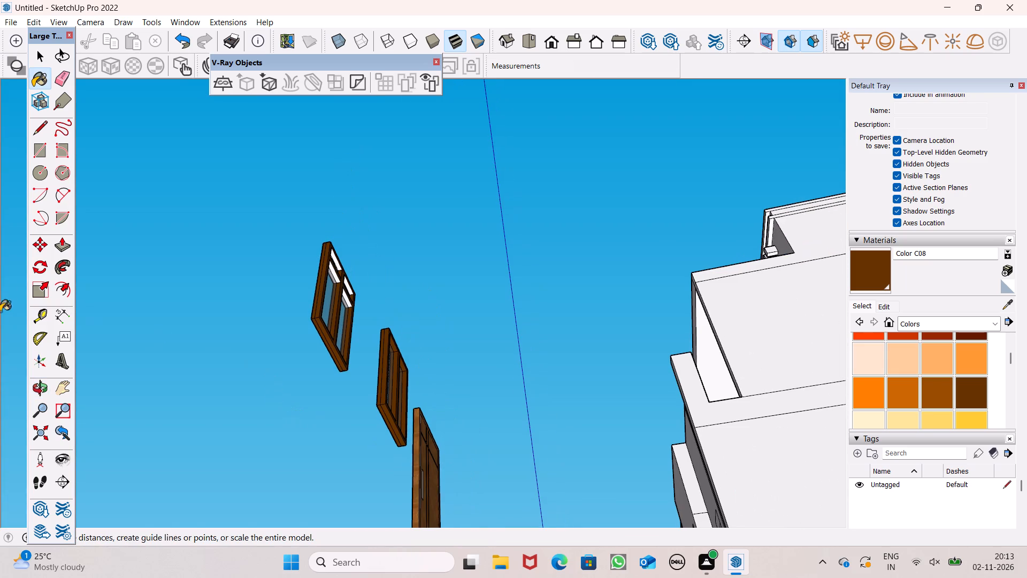
pyautogui.scroll(7, 202, 246)
pyautogui.scroll(7, 372, 290)
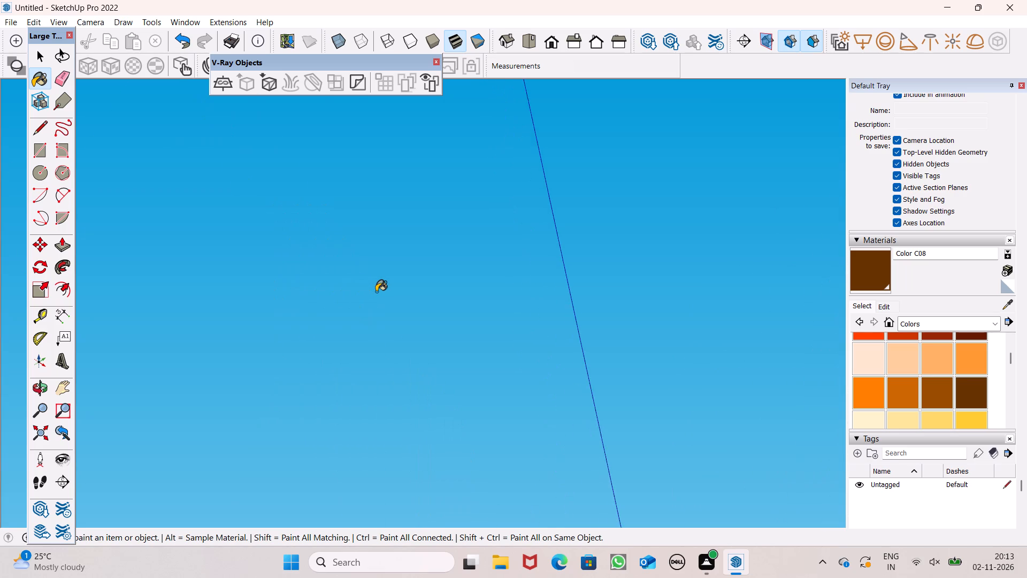
pyautogui.scroll(-4, 374, 290)
pyautogui.moveTo(372, 292); pyautogui.dragTo(312, 280, button='middle')
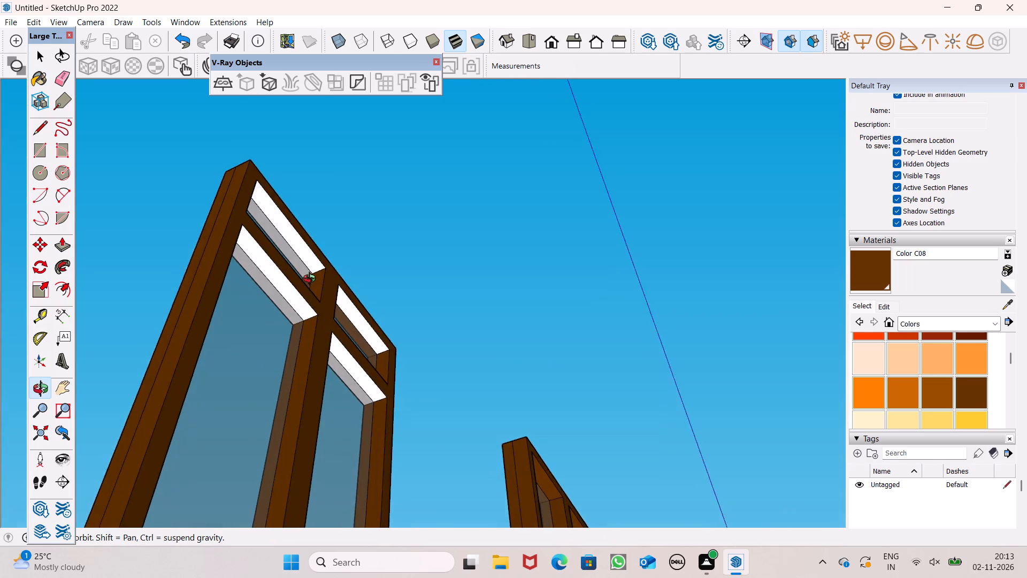
pyautogui.moveTo(312, 280); pyautogui.dragTo(268, 252, button='middle')
pyautogui.click(275, 245)
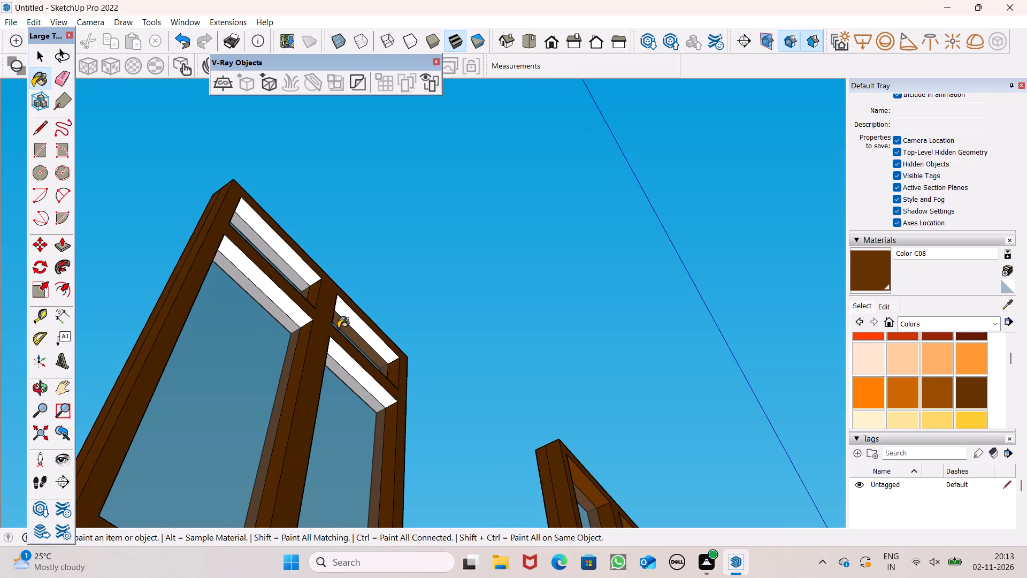
pyautogui.scroll(3, 345, 323)
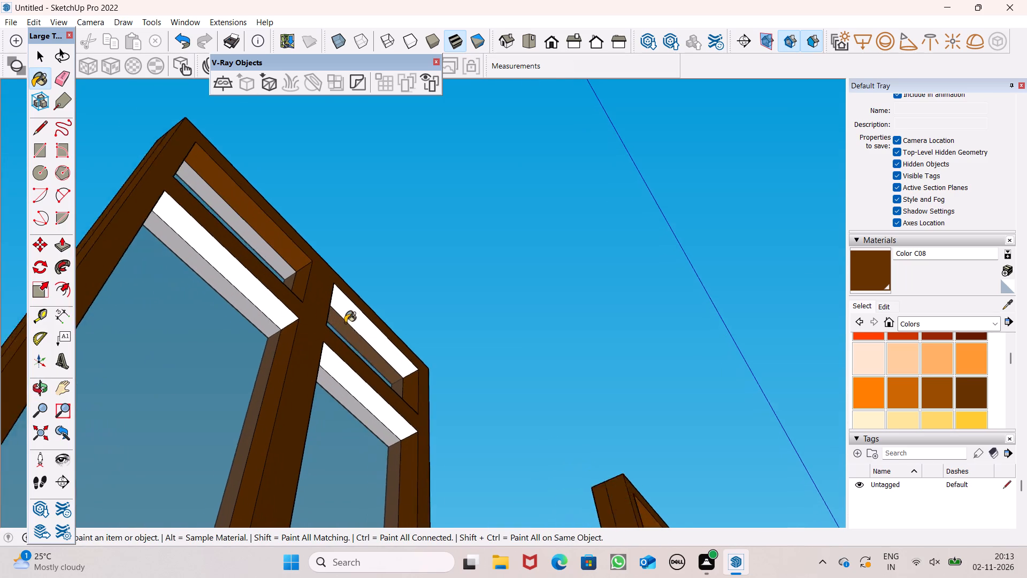
pyautogui.scroll(2, 345, 323)
pyautogui.click(350, 315)
pyautogui.click(331, 371)
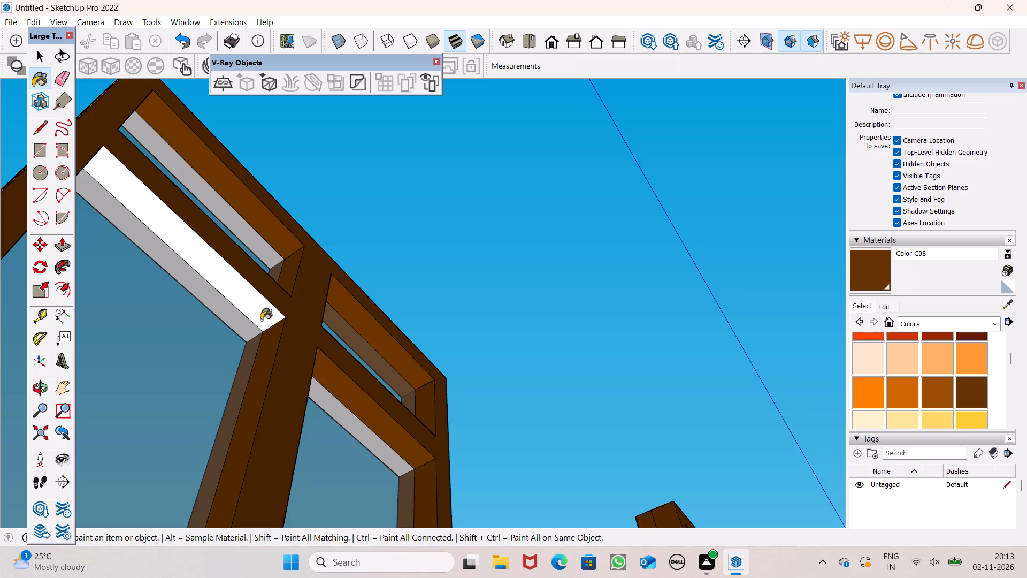
pyautogui.click(236, 299)
# Paint the top reveals of the other upper pane and both lower panes on the four-pane window's front with Color C08.
pyautogui.scroll(1, 232, 277)
pyautogui.moveTo(230, 277); pyautogui.dragTo(231, 277, button='middle')
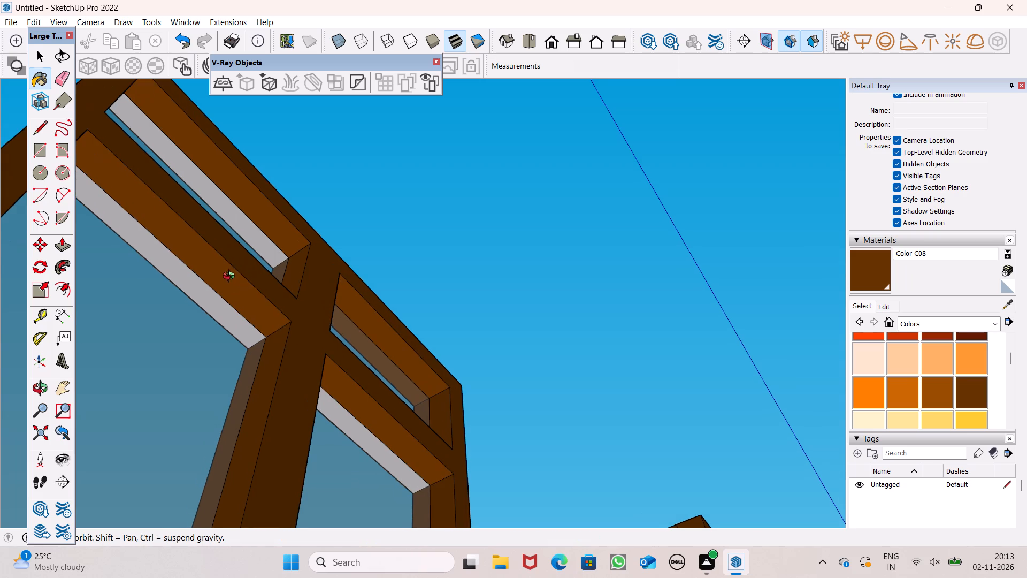
pyautogui.moveTo(231, 277); pyautogui.dragTo(530, 443, button='middle')
pyautogui.moveTo(360, 296); pyautogui.dragTo(440, 285, button='middle')
pyautogui.scroll(1, 440, 289)
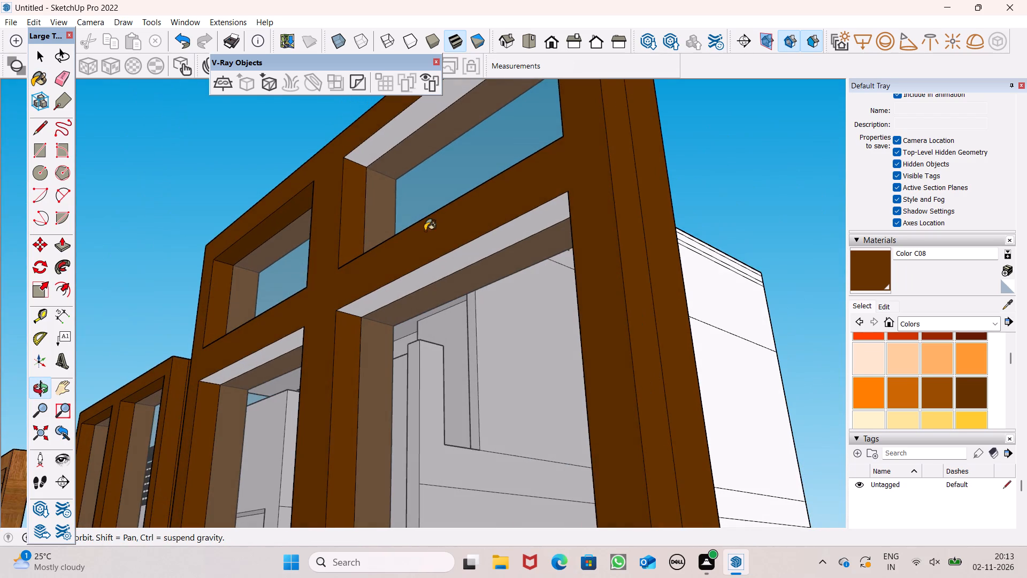
pyautogui.click(354, 142)
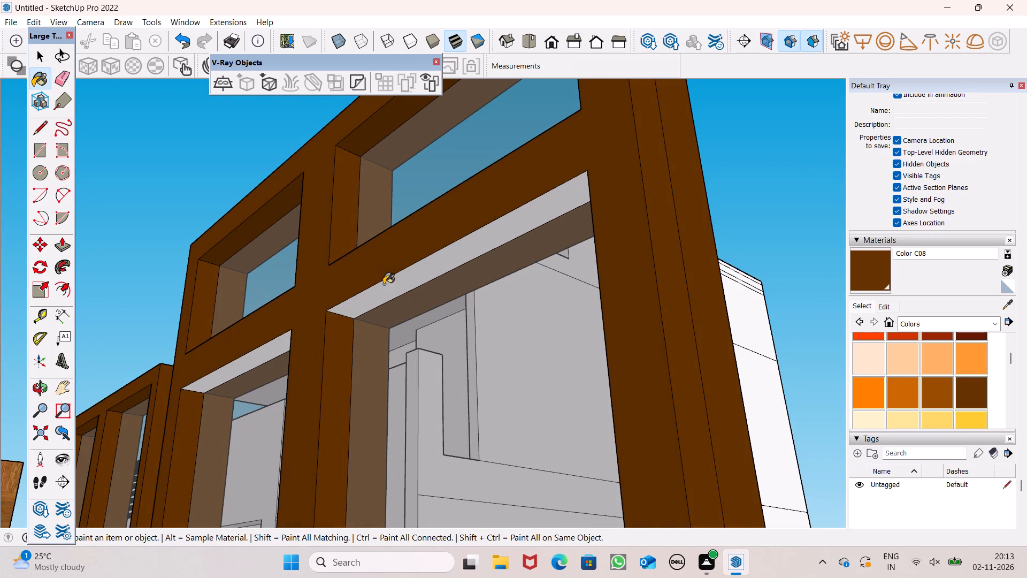
pyautogui.click(392, 295)
pyautogui.click(273, 341)
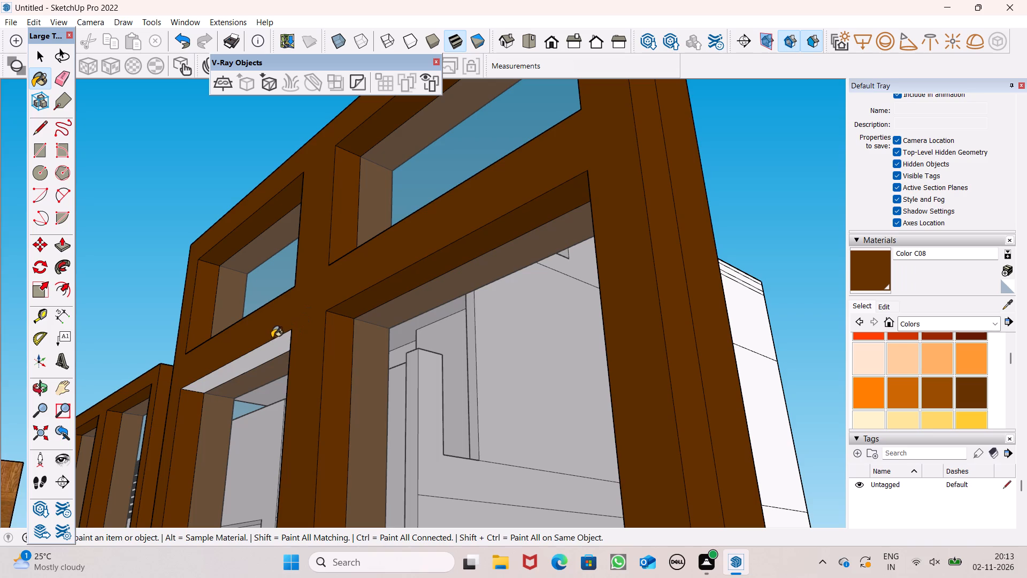
# Paint the vertical reveals facing the door in all four panes on the four-pane window's front with Color C08.
pyautogui.moveTo(313, 325); pyautogui.dragTo(558, 331, button='middle')
pyautogui.scroll(-3, 539, 274)
pyautogui.moveTo(587, 313); pyautogui.dragTo(665, 347, button='middle')
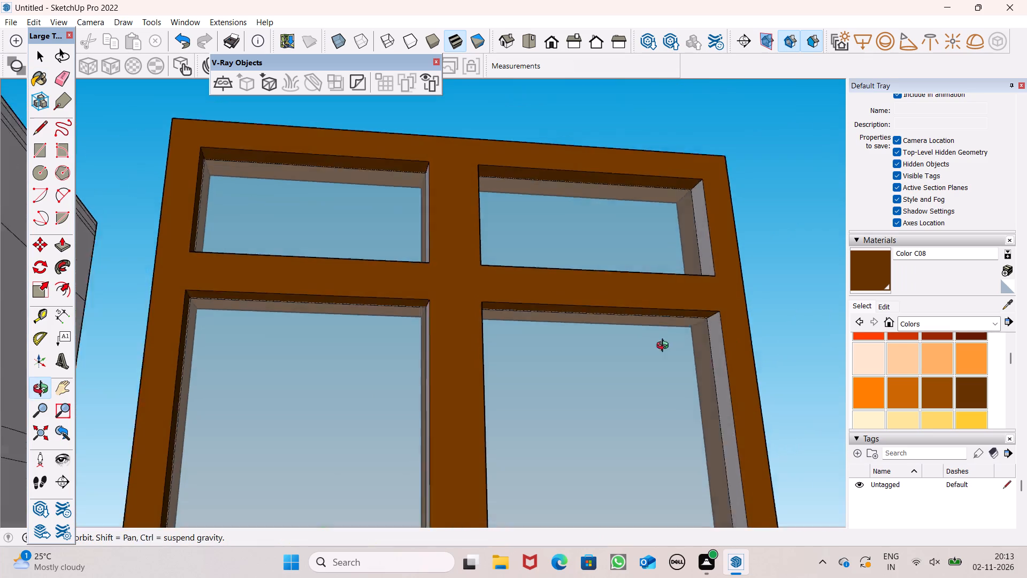
pyautogui.moveTo(665, 347); pyautogui.dragTo(791, 356, button='middle')
pyautogui.click(444, 233)
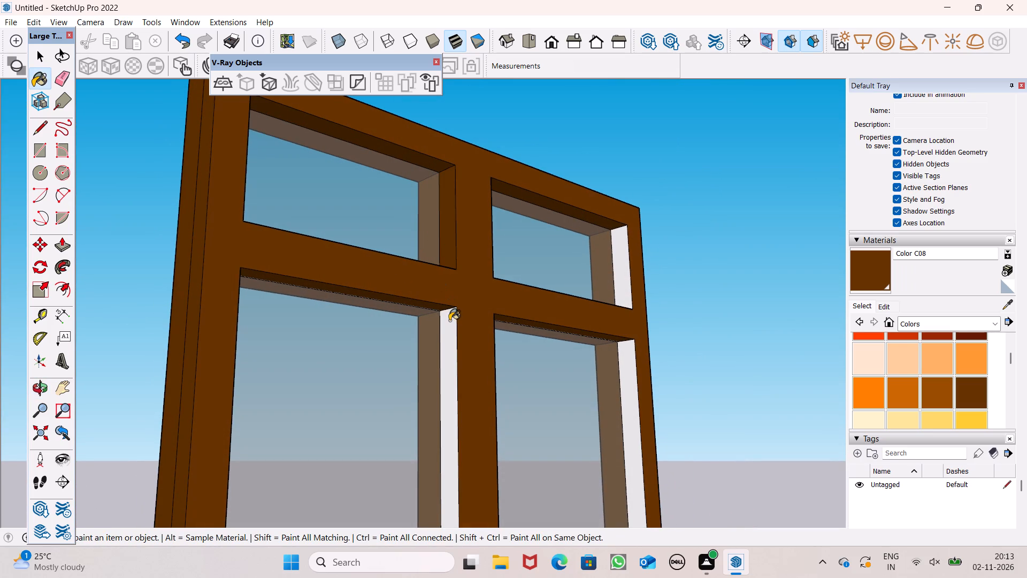
pyautogui.click(451, 325)
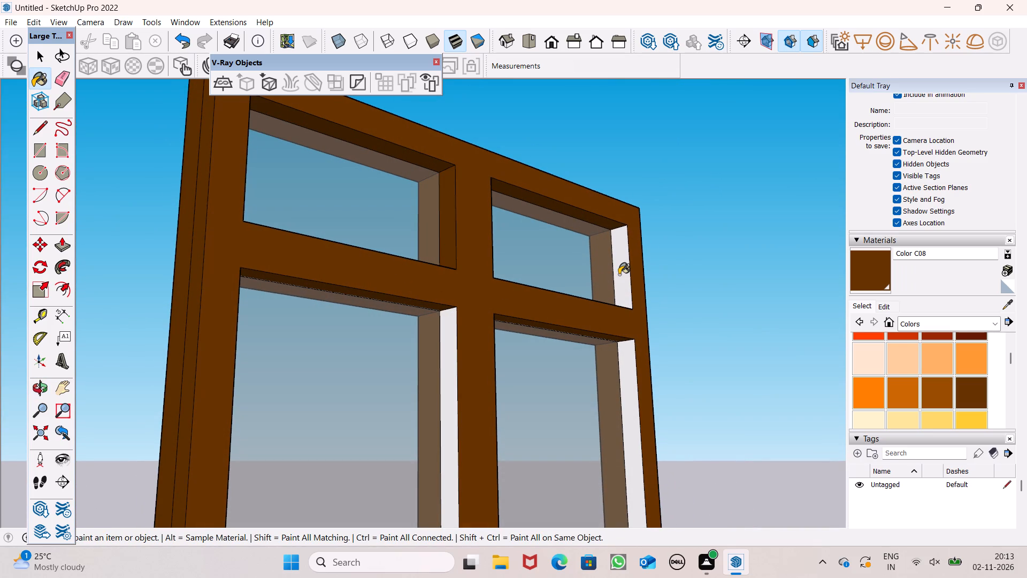
pyautogui.click(619, 275)
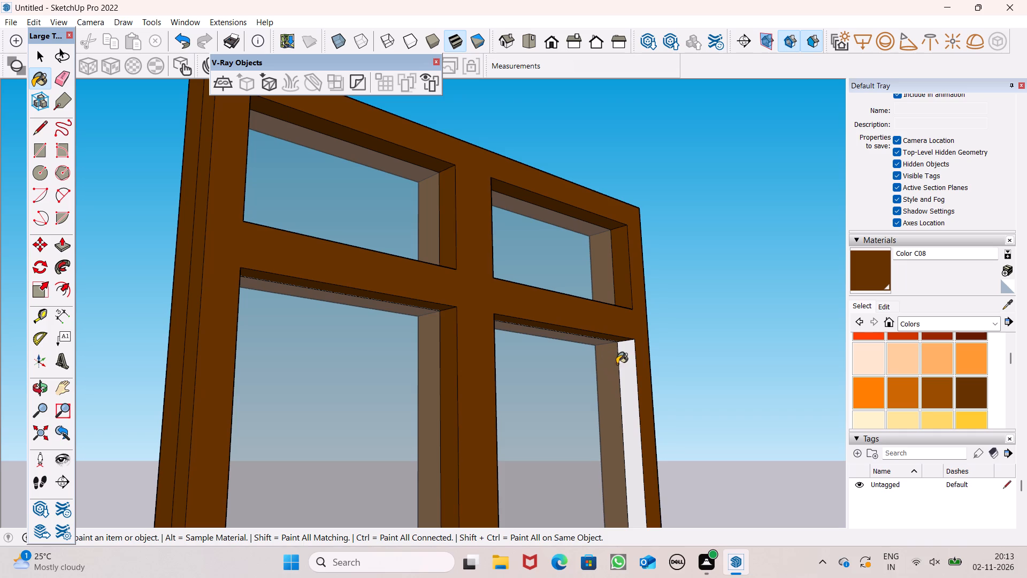
pyautogui.click(624, 367)
# Examine the painted door and both windows from all sides for unpainted faces.
pyautogui.scroll(-1, 588, 337)
pyautogui.moveTo(624, 351); pyautogui.dragTo(120, 396, button='middle')
pyautogui.scroll(-4, 169, 356)
pyautogui.moveTo(210, 386); pyautogui.dragTo(496, 412, button='middle')
pyautogui.scroll(1, 233, 407)
pyautogui.scroll(1, 480, 390)
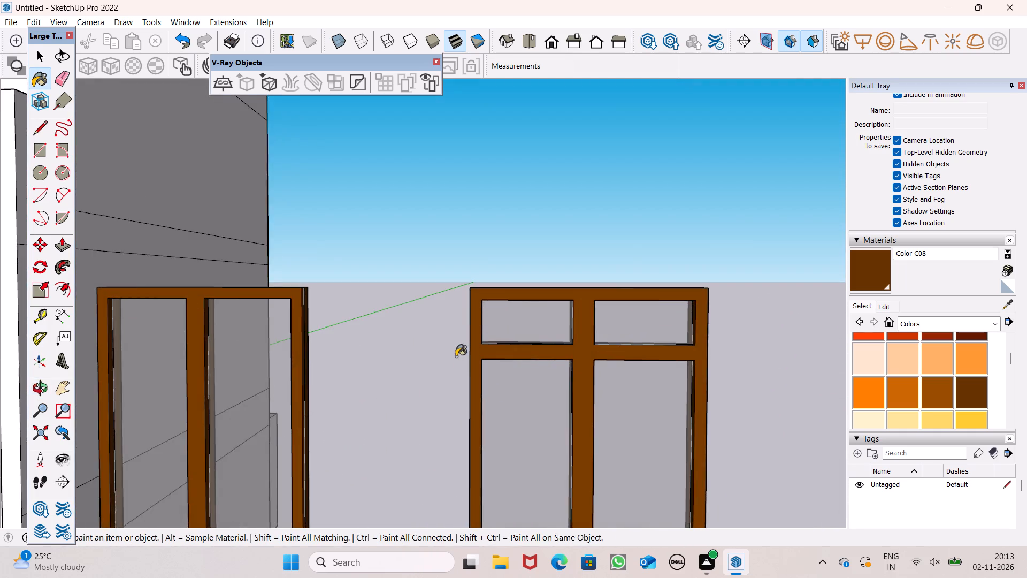
pyautogui.scroll(-5, 456, 356)
pyautogui.moveTo(497, 371); pyautogui.dragTo(0, 458, button='middle')
pyautogui.scroll(-1, 438, 415)
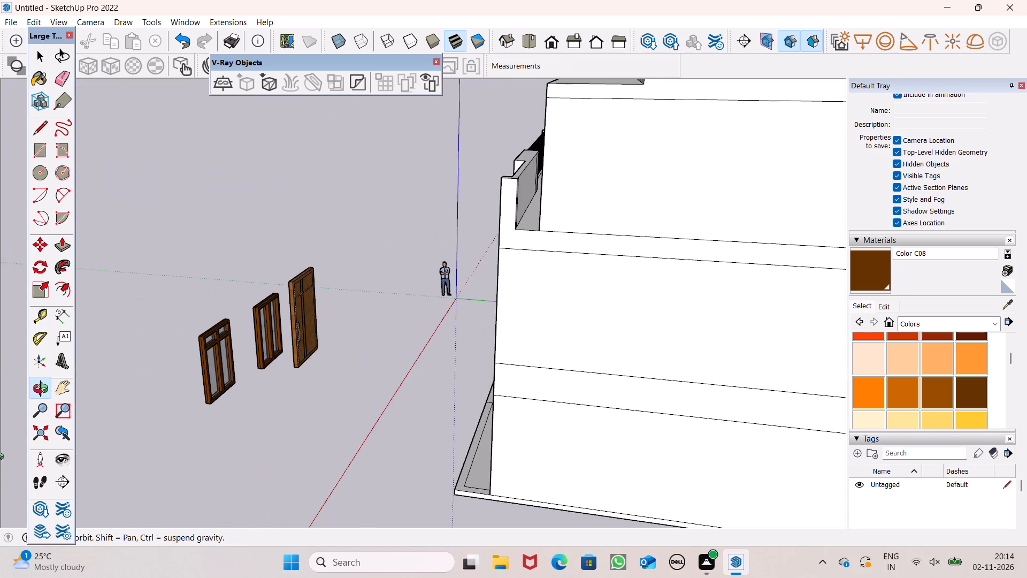
pyautogui.moveTo(0, 458); pyautogui.dragTo(543, 439, button='middle')
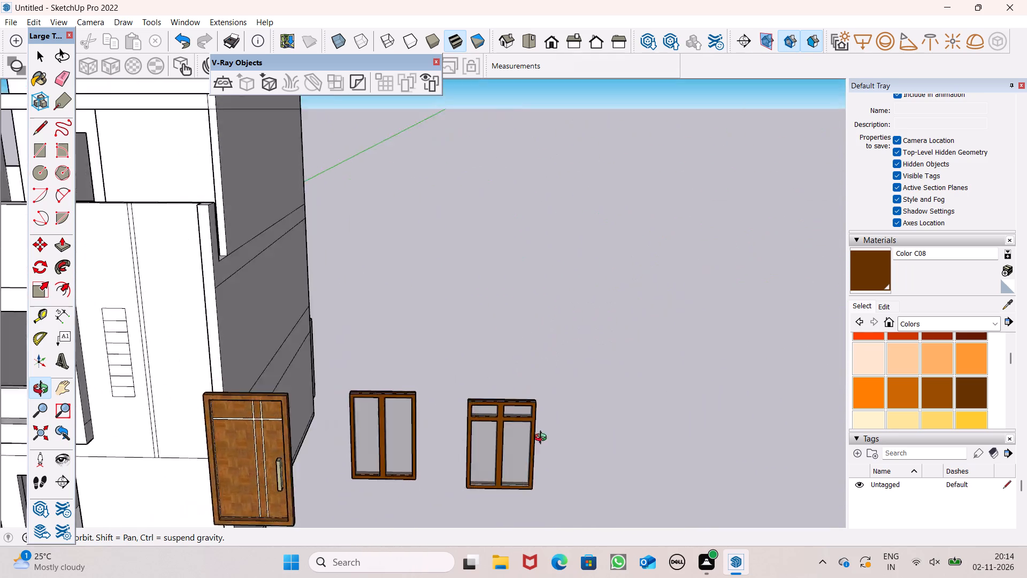
pyautogui.moveTo(543, 439); pyautogui.dragTo(491, 426, button='middle')
# Edit the Color C08 material used on both window frames, setting its red value to 65 and green value to 44.
pyautogui.press('space')
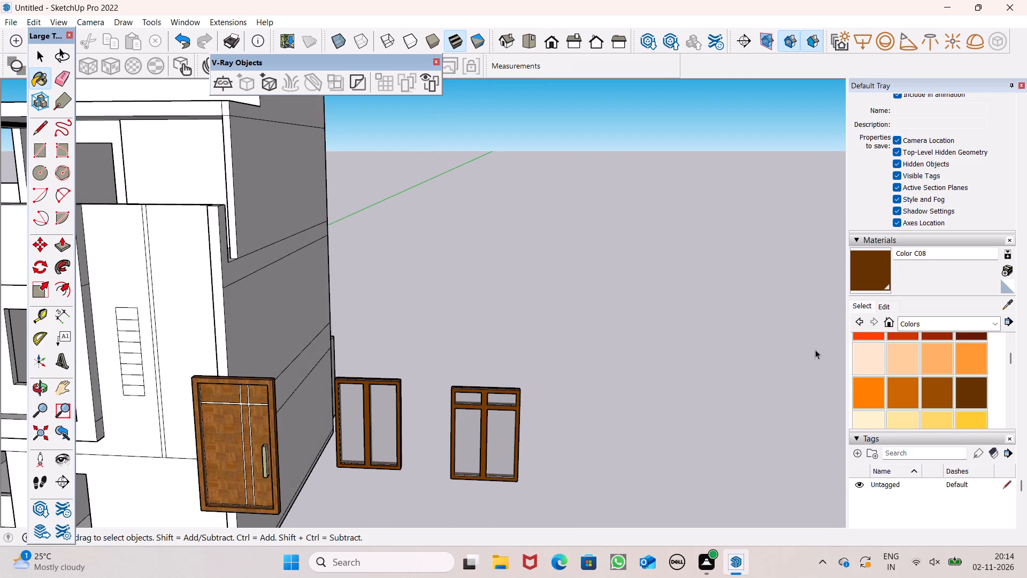
pyautogui.click(879, 307)
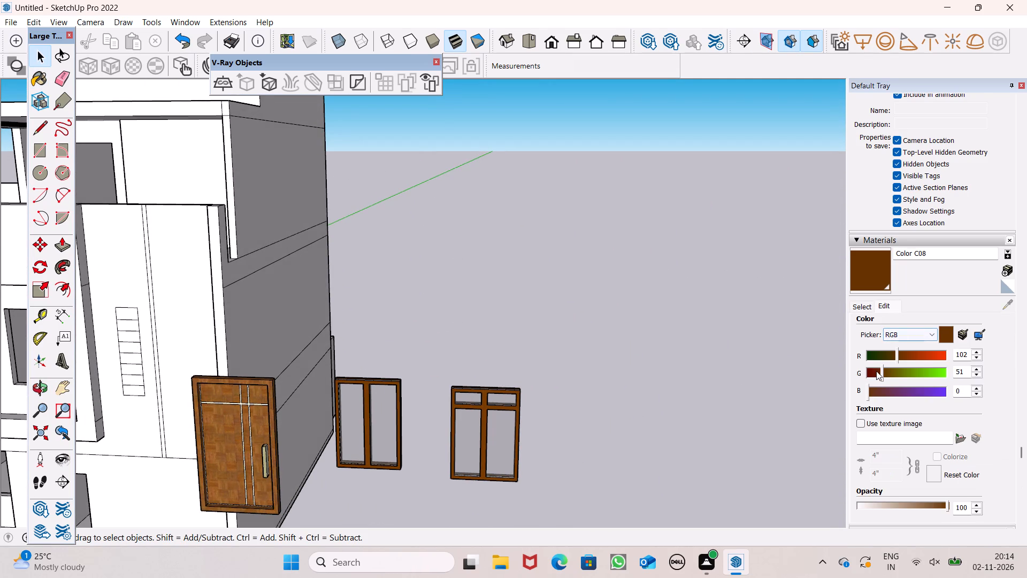
pyautogui.click(876, 371)
pyautogui.click(893, 352)
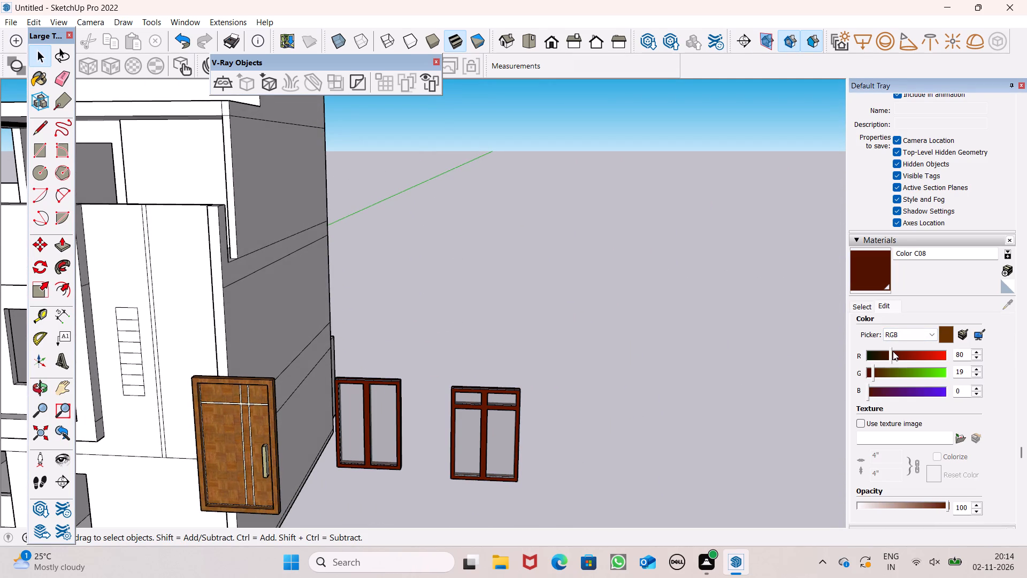
pyautogui.click(883, 370)
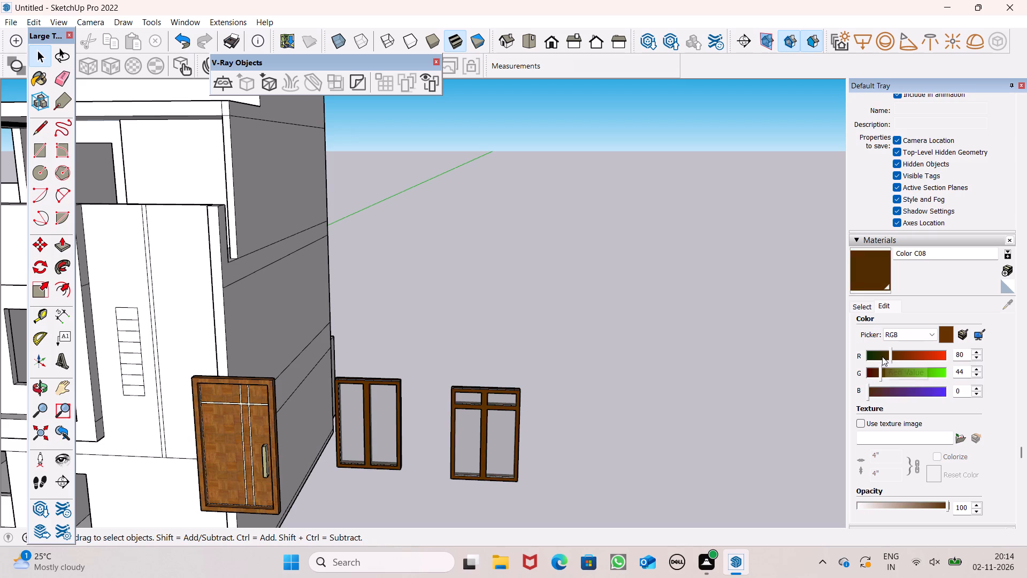
pyautogui.click(884, 354)
pyautogui.scroll(1, 628, 436)
pyautogui.scroll(1, 755, 381)
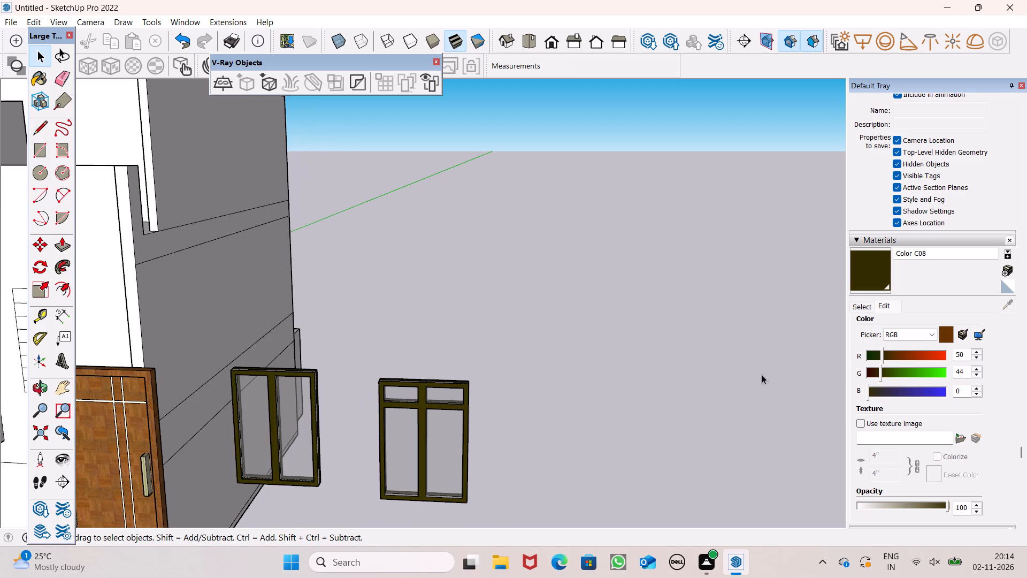
pyautogui.click(888, 352)
pyautogui.scroll(-4, 414, 362)
pyautogui.scroll(10, 352, 429)
pyautogui.moveTo(367, 453); pyautogui.dragTo(323, 397, button='middle')
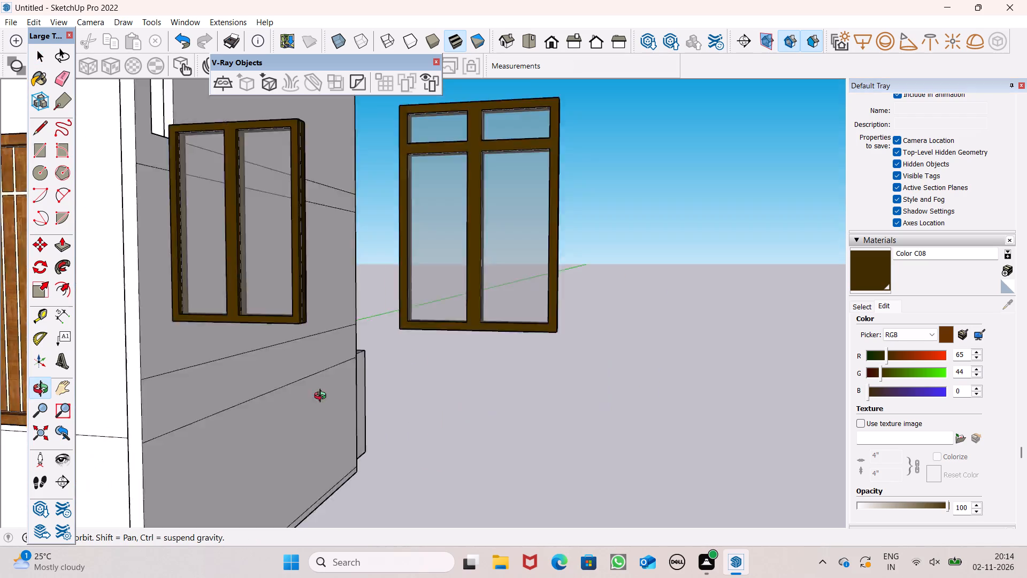
# Paint the unpainted bottom reveals of both lower panes on the four-pane window with Color C08.
pyautogui.moveTo(323, 397); pyautogui.dragTo(559, 553, button='middle')
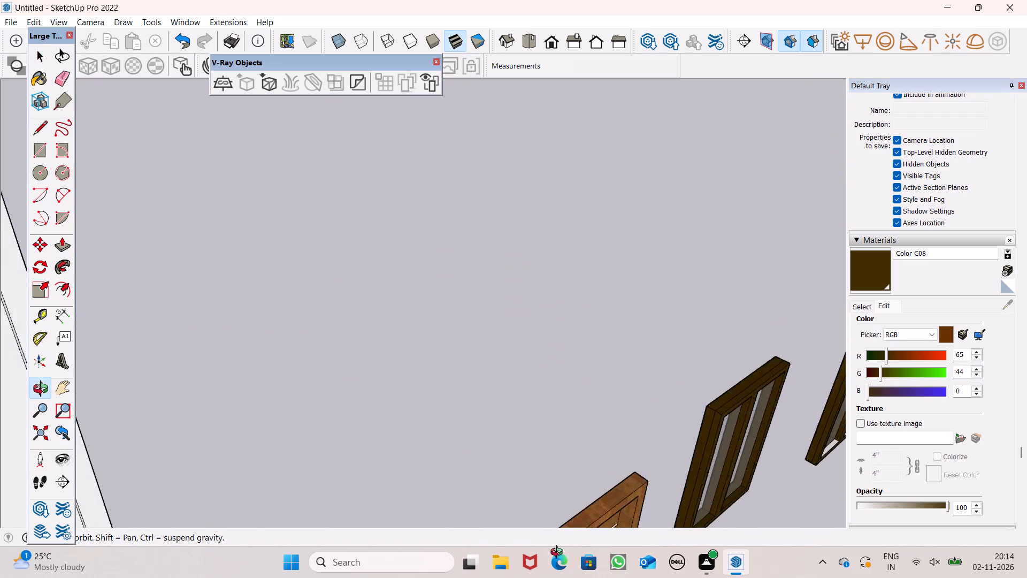
pyautogui.moveTo(559, 553); pyautogui.dragTo(322, 457, button='middle')
pyautogui.scroll(-5, 434, 383)
pyautogui.moveTo(452, 420); pyautogui.dragTo(452, 424, button='middle')
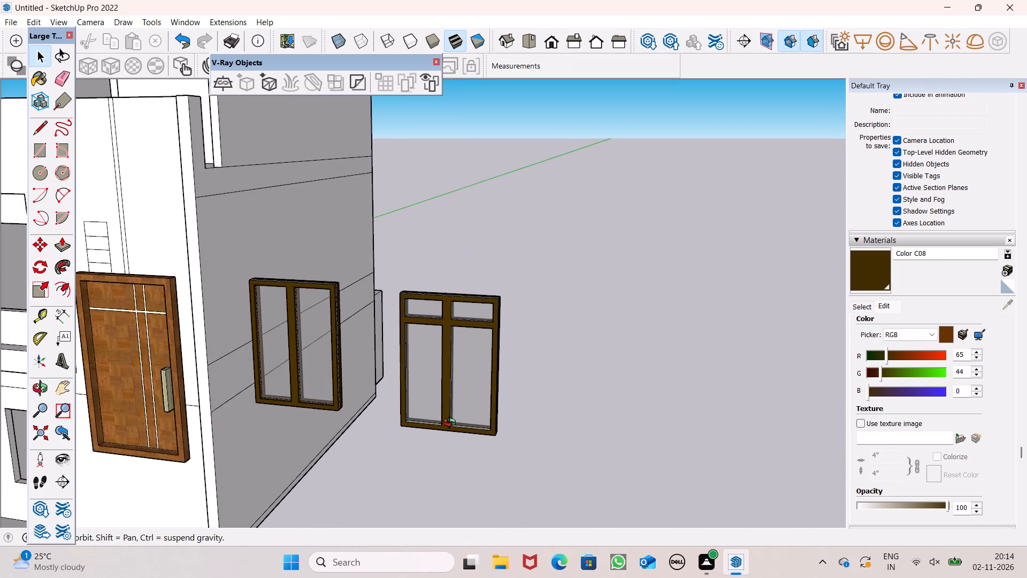
pyautogui.moveTo(452, 424); pyautogui.dragTo(432, 565, button='middle')
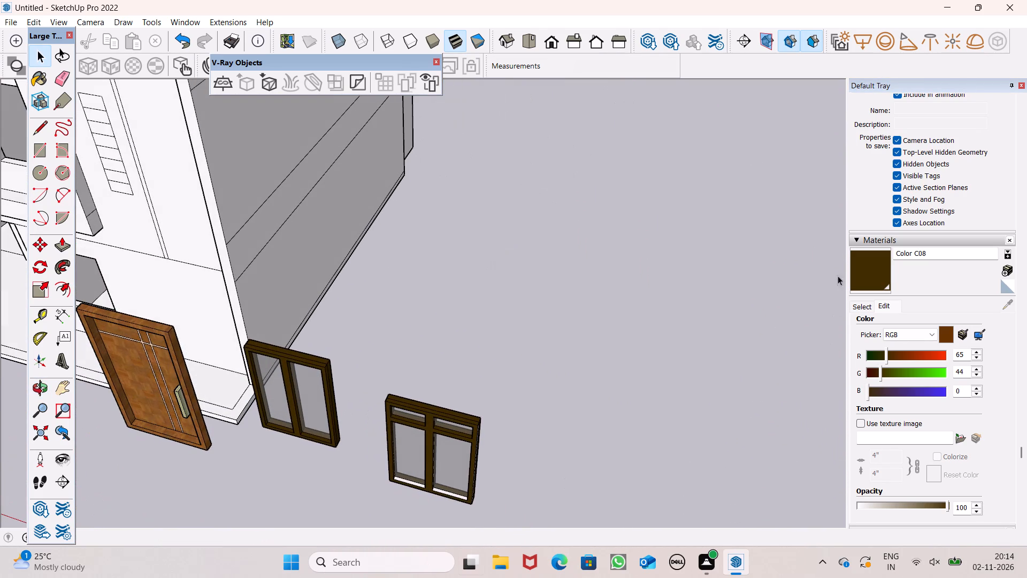
pyautogui.click(864, 273)
pyautogui.scroll(2, 573, 441)
pyautogui.scroll(-2, 568, 333)
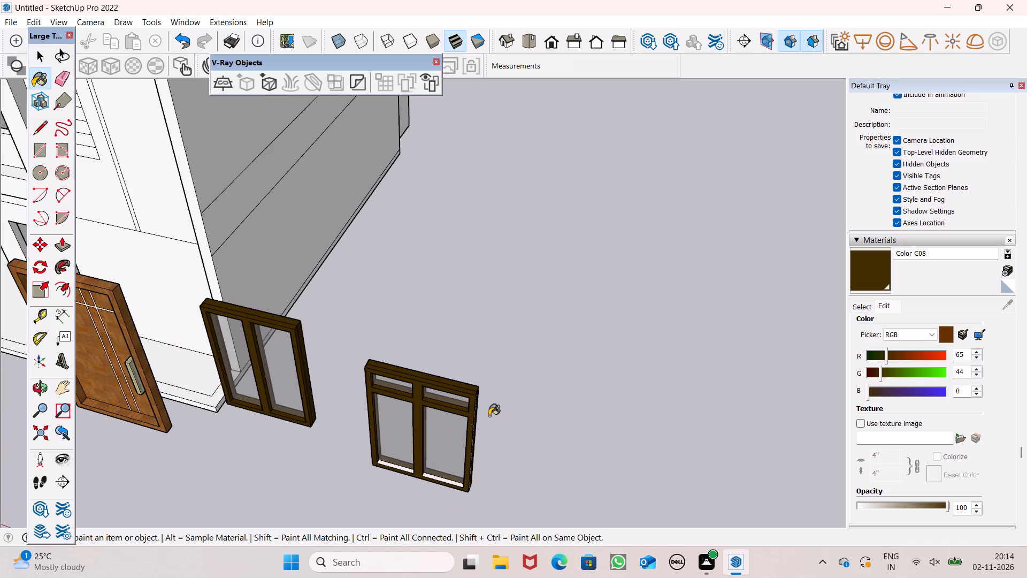
pyautogui.scroll(6, 489, 425)
pyautogui.scroll(7, 393, 505)
pyautogui.scroll(-5, 394, 505)
pyautogui.scroll(2, 424, 447)
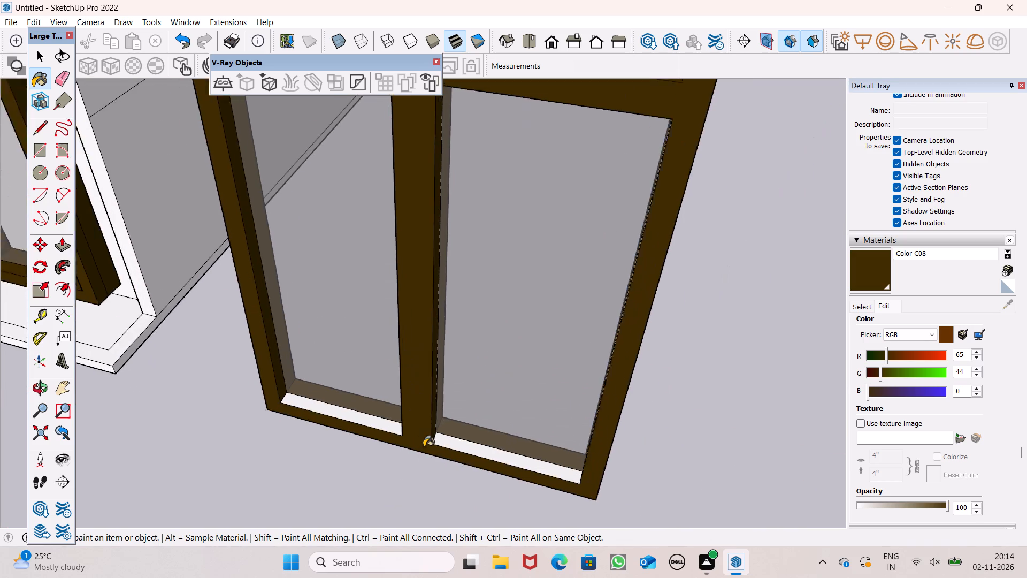
pyautogui.scroll(3, 424, 447)
pyautogui.click(454, 446)
pyautogui.click(385, 429)
pyautogui.click(346, 405)
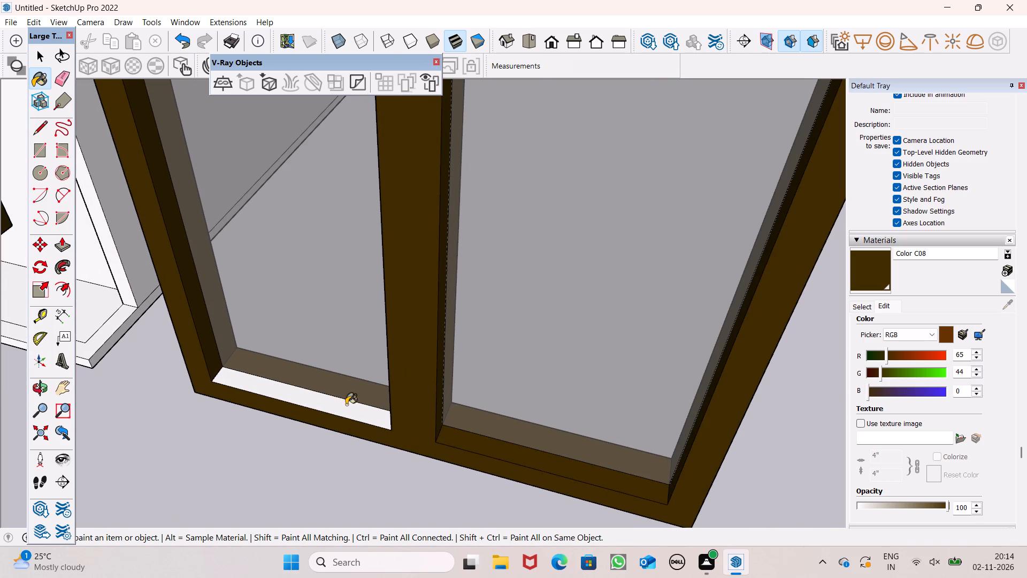
# Examine the front and back of both window frames for remaining unpainted faces.
pyautogui.scroll(-4, 420, 404)
pyautogui.moveTo(385, 429); pyautogui.dragTo(0, 361, button='middle')
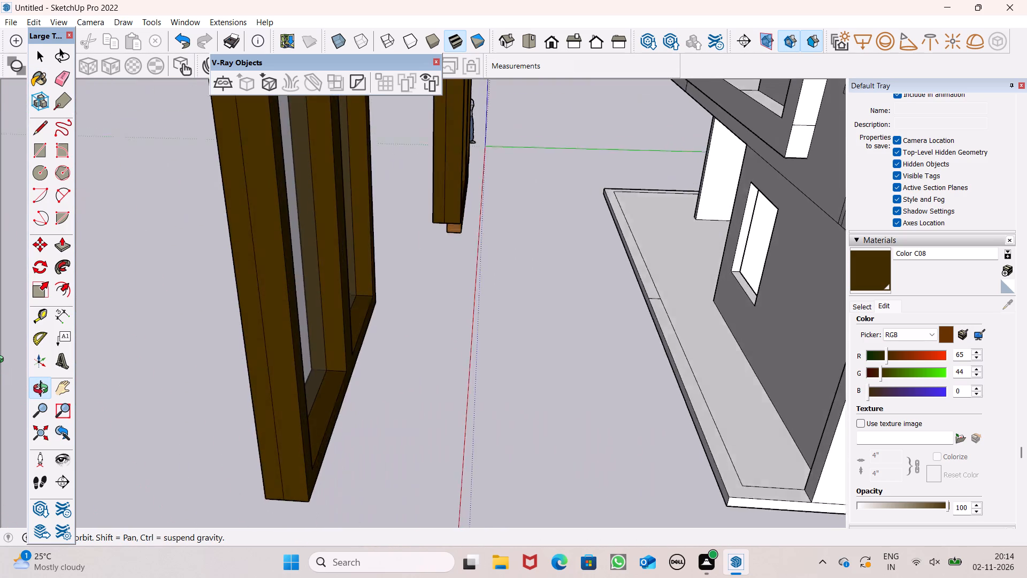
pyautogui.moveTo(0, 361); pyautogui.dragTo(549, 297, button='middle')
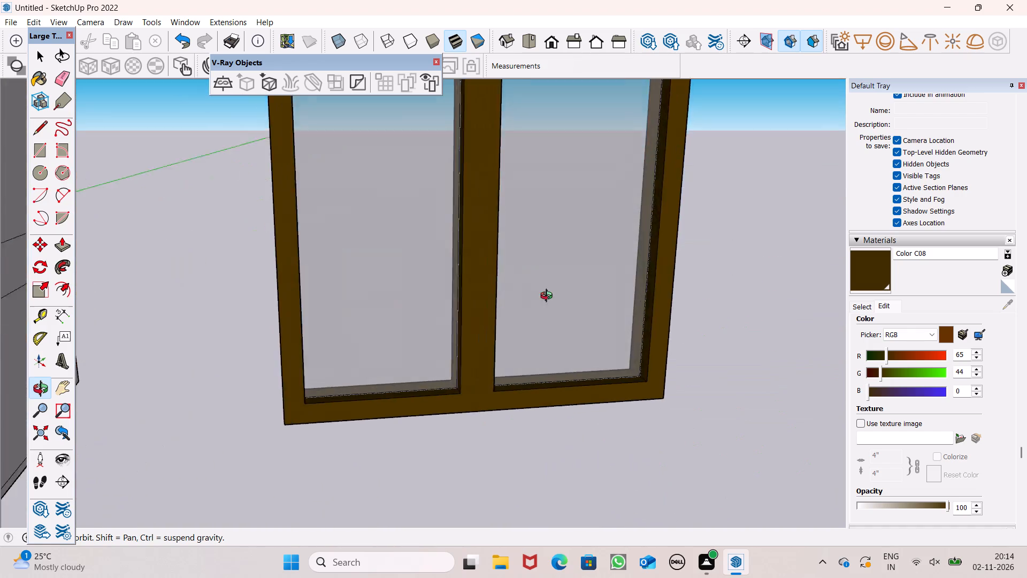
pyautogui.moveTo(549, 297); pyautogui.dragTo(667, 295, button='middle')
pyautogui.scroll(-5, 607, 292)
pyautogui.moveTo(126, 438); pyautogui.dragTo(439, 424, button='middle')
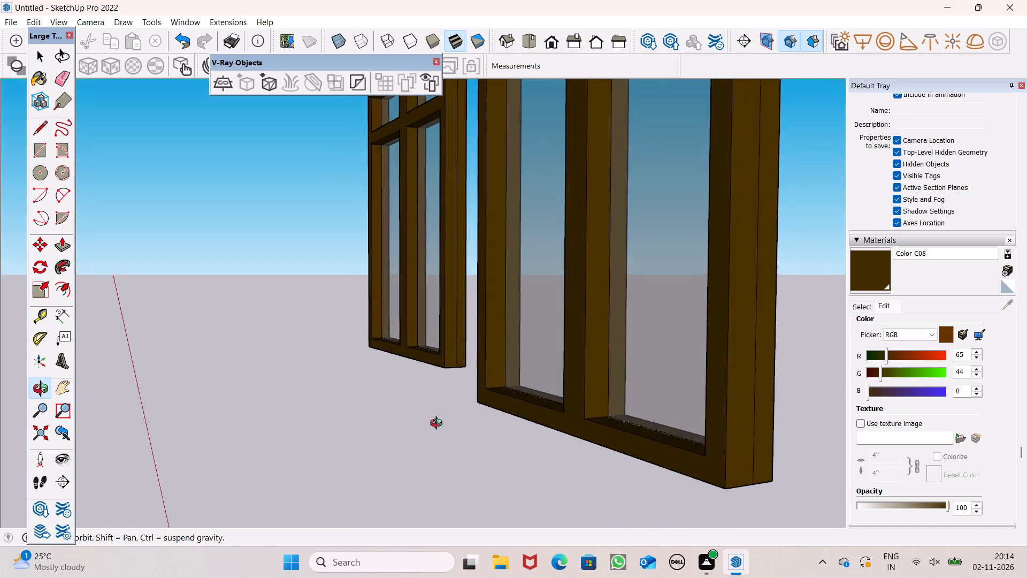
pyautogui.moveTo(439, 424); pyautogui.dragTo(135, 469, button='middle')
# Group all the connected geometry of the two-pane window.
pyautogui.press('space')
pyautogui.scroll(-5, 417, 493)
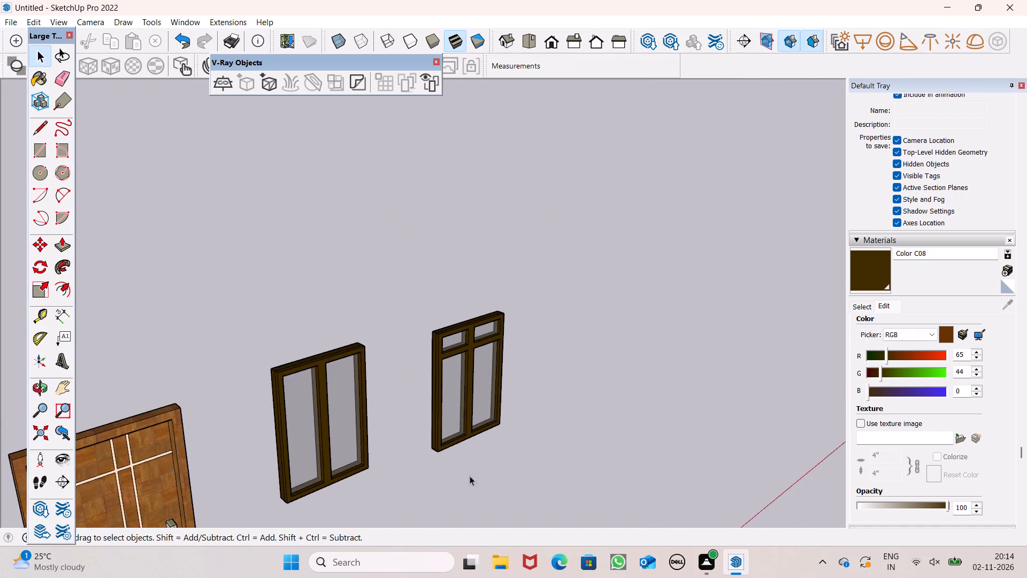
pyautogui.moveTo(469, 475); pyautogui.dragTo(287, 473, button='middle')
pyautogui.scroll(6, 225, 421)
pyautogui.scroll(-5, 271, 421)
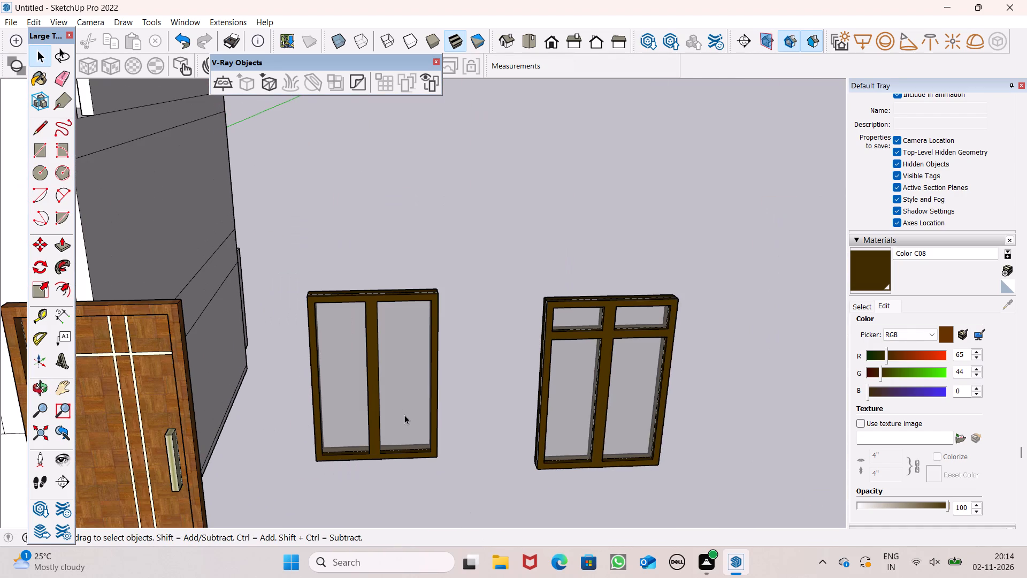
pyautogui.tripleClick(404, 415)
pyautogui.click(404, 415)
pyautogui.rightClick(404, 415)
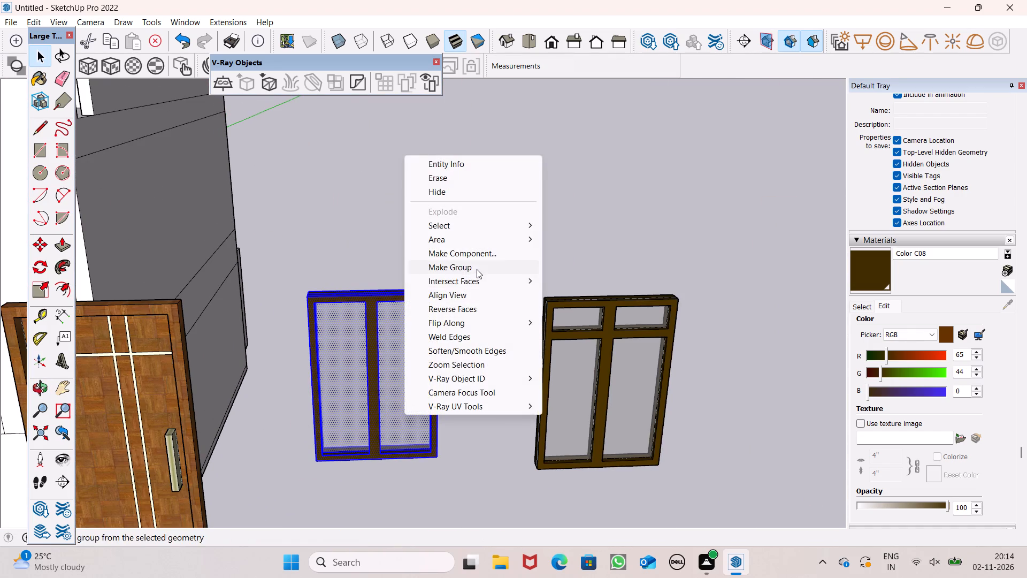
pyautogui.click(477, 269)
pyautogui.click(466, 403)
# Group all the connected geometry of the four-pane window.
pyautogui.tripleClick(573, 419)
pyautogui.click(573, 416)
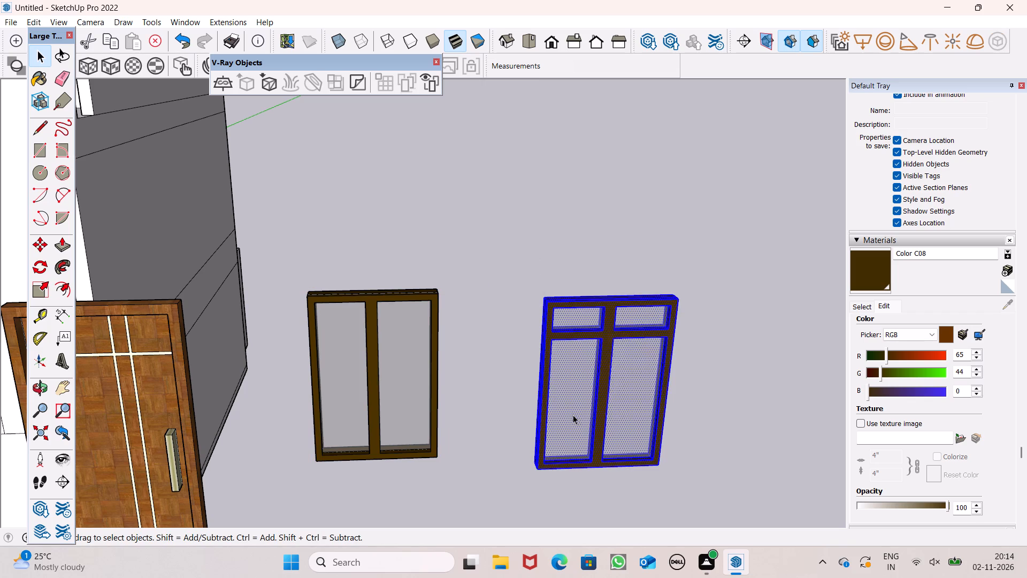
pyautogui.moveTo(572, 412); pyautogui.dragTo(585, 391, button='right')
pyautogui.rightClick(621, 359)
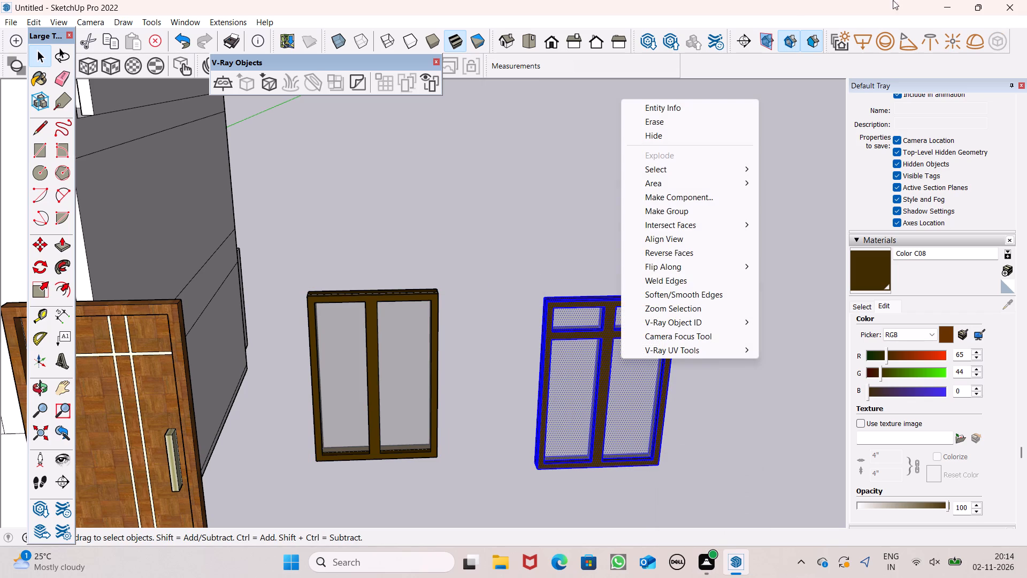
pyautogui.click(729, 428)
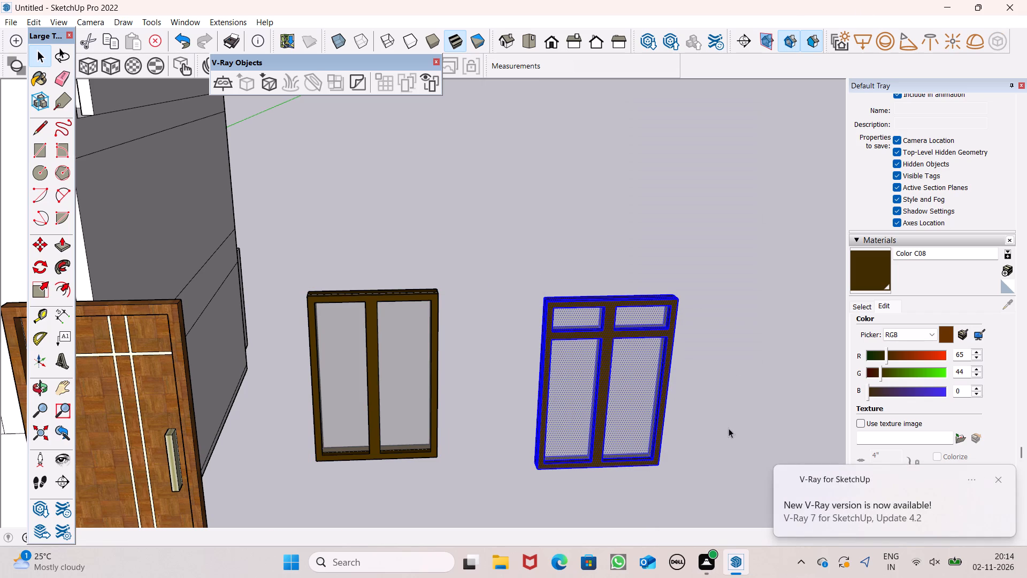
pyautogui.rightClick(614, 374)
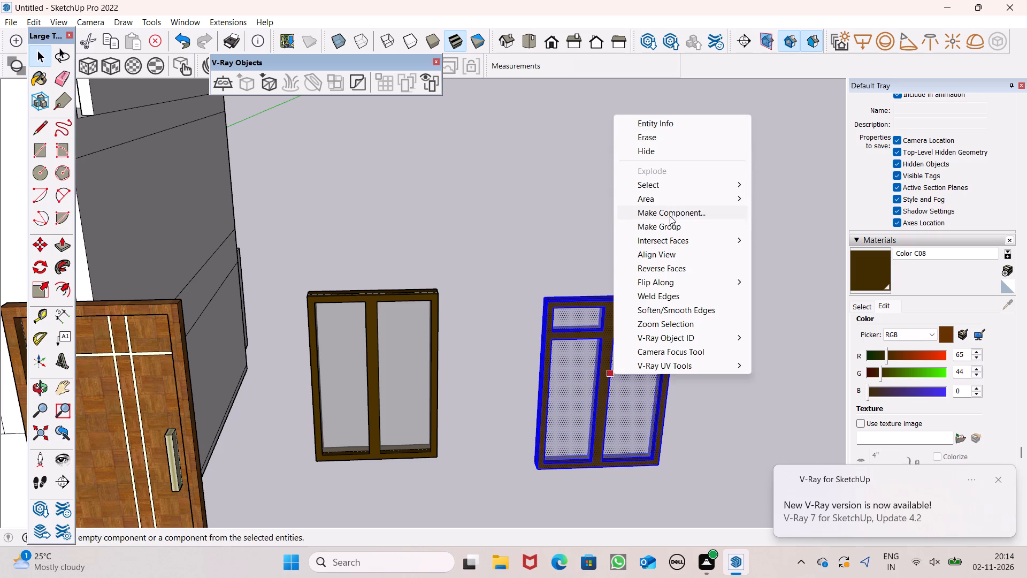
pyautogui.click(668, 231)
pyautogui.click(615, 206)
# Move the wooden door from beside the house to the front of the ground-floor door opening.
pyautogui.scroll(-5, 670, 176)
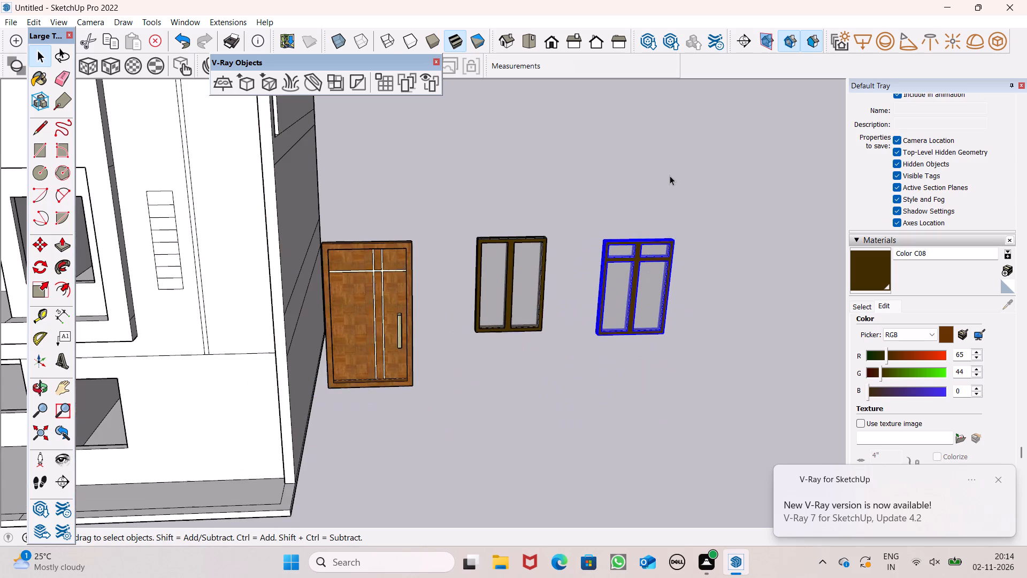
pyautogui.scroll(-4, 670, 176)
pyautogui.click(487, 273)
pyautogui.scroll(-4, 519, 258)
pyautogui.moveTo(541, 292); pyautogui.dragTo(520, 227, button='middle')
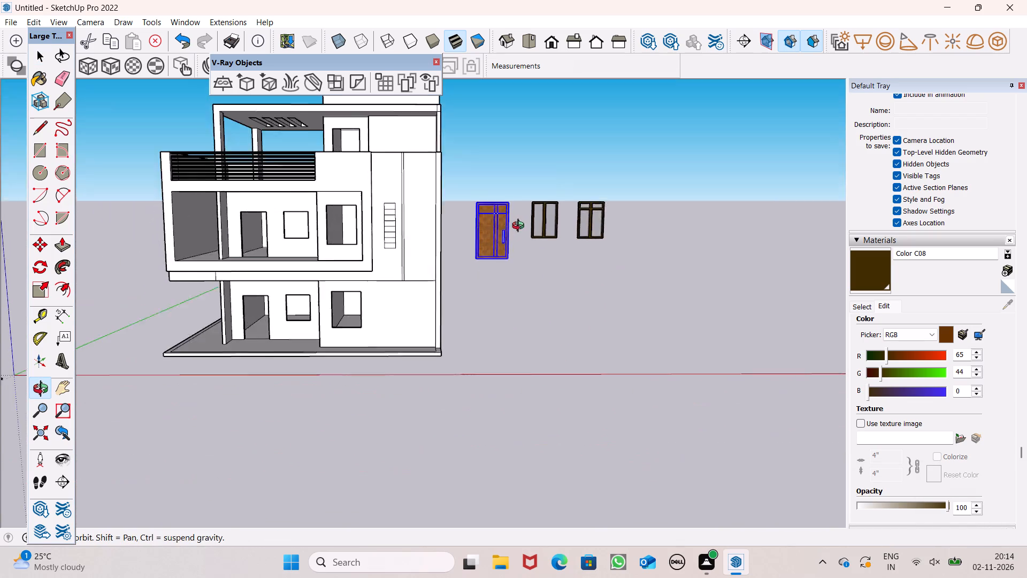
pyautogui.moveTo(520, 227); pyautogui.dragTo(519, 245, button='middle')
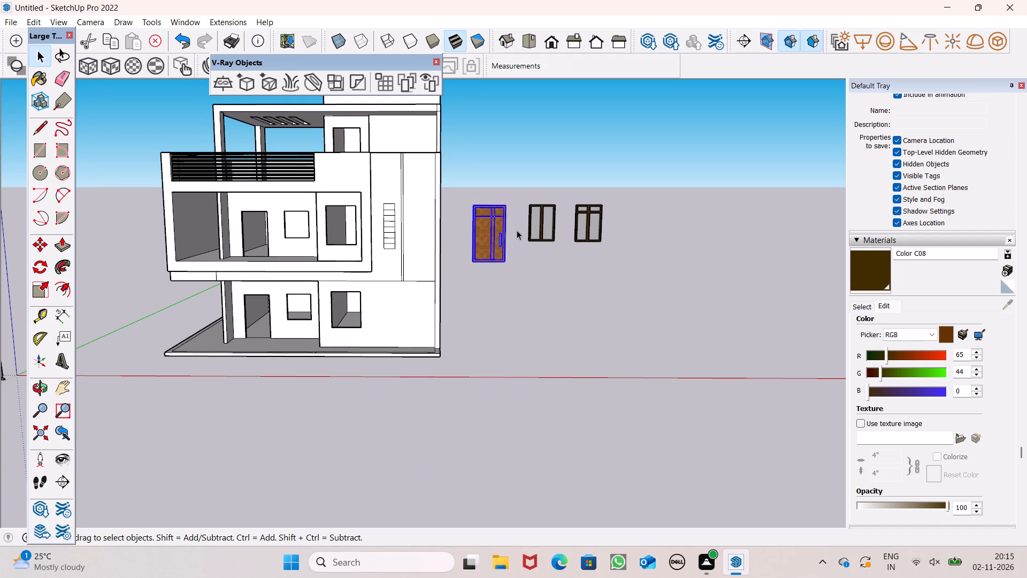
pyautogui.press('m')
pyautogui.press('Return')
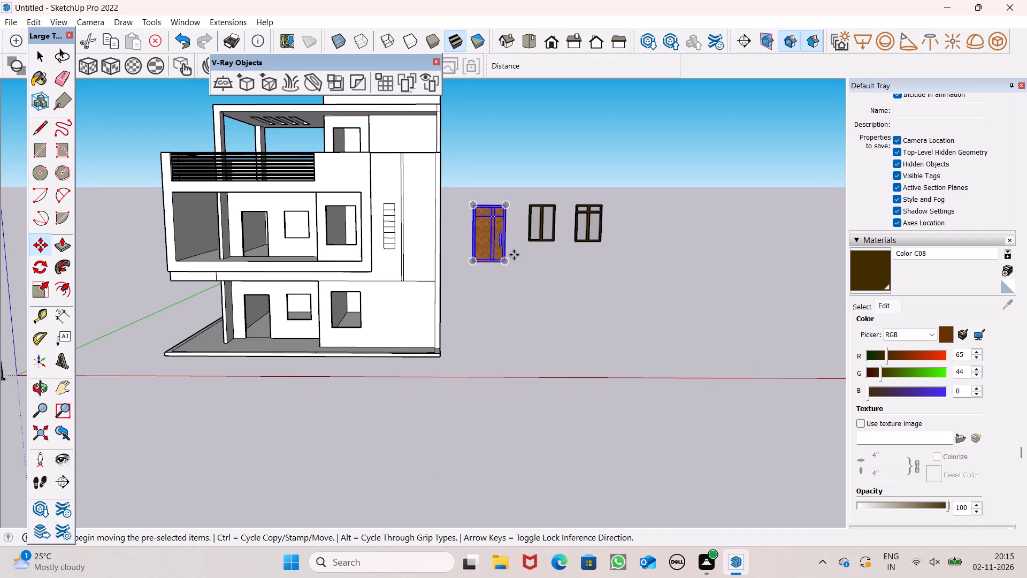
pyautogui.moveTo(503, 261); pyautogui.dragTo(156, 329)
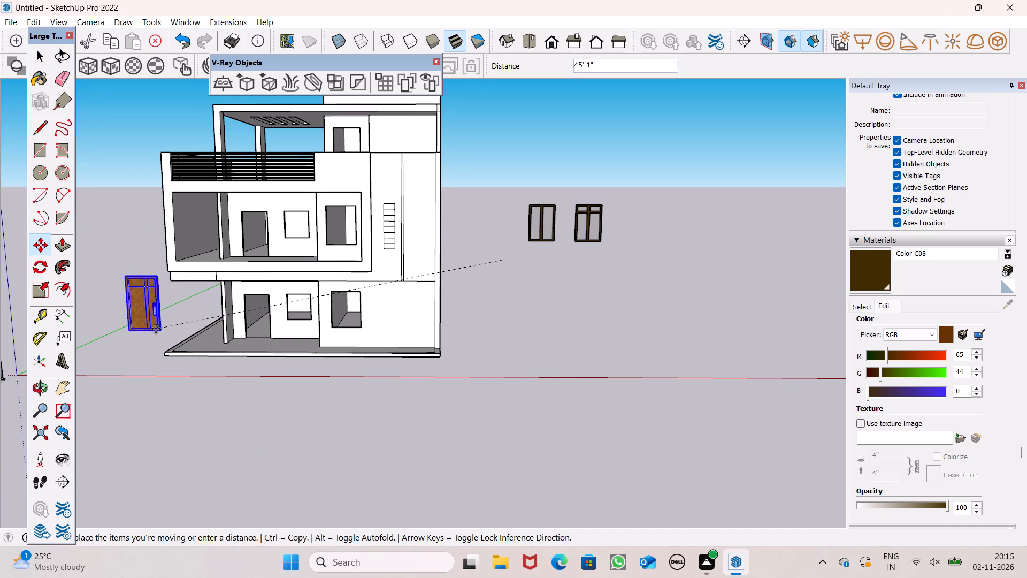
pyautogui.moveTo(156, 329); pyautogui.dragTo(266, 118)
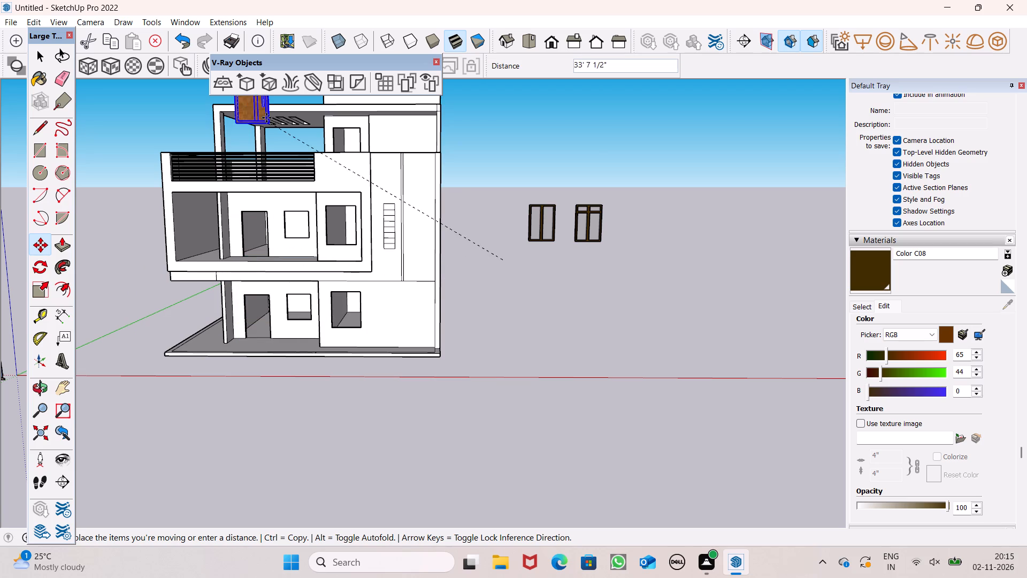
pyautogui.moveTo(266, 118); pyautogui.dragTo(269, 337)
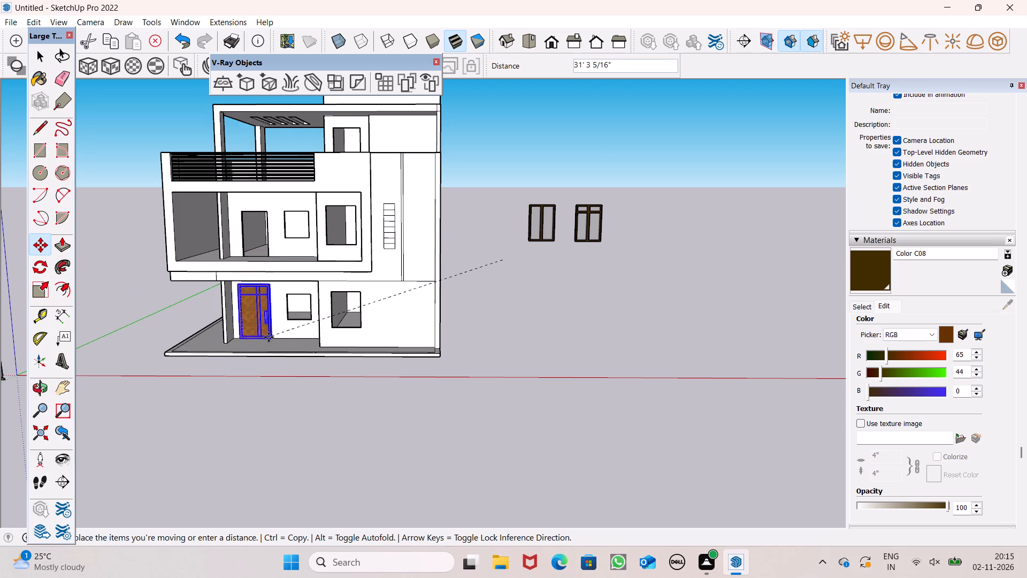
pyautogui.moveTo(269, 337); pyautogui.dragTo(274, 323)
# Move the door by its handle-side bottom corner into the ground-floor door opening.
pyautogui.scroll(8, 235, 320)
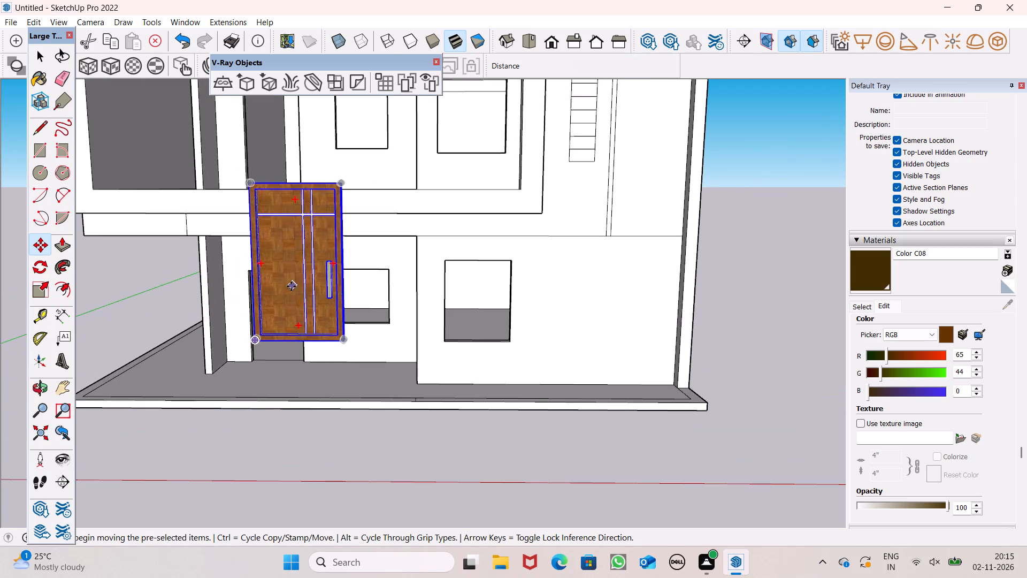
pyautogui.scroll(8, 286, 299)
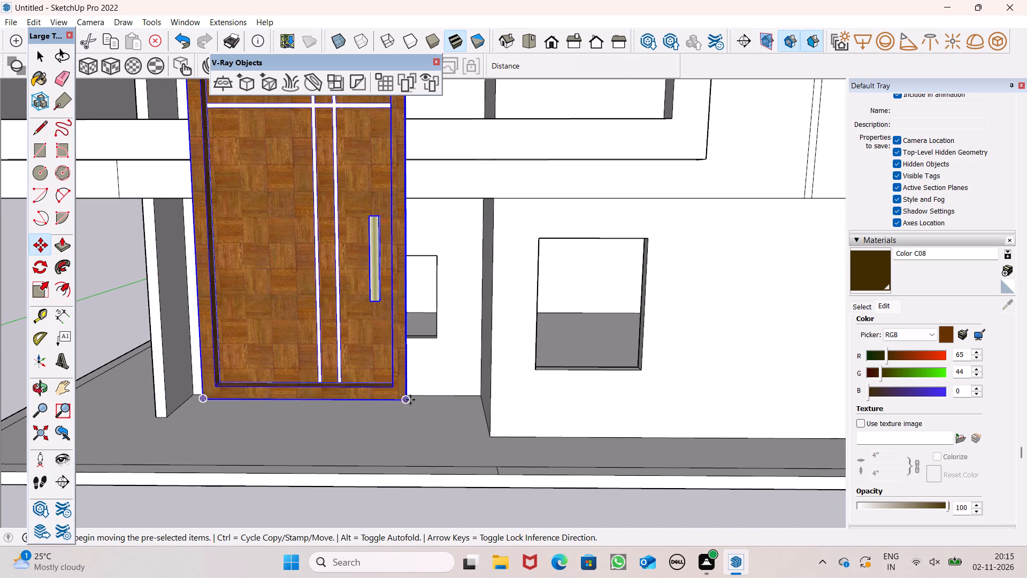
pyautogui.moveTo(413, 401); pyautogui.dragTo(0, 157)
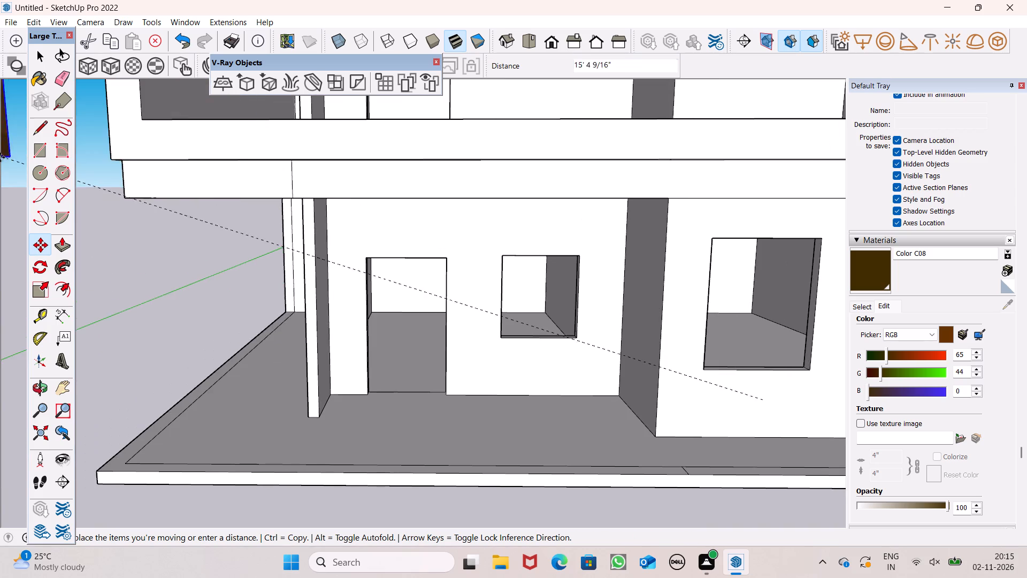
pyautogui.moveTo(0, 157); pyautogui.dragTo(422, 387)
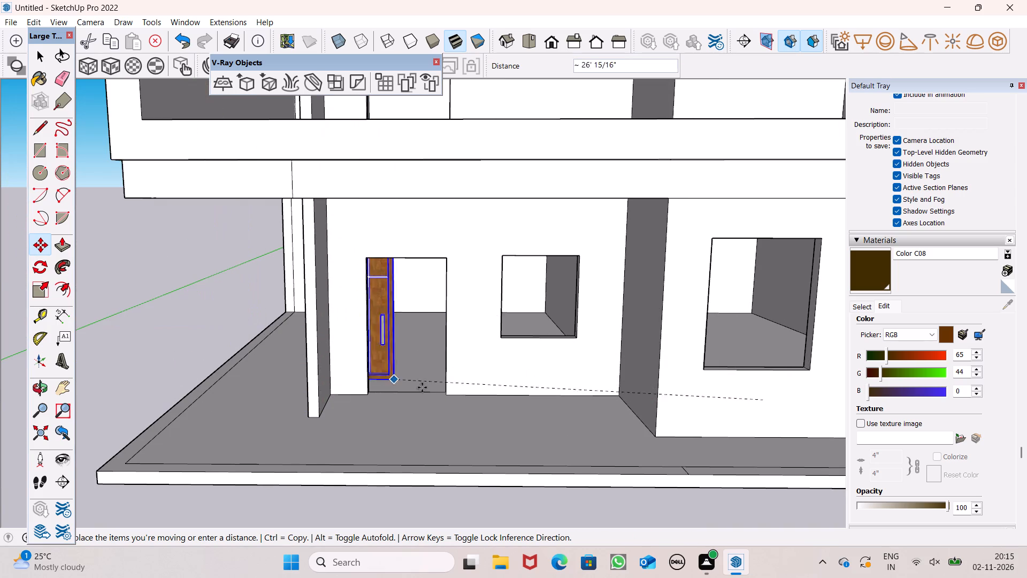
pyautogui.moveTo(422, 387); pyautogui.dragTo(435, 392)
# Shift the door so its handle-side bottom corner snaps to the opening's outer bottom corner, flush with the front wall.
pyautogui.scroll(7, 421, 375)
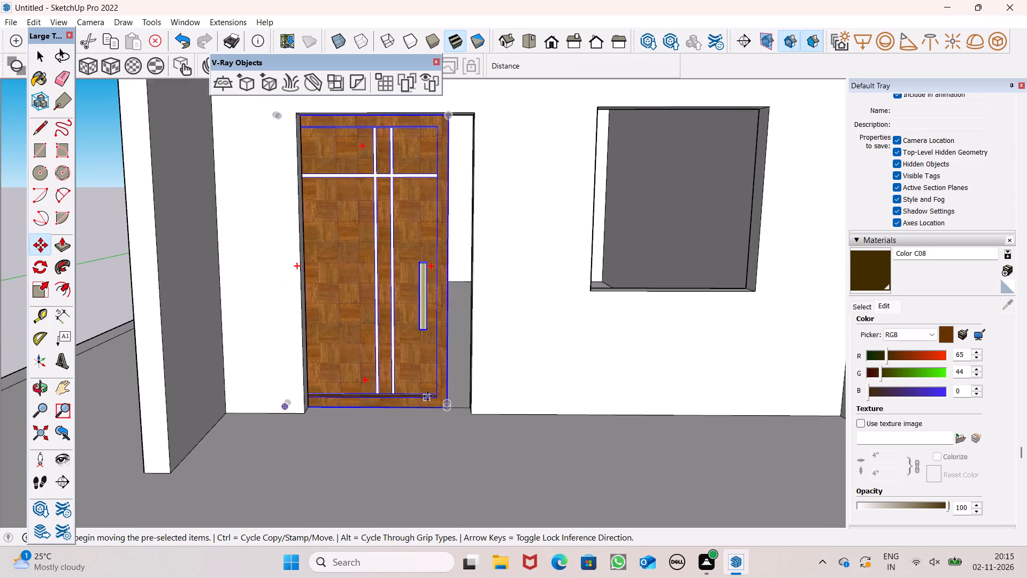
pyautogui.scroll(6, 427, 396)
pyautogui.moveTo(481, 423); pyautogui.dragTo(482, 505, button='middle')
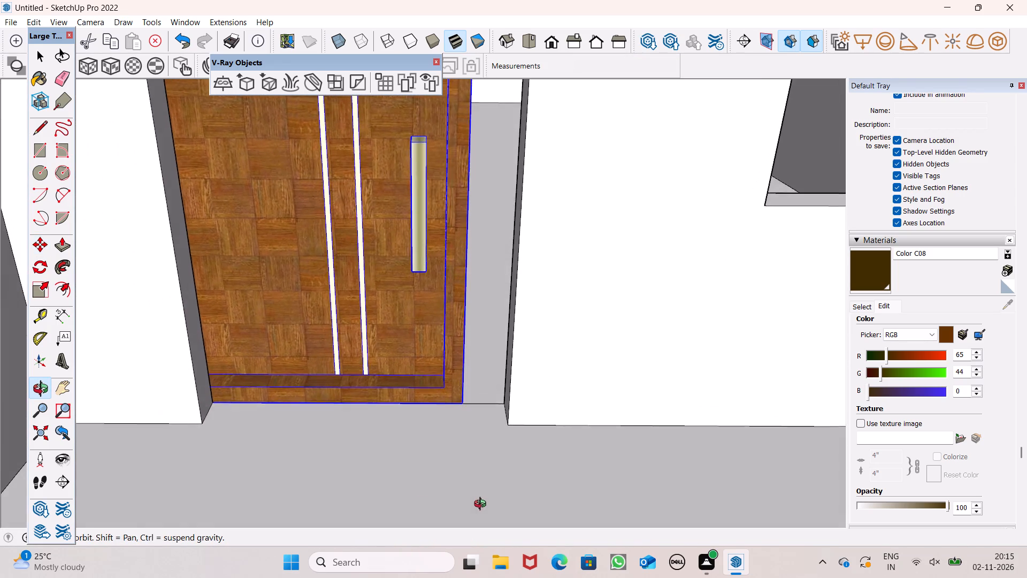
pyautogui.moveTo(482, 505); pyautogui.dragTo(480, 505, button='middle')
pyautogui.moveTo(463, 407); pyautogui.dragTo(508, 419)
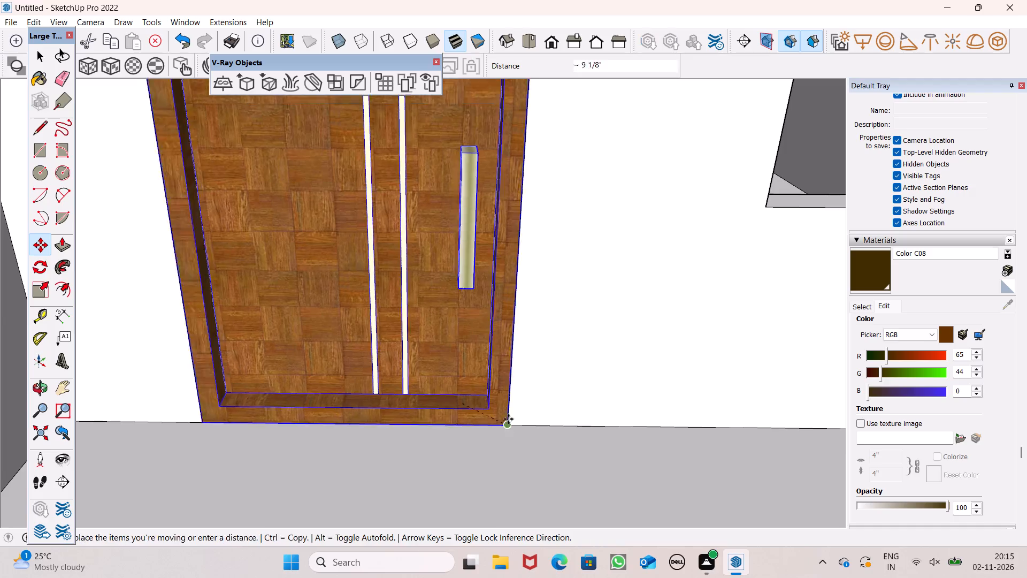
pyautogui.moveTo(508, 419); pyautogui.dragTo(515, 423)
pyautogui.scroll(-10, 477, 413)
pyautogui.moveTo(492, 420); pyautogui.dragTo(496, 369, button='middle')
pyautogui.press('space')
pyautogui.click(143, 170)
pyautogui.scroll(-2, 190, 243)
pyautogui.moveTo(414, 277); pyautogui.dragTo(443, 284, button='middle')
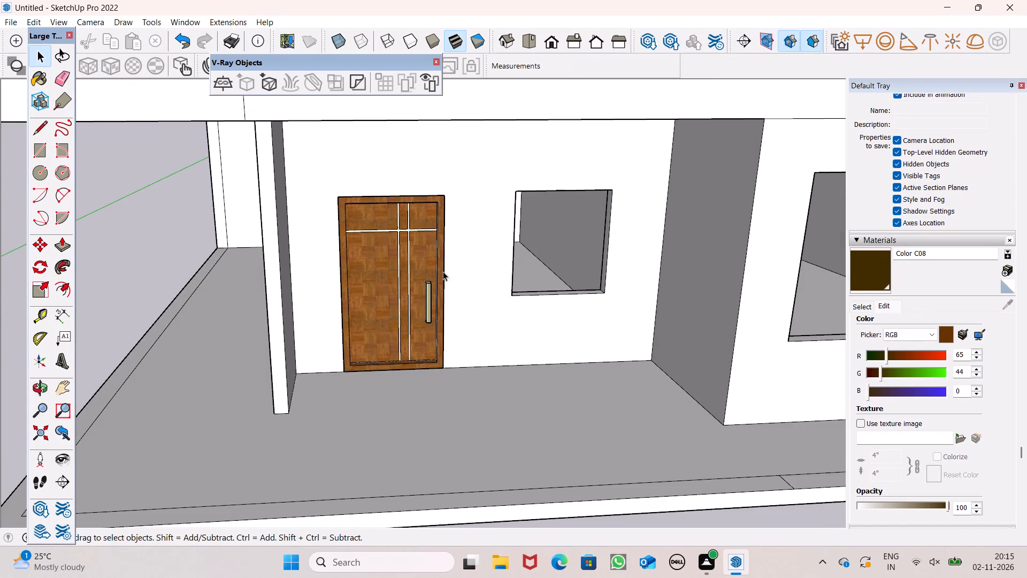
# Move the two-pane panel from beside the house to the front of the upper-floor door opening.
pyautogui.scroll(-7, 385, 296)
pyautogui.scroll(-4, 333, 300)
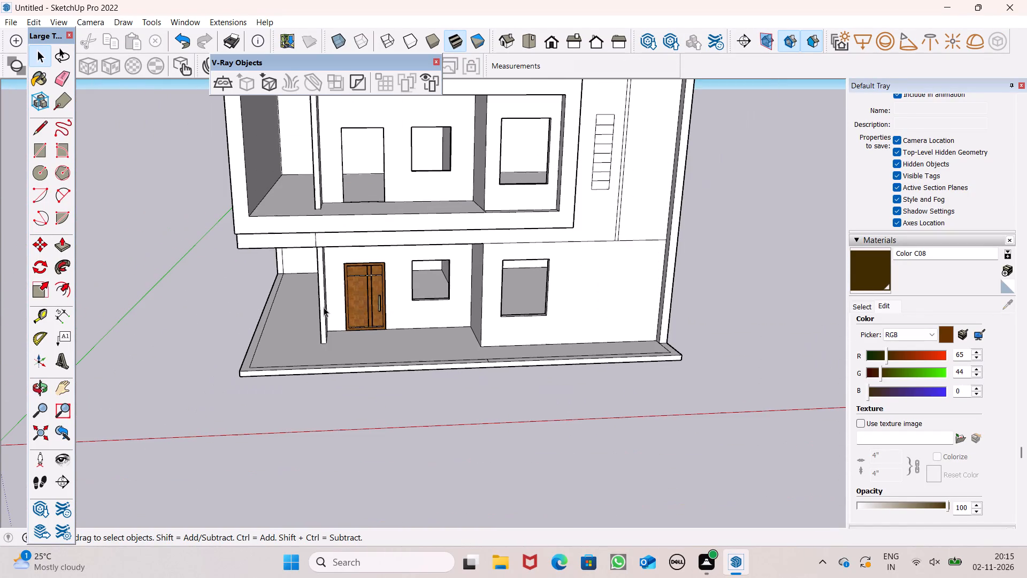
pyautogui.scroll(-4, 417, 293)
pyautogui.scroll(3, 668, 241)
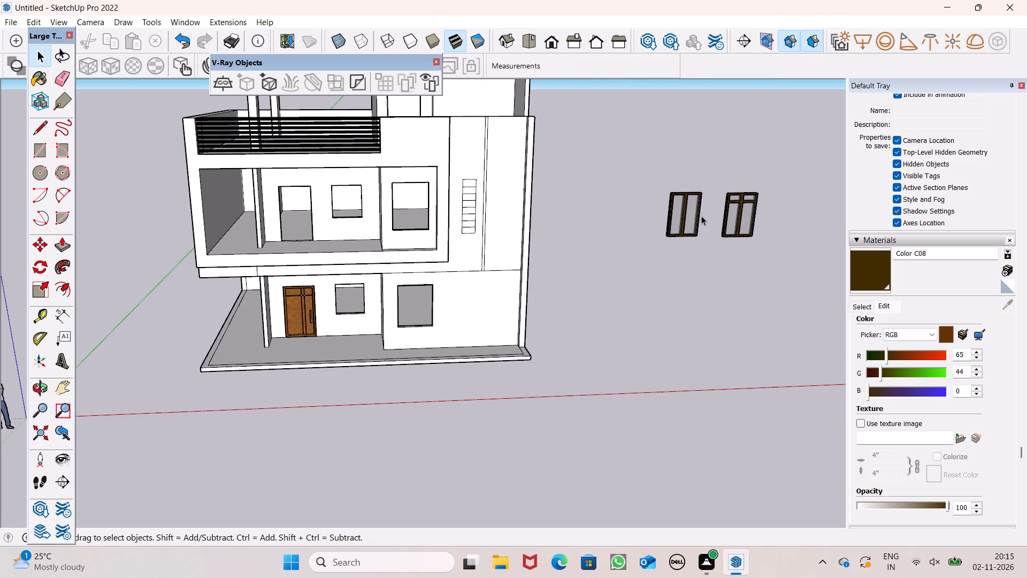
pyautogui.click(694, 215)
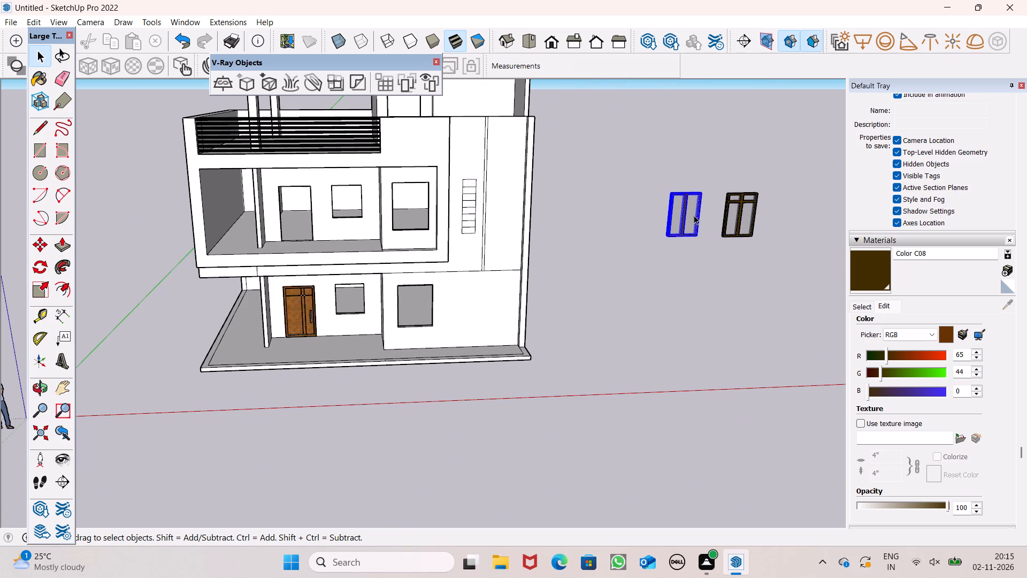
pyautogui.press('m')
pyautogui.press('Return')
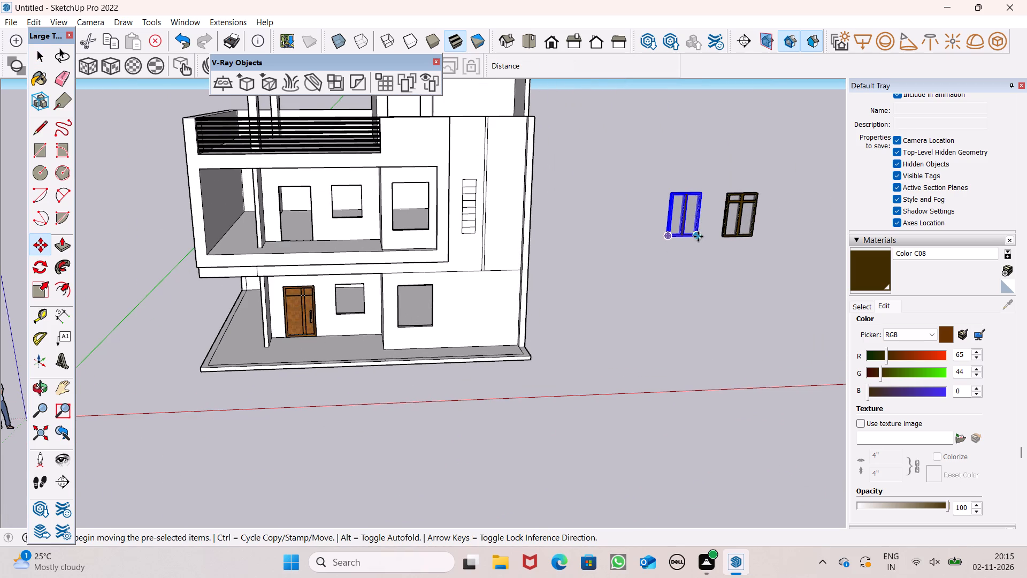
pyautogui.moveTo(698, 237); pyautogui.dragTo(314, 235)
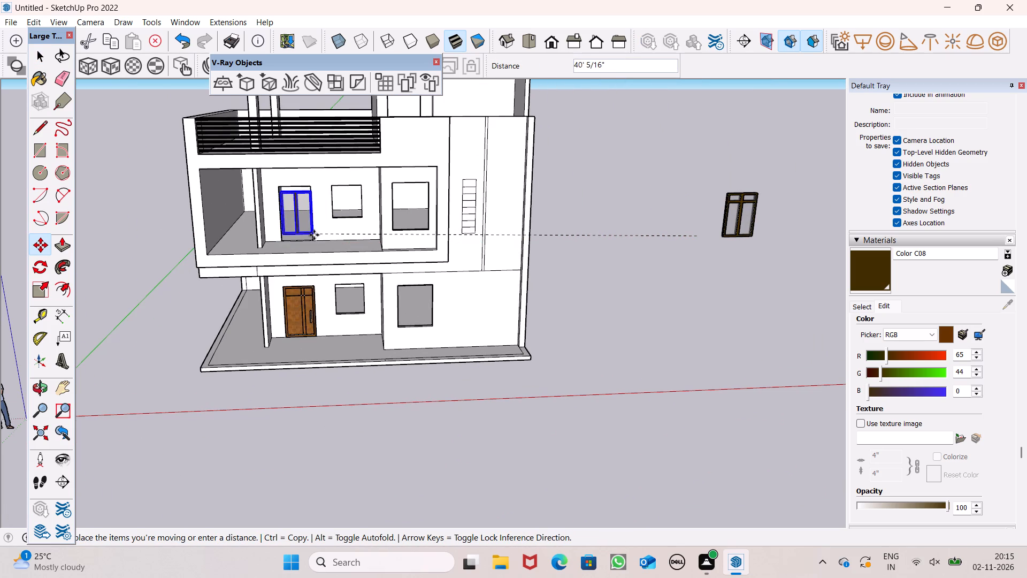
pyautogui.moveTo(314, 235); pyautogui.dragTo(313, 237)
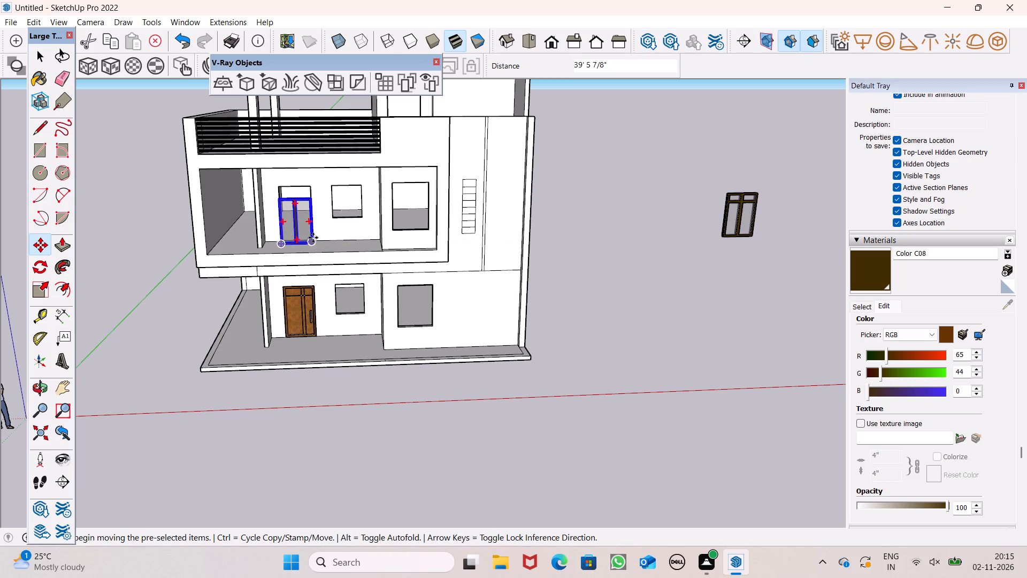
# Move the two-pane panel by its bottom corner onto the upper door opening's side edge nearest the window.
pyautogui.scroll(9, 293, 207)
pyautogui.scroll(-2, 302, 206)
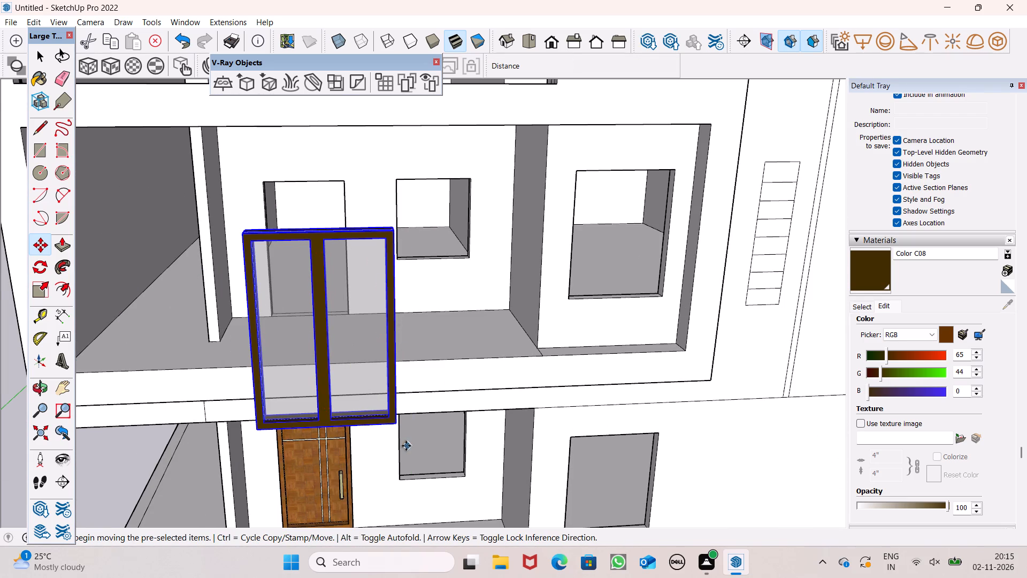
pyautogui.moveTo(397, 421); pyautogui.dragTo(329, 267)
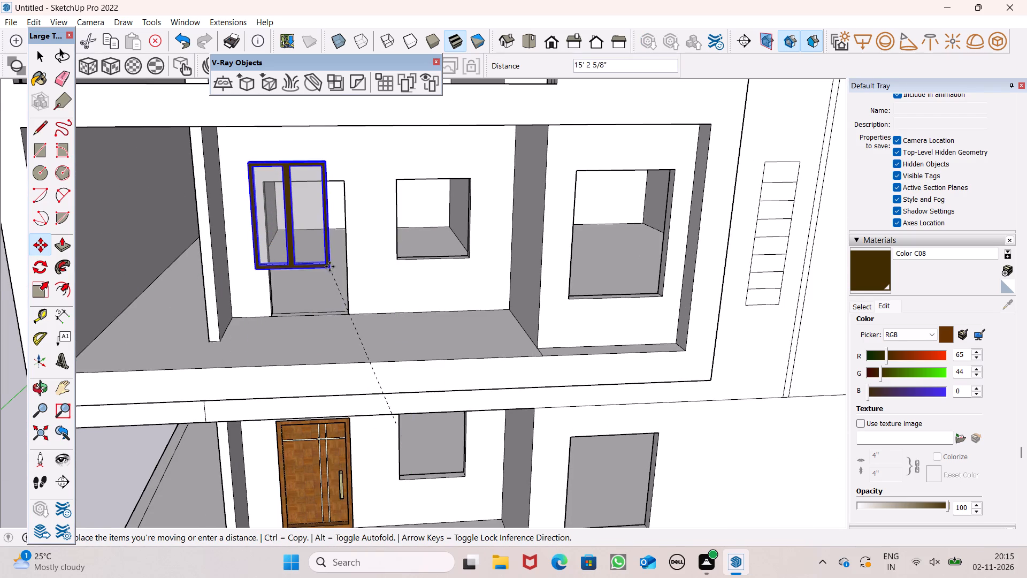
pyautogui.moveTo(329, 267); pyautogui.dragTo(310, 177)
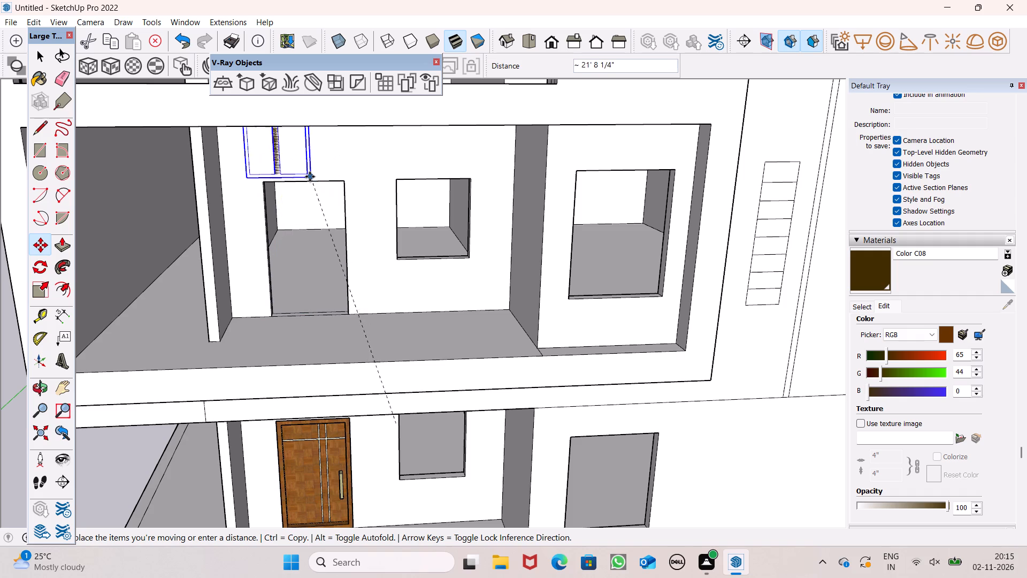
pyautogui.moveTo(310, 177); pyautogui.dragTo(348, 288)
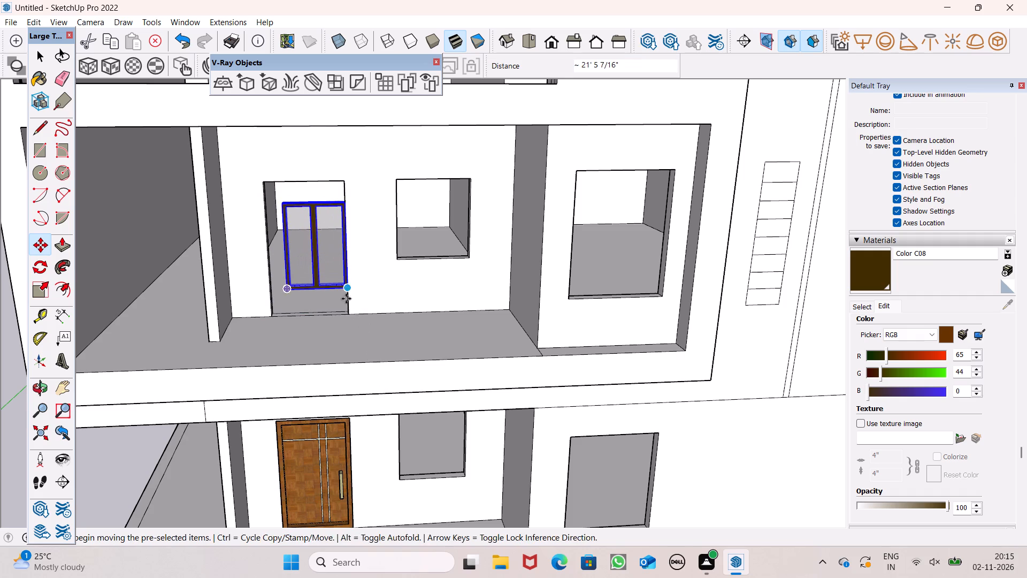
# Lower the two-pane panel along that edge so its bottom corner snaps to the door opening's bottom corner.
pyautogui.moveTo(344, 314); pyautogui.dragTo(337, 367, button='middle')
pyautogui.scroll(8, 335, 363)
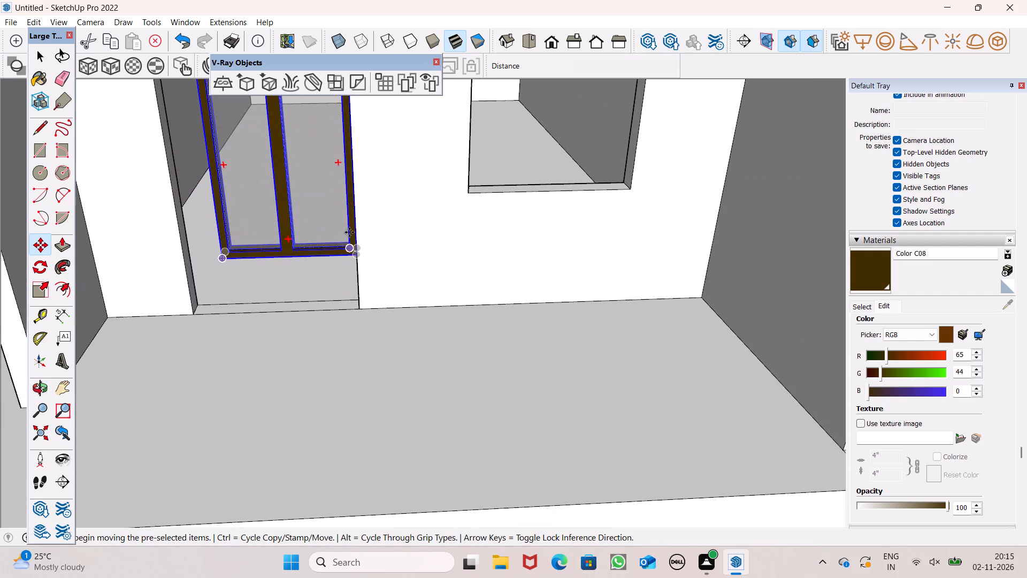
pyautogui.scroll(6, 349, 230)
pyautogui.scroll(-3, 349, 234)
pyautogui.moveTo(403, 307); pyautogui.dragTo(405, 314, button='middle')
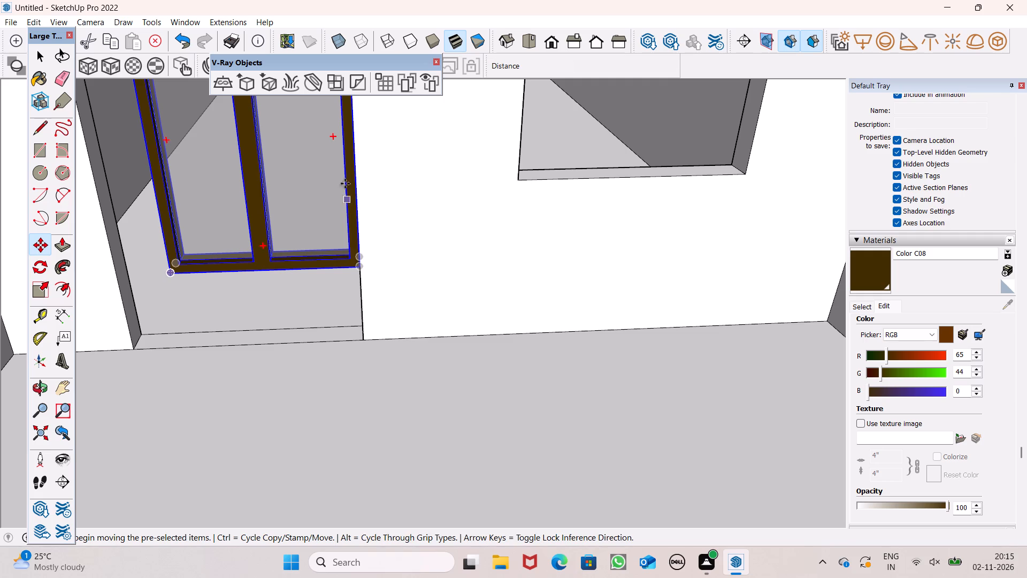
pyautogui.scroll(-2, 461, 253)
pyautogui.moveTo(456, 271); pyautogui.dragTo(462, 278, button='middle')
pyautogui.scroll(-1, 489, 268)
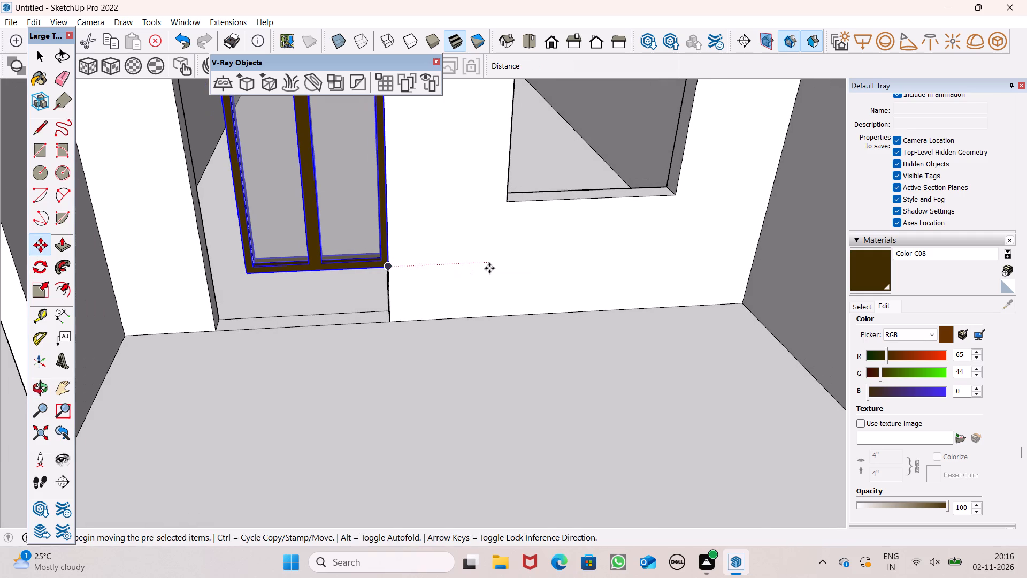
pyautogui.scroll(-2, 489, 268)
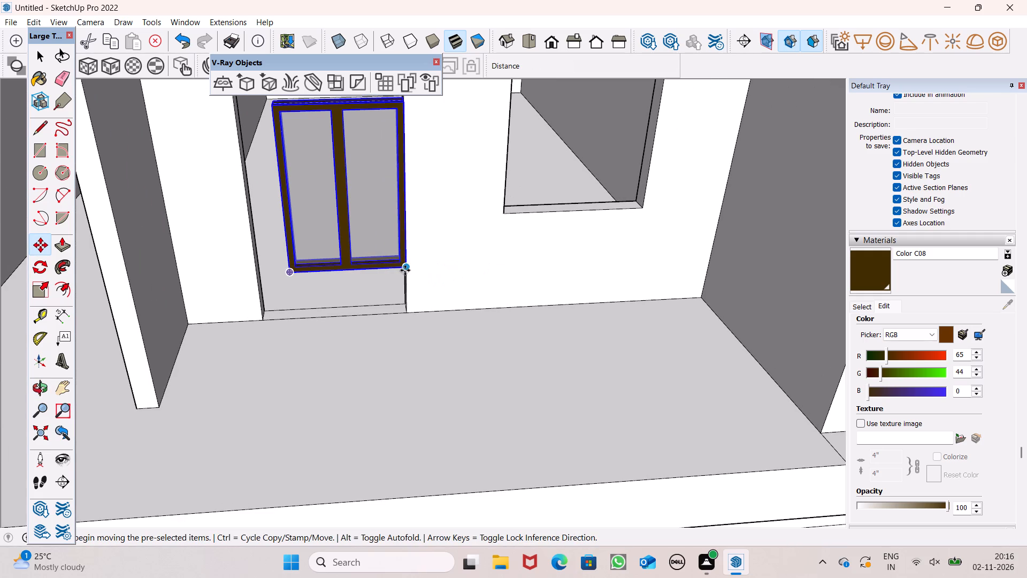
pyautogui.moveTo(405, 269); pyautogui.dragTo(405, 313)
pyautogui.scroll(-3, 466, 317)
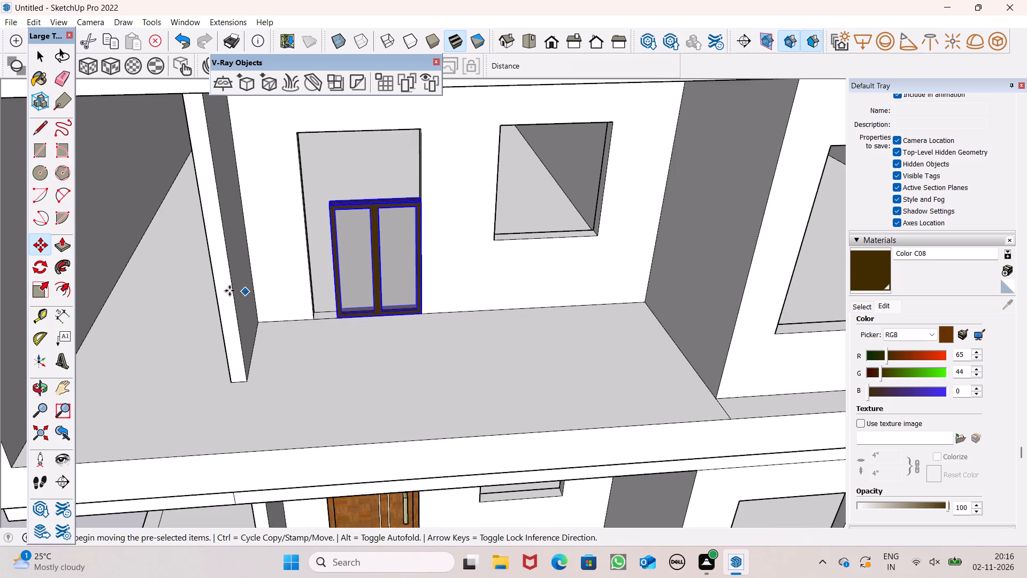
# Scale only the height of the two-pane panel upward to reach the top of the upper door opening.
pyautogui.click(45, 293)
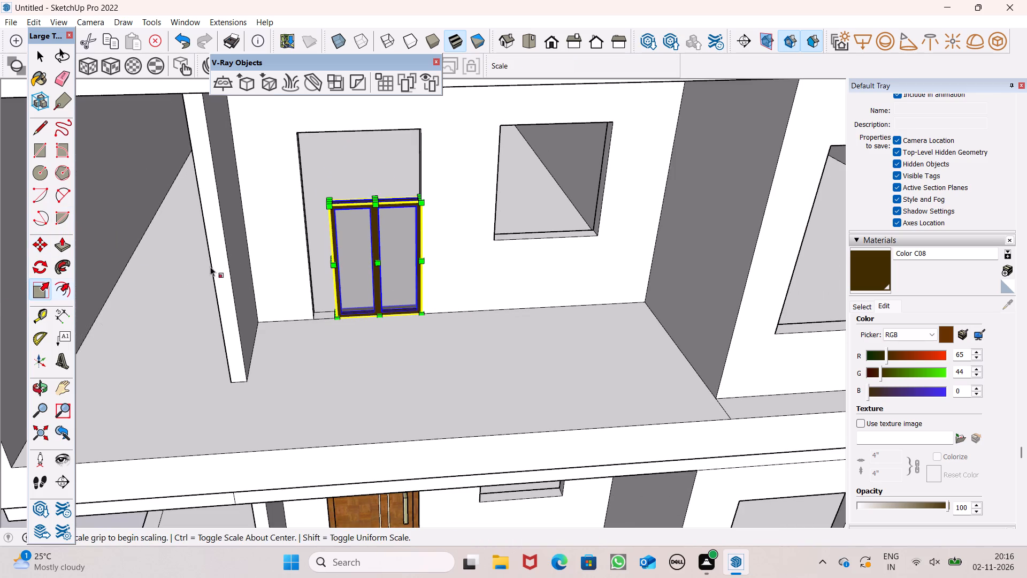
pyautogui.scroll(-2, 352, 142)
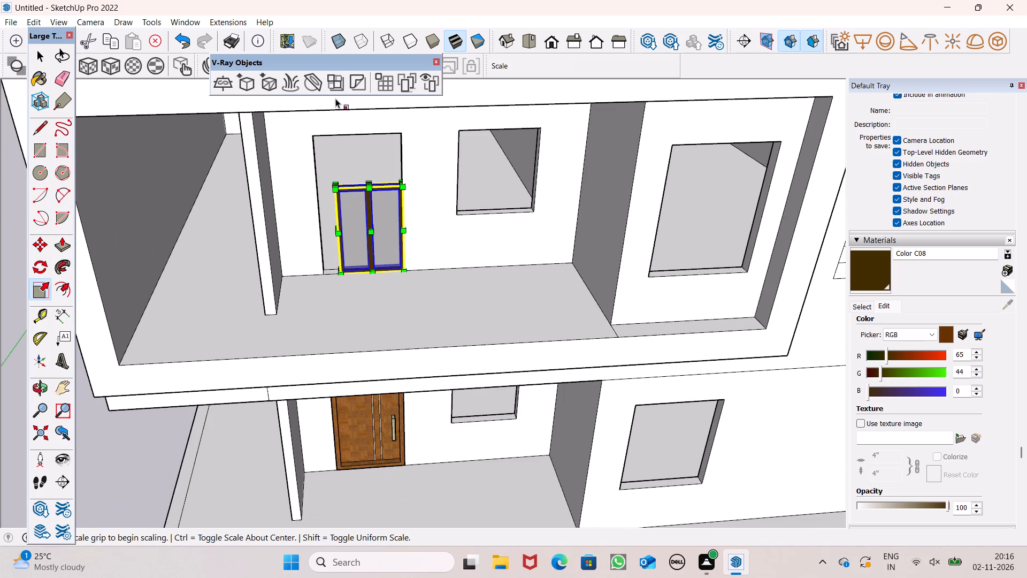
pyautogui.scroll(7, 337, 113)
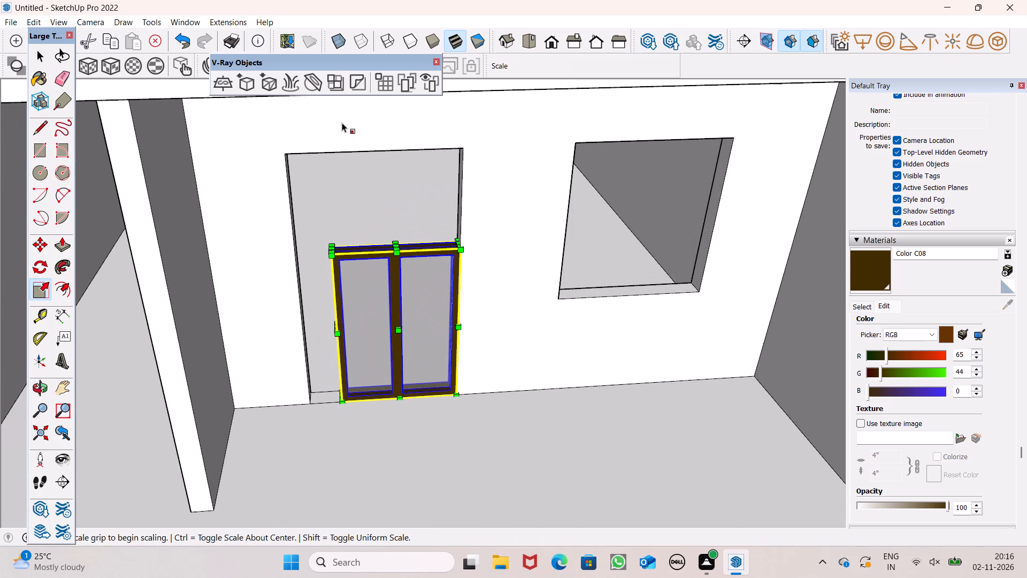
pyautogui.scroll(1, 342, 123)
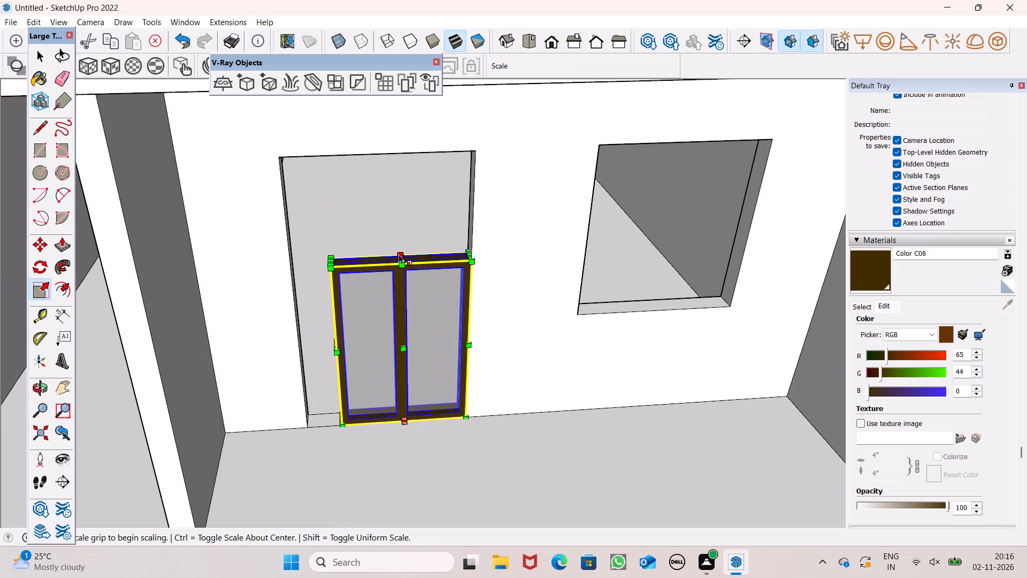
pyautogui.moveTo(398, 254); pyautogui.dragTo(396, 217)
pyautogui.hotkey('ctrl', 'z')
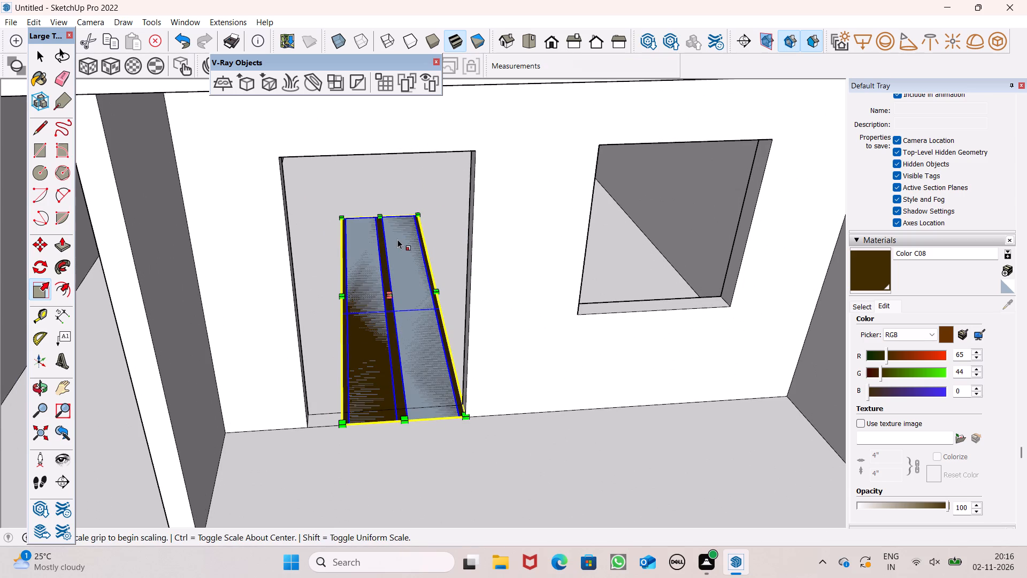
pyautogui.moveTo(398, 256); pyautogui.dragTo(396, 227)
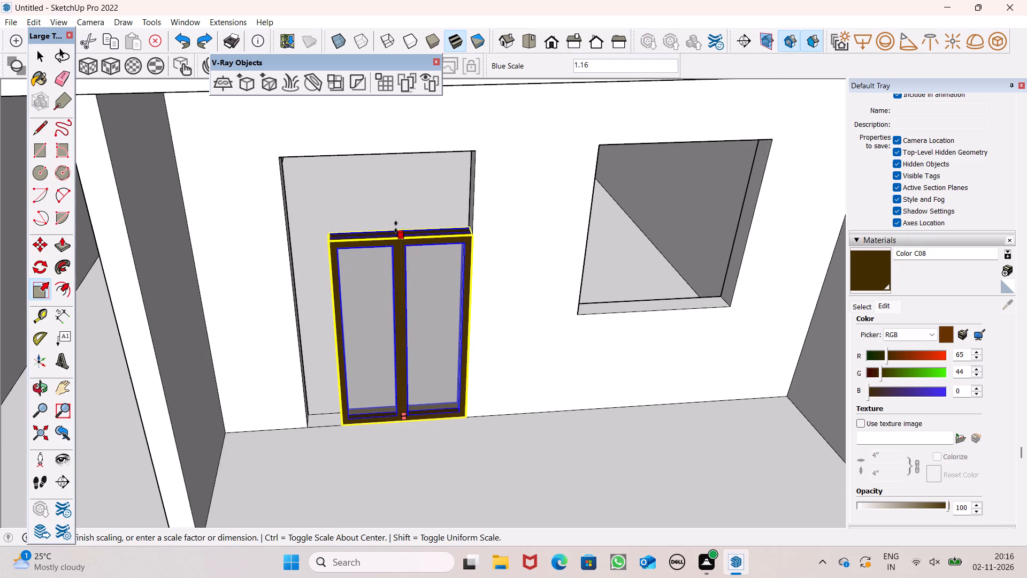
pyautogui.moveTo(396, 227); pyautogui.dragTo(407, 155)
# Scale the two-pane panel's width out to the door opening's opposite side, filling the opening, and deselect it.
pyautogui.moveTo(371, 332); pyautogui.dragTo(444, 362, button='middle')
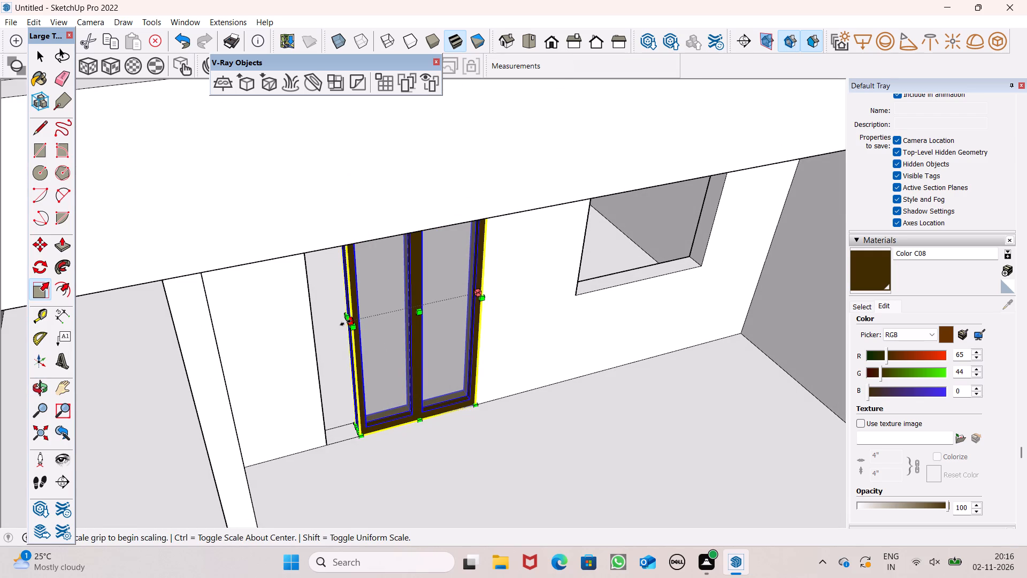
pyautogui.moveTo(346, 322); pyautogui.dragTo(316, 337)
pyautogui.scroll(-3, 326, 275)
pyautogui.moveTo(437, 302); pyautogui.dragTo(332, 208, button='middle')
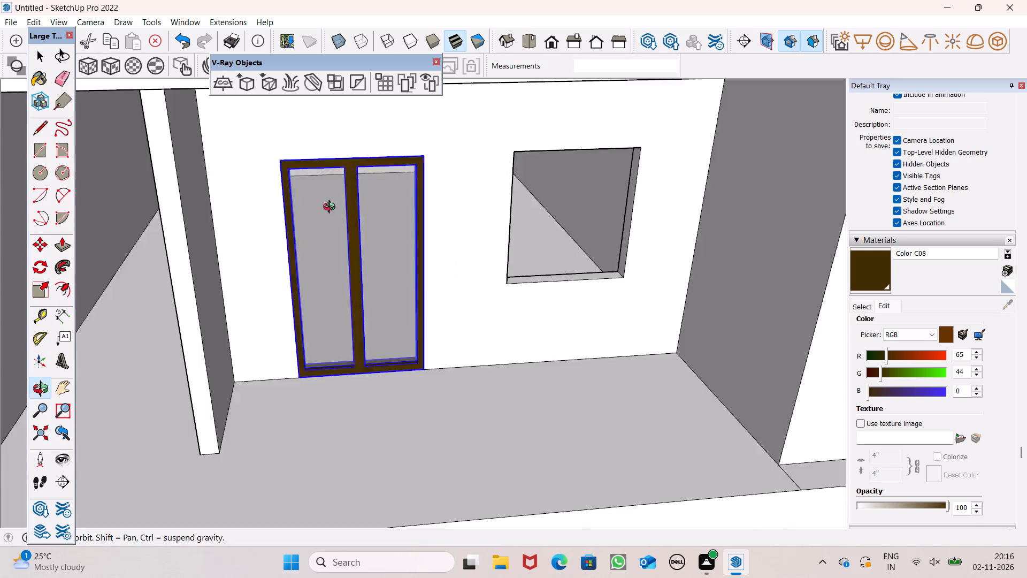
pyautogui.moveTo(332, 208); pyautogui.dragTo(315, 174, button='middle')
pyautogui.press('space')
pyautogui.scroll(-14, 378, 179)
pyautogui.moveTo(409, 197); pyautogui.dragTo(411, 200, button='middle')
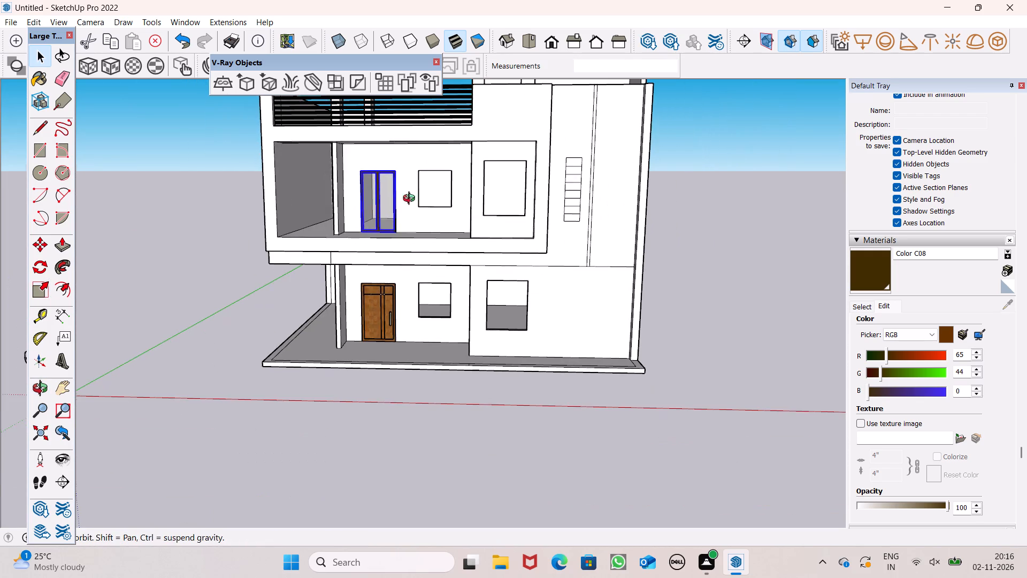
pyautogui.moveTo(411, 200); pyautogui.dragTo(425, 208, button='middle')
pyautogui.click(144, 202)
# Move the four-pane window from beside the house into the larger ground-floor window opening, snapping its outer bottom corner to the opening's.
pyautogui.scroll(-3, 212, 215)
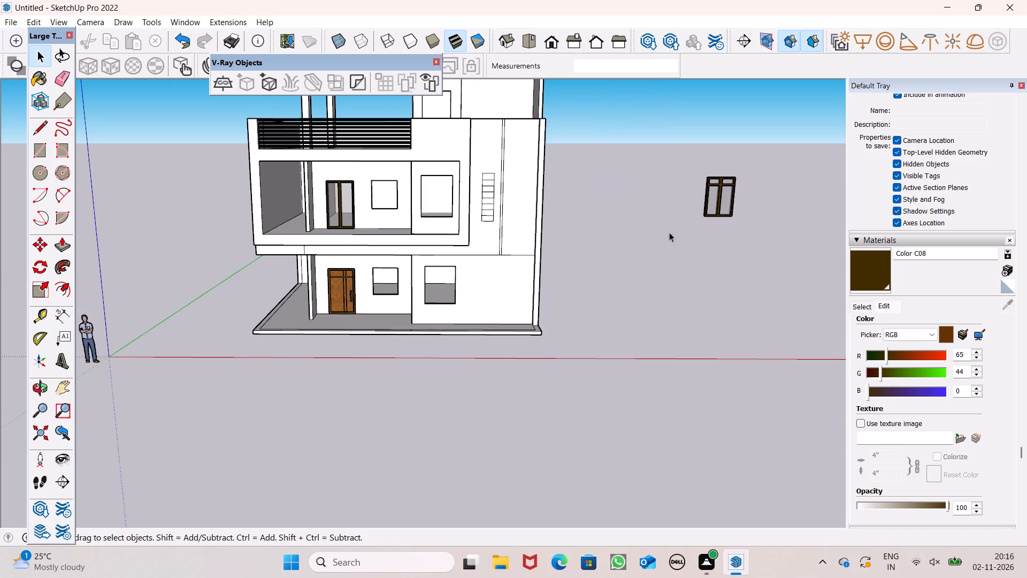
pyautogui.click(725, 200)
pyautogui.press('m')
pyautogui.press('Return')
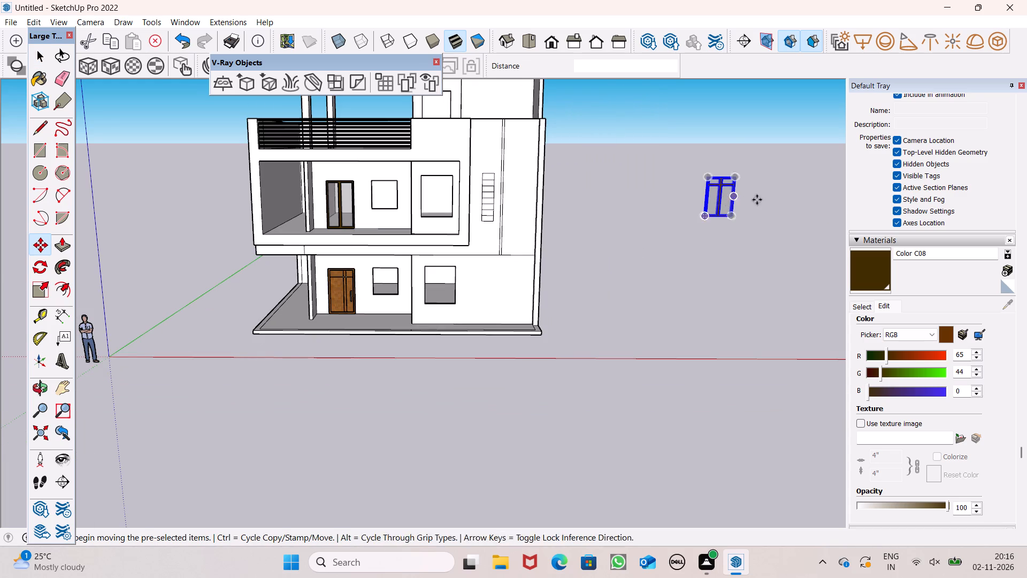
pyautogui.moveTo(734, 225); pyautogui.dragTo(653, 222)
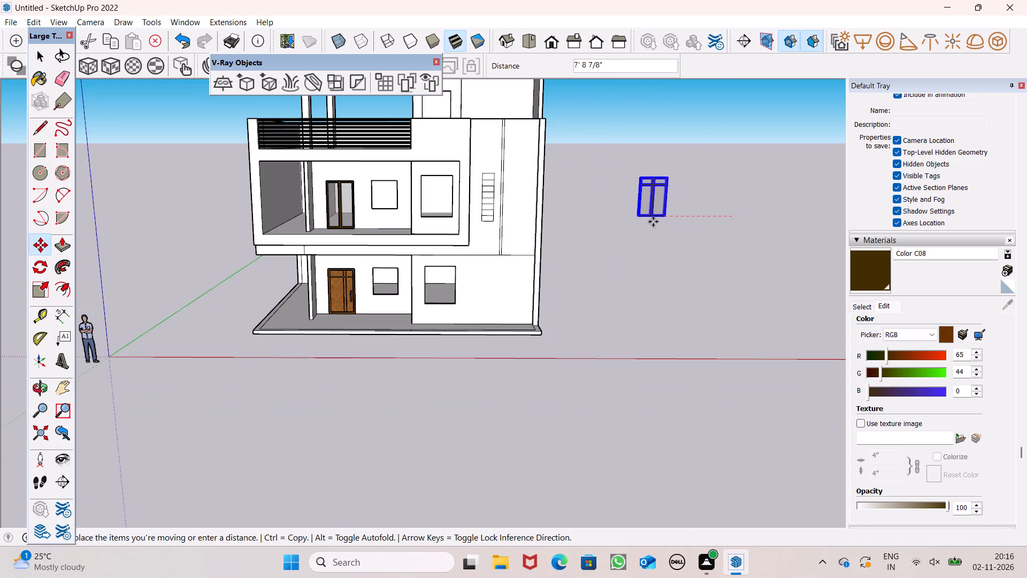
pyautogui.moveTo(653, 222); pyautogui.dragTo(455, 311)
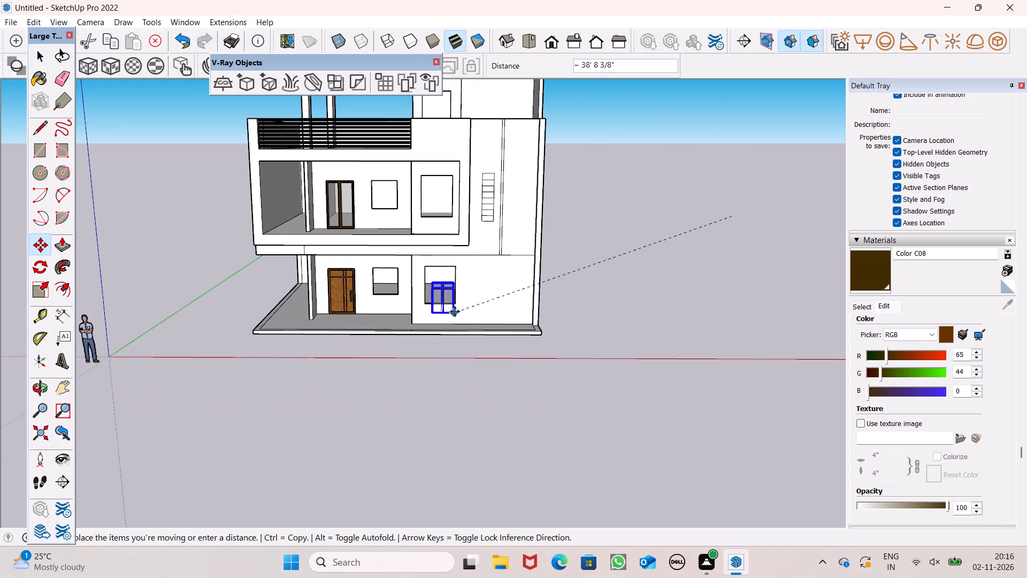
pyautogui.moveTo(455, 311); pyautogui.dragTo(454, 301)
# Scale the four-pane window's width to the opening's opposite side so it spans the full opening width.
pyautogui.scroll(1, 447, 295)
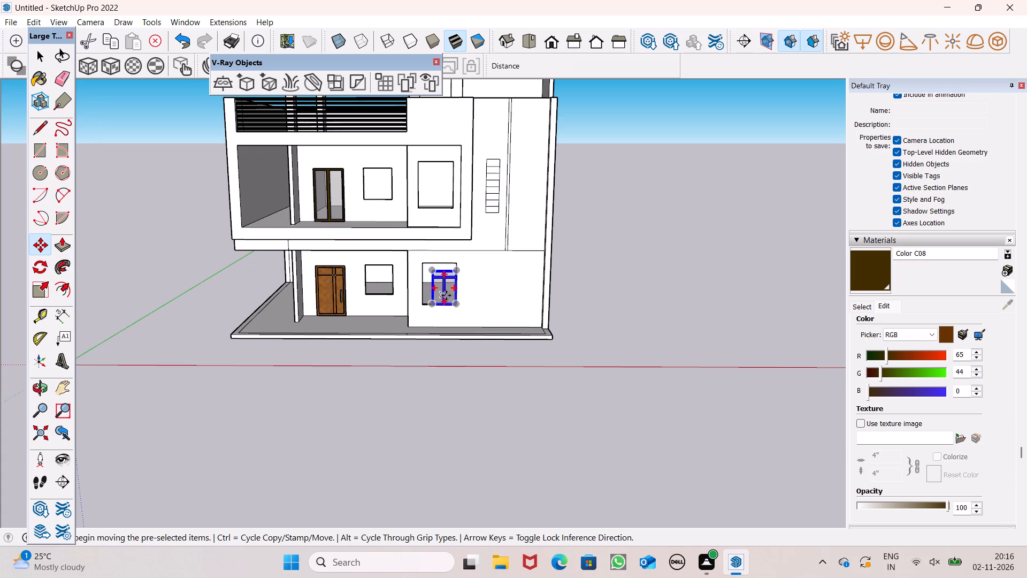
pyautogui.scroll(10, 449, 282)
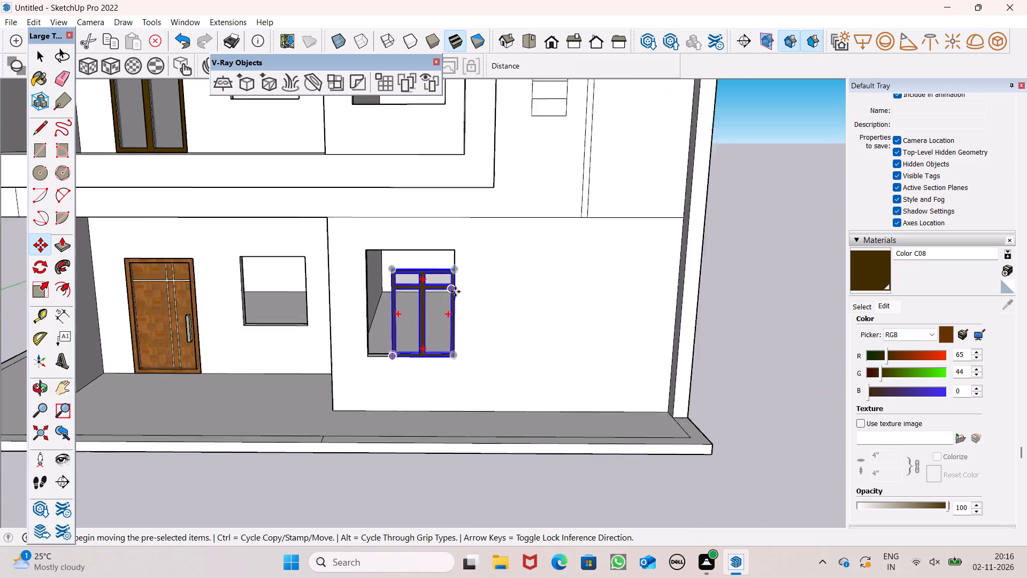
pyautogui.scroll(5, 455, 292)
pyautogui.moveTo(471, 321); pyautogui.dragTo(504, 370, button='middle')
pyautogui.scroll(7, 479, 396)
pyautogui.middleClick(477, 406)
pyautogui.moveTo(494, 447); pyautogui.dragTo(349, 438, button='middle')
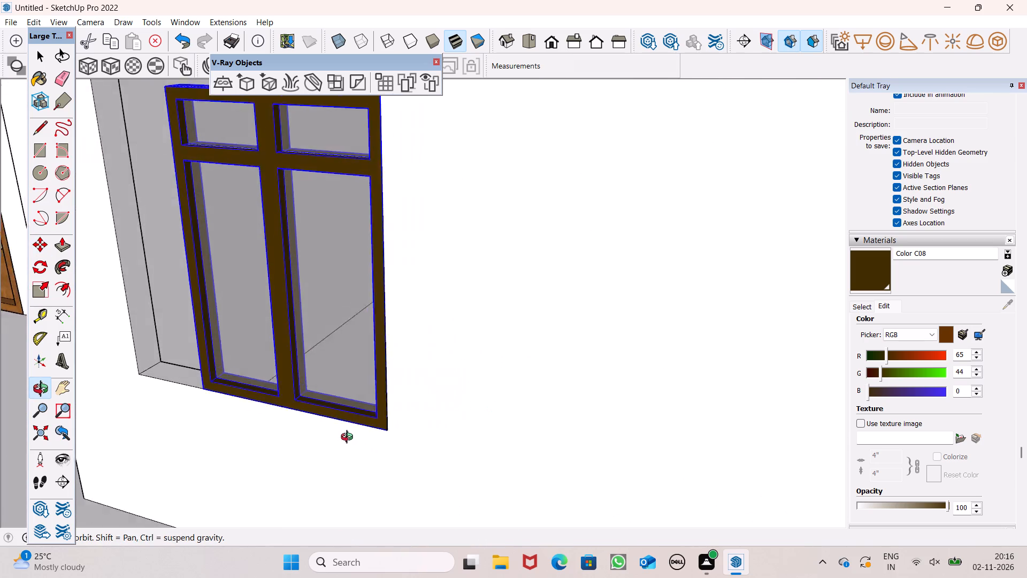
pyautogui.moveTo(349, 438); pyautogui.dragTo(579, 397, button='middle')
pyautogui.scroll(1, 343, 431)
pyautogui.scroll(-5, 566, 301)
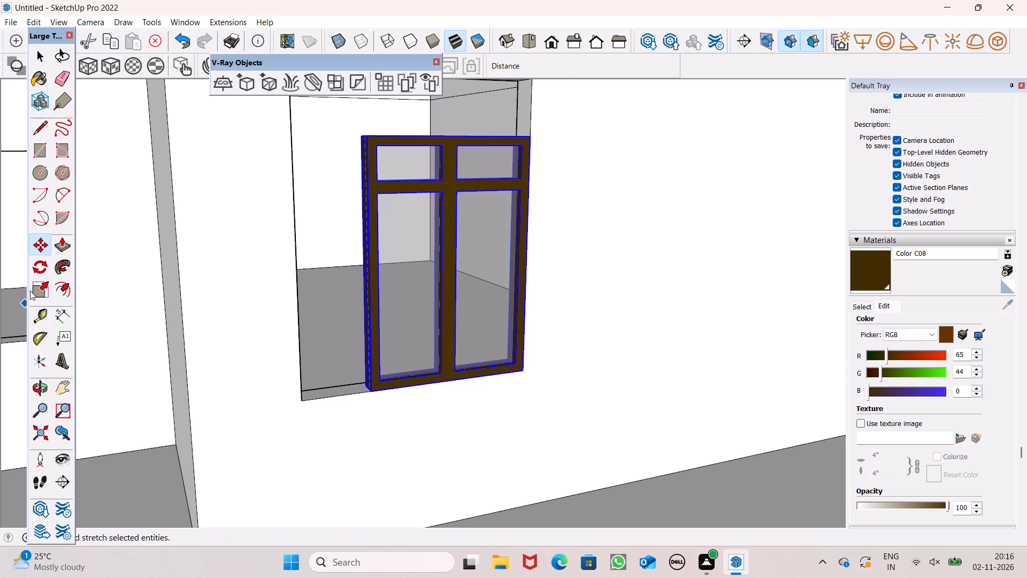
pyautogui.click(31, 291)
pyautogui.moveTo(362, 270); pyautogui.dragTo(357, 268)
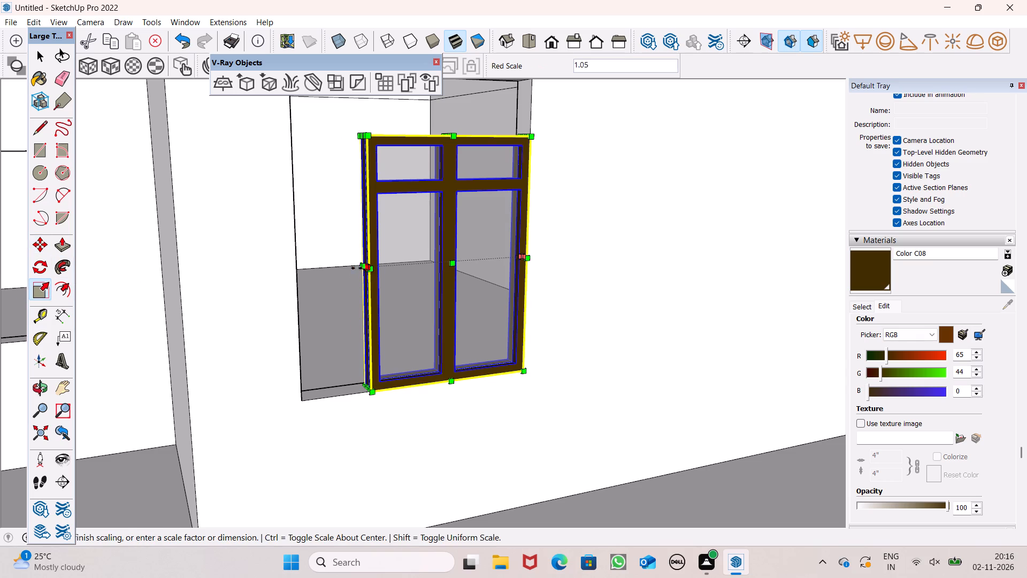
pyautogui.moveTo(357, 268); pyautogui.dragTo(299, 279)
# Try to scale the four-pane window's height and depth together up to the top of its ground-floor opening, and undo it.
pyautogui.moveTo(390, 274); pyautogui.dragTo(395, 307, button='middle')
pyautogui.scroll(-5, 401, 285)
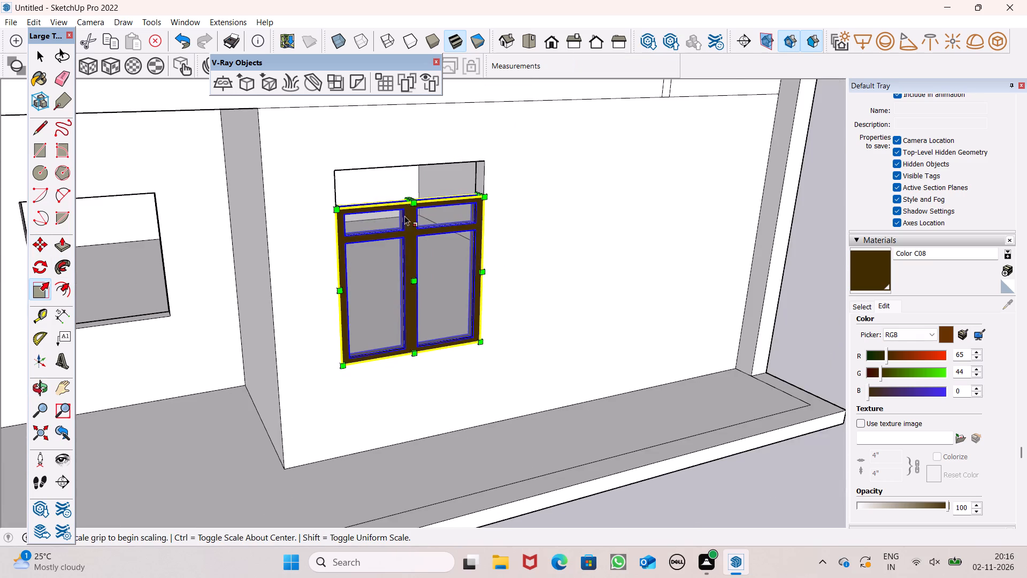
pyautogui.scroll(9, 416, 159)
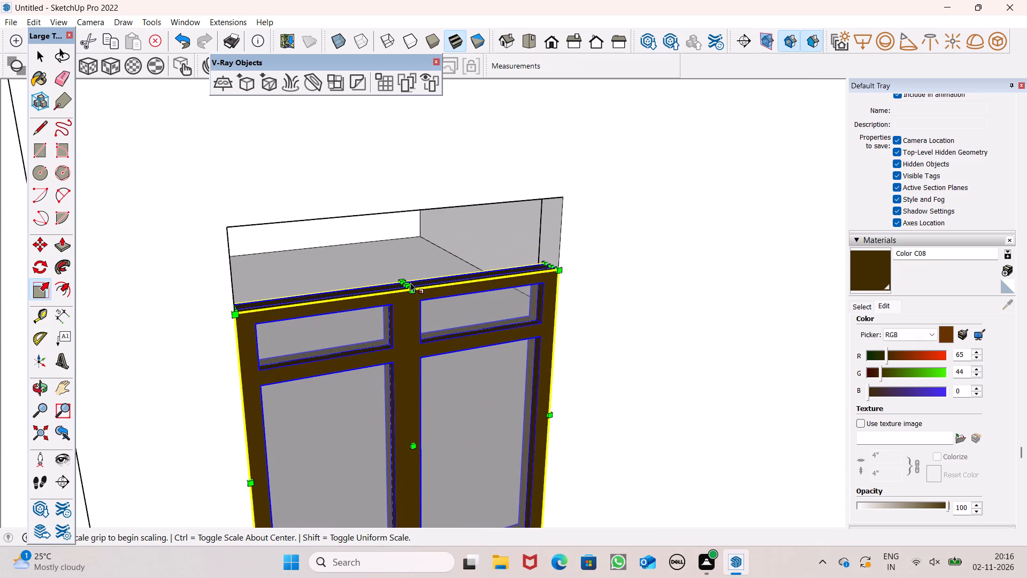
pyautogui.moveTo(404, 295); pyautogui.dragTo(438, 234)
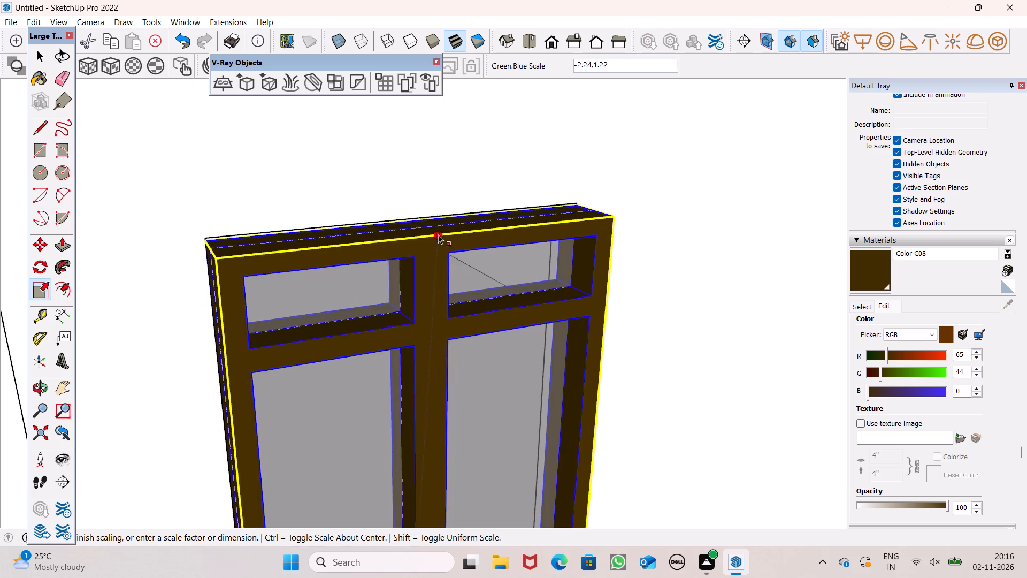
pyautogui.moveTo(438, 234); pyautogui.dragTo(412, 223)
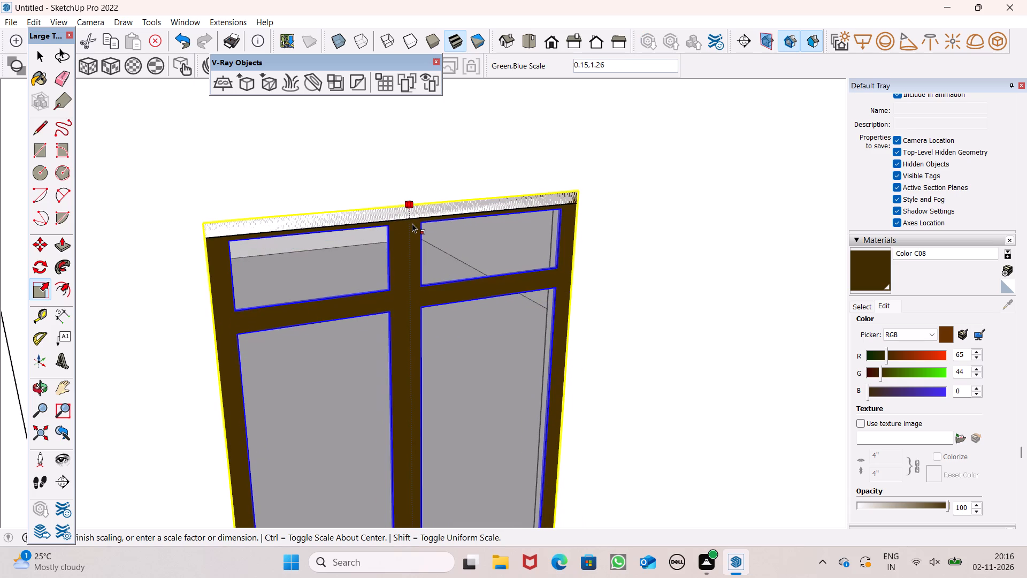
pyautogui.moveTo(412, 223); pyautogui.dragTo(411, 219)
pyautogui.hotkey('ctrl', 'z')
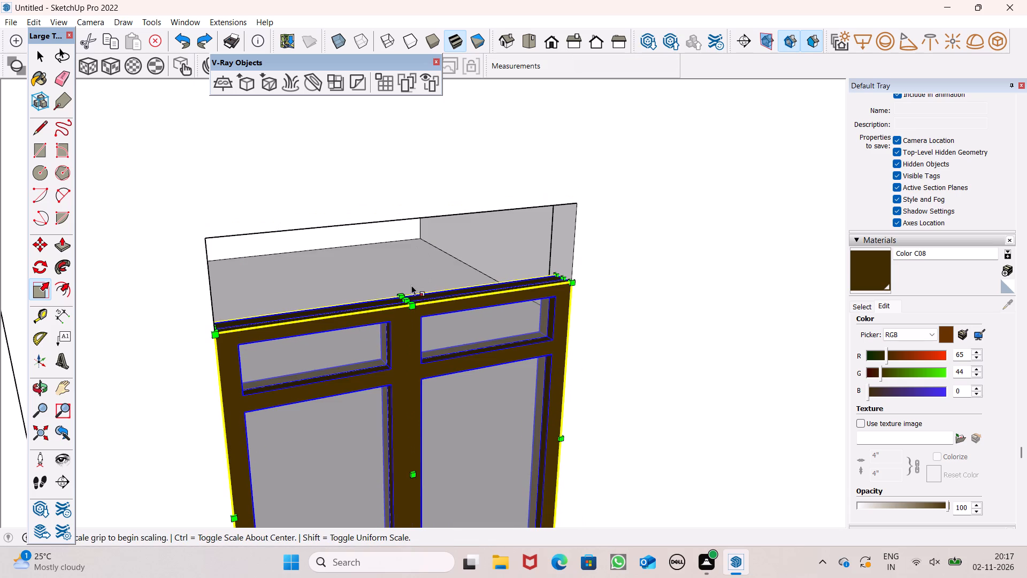
# Scale the four-pane window's height up to the top of its ground-floor opening and deselect it.
pyautogui.moveTo(407, 296); pyautogui.dragTo(418, 220)
pyautogui.press('space')
pyautogui.scroll(-10, 403, 180)
pyautogui.scroll(1, 404, 131)
pyautogui.scroll(-1, 404, 131)
pyautogui.moveTo(528, 210); pyautogui.dragTo(471, 208, button='middle')
pyautogui.scroll(-5, 476, 203)
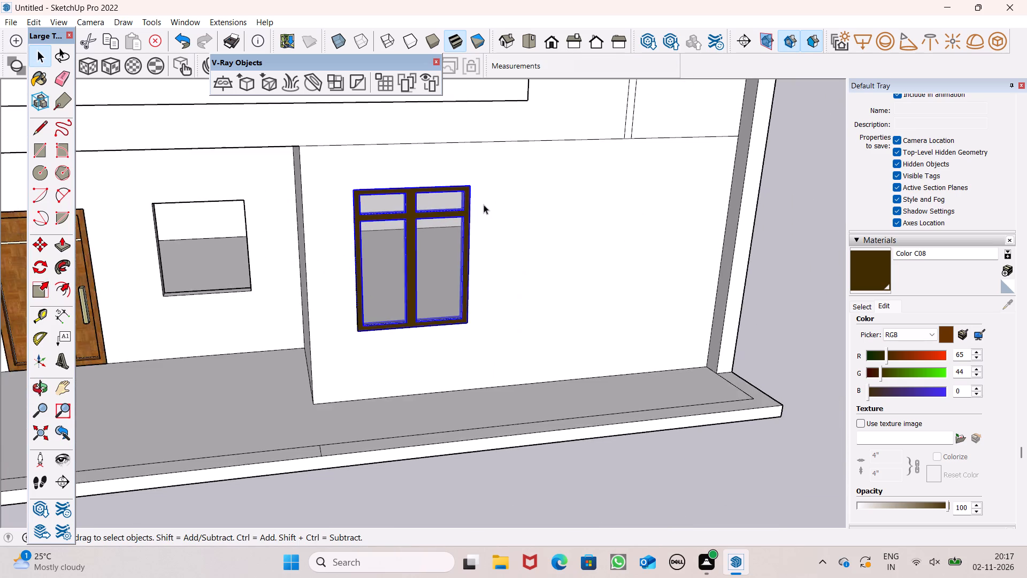
pyautogui.scroll(-4, 484, 204)
pyautogui.click(610, 355)
# Copy the two-pane panel from the upper door opening to beside it, in front of the smaller upper window opening.
pyautogui.scroll(-1, 586, 341)
pyautogui.moveTo(604, 343); pyautogui.dragTo(537, 336, button='middle')
pyautogui.middleClick(593, 329)
pyautogui.middleClick(593, 329)
pyautogui.scroll(-4, 512, 273)
pyautogui.scroll(-2, 653, 277)
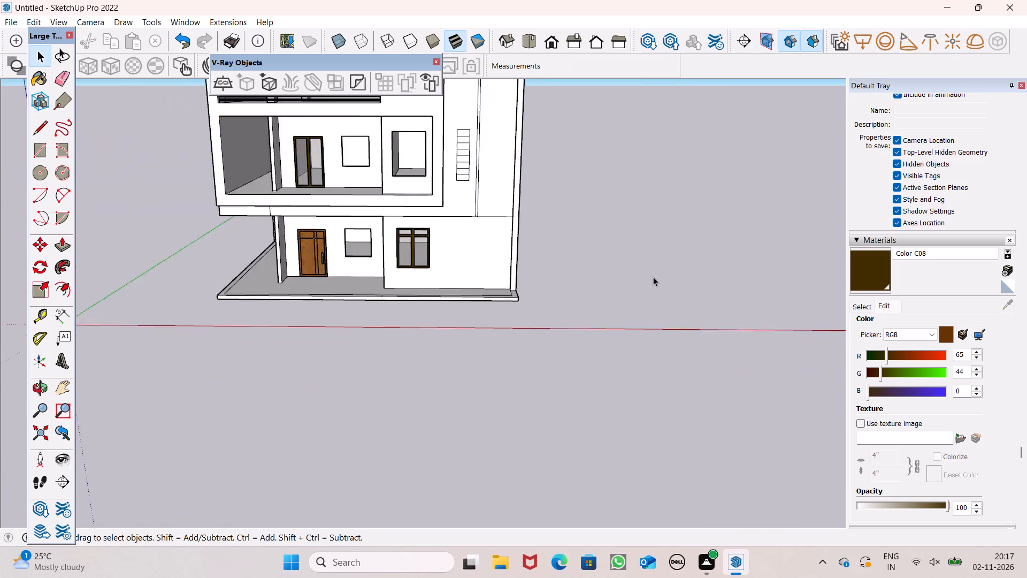
pyautogui.scroll(-3, 653, 277)
pyautogui.scroll(6, 434, 229)
pyautogui.scroll(2, 356, 159)
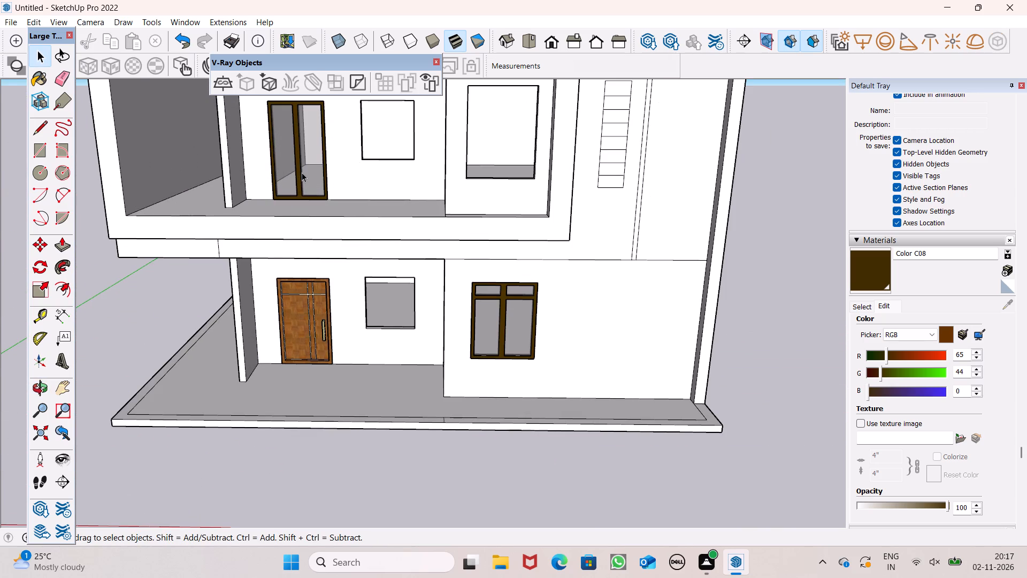
pyautogui.click(301, 170)
pyautogui.scroll(-4, 344, 214)
pyautogui.scroll(6, 325, 135)
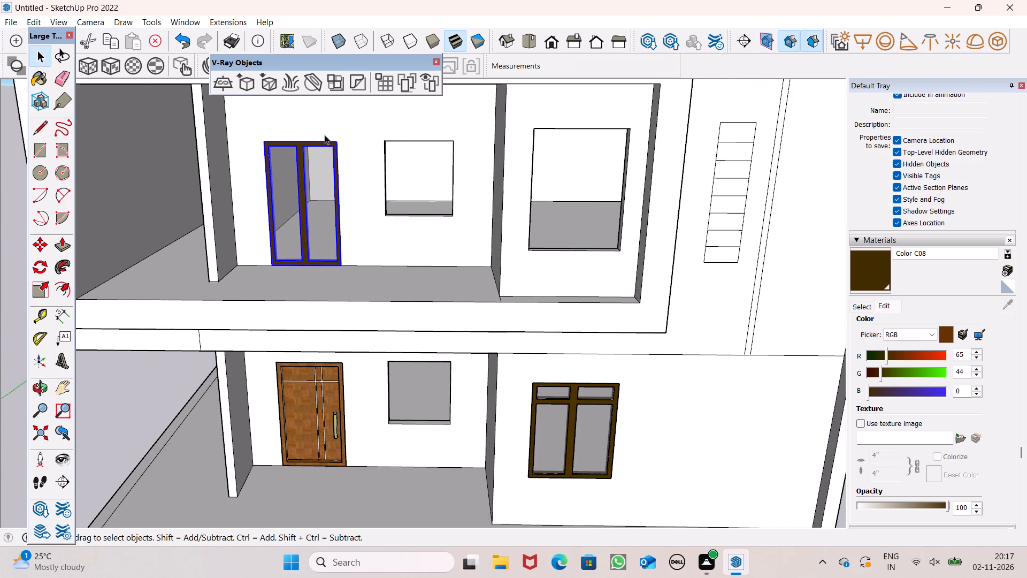
pyautogui.press('m')
pyautogui.press('Return')
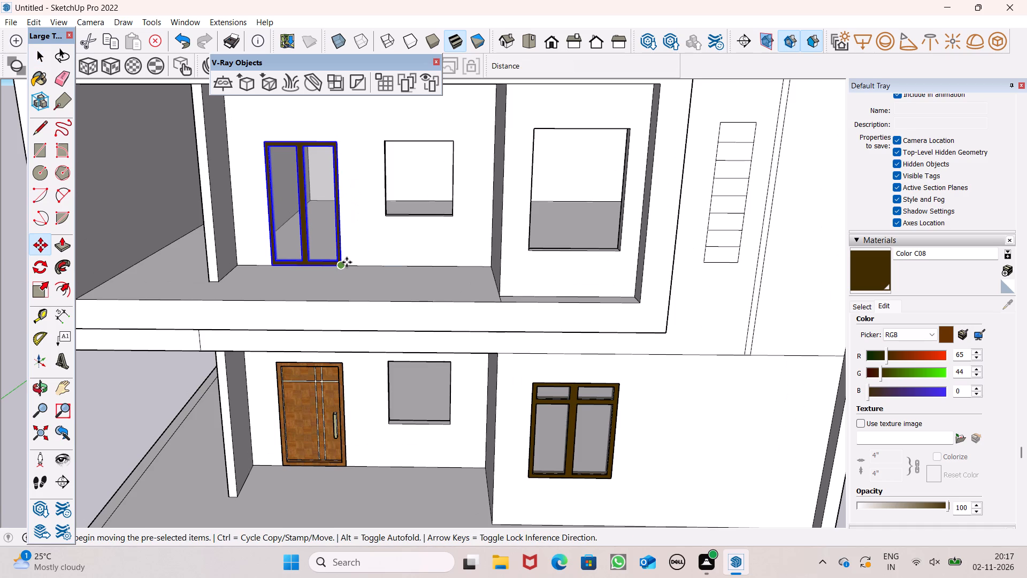
pyautogui.moveTo(350, 262); pyautogui.dragTo(447, 288)
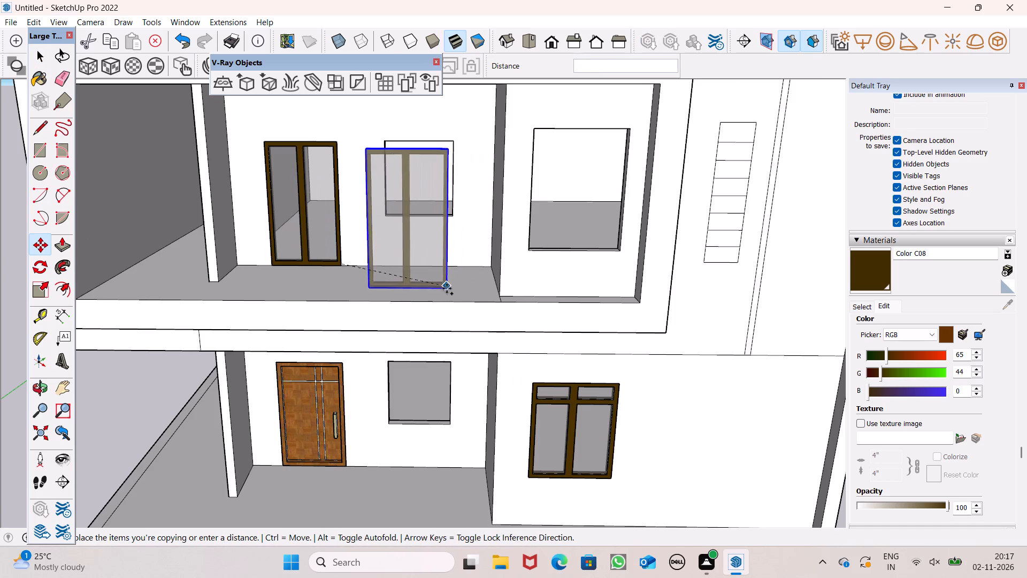
pyautogui.moveTo(447, 288); pyautogui.dragTo(447, 291)
pyautogui.press('space')
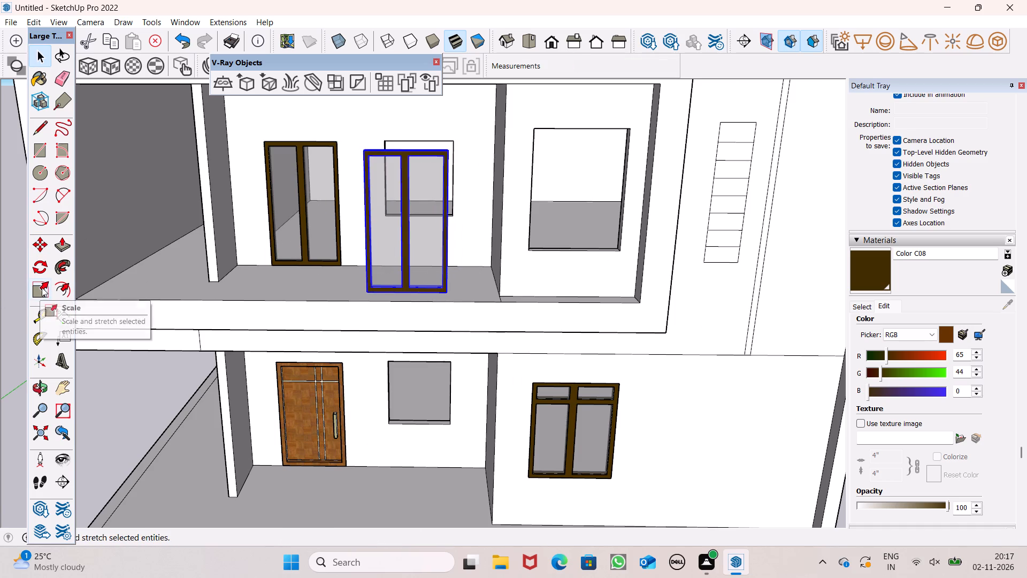
# Scale the copied two-pane panel uniformly to 0.50 of its size.
pyautogui.click(42, 287)
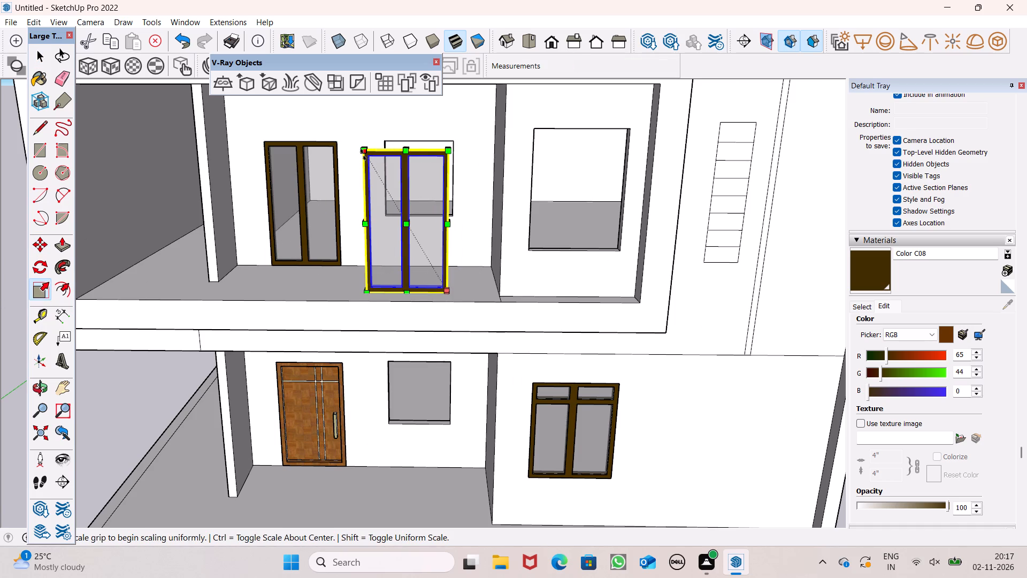
pyautogui.moveTo(363, 154); pyautogui.dragTo(380, 246)
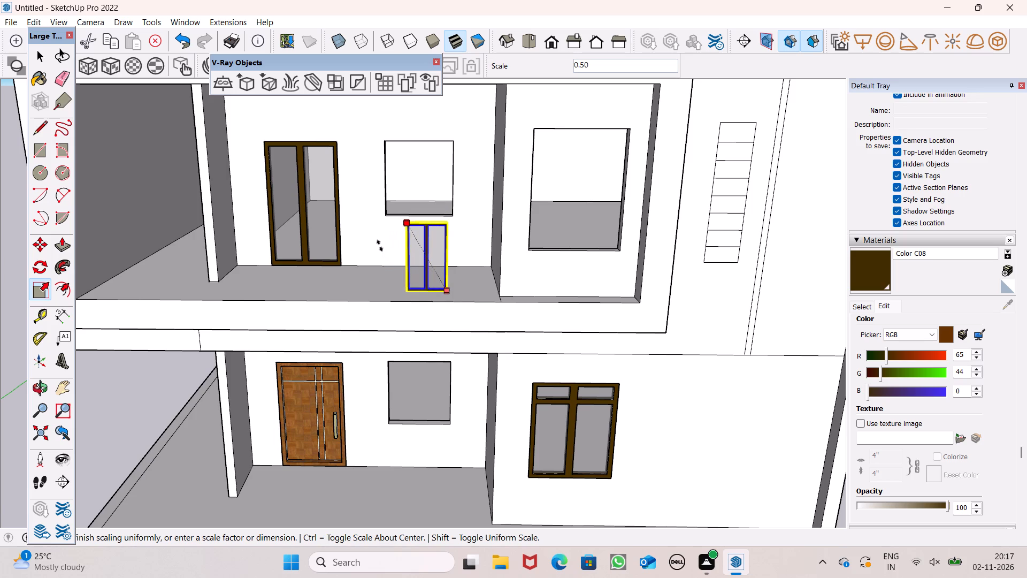
pyautogui.moveTo(380, 246); pyautogui.dragTo(377, 242)
pyautogui.press('space')
# Move the reduced two-pane panel into the smaller upper window opening, snapping its outer bottom corner to the opening's.
pyautogui.scroll(2, 387, 150)
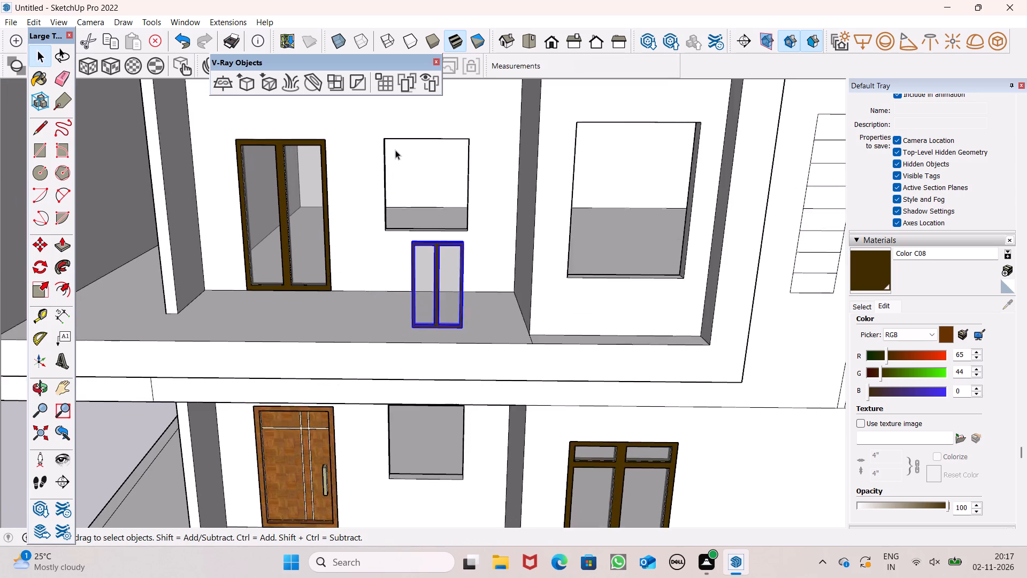
pyautogui.scroll(2, 395, 150)
pyautogui.press('m')
pyautogui.press('Return')
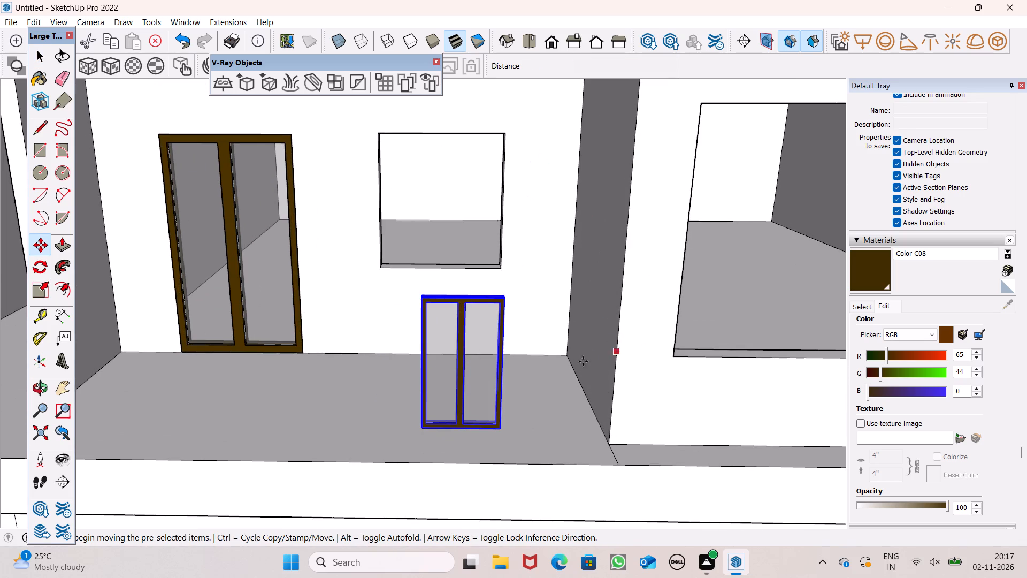
pyautogui.moveTo(496, 436); pyautogui.dragTo(470, 325)
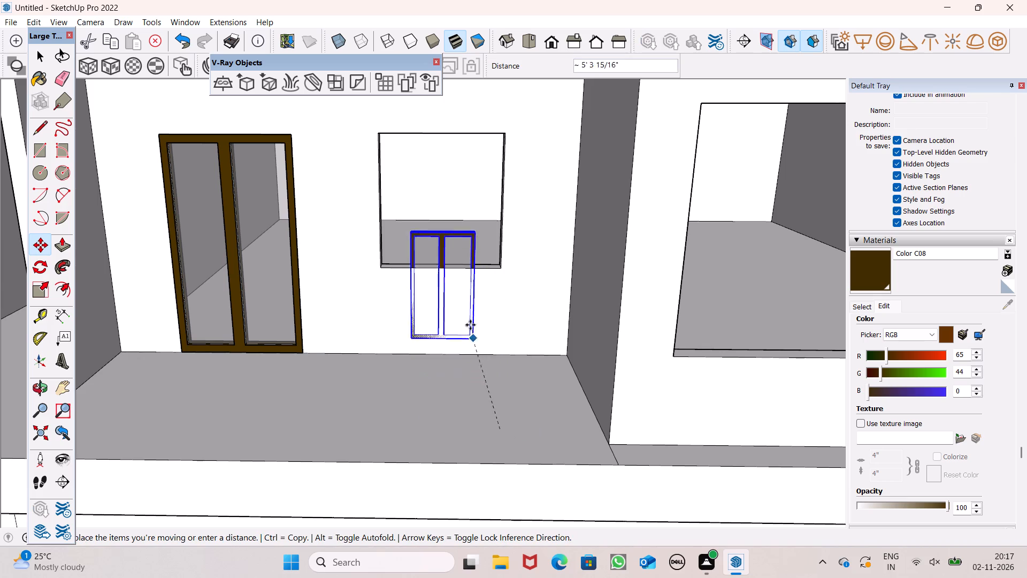
pyautogui.moveTo(470, 325); pyautogui.dragTo(497, 263)
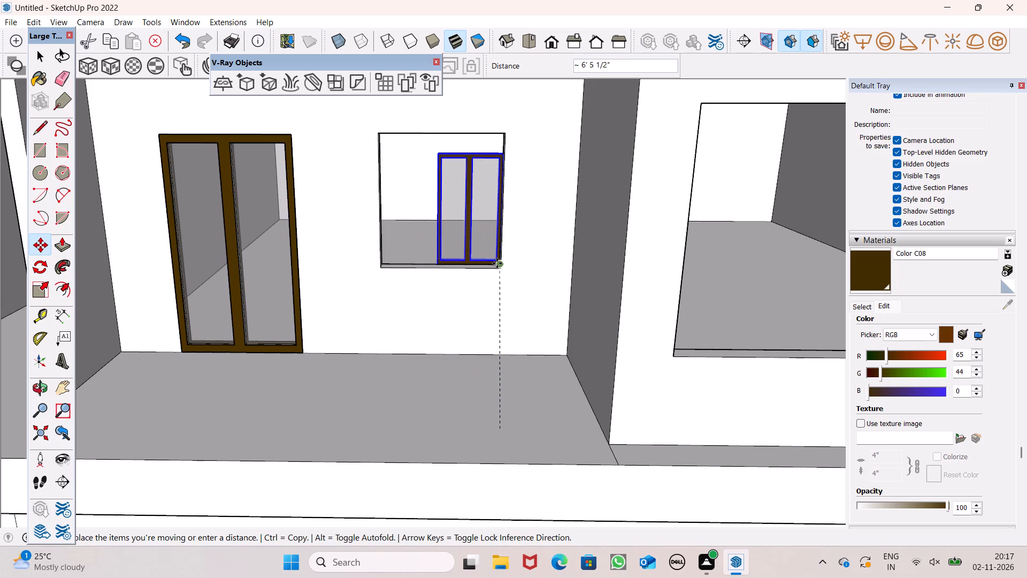
pyautogui.moveTo(497, 263); pyautogui.dragTo(496, 265)
# Scale only the height of the reduced two-pane panel by about 1.18, up to the top of the smaller upper window opening.
pyautogui.moveTo(482, 293); pyautogui.dragTo(564, 317, button='middle')
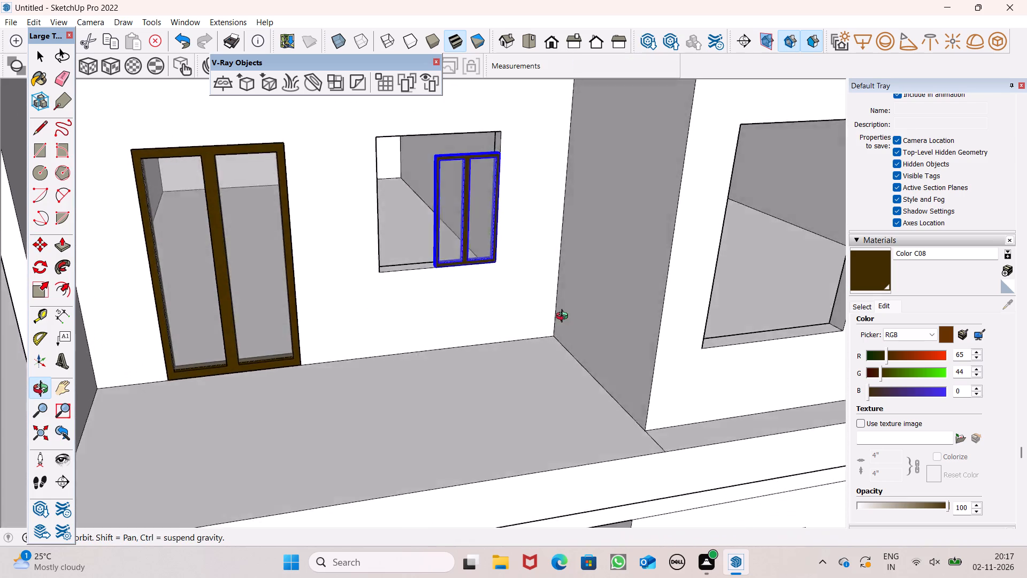
pyautogui.moveTo(564, 317); pyautogui.dragTo(629, 262, button='middle')
pyautogui.scroll(9, 453, 141)
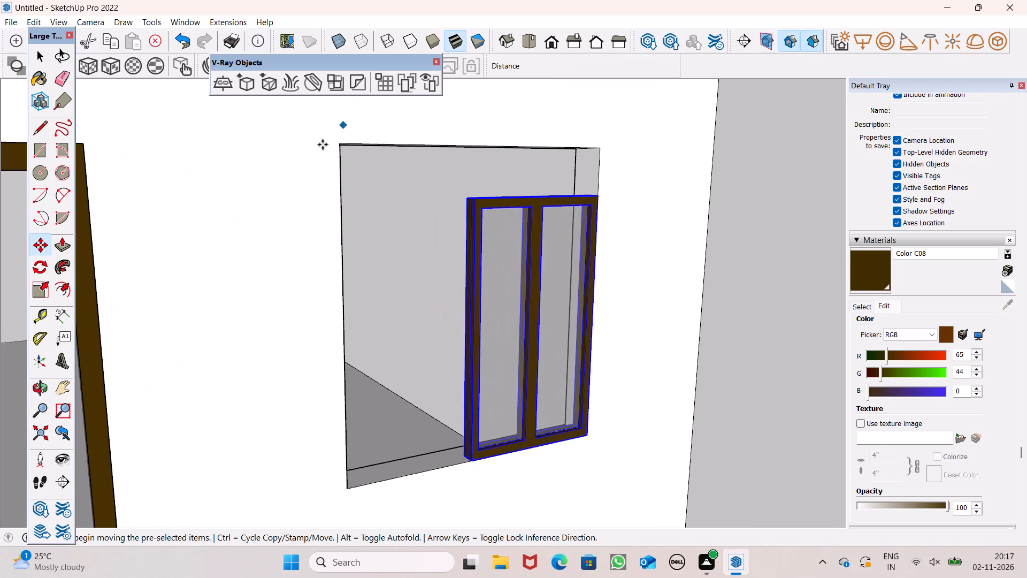
pyautogui.click(39, 291)
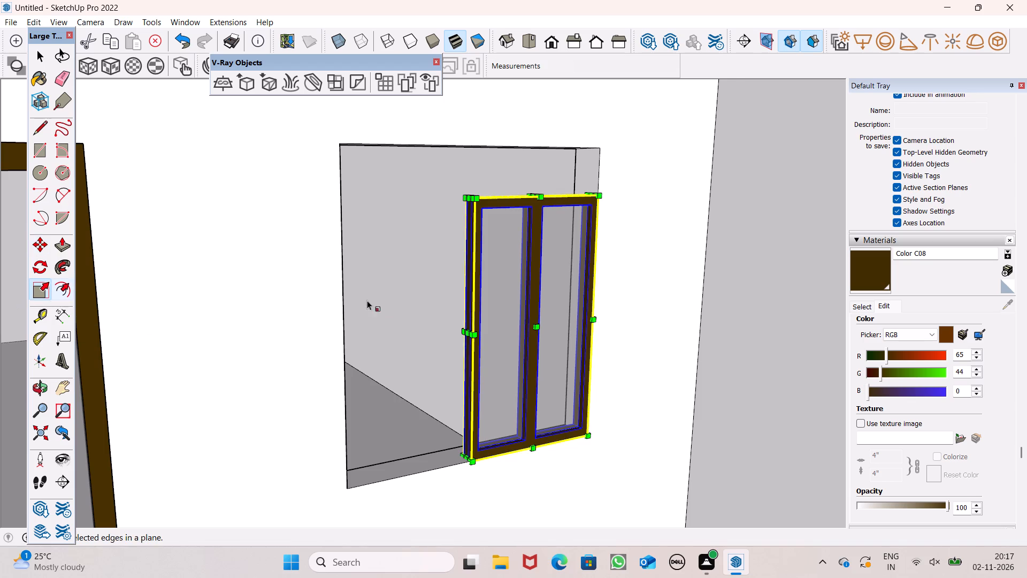
pyautogui.moveTo(412, 321); pyautogui.dragTo(449, 359, button='middle')
pyautogui.scroll(1, 424, 278)
pyautogui.scroll(-3, 424, 278)
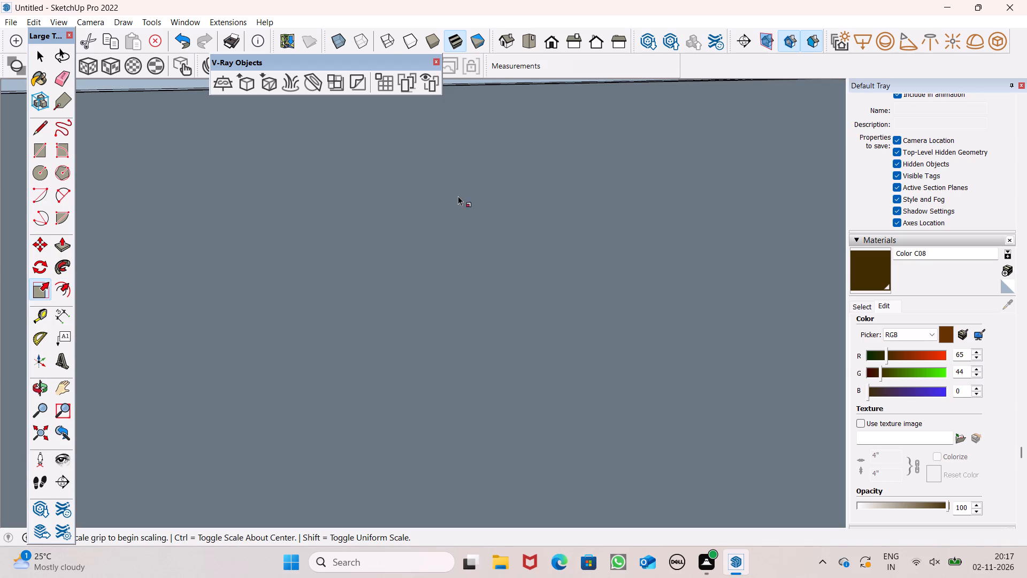
pyautogui.click(549, 44)
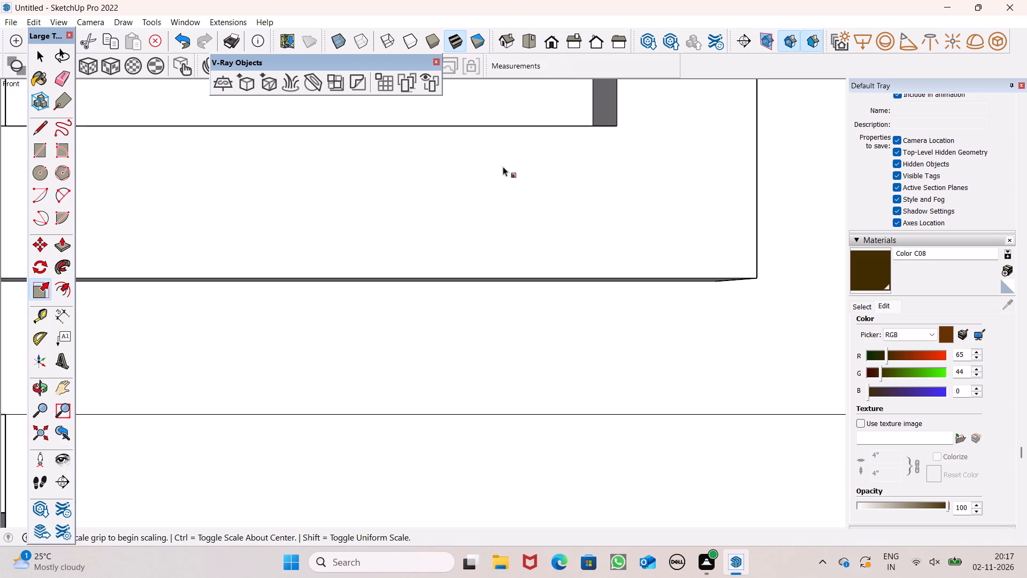
pyautogui.scroll(-17, 511, 236)
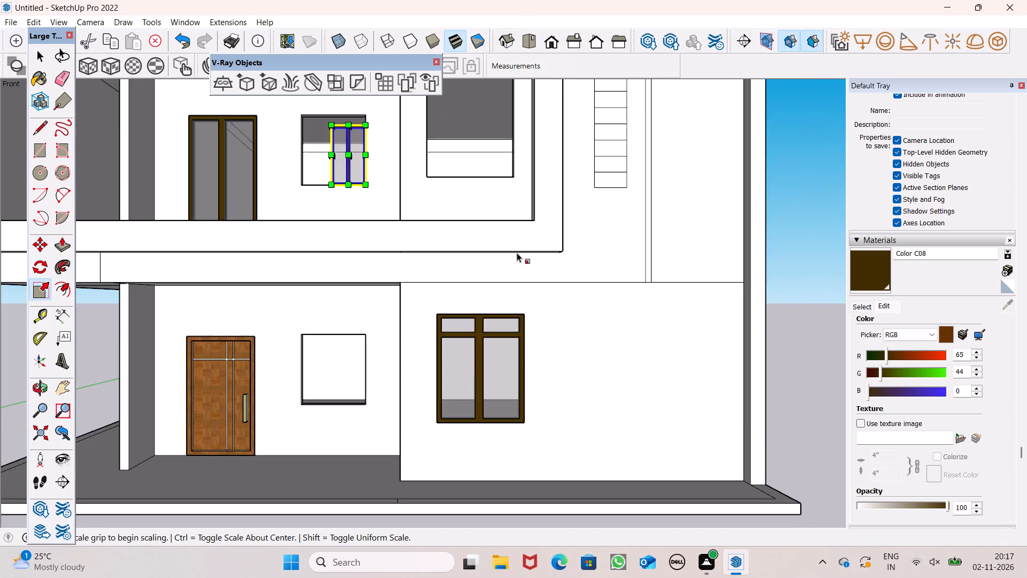
pyautogui.moveTo(532, 258); pyautogui.dragTo(706, 366, button='middle')
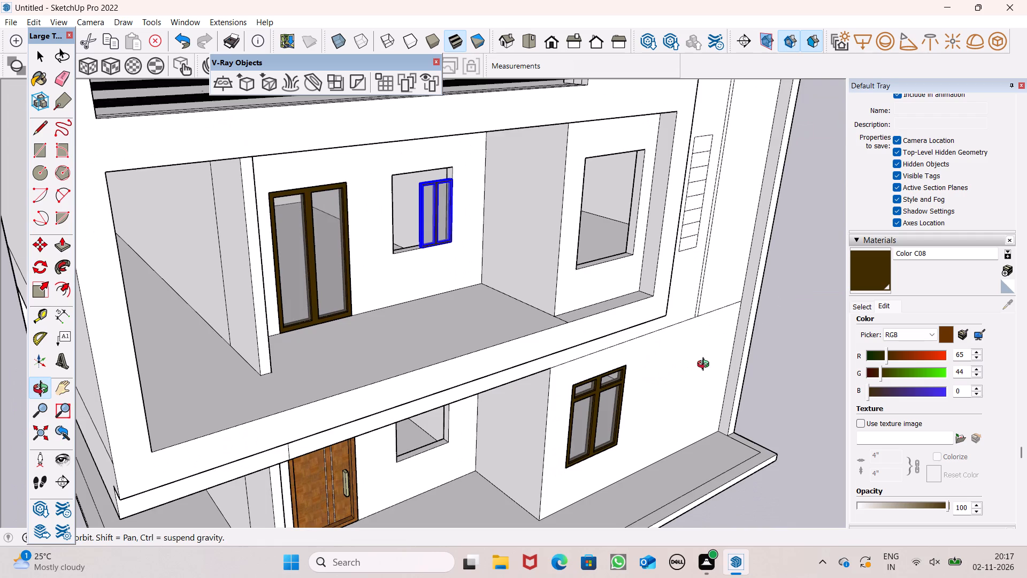
pyautogui.moveTo(706, 366); pyautogui.dragTo(707, 347, button='middle')
pyautogui.scroll(7, 551, 259)
pyautogui.scroll(-1, 382, 149)
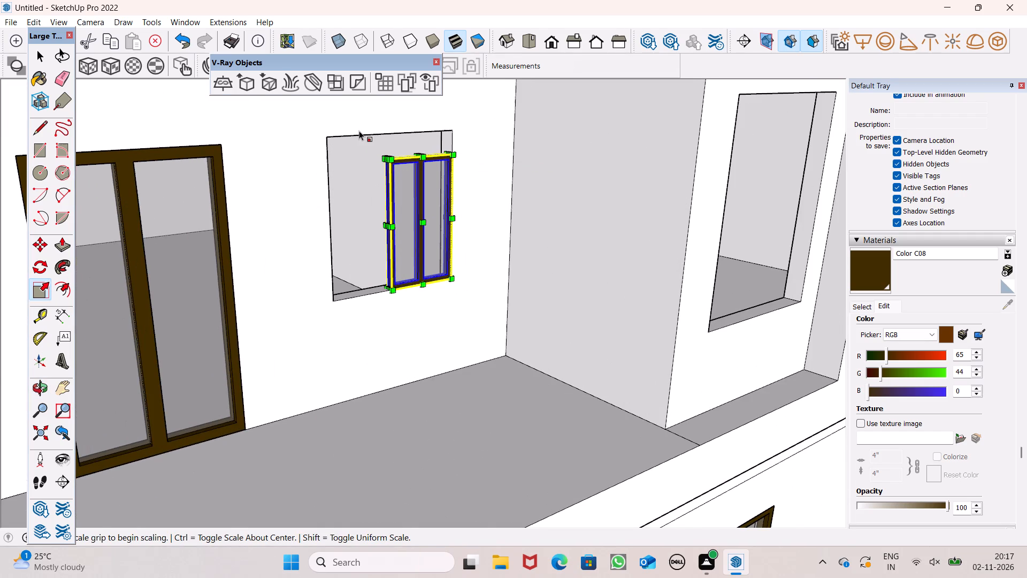
pyautogui.scroll(7, 359, 131)
pyautogui.moveTo(452, 149); pyautogui.dragTo(452, 166, button='middle')
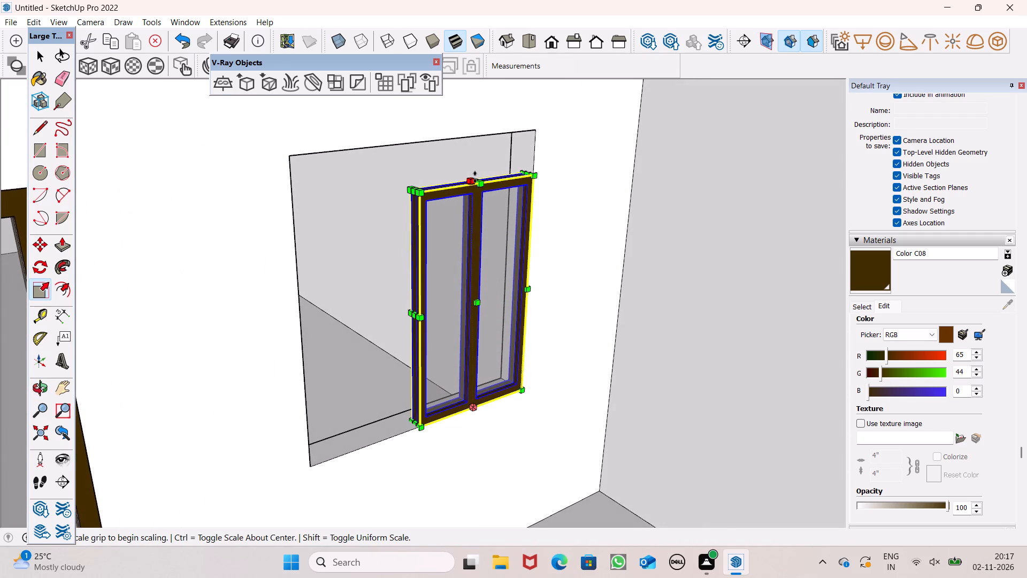
pyautogui.moveTo(475, 178); pyautogui.dragTo(459, 136)
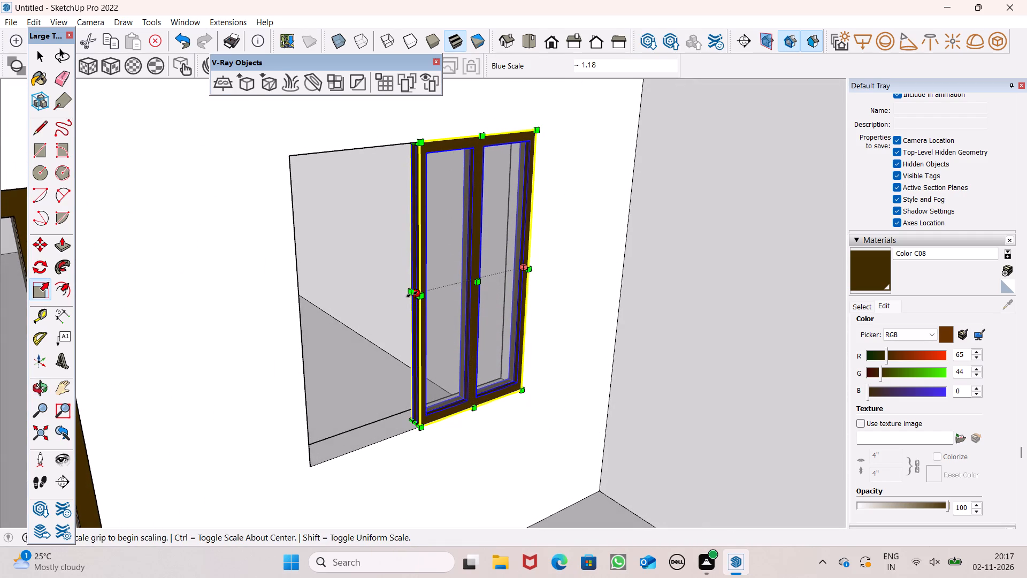
# Scale the panel's width by about 1.90 to the opening's opposite side so it fills the smaller upper window opening.
pyautogui.moveTo(412, 293); pyautogui.dragTo(303, 340)
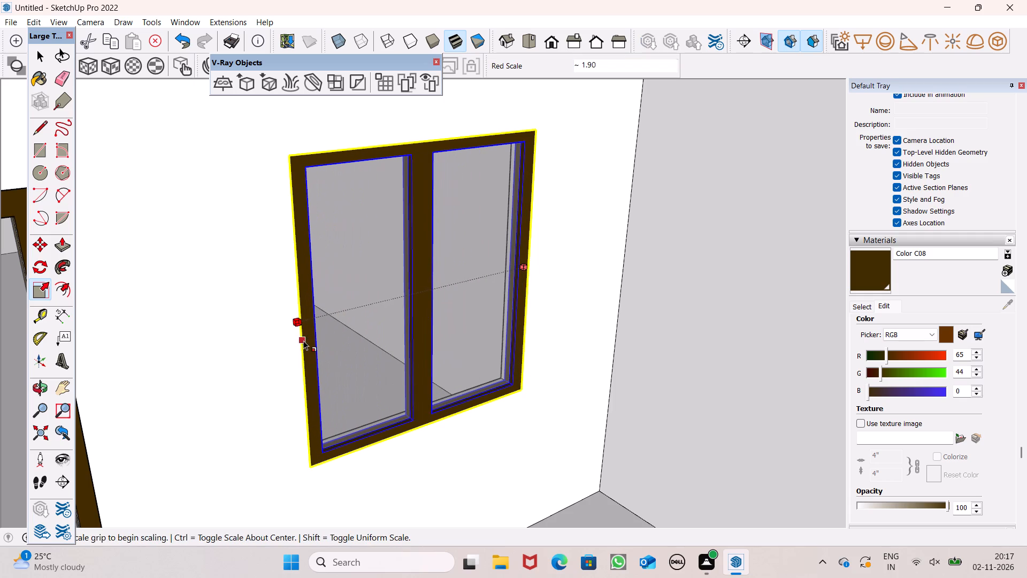
pyautogui.press('space')
# Copy the fitted two-pane window from the smaller upper opening to the bottom of the larger upper window opening.
pyautogui.scroll(-6, 391, 268)
pyautogui.moveTo(480, 323); pyautogui.dragTo(352, 324, button='middle')
pyautogui.scroll(-8, 357, 290)
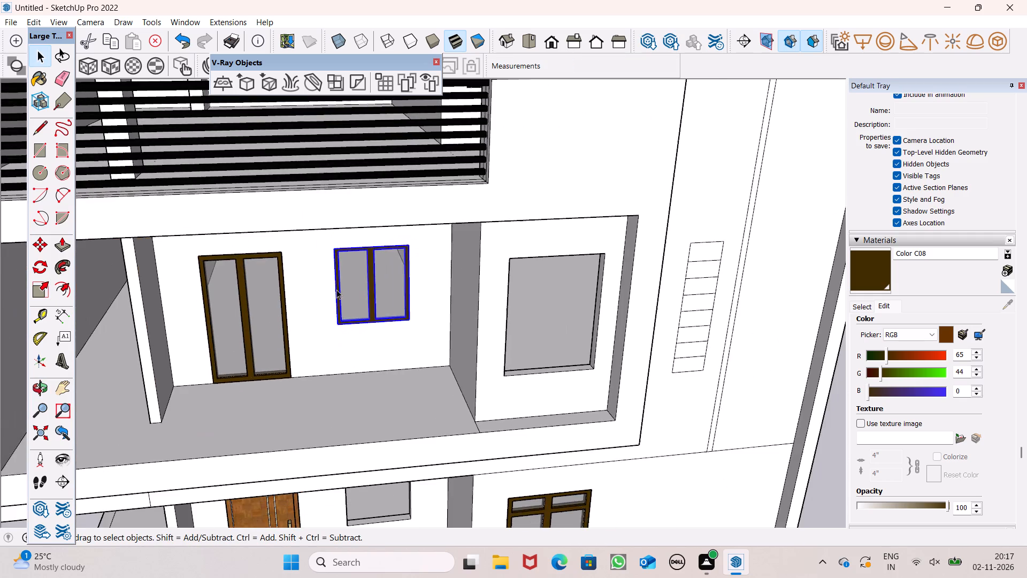
pyautogui.scroll(-2, 336, 290)
pyautogui.moveTo(435, 347); pyautogui.dragTo(382, 315, button='middle')
pyautogui.scroll(-2, 382, 315)
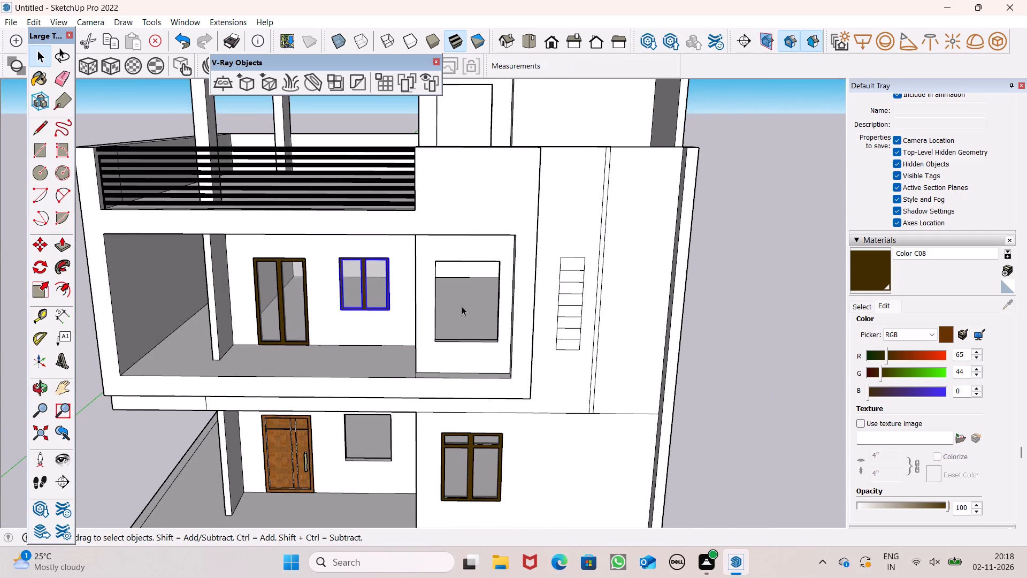
pyautogui.press('m')
pyautogui.press('Return')
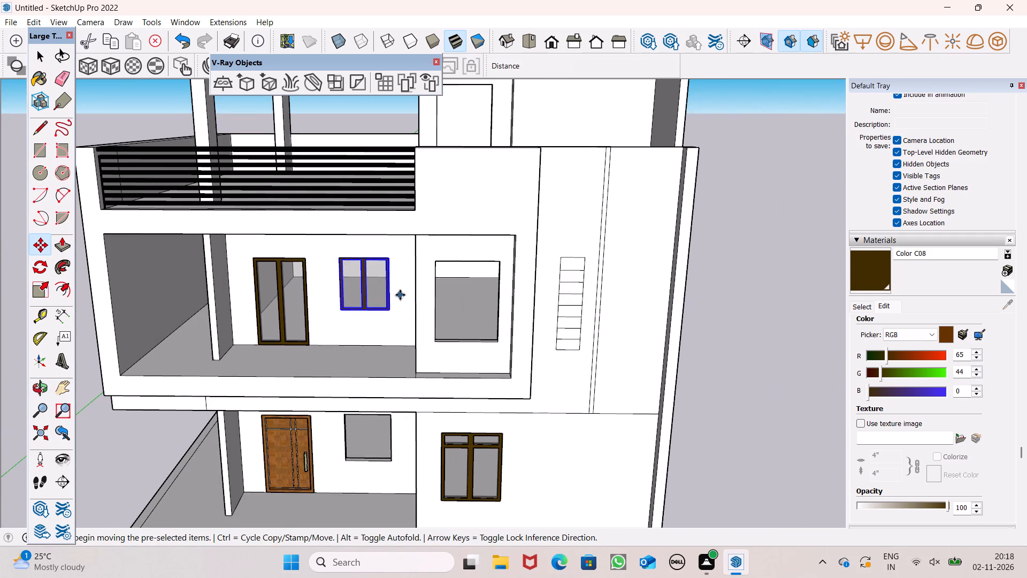
pyautogui.moveTo(387, 310); pyautogui.dragTo(488, 340)
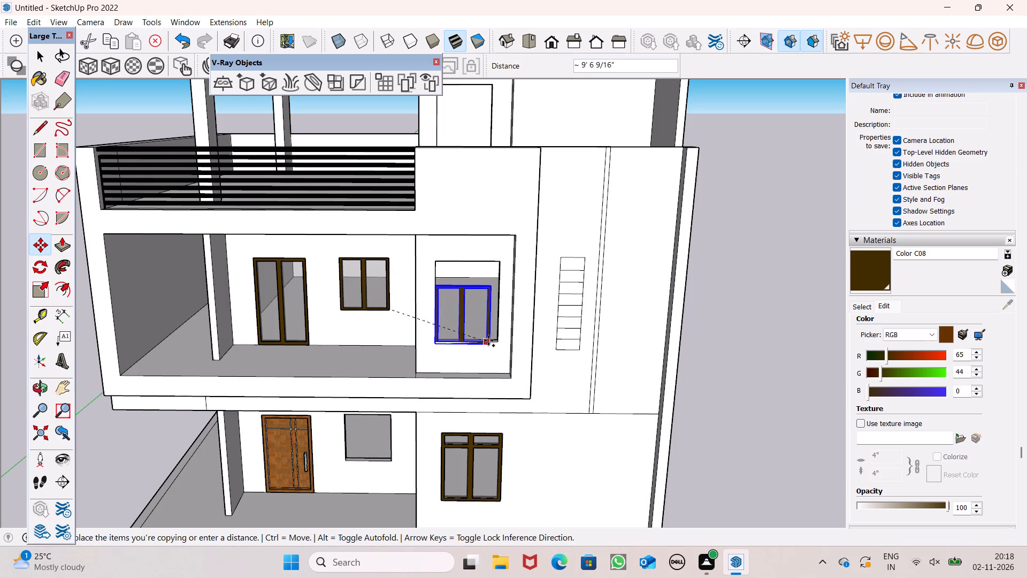
pyautogui.moveTo(488, 340); pyautogui.dragTo(497, 337)
# Move the copied two-pane window so its outer bottom corner snaps to the larger upper opening's bottom corner.
pyautogui.scroll(7, 482, 331)
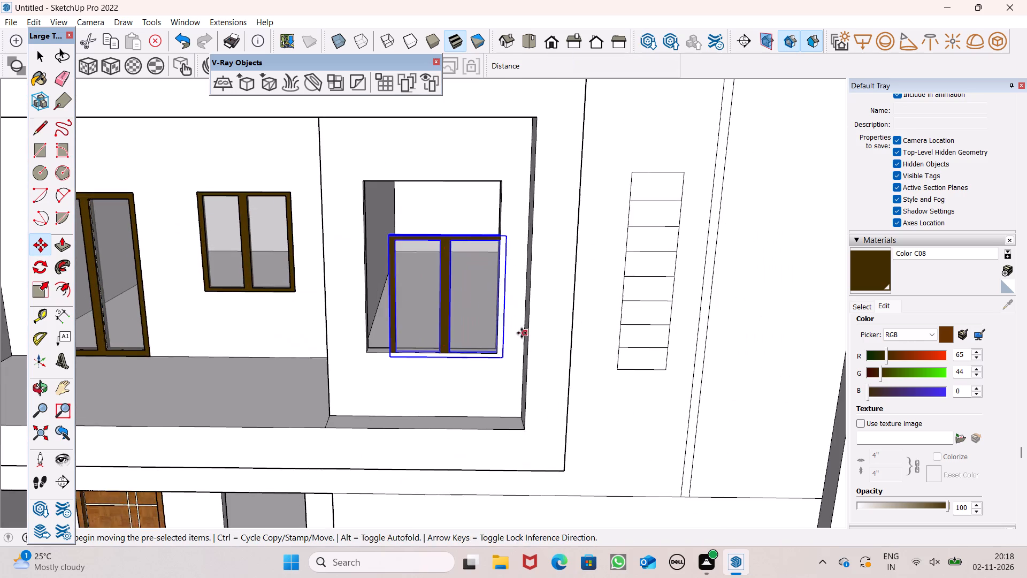
pyautogui.scroll(7, 481, 360)
pyautogui.moveTo(531, 347); pyautogui.dragTo(518, 340)
pyautogui.scroll(-7, 546, 382)
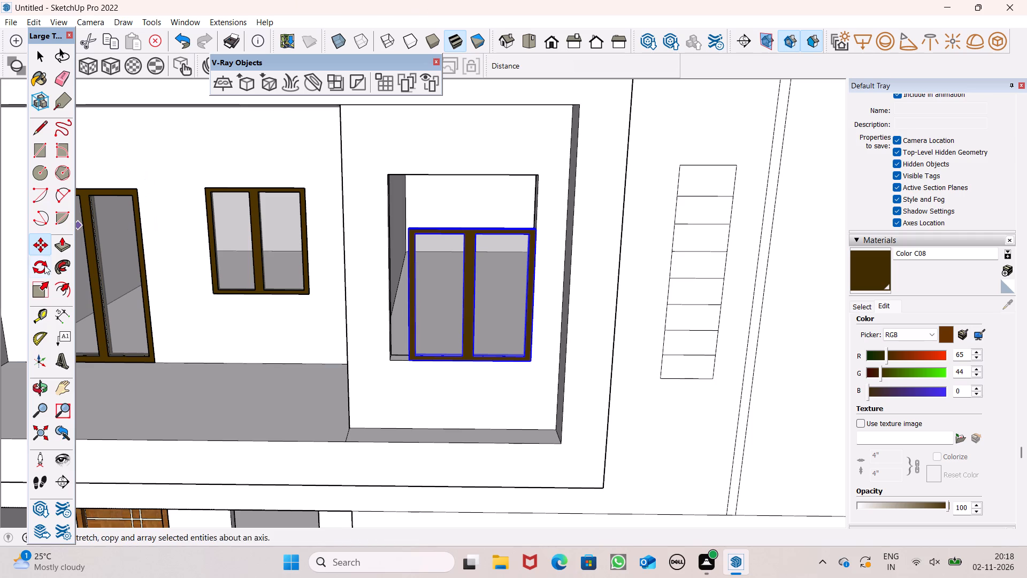
# Scale the height of the copied two-pane window up to the top edge of the larger upper window opening.
pyautogui.click(42, 292)
pyautogui.moveTo(335, 309); pyautogui.dragTo(379, 366, button='middle')
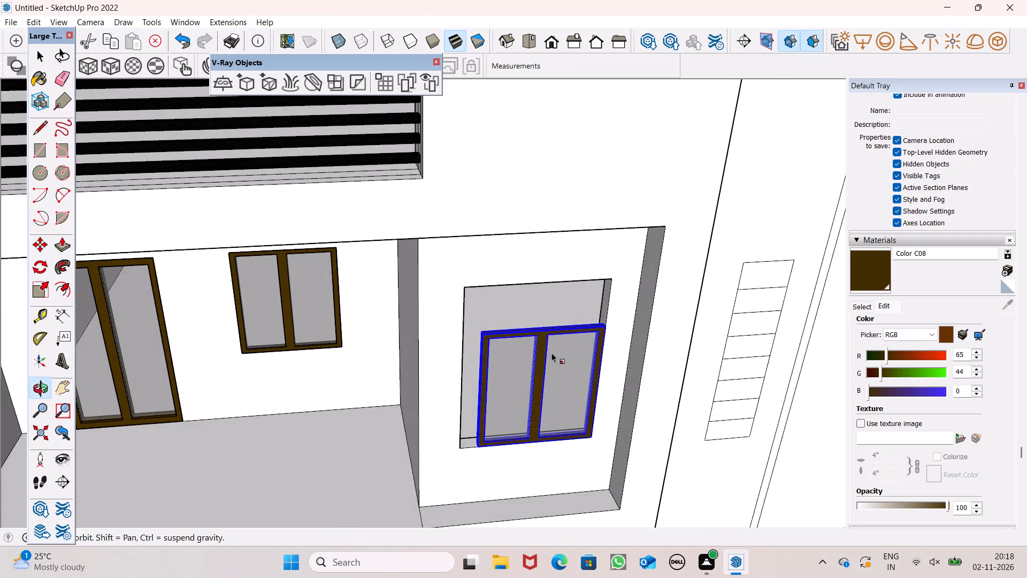
pyautogui.scroll(6, 551, 336)
pyautogui.scroll(-2, 538, 329)
pyautogui.moveTo(538, 341); pyautogui.dragTo(530, 309)
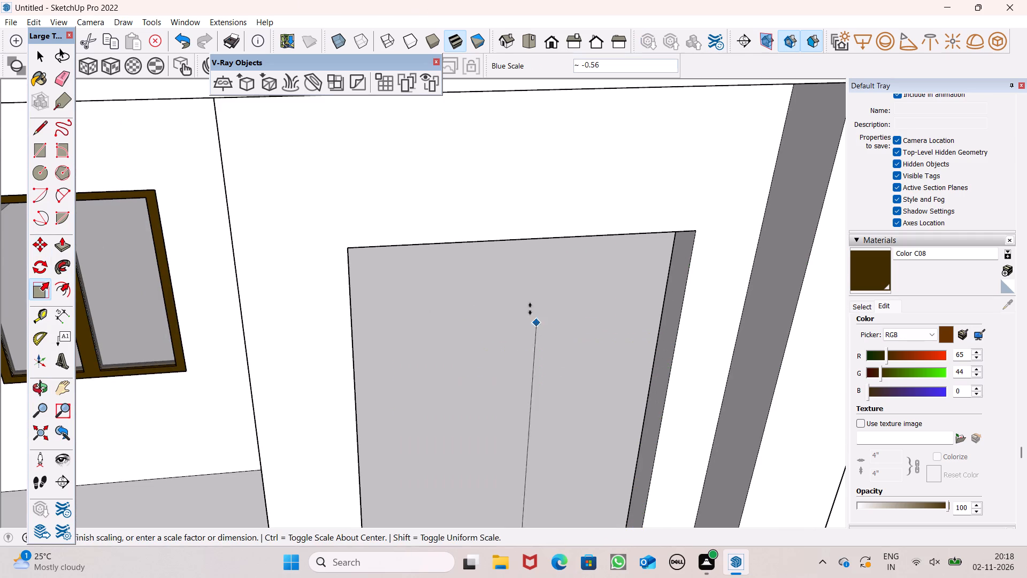
pyautogui.moveTo(530, 309); pyautogui.dragTo(486, 239)
pyautogui.scroll(-2, 466, 214)
# Scale the window's width by about 1.16 to the opening's opposite side so it fills the larger upper opening.
pyautogui.moveTo(429, 328); pyautogui.dragTo(449, 322, button='middle')
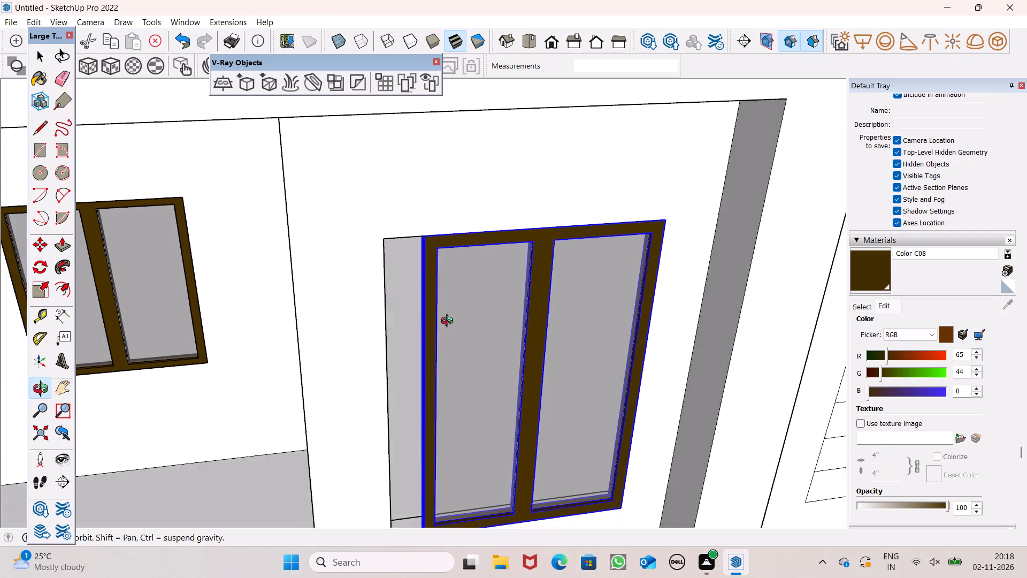
pyautogui.moveTo(449, 322); pyautogui.dragTo(493, 289, button='middle')
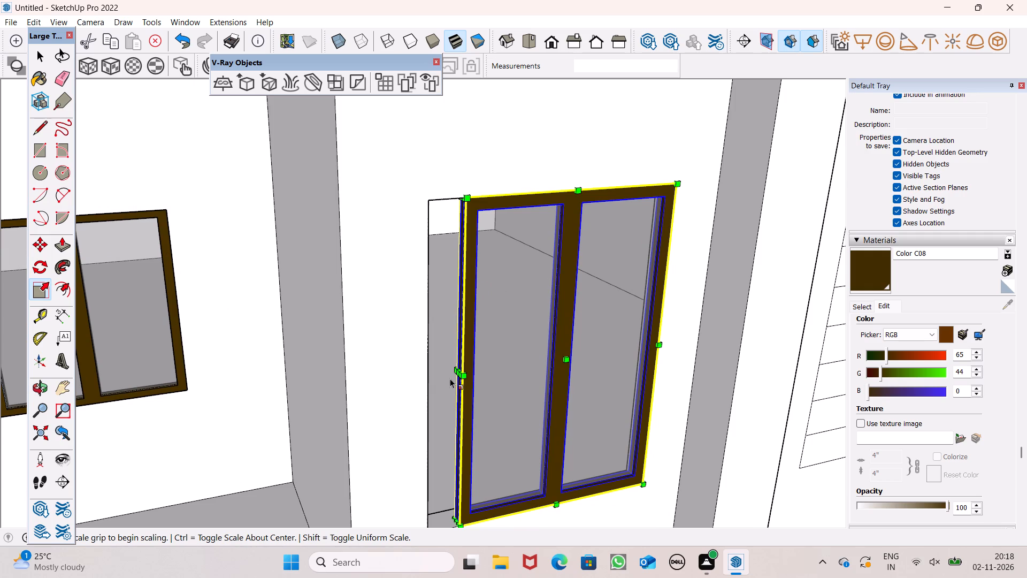
pyautogui.moveTo(456, 371); pyautogui.dragTo(429, 387)
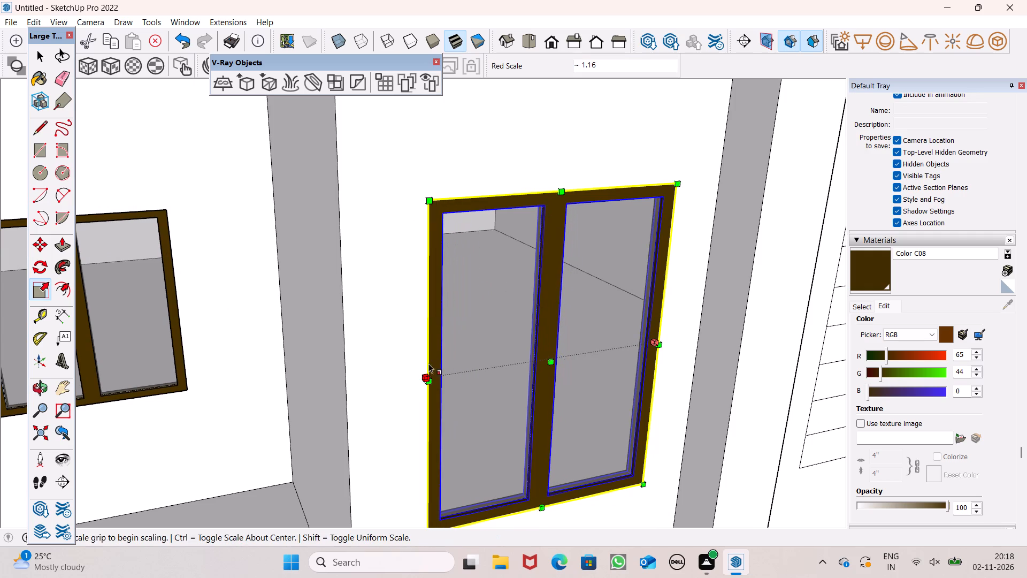
pyautogui.scroll(-5, 431, 345)
pyautogui.press('space')
pyautogui.scroll(-4, 431, 323)
pyautogui.moveTo(480, 385); pyautogui.dragTo(384, 340, button='middle')
pyautogui.scroll(-3, 480, 306)
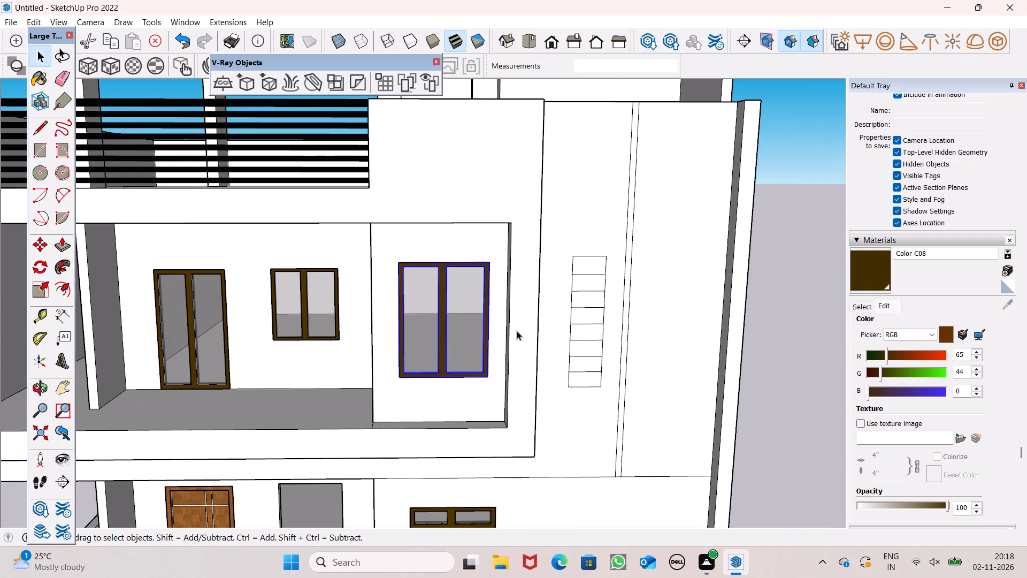
pyautogui.scroll(-5, 502, 289)
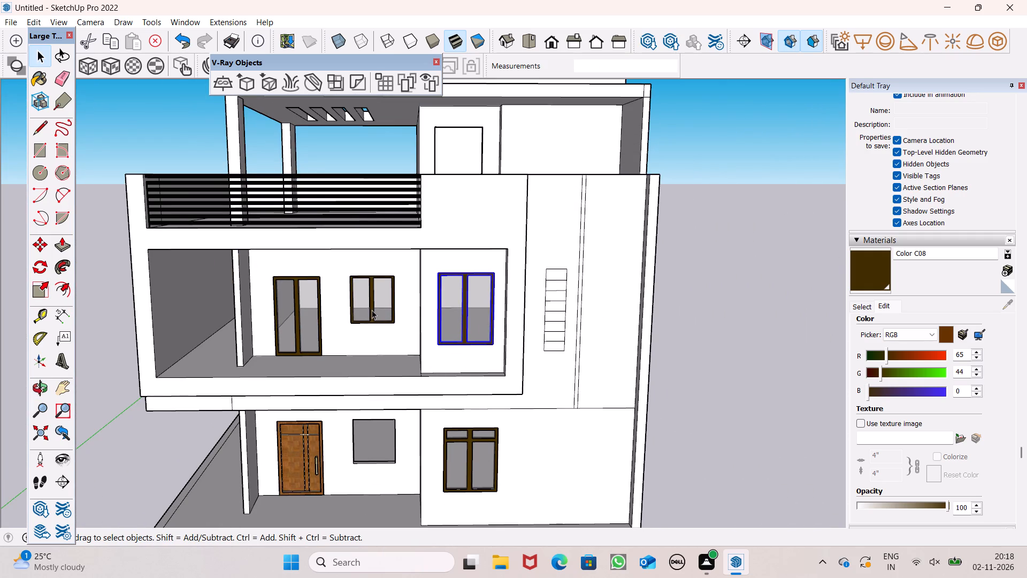
# Copy the two-pane window from the smaller upper opening about 13' down to the empty ground-floor window opening.
pyautogui.click(773, 372)
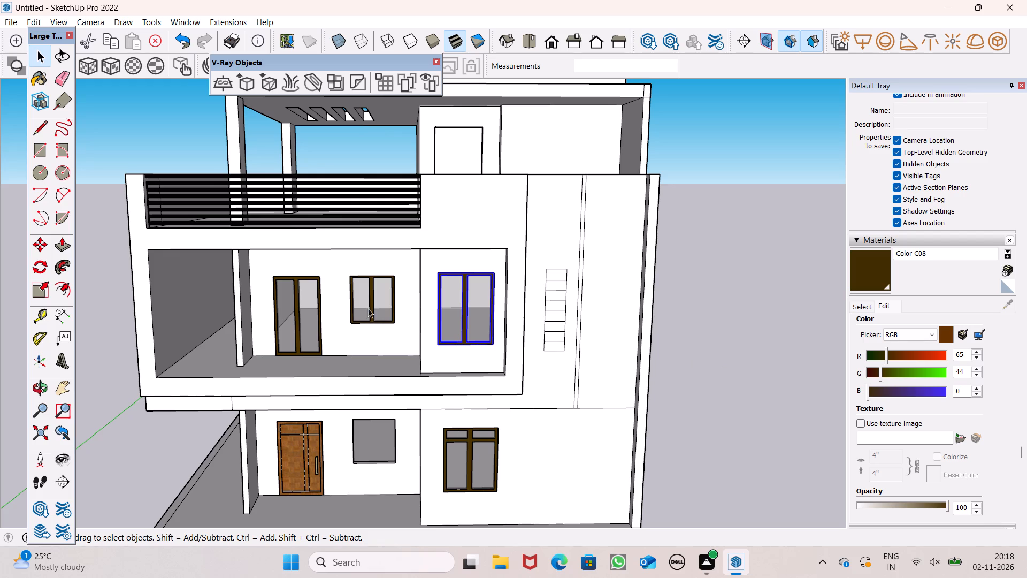
pyautogui.click(370, 307)
pyautogui.press('m')
pyautogui.press('Return')
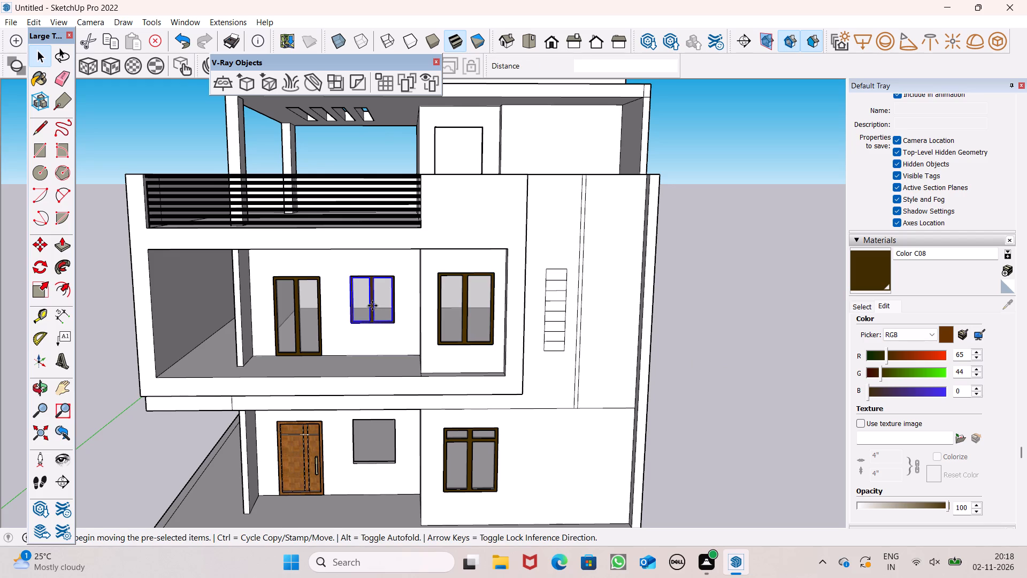
pyautogui.scroll(3, 372, 306)
pyautogui.scroll(-4, 418, 302)
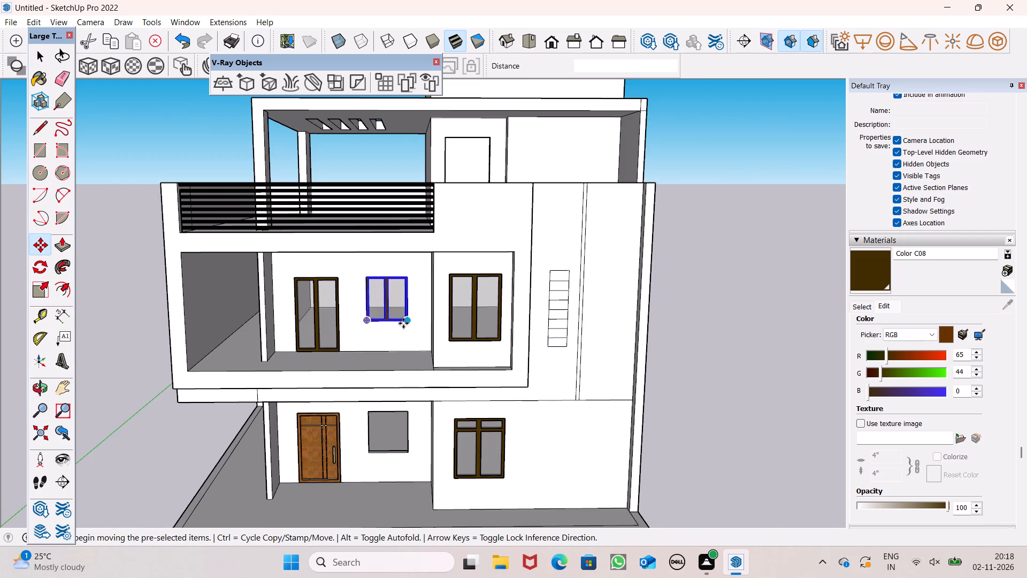
pyautogui.moveTo(404, 322); pyautogui.dragTo(402, 451)
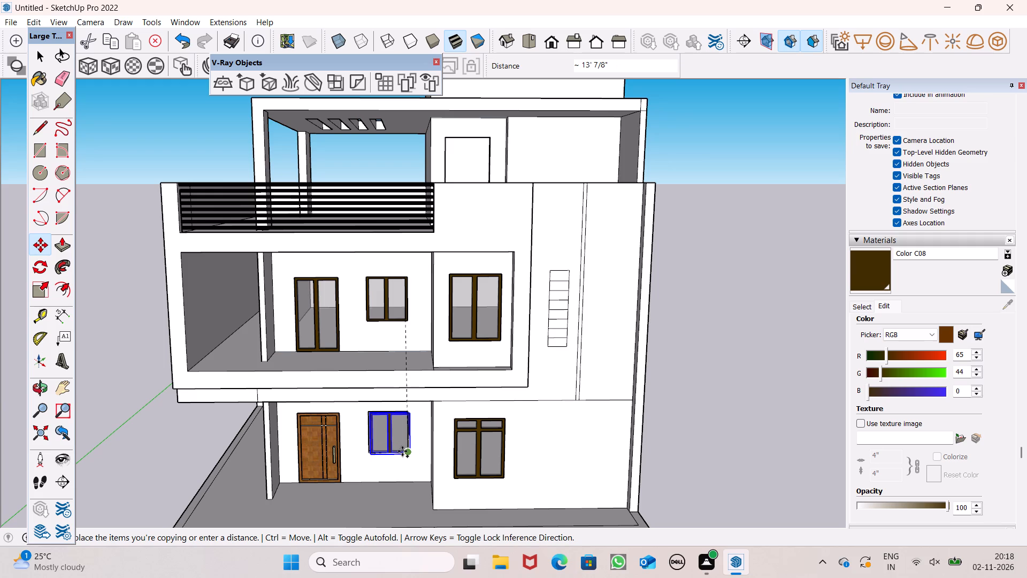
pyautogui.moveTo(402, 451); pyautogui.dragTo(403, 451)
# Move the copied ground-floor window so its outer bottom corner snaps to the bottom corner of its opening.
pyautogui.scroll(6, 396, 447)
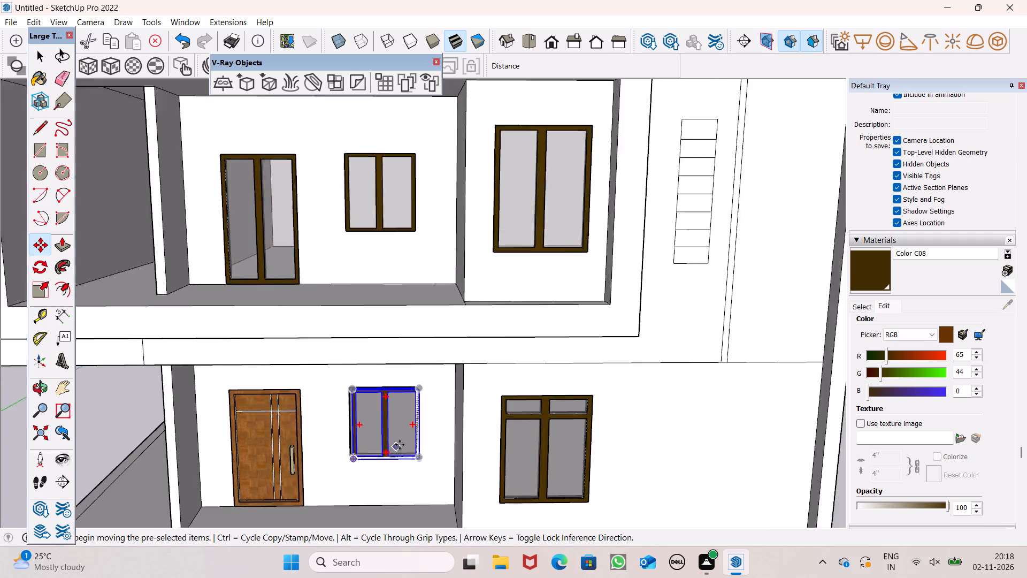
pyautogui.scroll(9, 400, 445)
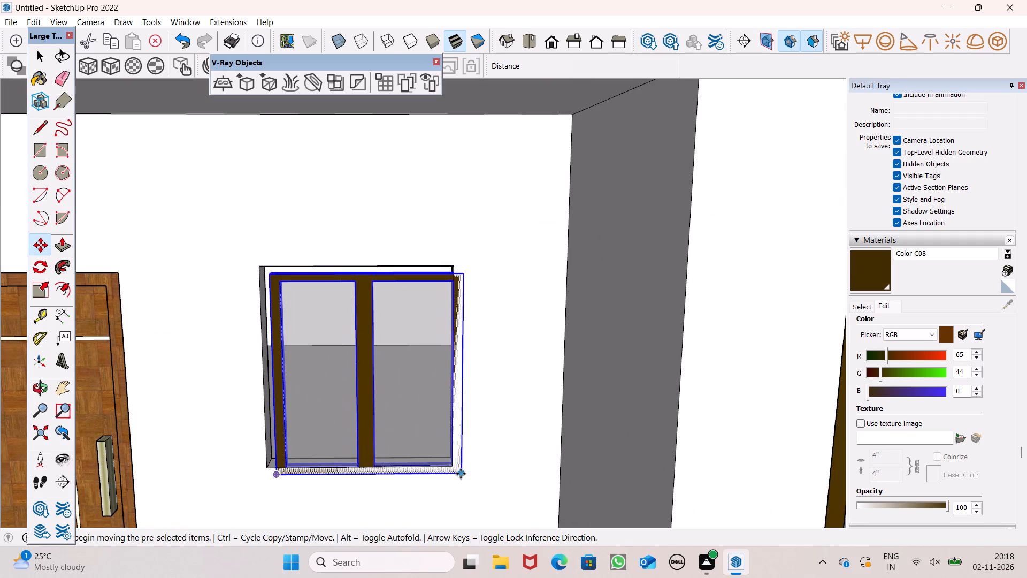
pyautogui.scroll(1, 459, 473)
pyautogui.moveTo(460, 476); pyautogui.dragTo(447, 463)
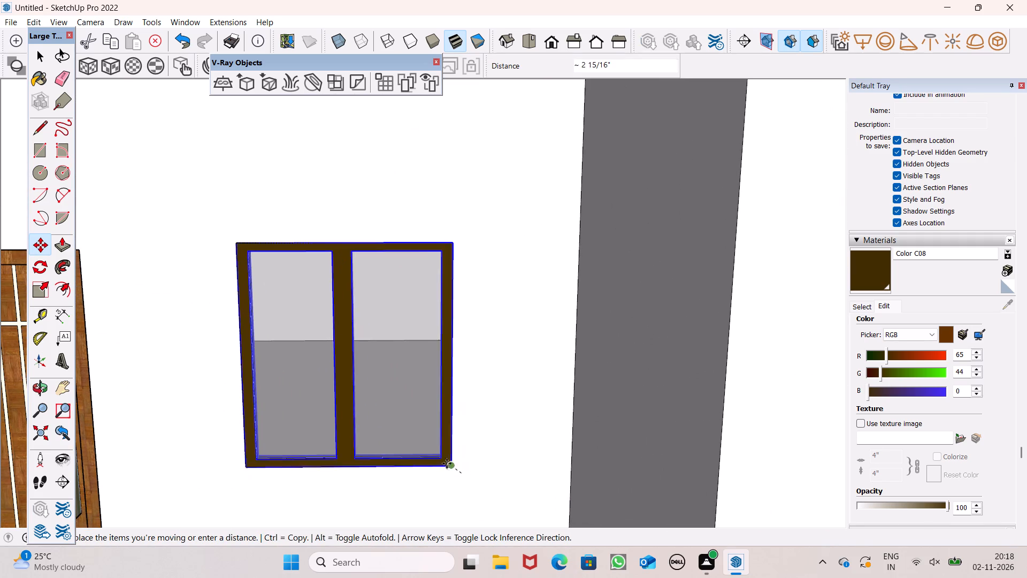
pyautogui.moveTo(447, 463); pyautogui.dragTo(453, 473)
pyautogui.scroll(5, 476, 470)
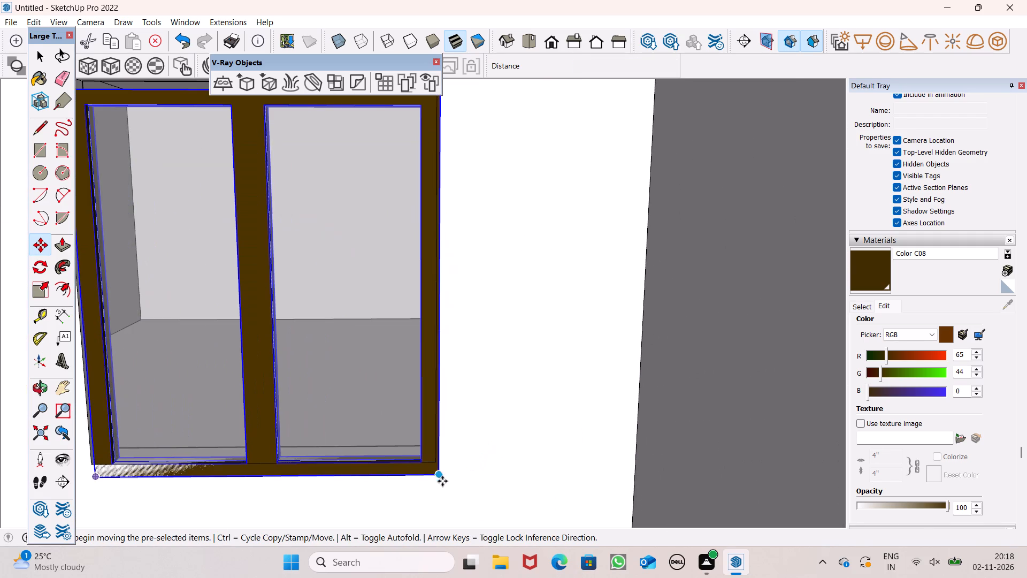
pyautogui.moveTo(443, 481); pyautogui.dragTo(430, 468)
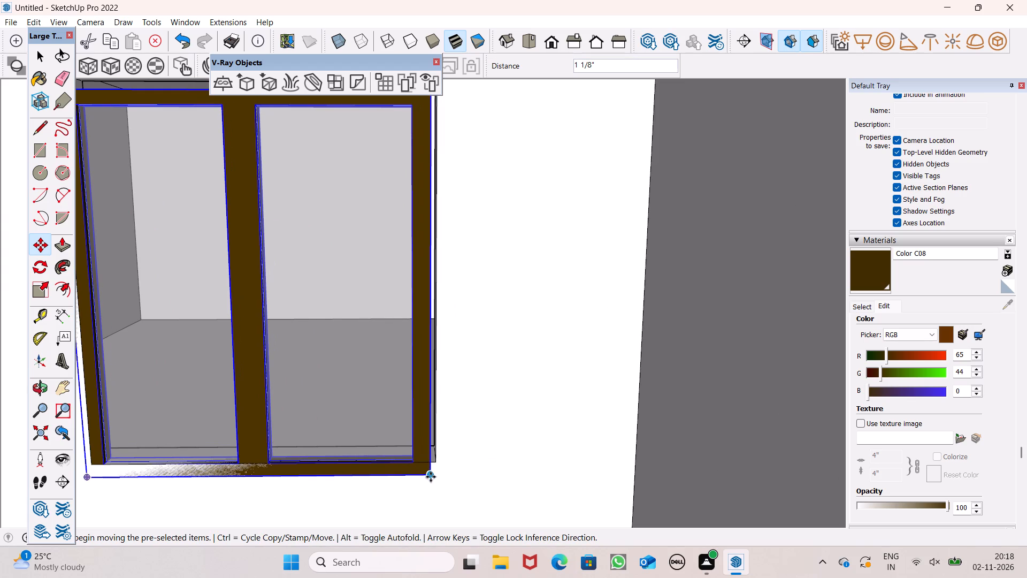
pyautogui.moveTo(431, 477); pyautogui.dragTo(430, 460)
pyautogui.moveTo(474, 466); pyautogui.dragTo(474, 466, button='middle')
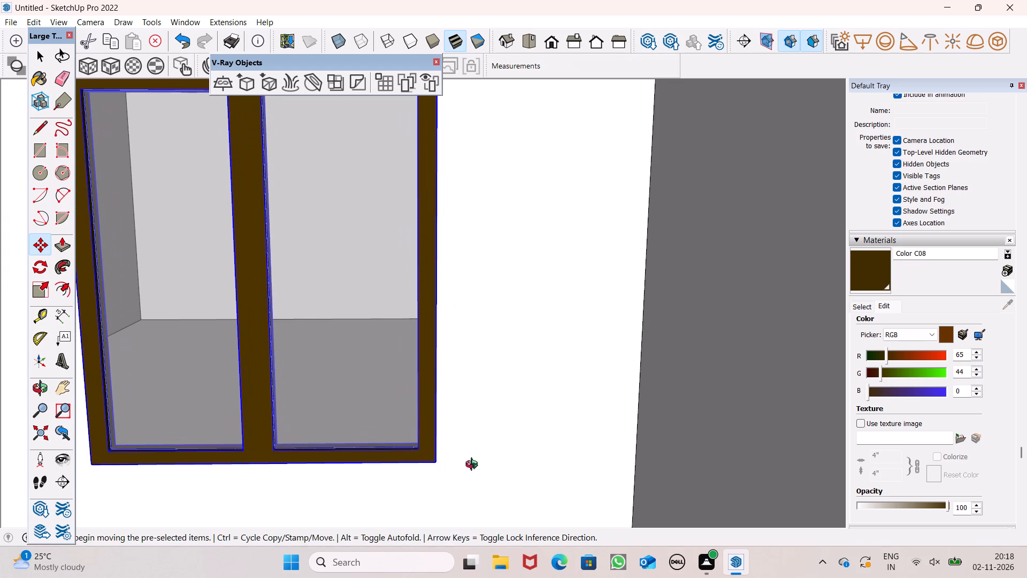
pyautogui.moveTo(474, 466); pyautogui.dragTo(530, 473, button='middle')
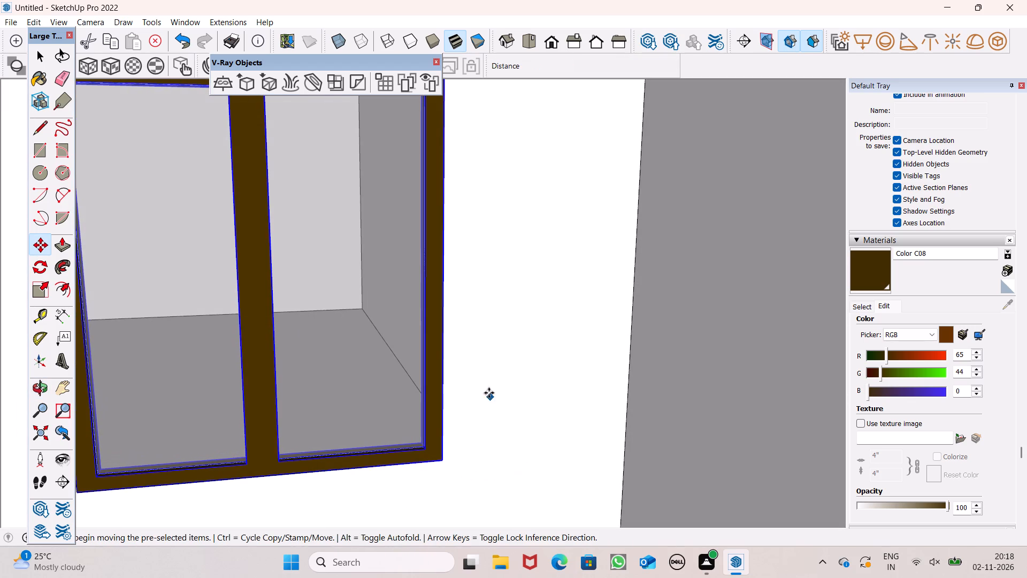
pyautogui.press('space')
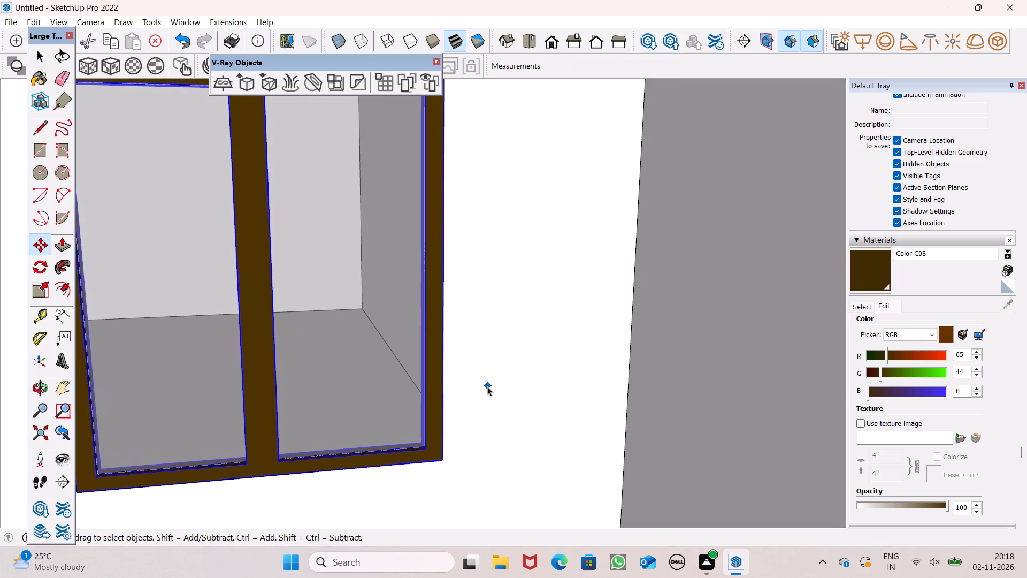
pyautogui.scroll(-4, 487, 386)
pyautogui.scroll(1, 487, 386)
pyautogui.scroll(-4, 485, 385)
pyautogui.scroll(-6, 430, 386)
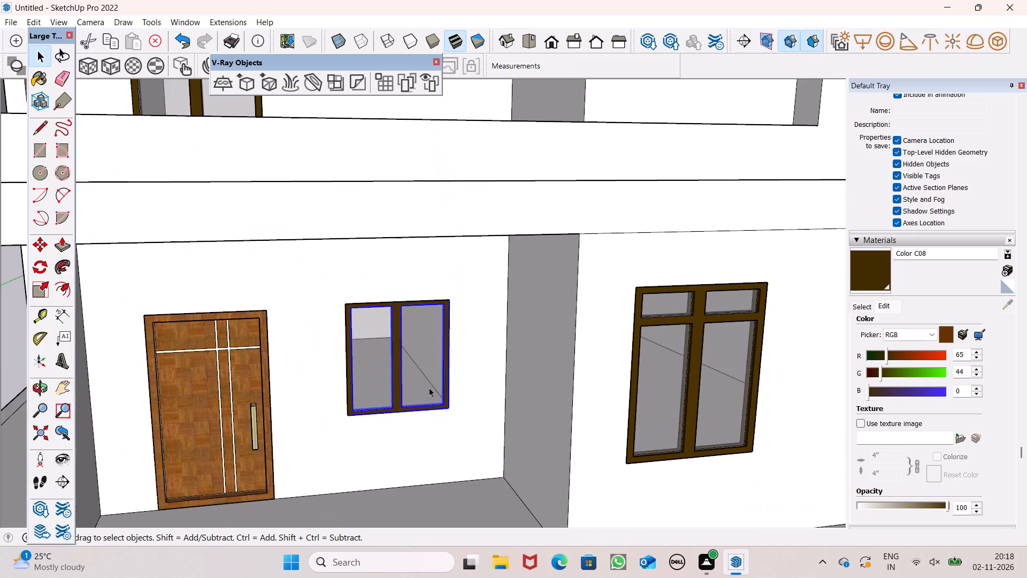
pyautogui.moveTo(452, 399); pyautogui.dragTo(343, 400, button='middle')
pyautogui.scroll(-12, 363, 347)
pyautogui.moveTo(367, 370); pyautogui.dragTo(380, 356, button='middle')
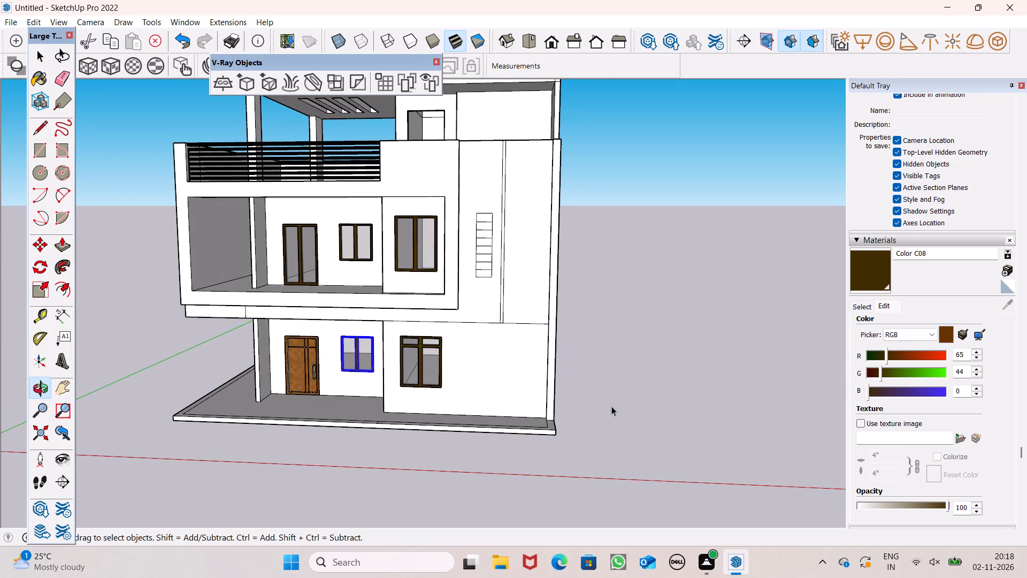
# Copy the ground-floor two-pane window to the empty area beside the house.
pyautogui.click(611, 406)
pyautogui.click(367, 359)
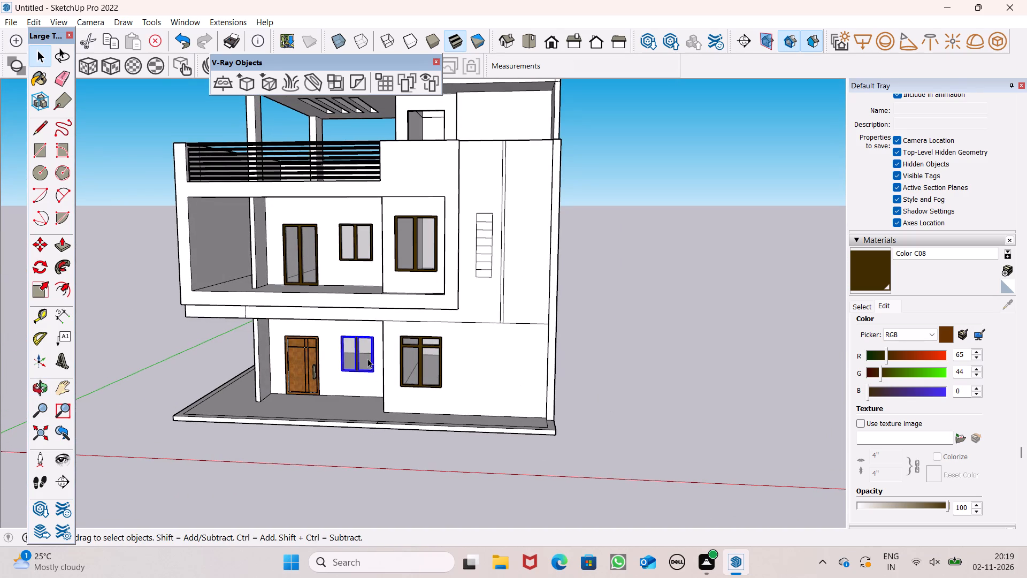
pyautogui.press('m')
pyautogui.press('Return')
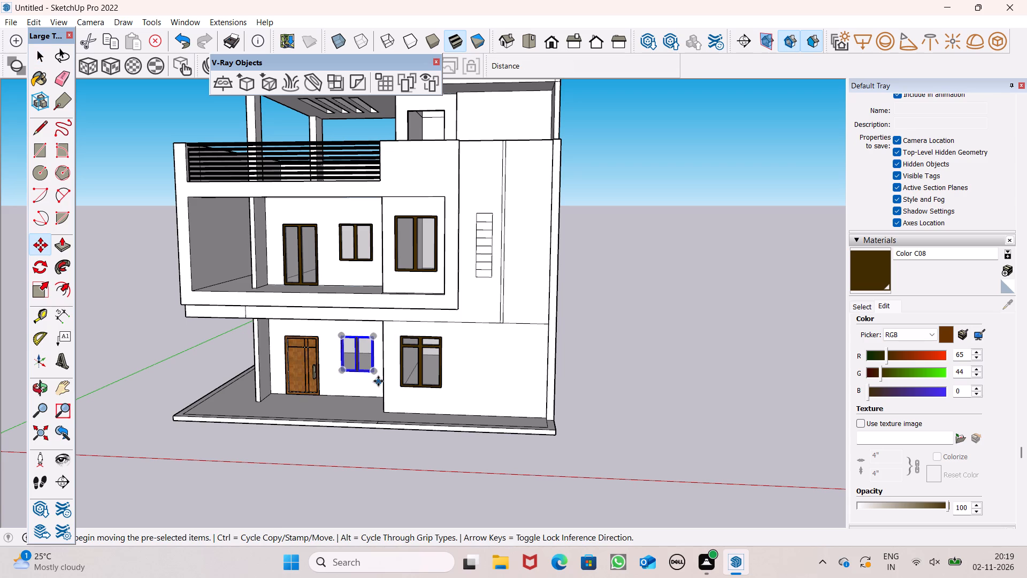
pyautogui.moveTo(374, 371); pyautogui.dragTo(471, 398)
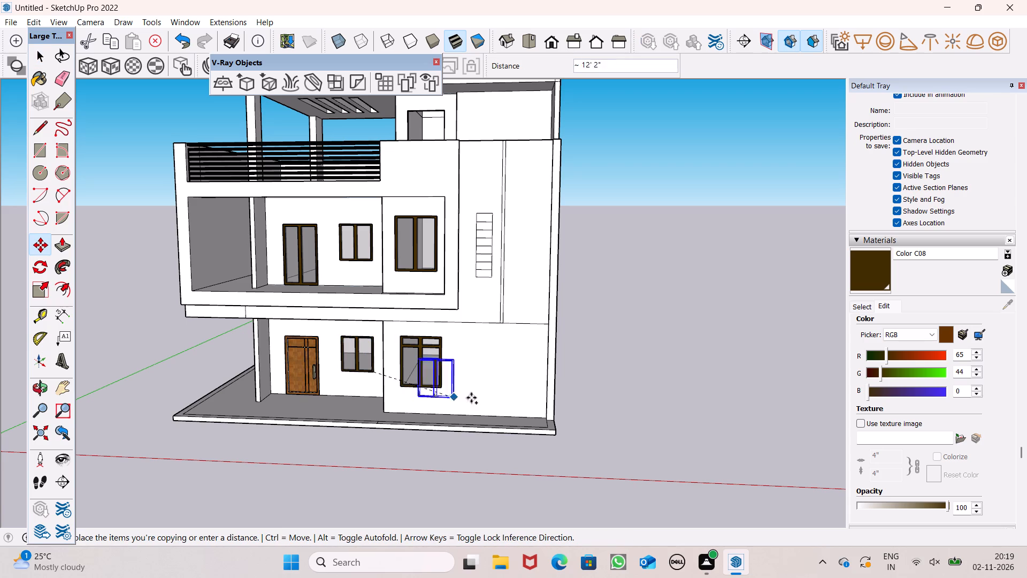
pyautogui.moveTo(471, 398); pyautogui.dragTo(689, 425)
pyautogui.press('space')
pyautogui.click(681, 440)
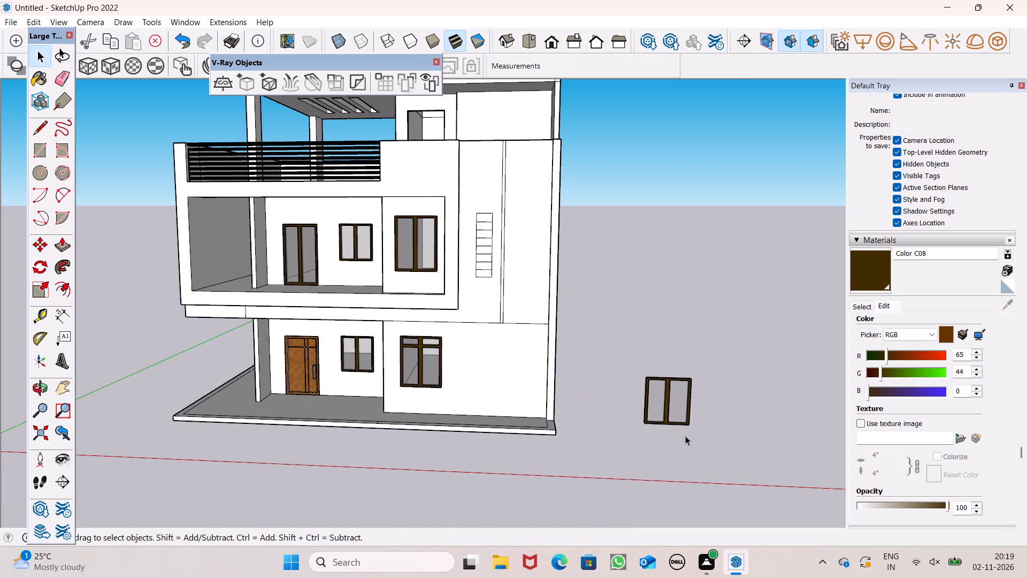
pyautogui.click(718, 412)
# Explode the two-pane window copy standing beside the house.
pyautogui.click(674, 401)
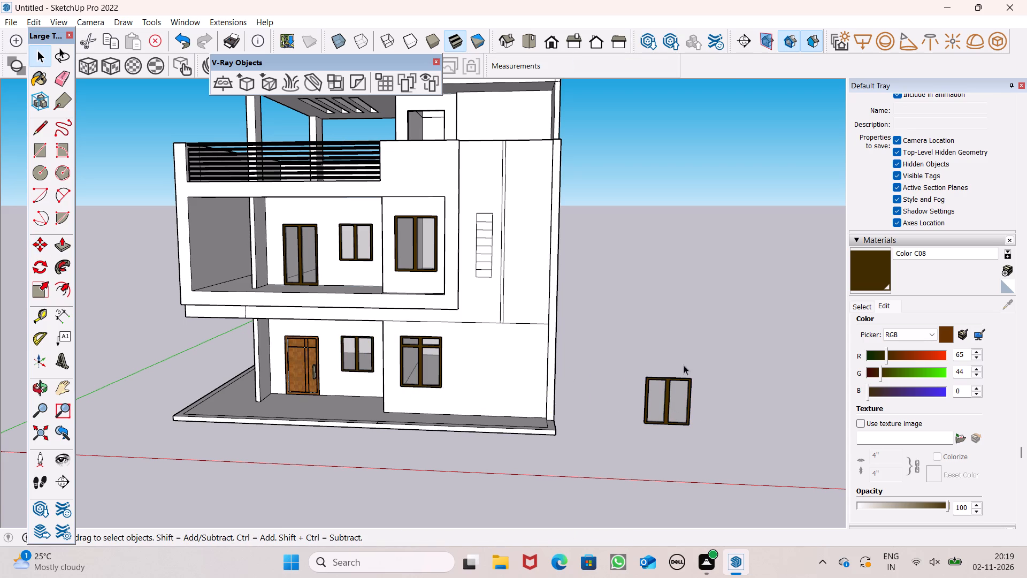
pyautogui.rightClick(664, 398)
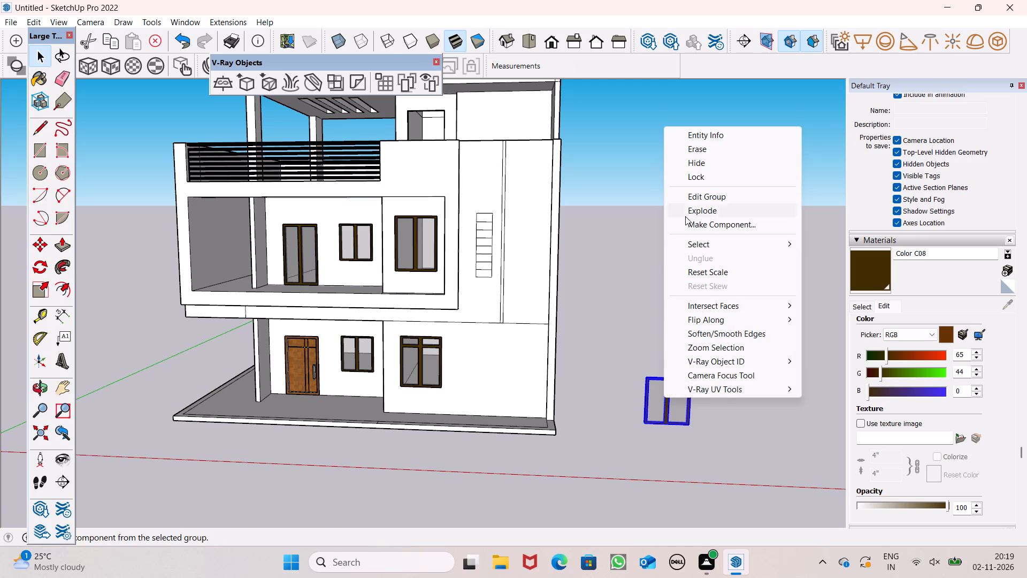
pyautogui.click(685, 215)
pyautogui.click(722, 314)
# Paint both panes of the exploded window with Translucent Glass Blue from the Glass and Mirrors materials.
pyautogui.scroll(7, 681, 402)
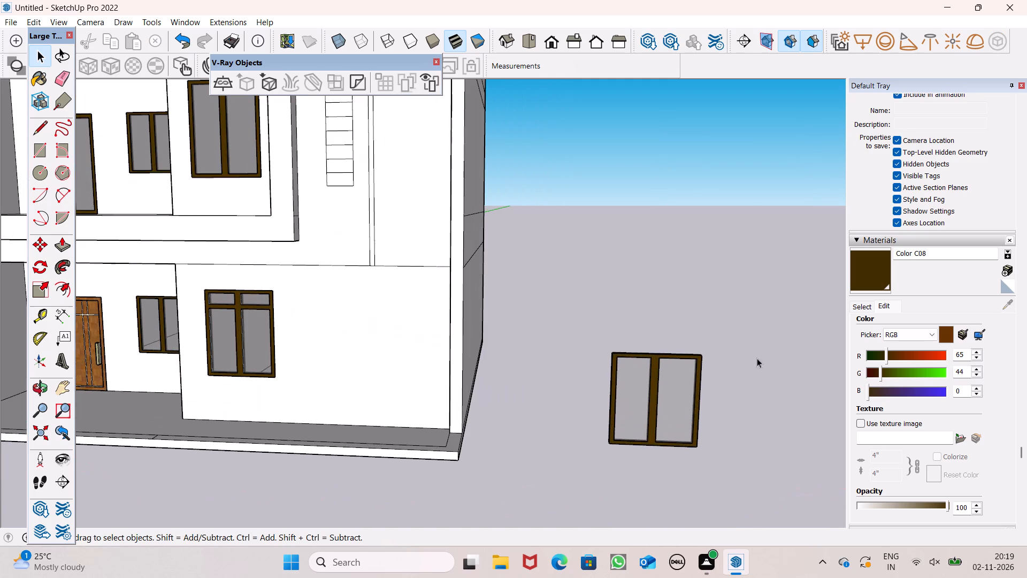
pyautogui.click(868, 306)
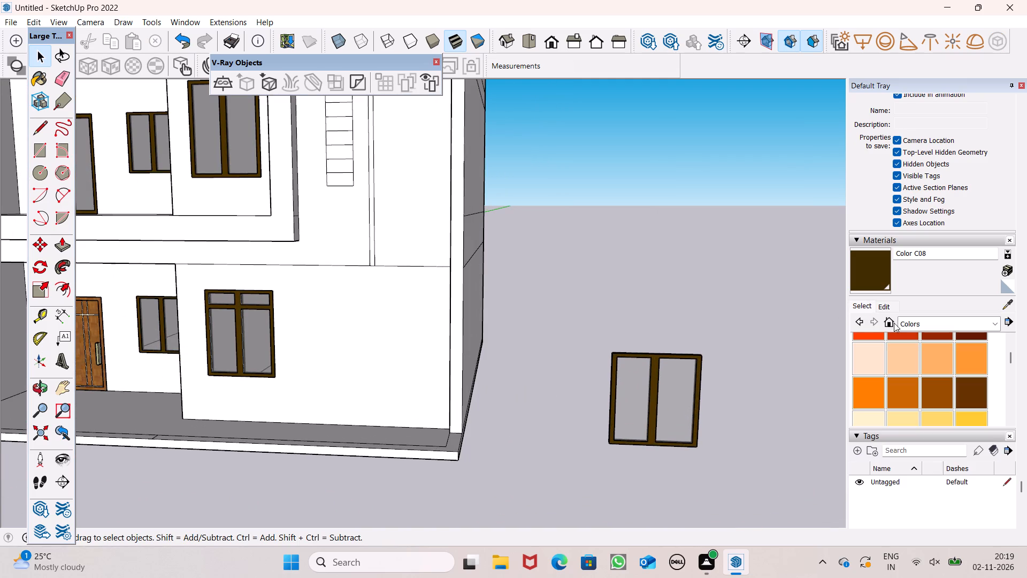
pyautogui.click(947, 325)
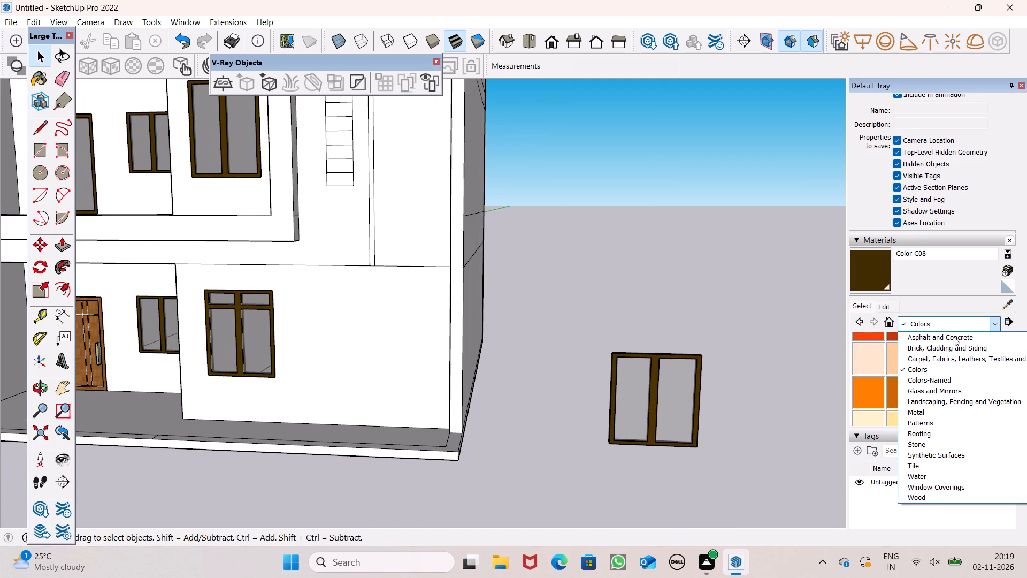
pyautogui.click(959, 387)
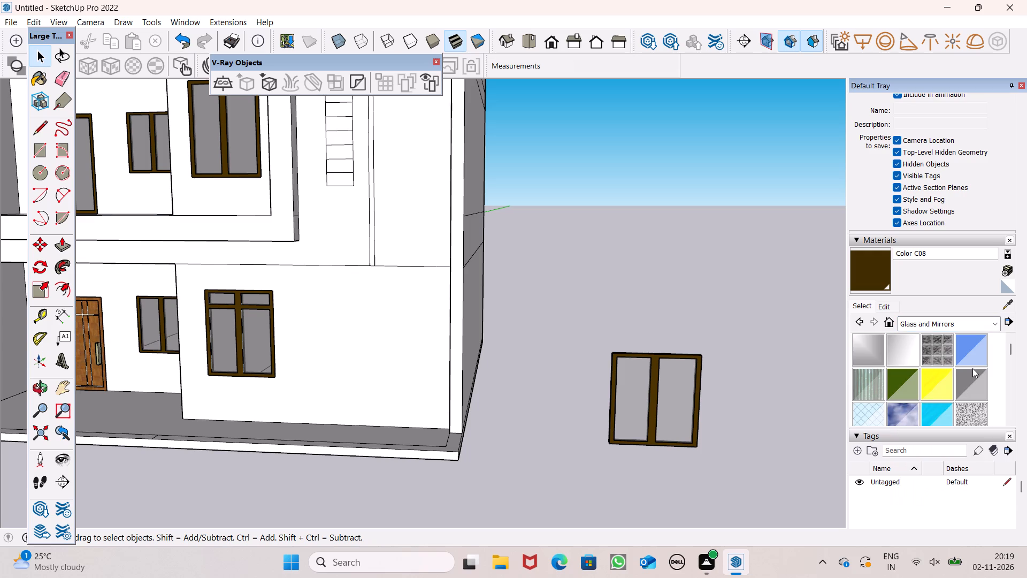
pyautogui.click(972, 363)
pyautogui.scroll(5, 527, 455)
pyautogui.click(714, 389)
pyautogui.scroll(-4, 585, 393)
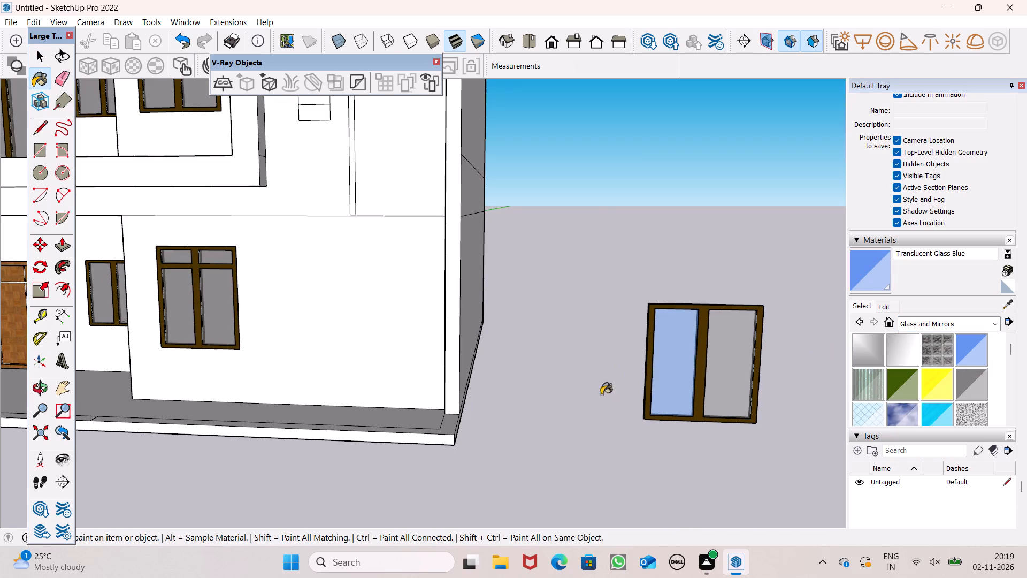
pyautogui.click(694, 375)
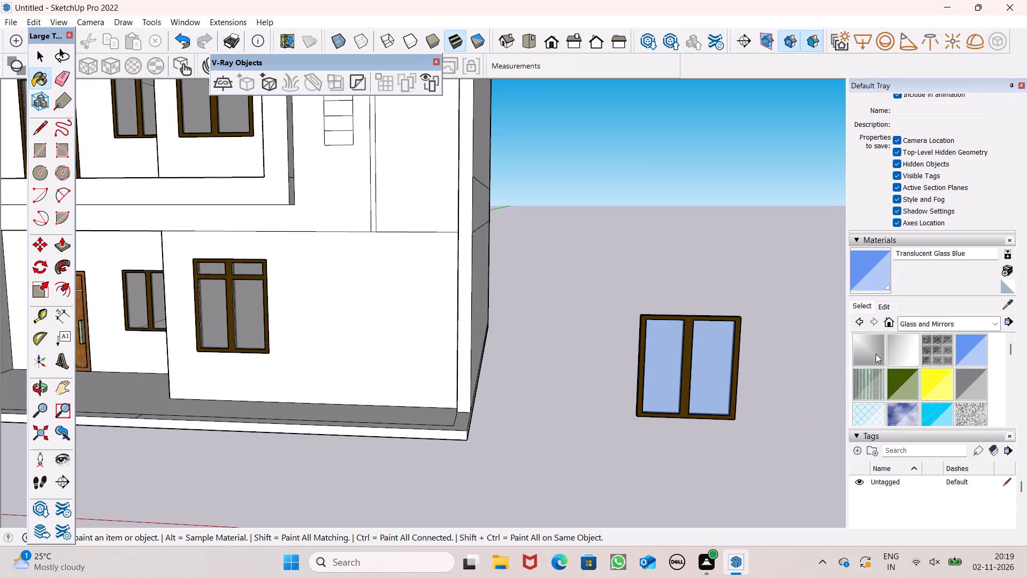
# Adjust the Translucent Glass Blue material's colour to green 143 and blue 235.
pyautogui.click(883, 303)
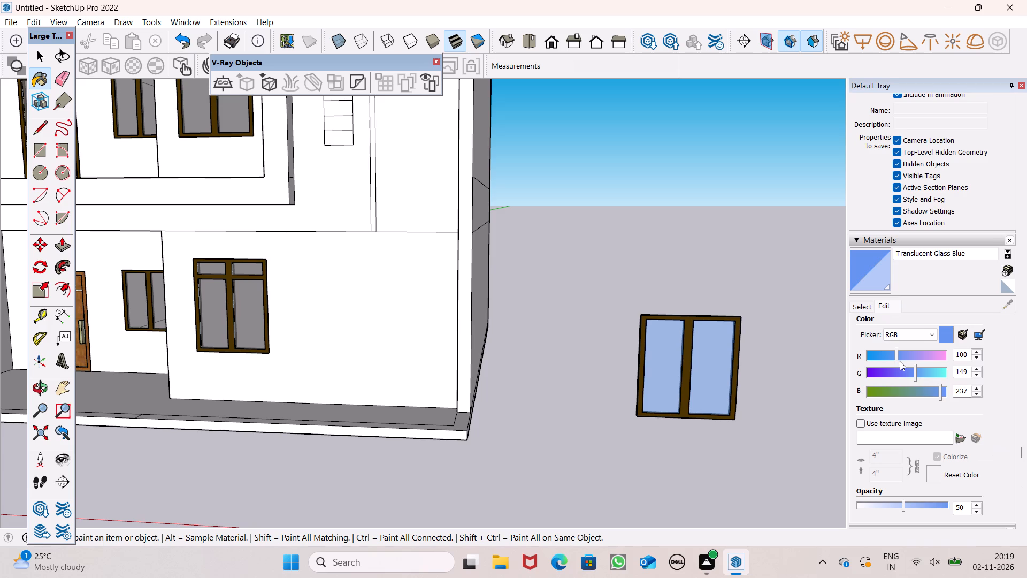
pyautogui.click(905, 371)
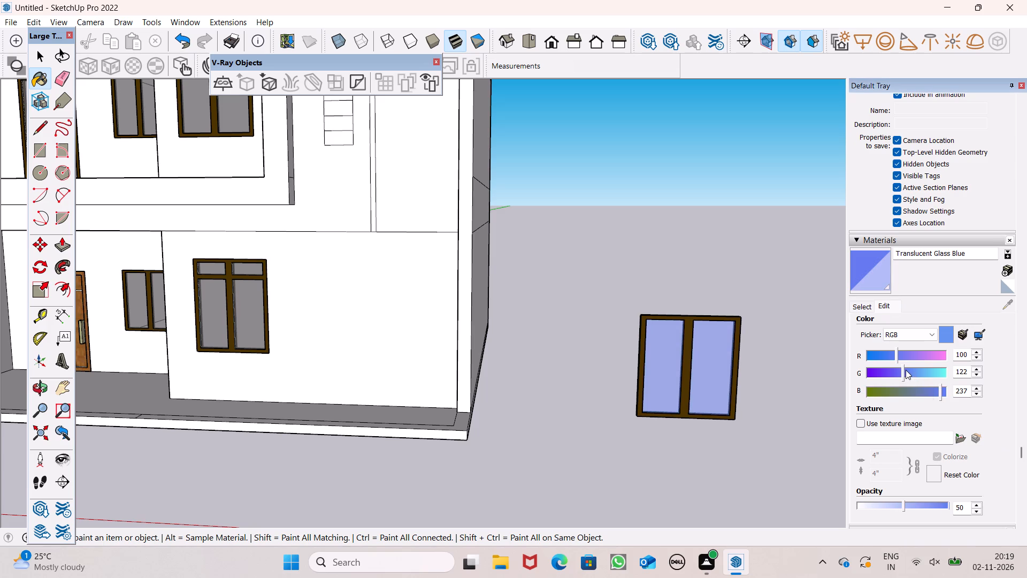
pyautogui.click(893, 375)
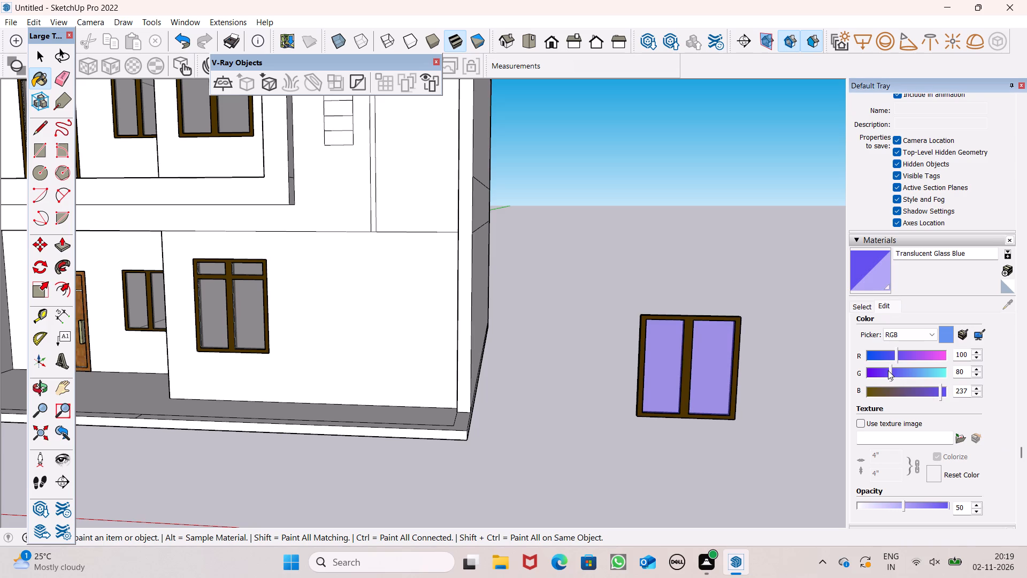
pyautogui.click(911, 372)
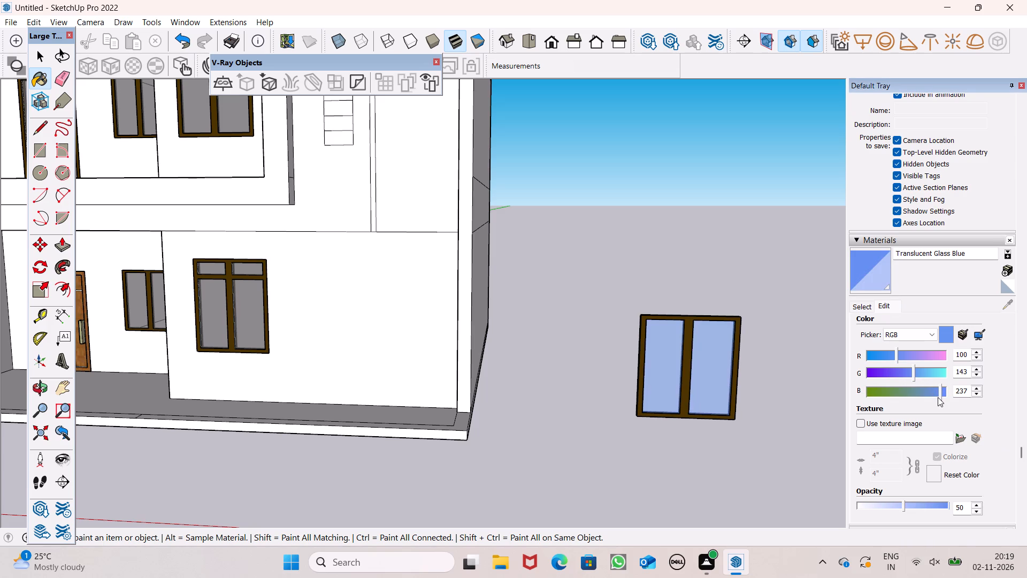
pyautogui.click(937, 392)
# Group all the geometry of the blue-glazed window copy beside the house.
pyautogui.press('space')
pyautogui.tripleClick(696, 381)
pyautogui.press('space')
pyautogui.press('space')
pyautogui.tripleClick(717, 386)
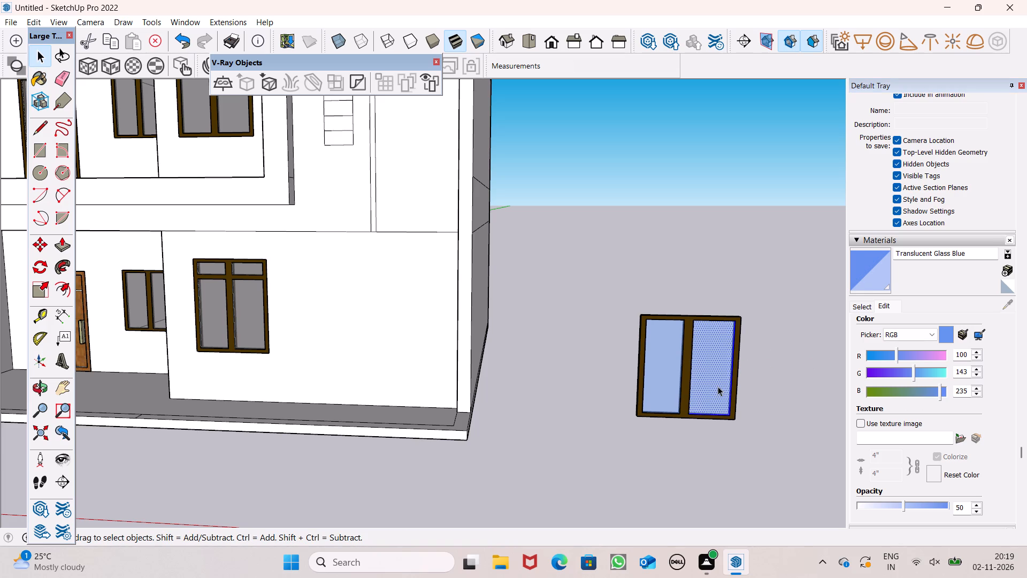
pyautogui.click(718, 386)
pyautogui.rightClick(718, 386)
pyautogui.click(753, 244)
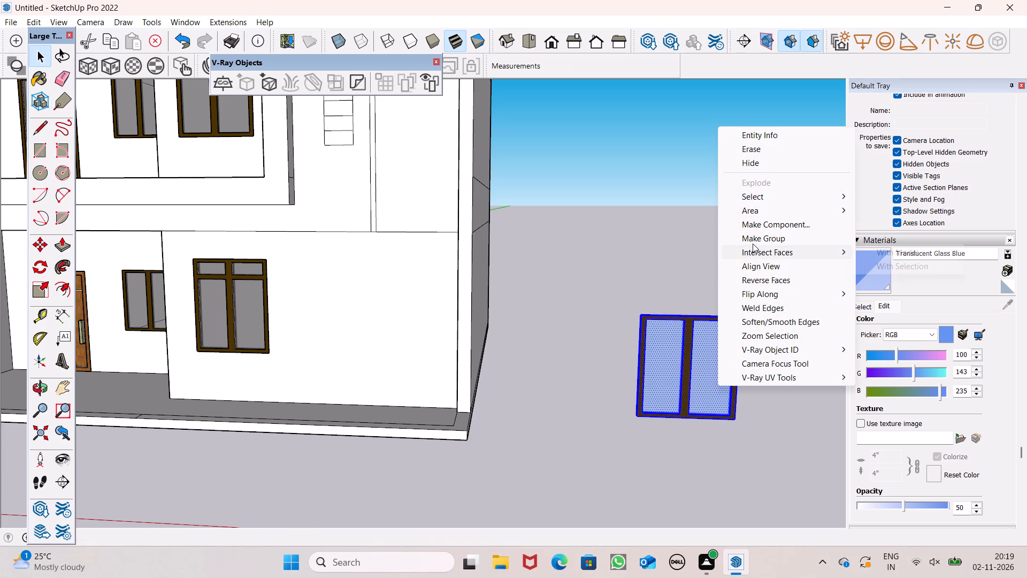
# Move the blue-glazed window group to the top-floor opening, snapping its bottom right corner to the opening's bottom right corner.
pyautogui.scroll(-7, 721, 330)
pyautogui.scroll(-7, 741, 405)
pyautogui.press('m')
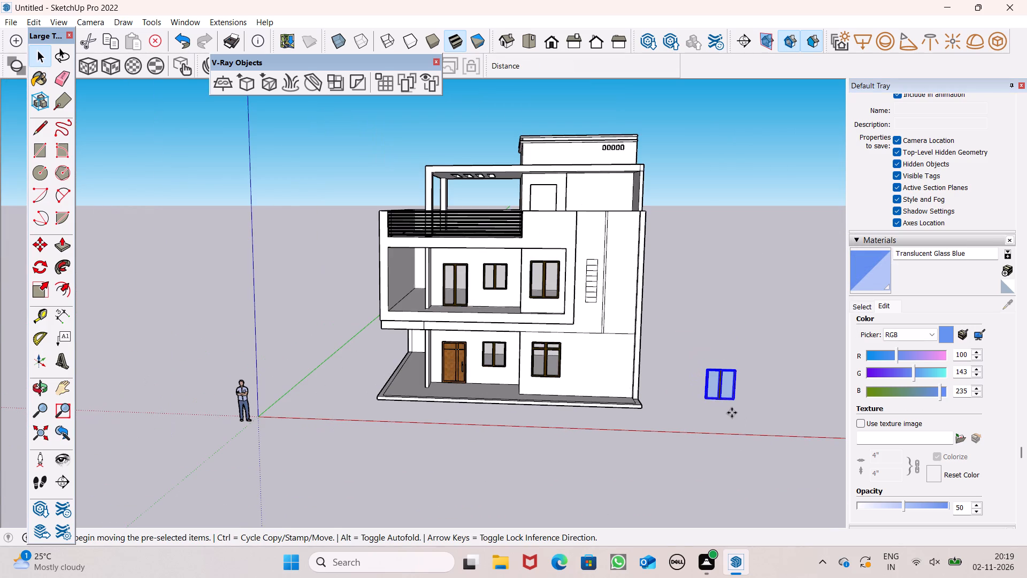
pyautogui.press('Return')
pyautogui.moveTo(733, 407); pyautogui.dragTo(550, 208)
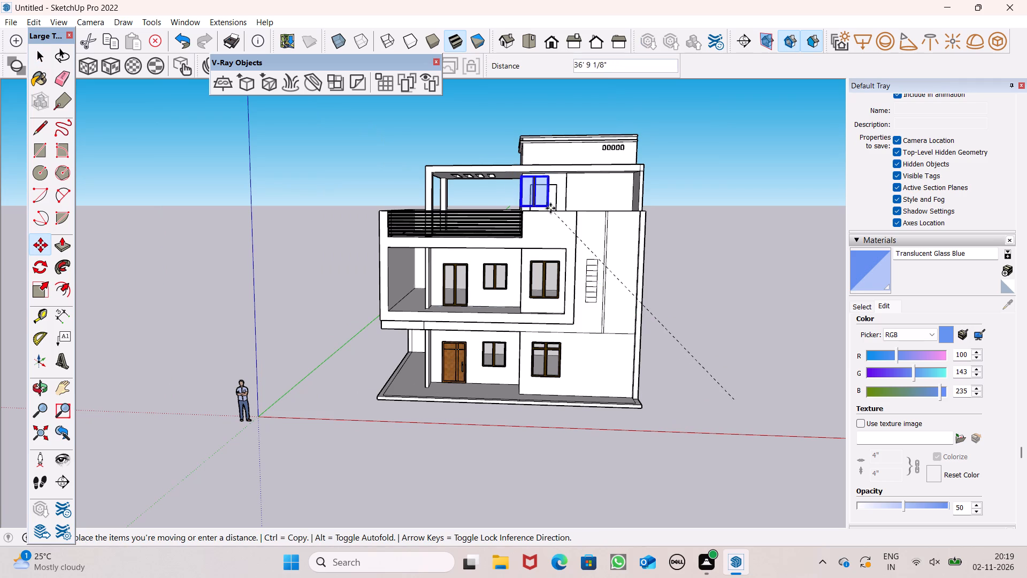
pyautogui.moveTo(550, 208); pyautogui.dragTo(551, 199)
pyautogui.scroll(10, 509, 182)
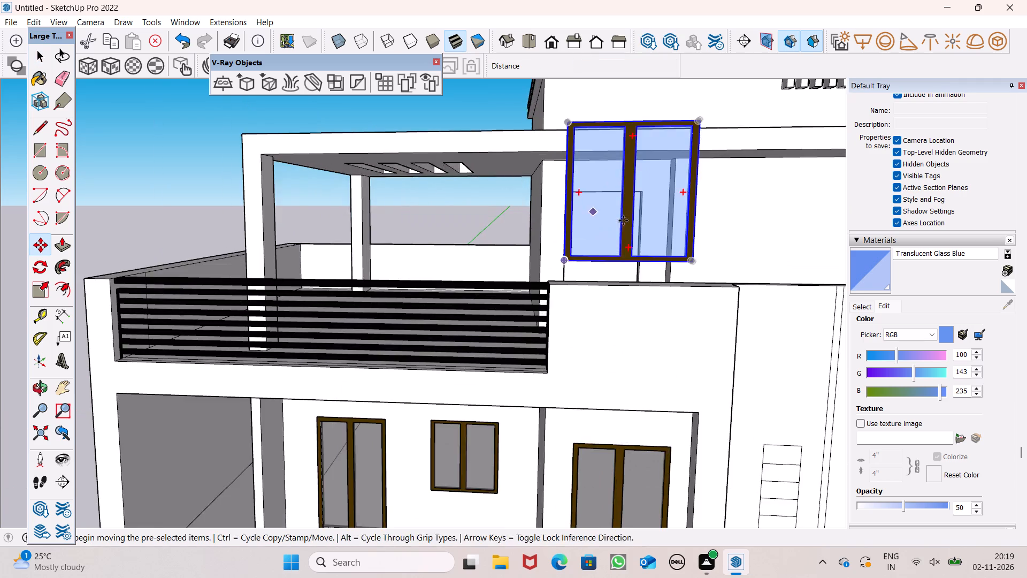
pyautogui.moveTo(628, 242); pyautogui.dragTo(594, 318, button='middle')
pyautogui.moveTo(642, 411); pyautogui.dragTo(318, 245)
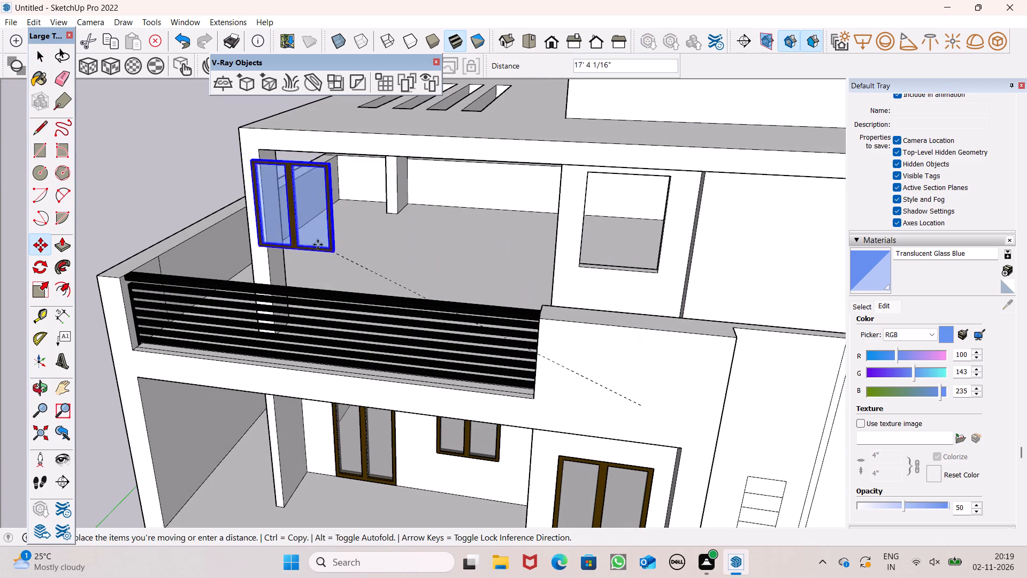
pyautogui.moveTo(318, 245); pyautogui.dragTo(659, 269)
pyautogui.scroll(9, 598, 217)
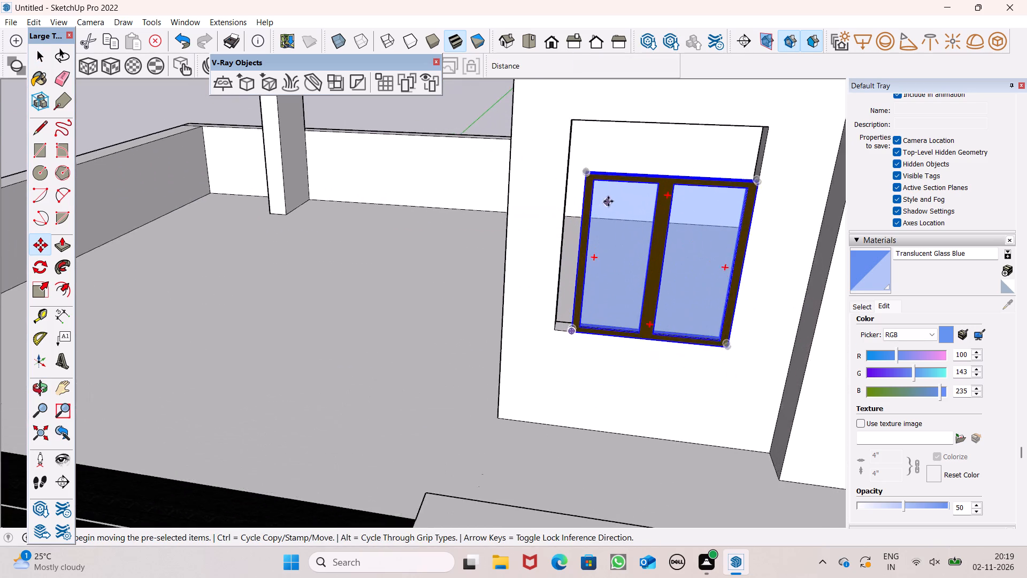
# Scale the top-floor window's width by about 1.09 so its left side meets the opening's edge.
pyautogui.scroll(-5, 614, 205)
pyautogui.click(44, 289)
pyautogui.moveTo(449, 284); pyautogui.dragTo(520, 297, button='middle')
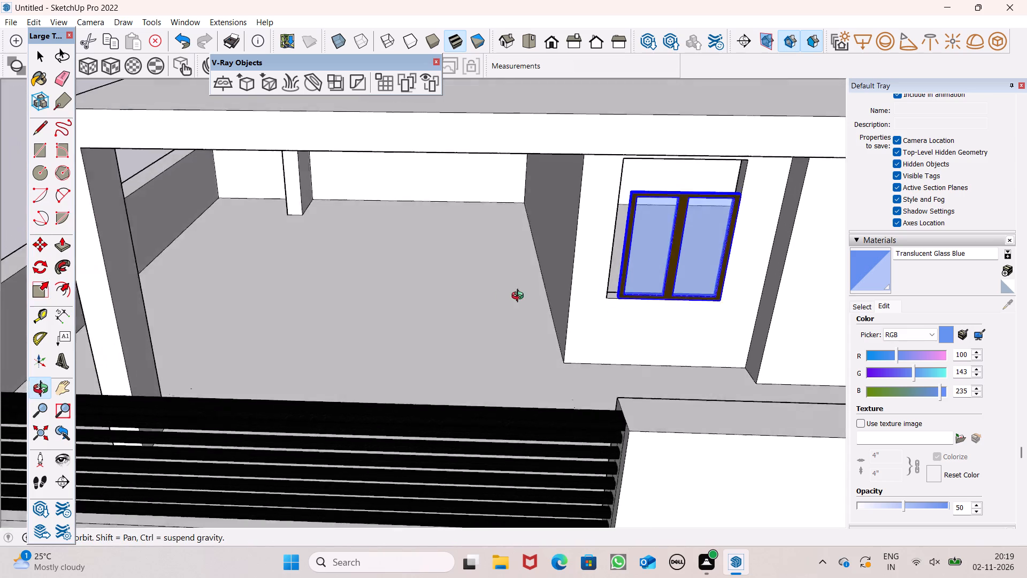
pyautogui.moveTo(520, 297); pyautogui.dragTo(570, 295, button='middle')
pyautogui.scroll(8, 624, 237)
pyautogui.scroll(8, 687, 222)
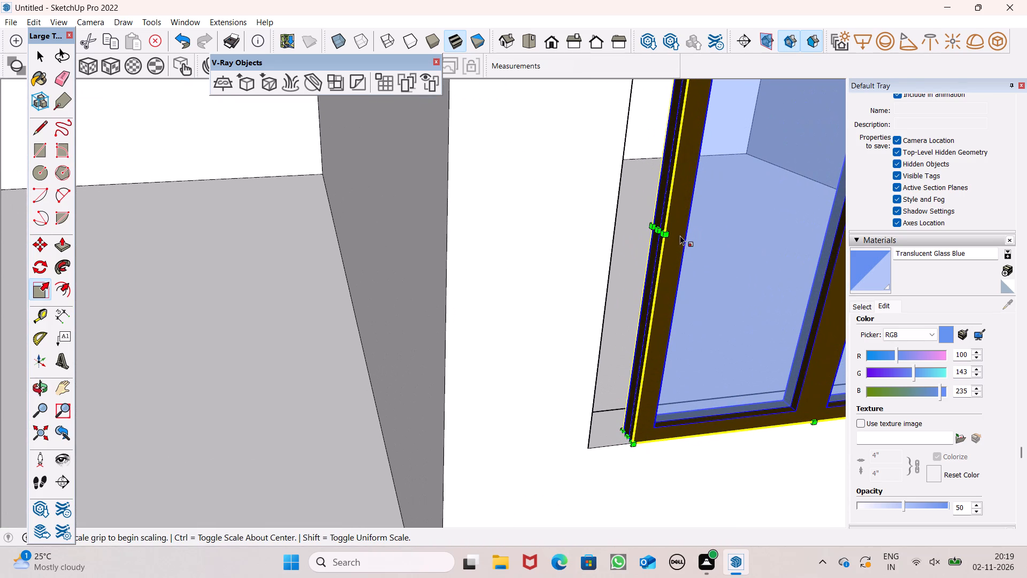
pyautogui.moveTo(655, 230); pyautogui.dragTo(618, 241)
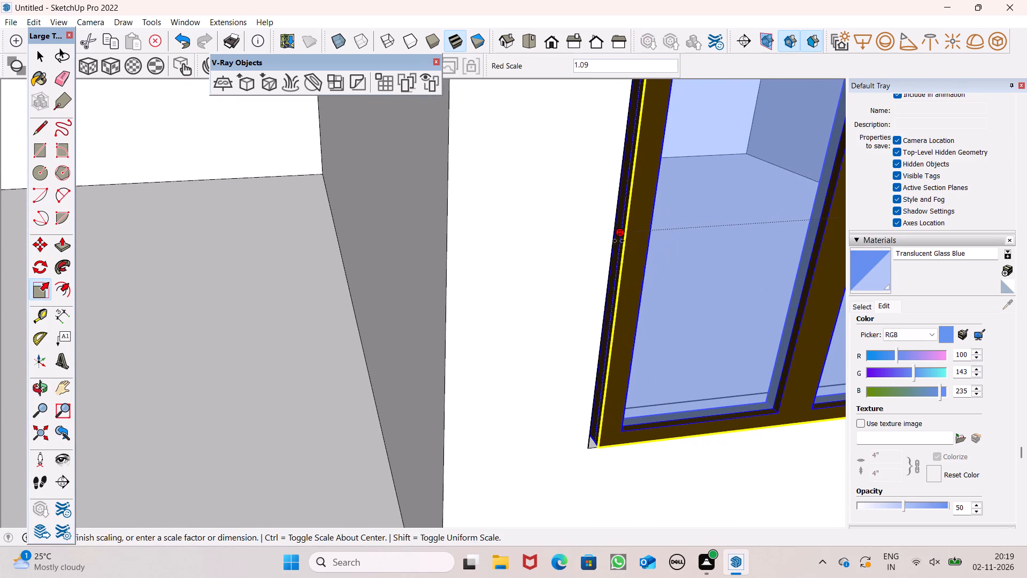
pyautogui.moveTo(618, 241); pyautogui.dragTo(616, 242)
# Scale the top-floor window's height by about 1.30 so its frame reaches the top of the opening.
pyautogui.scroll(-10, 482, 263)
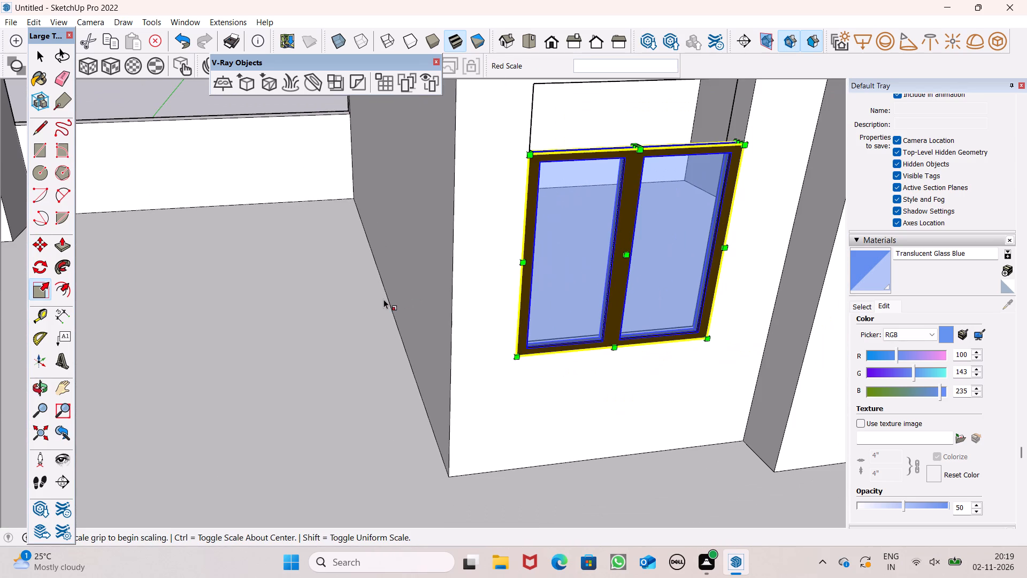
pyautogui.moveTo(390, 341); pyautogui.dragTo(294, 341, button='middle')
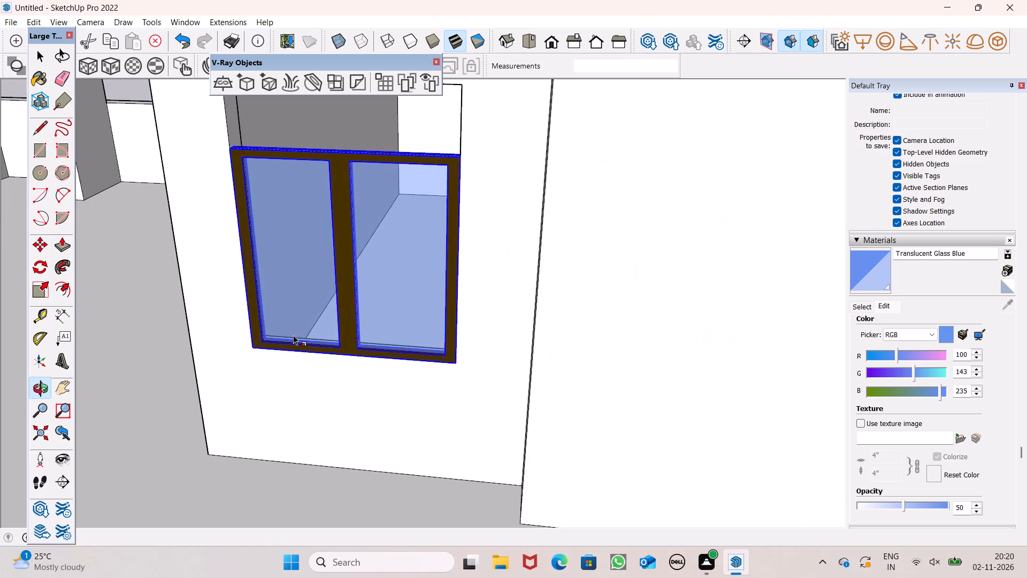
pyautogui.scroll(-5, 358, 328)
pyautogui.moveTo(384, 329); pyautogui.dragTo(439, 316, button='middle')
pyautogui.scroll(2, 395, 202)
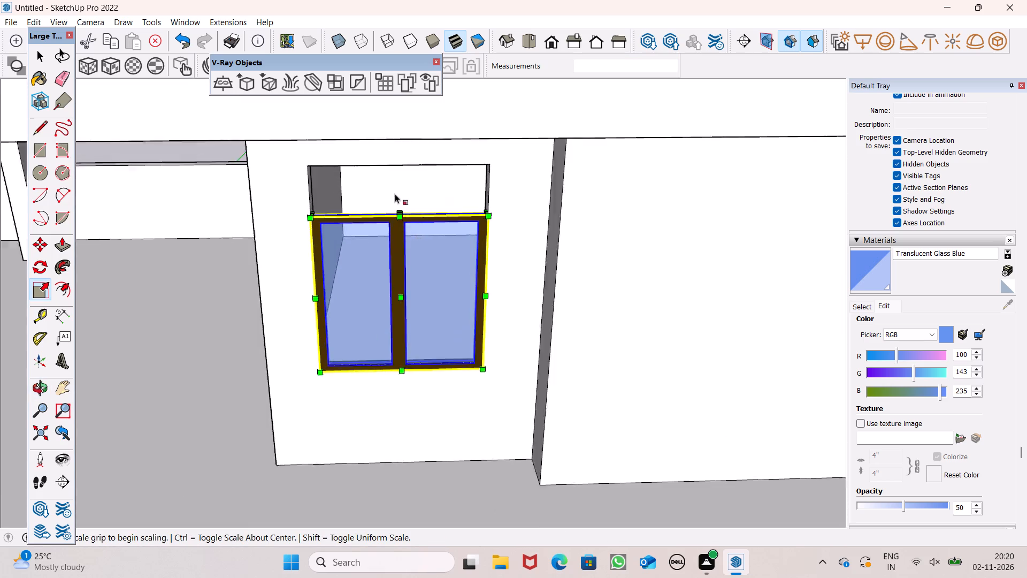
pyautogui.scroll(5, 395, 194)
pyautogui.scroll(-5, 386, 173)
pyautogui.moveTo(415, 259); pyautogui.dragTo(417, 253, button='middle')
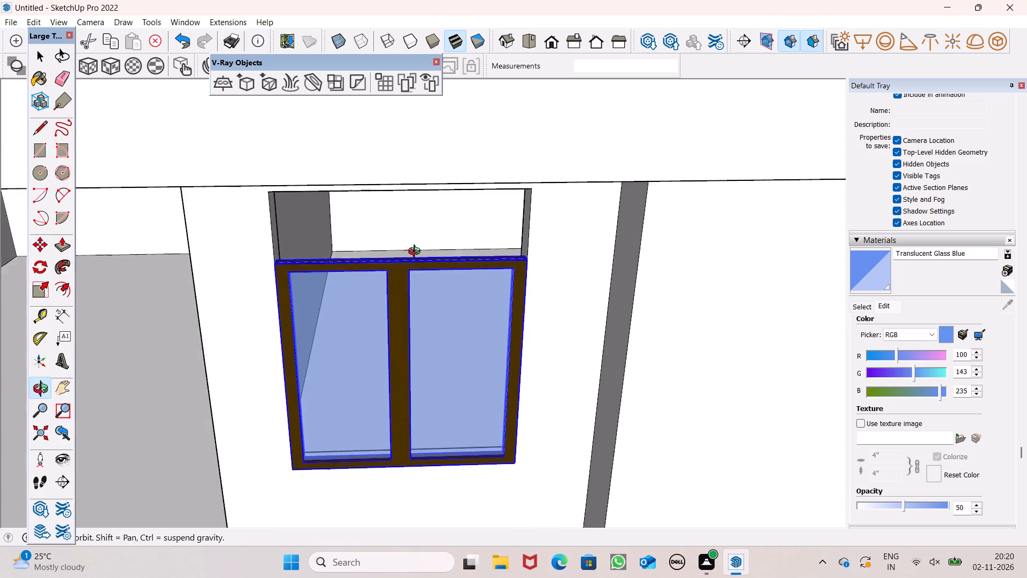
pyautogui.moveTo(417, 253); pyautogui.dragTo(417, 251, button='middle')
pyautogui.scroll(2, 403, 235)
pyautogui.moveTo(406, 282); pyautogui.dragTo(401, 131)
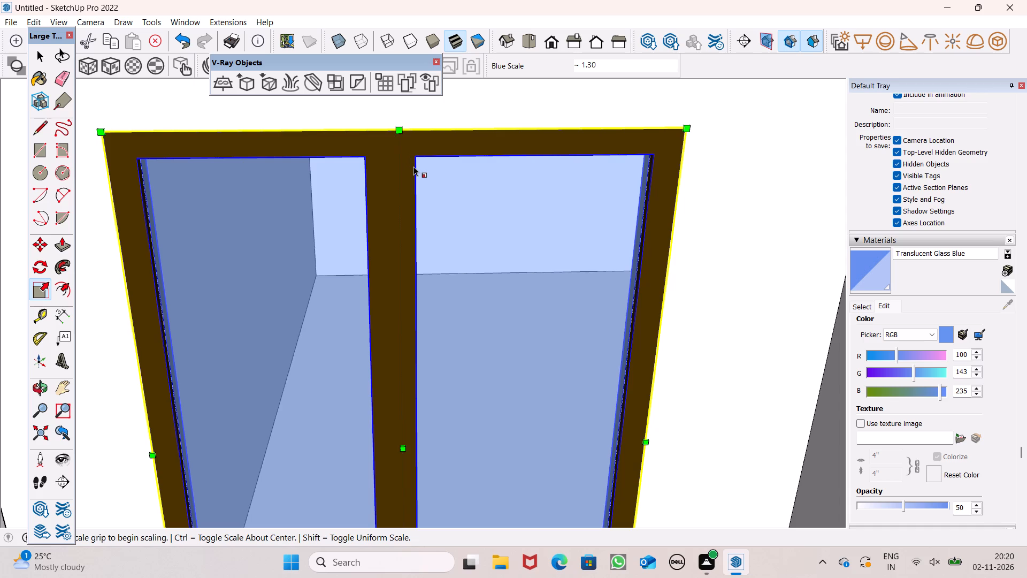
pyautogui.scroll(-7, 413, 166)
pyautogui.press('space')
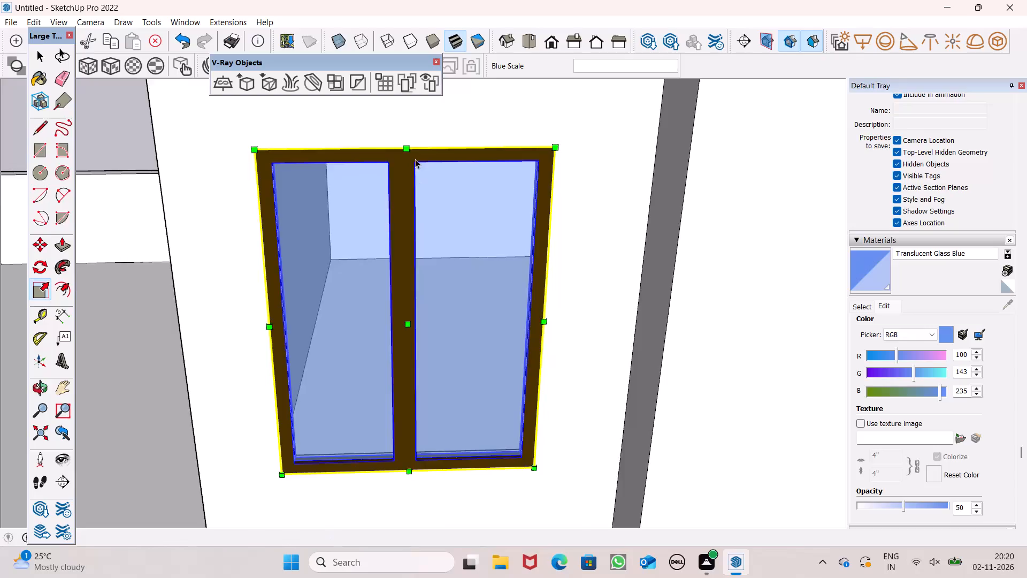
# Check how the blue-glazed top-floor window sits in the house front.
pyautogui.scroll(-13, 414, 158)
pyautogui.moveTo(448, 282); pyautogui.dragTo(434, 219, button='middle')
pyautogui.scroll(1, 433, 218)
pyautogui.scroll(-6, 436, 230)
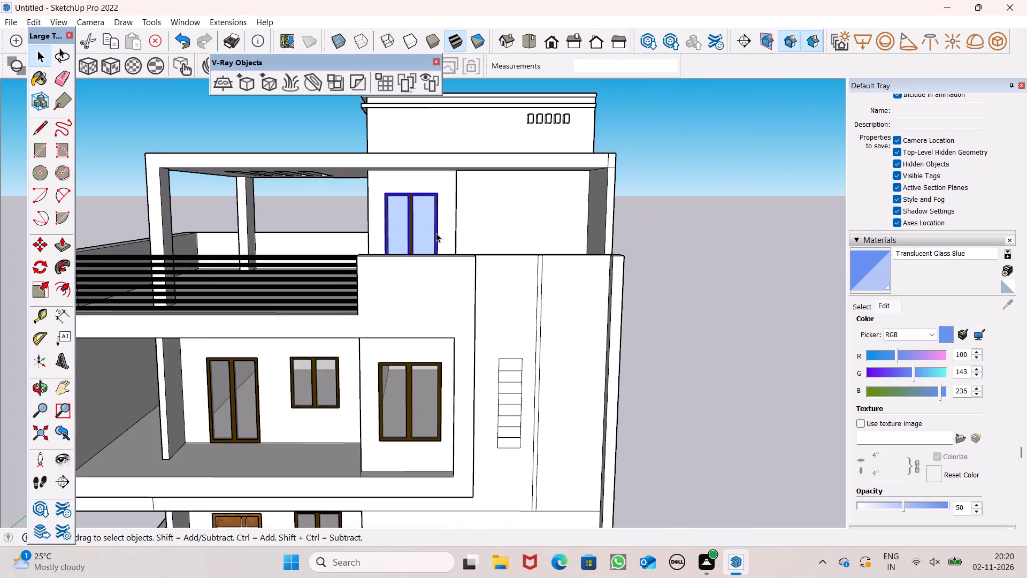
pyautogui.scroll(-2, 443, 232)
pyautogui.click(668, 267)
pyautogui.scroll(-2, 518, 253)
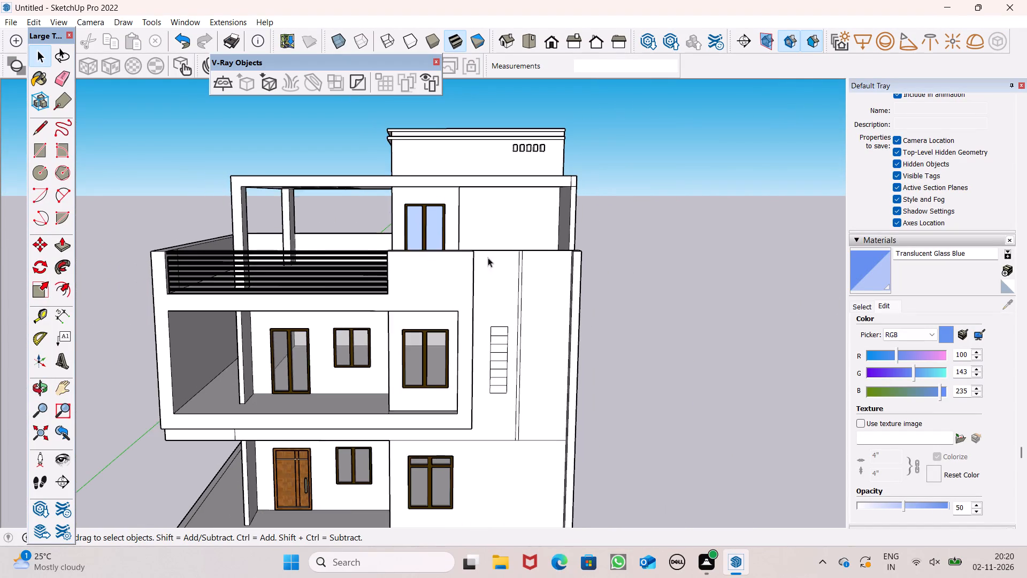
# Draw a horizontal line on the top-floor wall from the window frame's left side to the wall's left edge.
pyautogui.moveTo(424, 262); pyautogui.dragTo(499, 311, button='middle')
pyautogui.scroll(7, 467, 260)
pyautogui.moveTo(448, 239); pyautogui.dragTo(420, 244, button='middle')
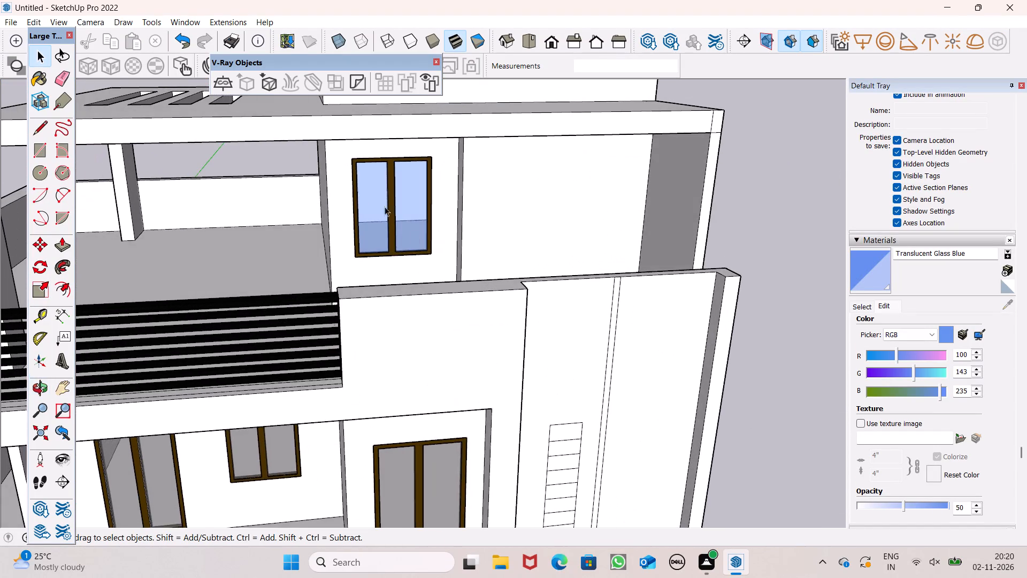
pyautogui.scroll(5, 324, 163)
pyautogui.click(42, 127)
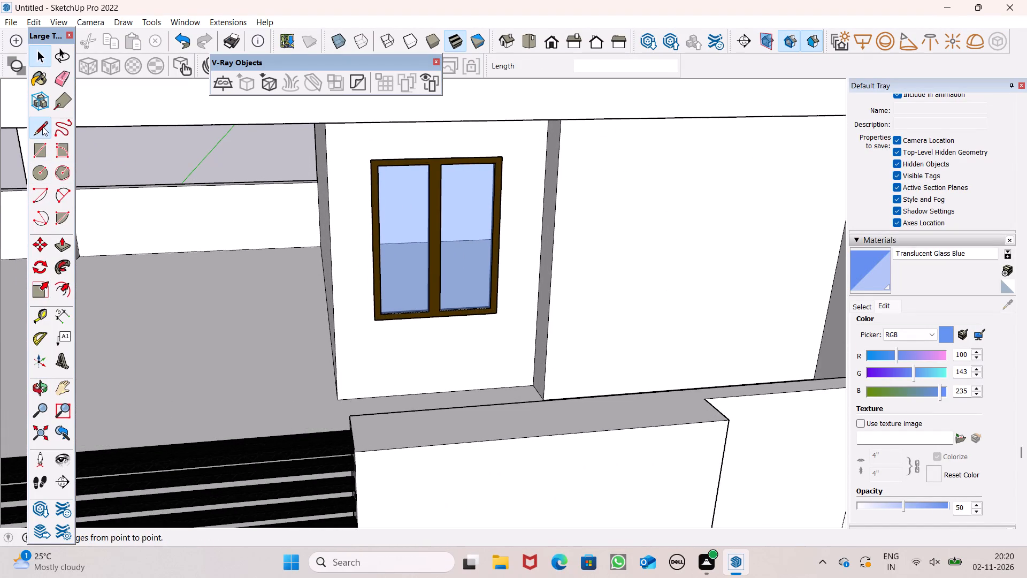
pyautogui.scroll(6, 368, 248)
pyautogui.click(374, 250)
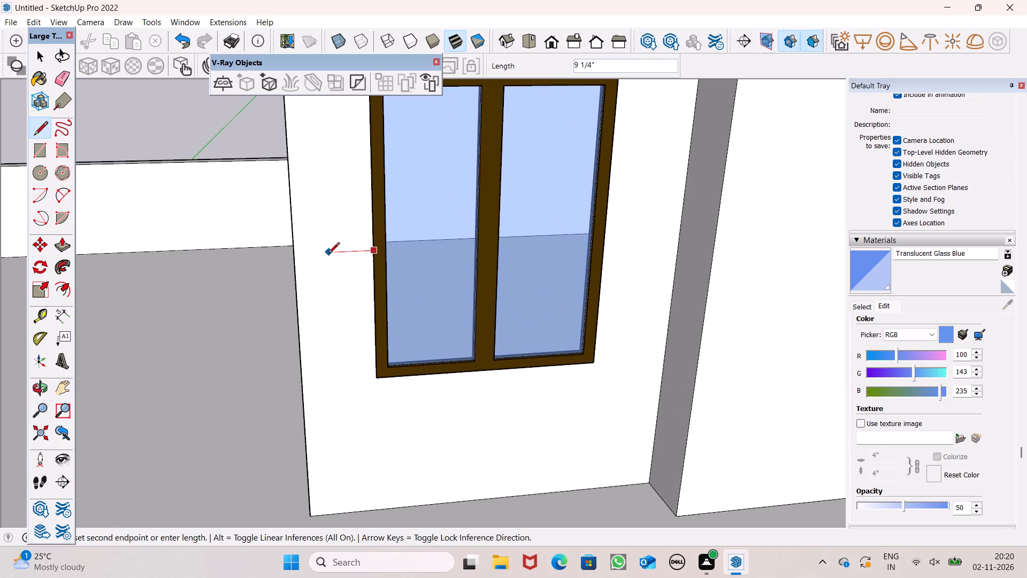
pyautogui.click(294, 259)
# Examine the whole house front and its fitted doors and windows from the front and from above.
pyautogui.scroll(-2, 471, 311)
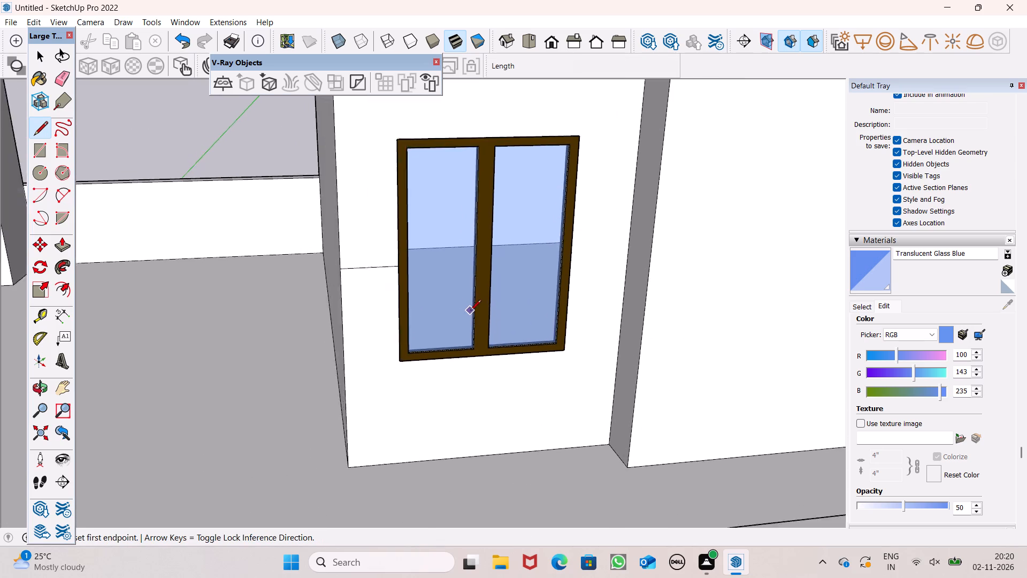
pyautogui.scroll(-4, 470, 311)
pyautogui.moveTo(531, 343); pyautogui.dragTo(481, 292, button='middle')
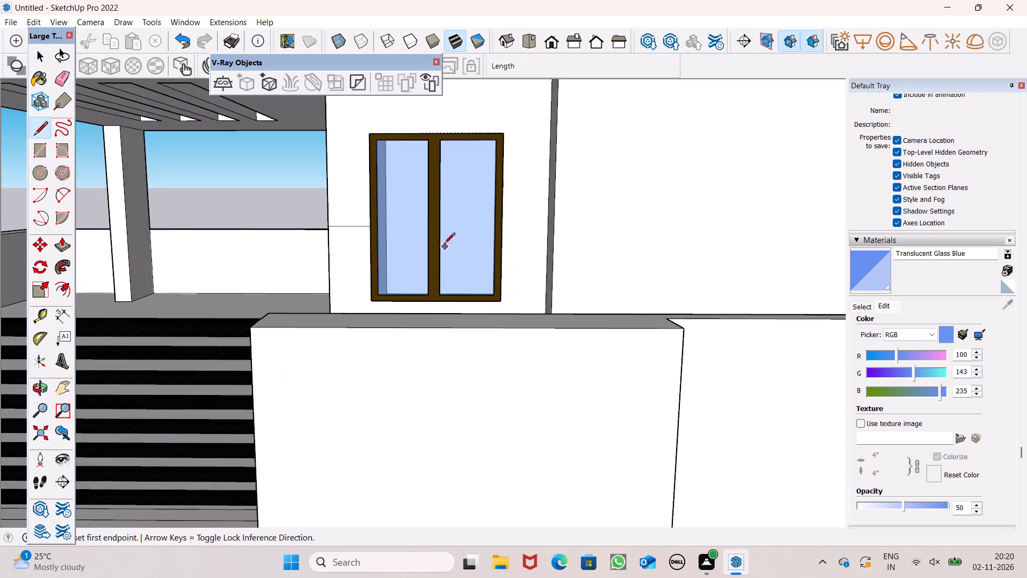
pyautogui.scroll(-8, 448, 247)
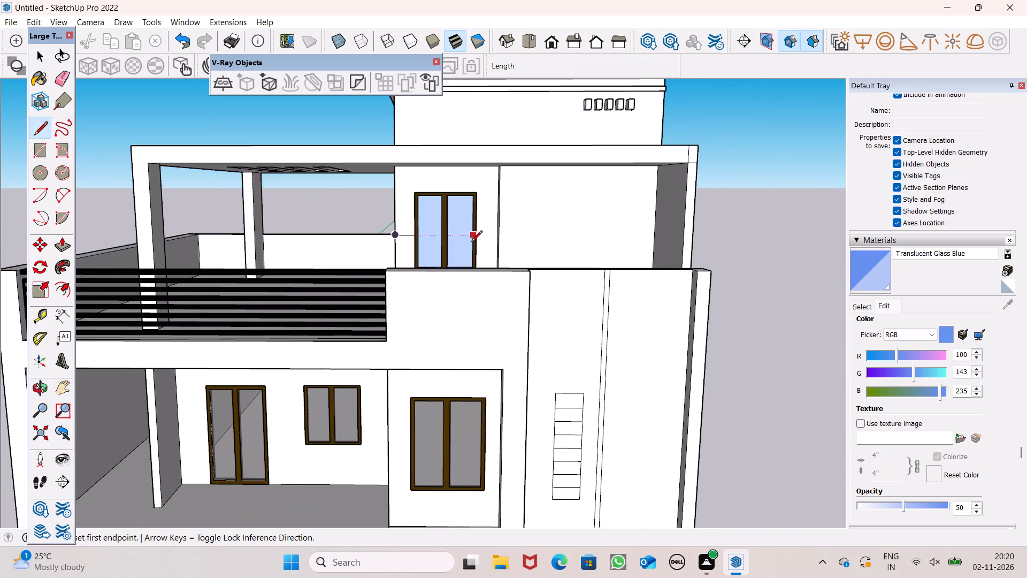
pyautogui.moveTo(471, 242); pyautogui.dragTo(485, 239, button='middle')
pyautogui.scroll(-4, 476, 223)
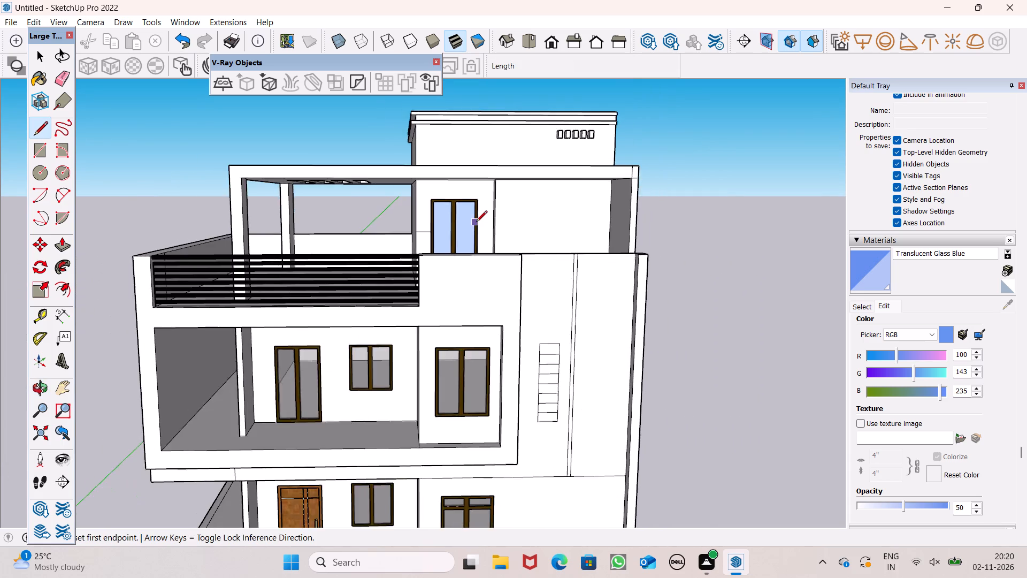
pyautogui.scroll(-9, 476, 222)
pyautogui.scroll(3, 453, 302)
pyautogui.scroll(-2, 425, 304)
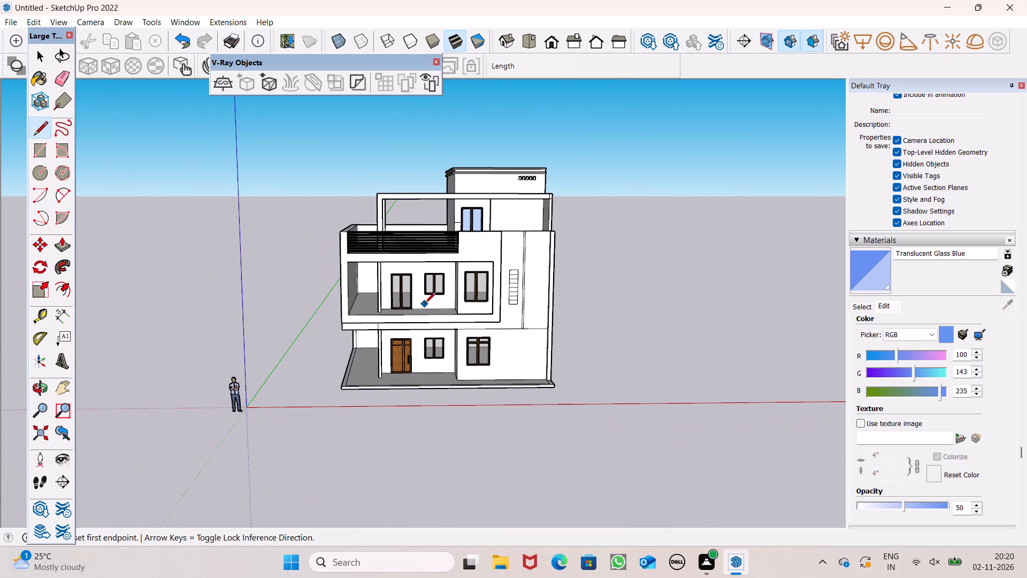
pyautogui.scroll(-1, 448, 298)
pyautogui.moveTo(452, 321); pyautogui.dragTo(438, 436, button='middle')
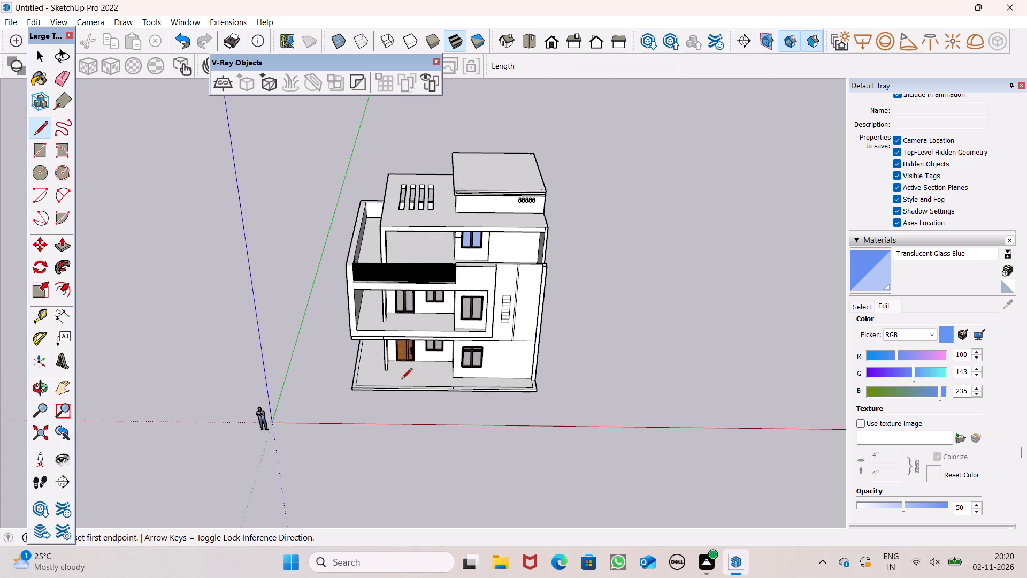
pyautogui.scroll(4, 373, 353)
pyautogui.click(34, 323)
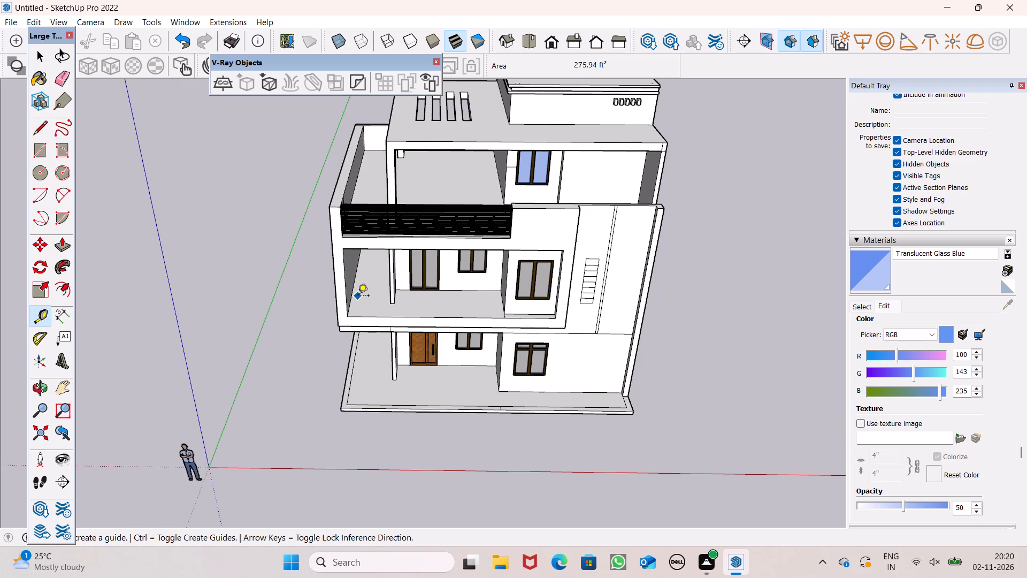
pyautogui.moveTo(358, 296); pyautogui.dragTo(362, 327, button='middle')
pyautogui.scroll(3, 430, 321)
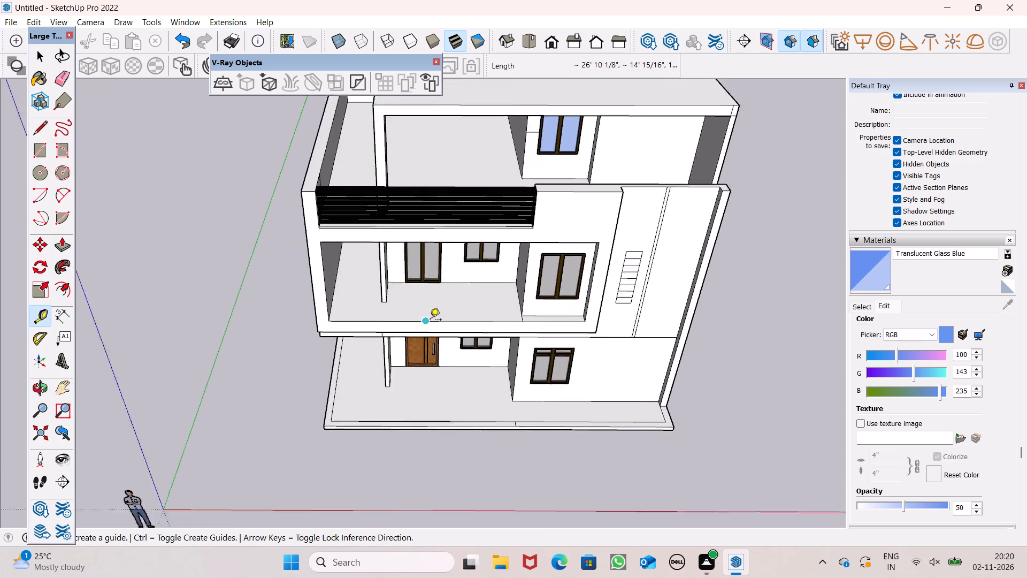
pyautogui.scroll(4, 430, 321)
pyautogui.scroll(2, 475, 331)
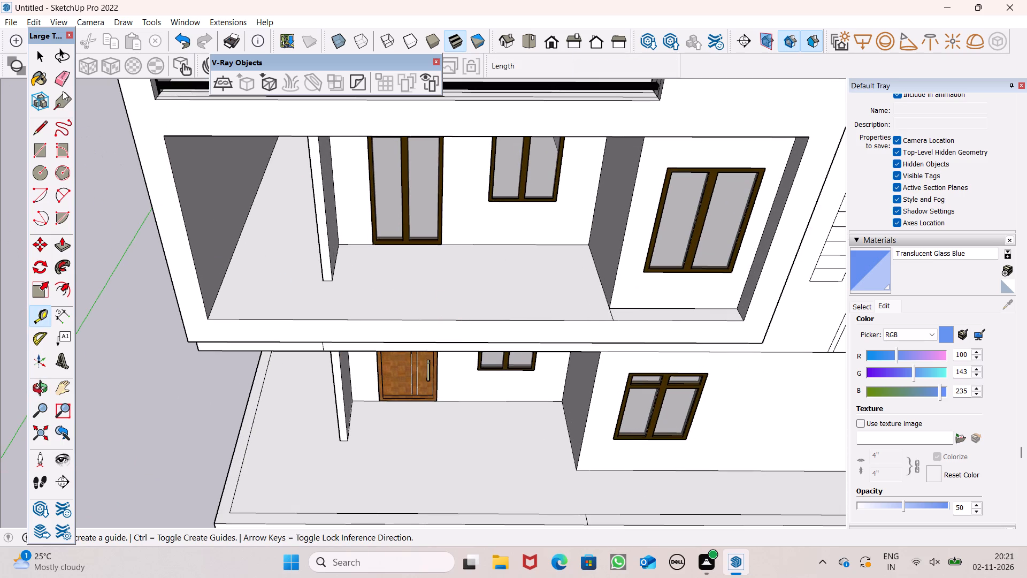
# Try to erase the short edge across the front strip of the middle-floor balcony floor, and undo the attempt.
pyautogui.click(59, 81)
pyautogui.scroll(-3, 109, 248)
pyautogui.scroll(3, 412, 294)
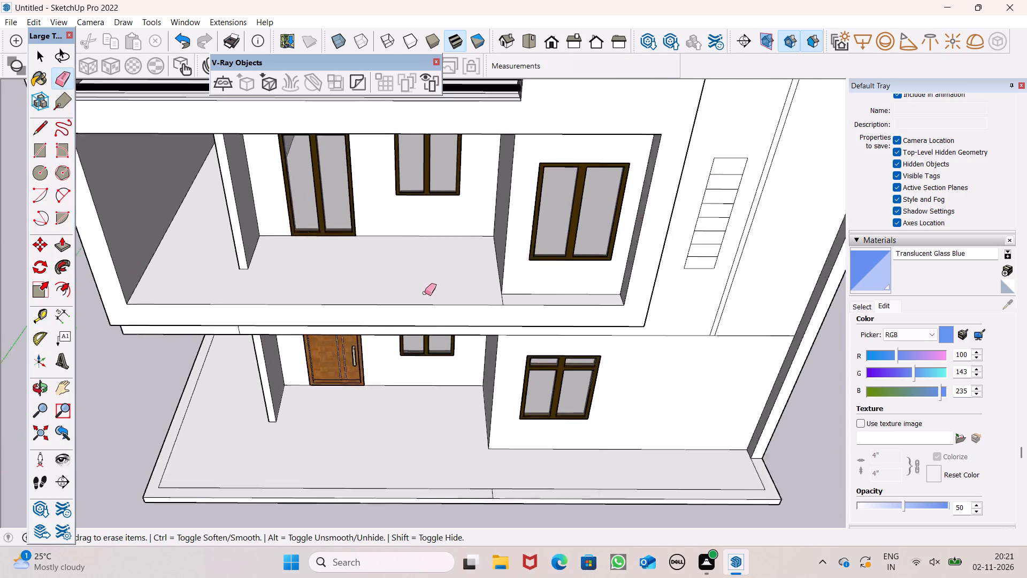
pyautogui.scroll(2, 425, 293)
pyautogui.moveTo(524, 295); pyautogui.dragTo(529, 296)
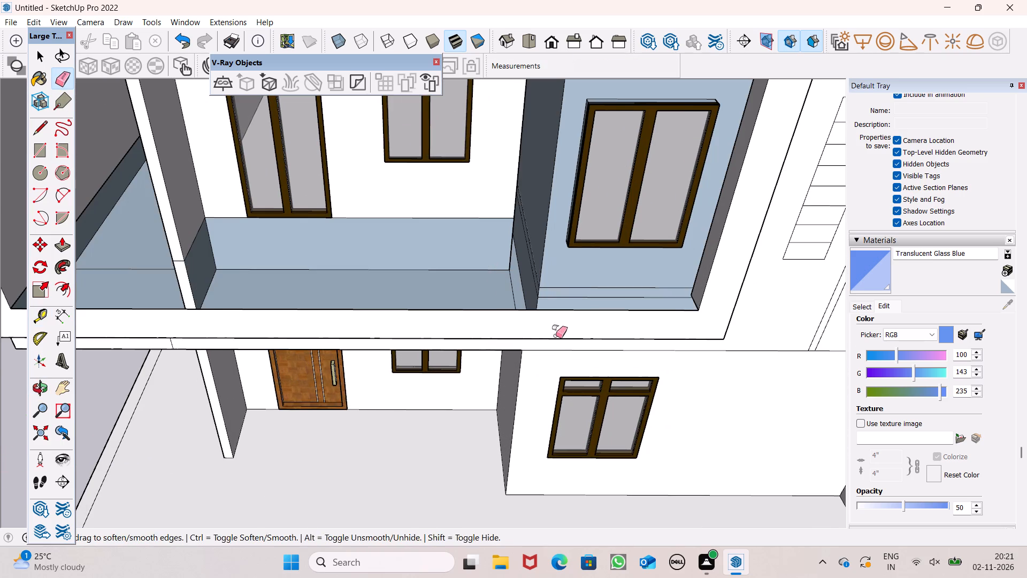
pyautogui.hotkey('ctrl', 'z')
# Erase the short edge crossing the front strip of the middle-floor balcony floor, beside the large window's wall.
pyautogui.scroll(4, 549, 326)
pyautogui.moveTo(515, 293); pyautogui.dragTo(529, 290)
pyautogui.scroll(-6, 470, 252)
pyautogui.scroll(-2, 330, 249)
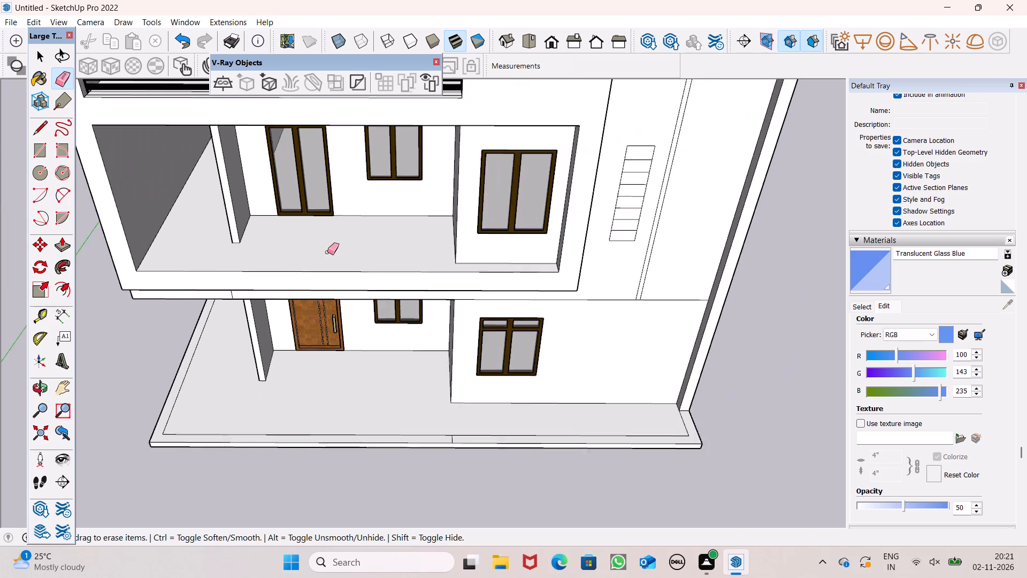
# Examine the ground-floor and middle-floor front with its balcony and railing from below and from above.
pyautogui.scroll(-2, 327, 252)
pyautogui.moveTo(488, 299); pyautogui.dragTo(586, 136, button='middle')
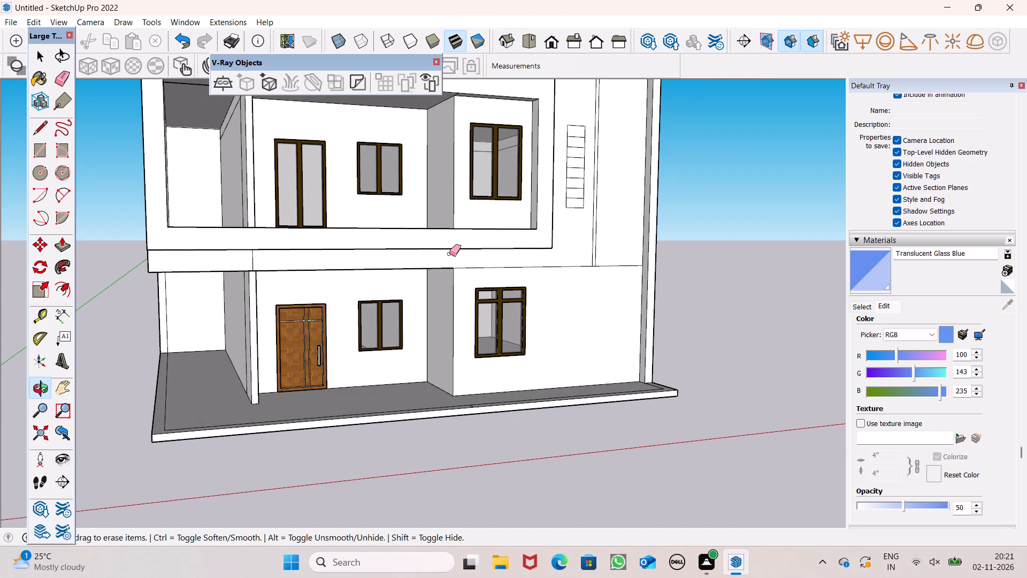
pyautogui.moveTo(449, 254); pyautogui.dragTo(378, 362, button='middle')
pyautogui.scroll(1, 436, 273)
pyautogui.scroll(-5, 481, 298)
pyautogui.scroll(1, 423, 322)
pyautogui.moveTo(421, 322); pyautogui.dragTo(415, 241, button='middle')
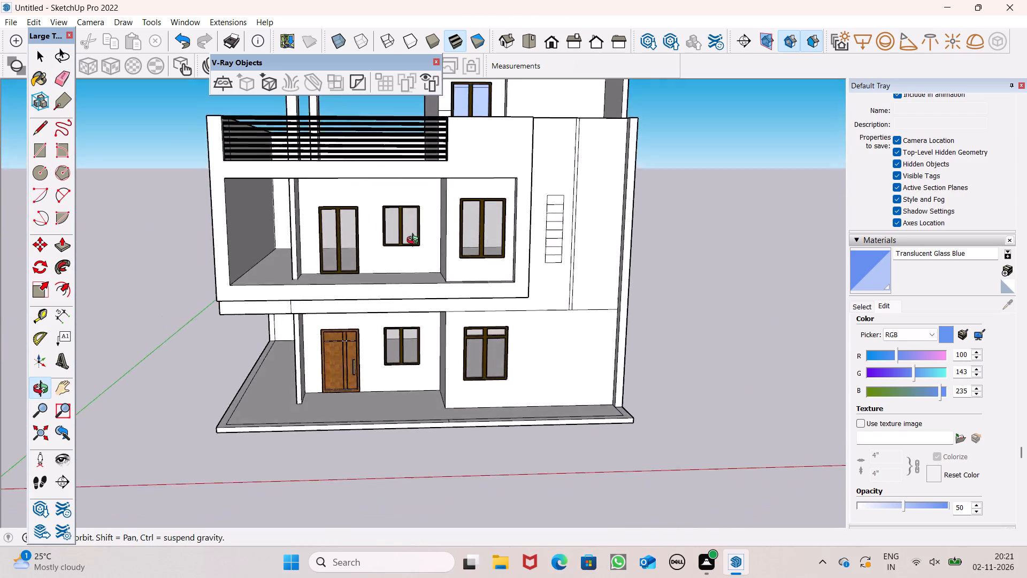
pyautogui.moveTo(415, 241); pyautogui.dragTo(434, 254, button='middle')
pyautogui.scroll(1, 233, 159)
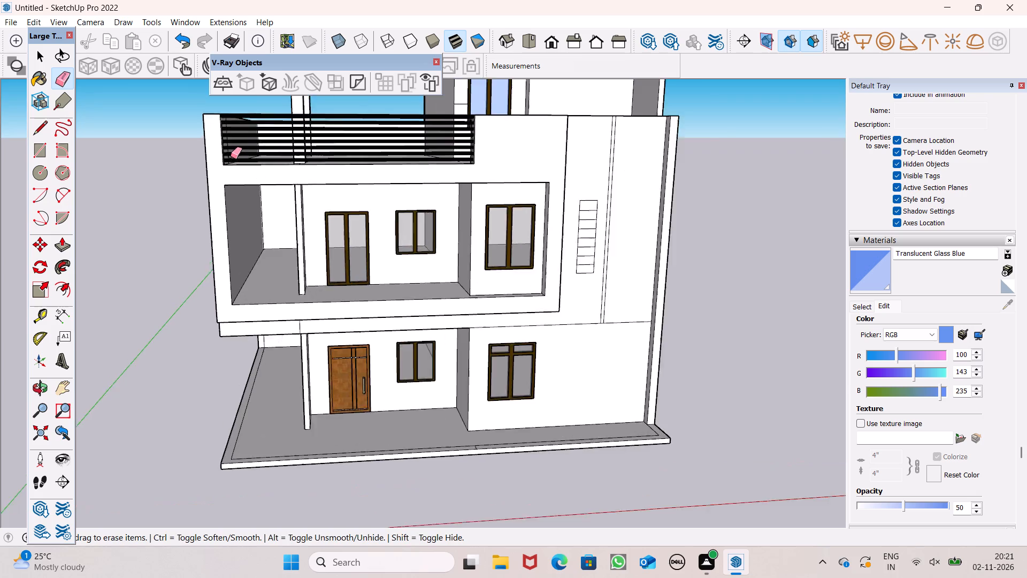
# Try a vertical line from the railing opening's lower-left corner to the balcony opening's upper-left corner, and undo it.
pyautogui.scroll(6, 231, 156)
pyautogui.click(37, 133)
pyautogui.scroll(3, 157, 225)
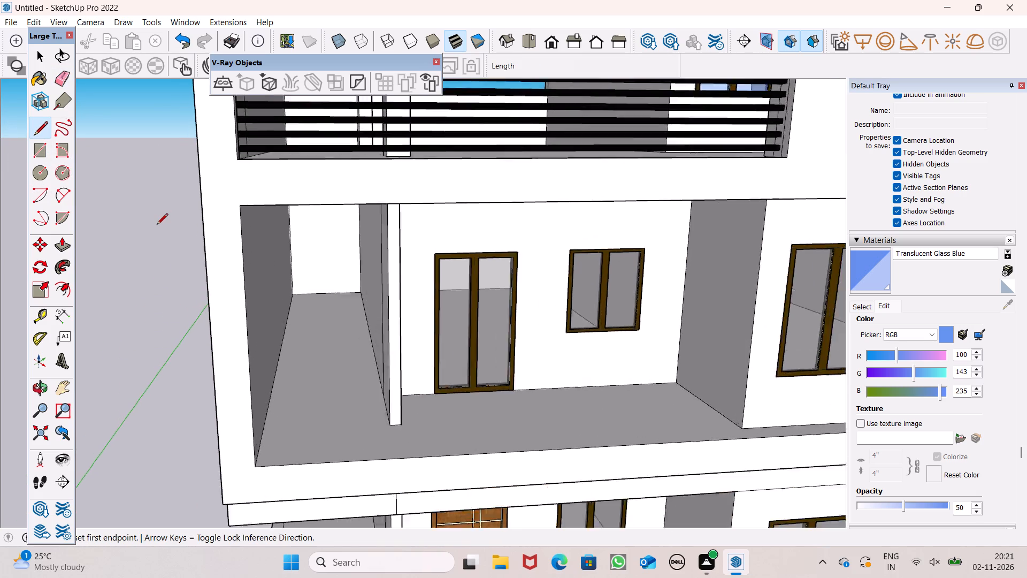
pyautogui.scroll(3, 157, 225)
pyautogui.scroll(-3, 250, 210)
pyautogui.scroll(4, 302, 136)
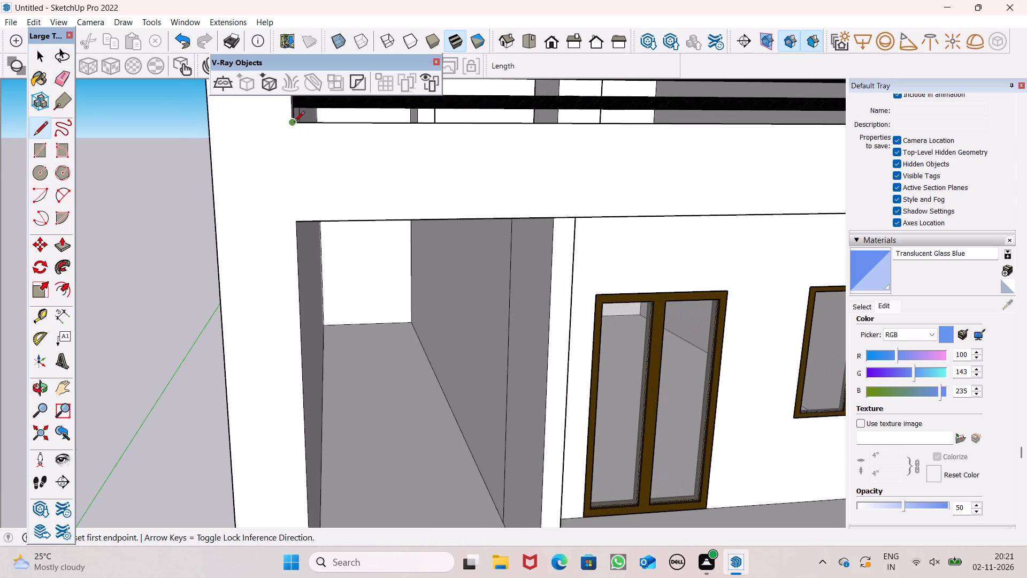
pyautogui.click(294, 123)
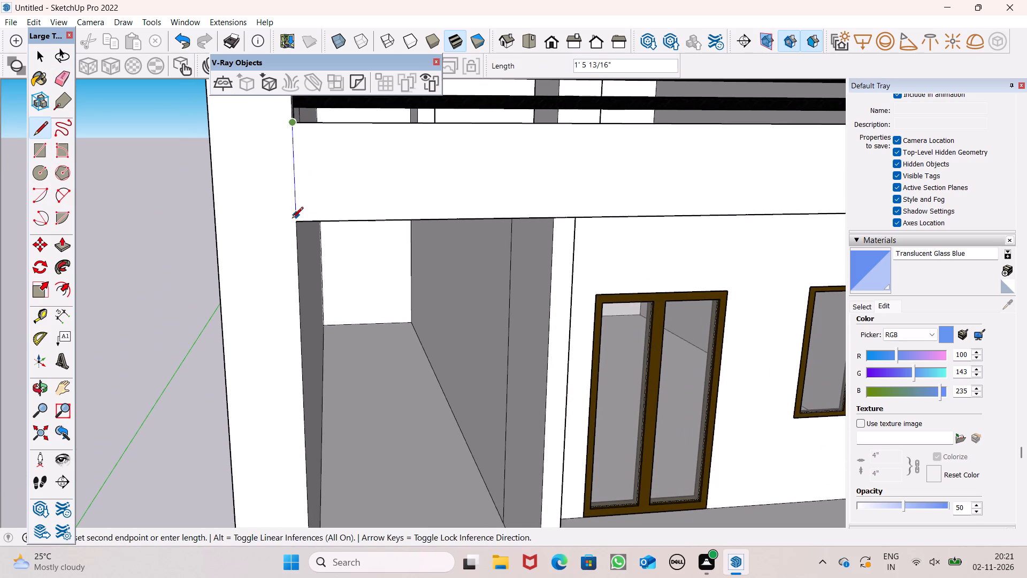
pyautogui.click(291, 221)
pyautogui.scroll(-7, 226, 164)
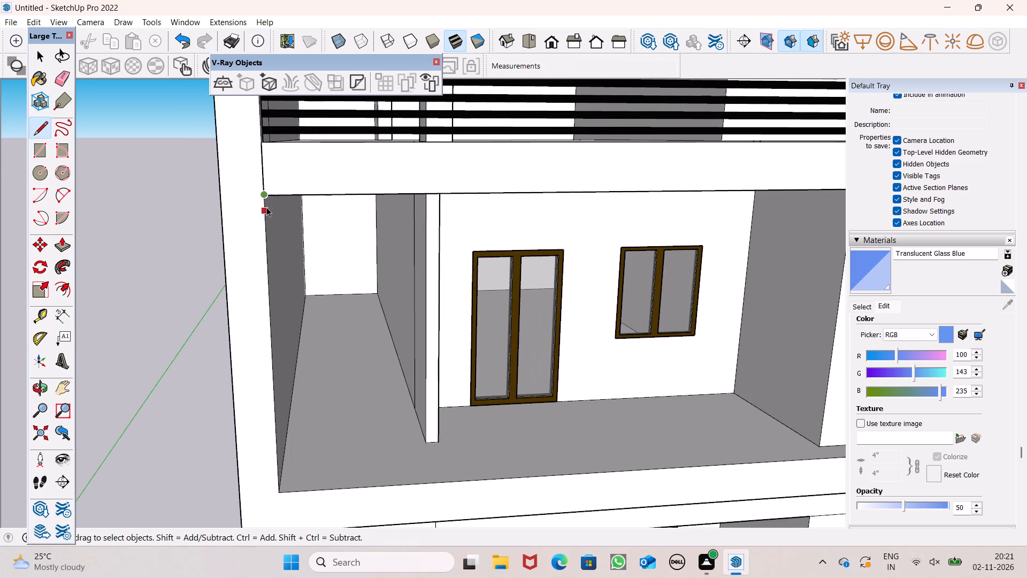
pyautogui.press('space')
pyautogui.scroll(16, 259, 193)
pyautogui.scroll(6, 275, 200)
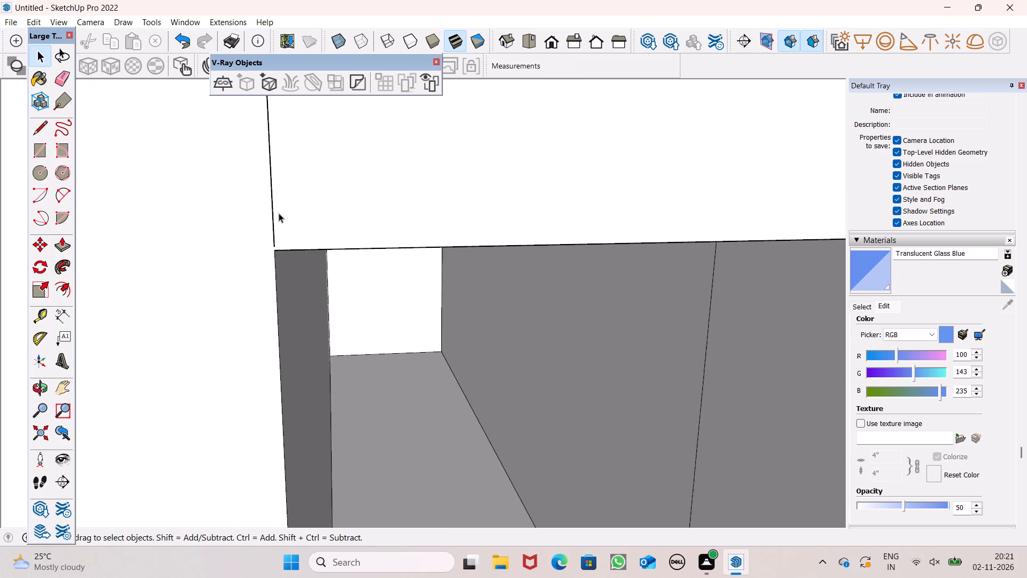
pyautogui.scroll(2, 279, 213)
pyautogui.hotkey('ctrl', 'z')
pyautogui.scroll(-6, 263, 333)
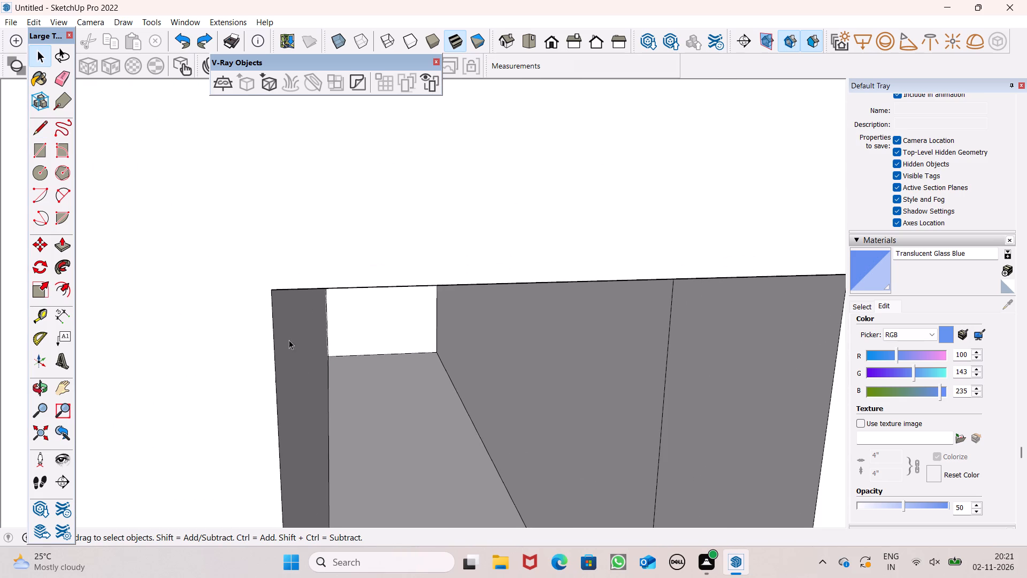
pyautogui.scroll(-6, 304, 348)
# Draw a vertical line on the parapet from the railing opening's lower-left corner down to the middle-floor balcony opening's upper-left corner.
pyautogui.click(37, 125)
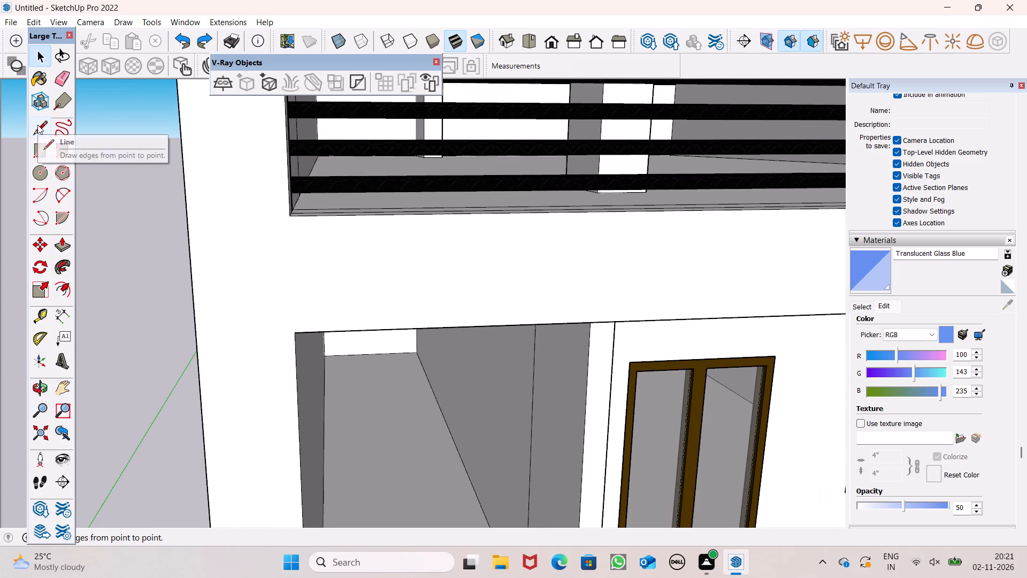
pyautogui.click(287, 220)
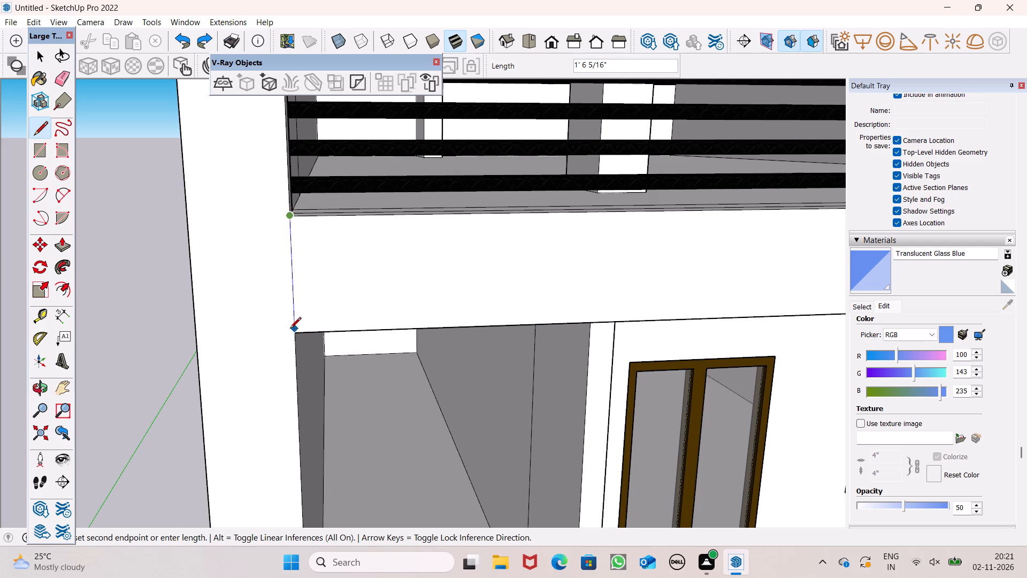
pyautogui.click(292, 334)
pyautogui.press('space')
pyautogui.scroll(-4, 249, 291)
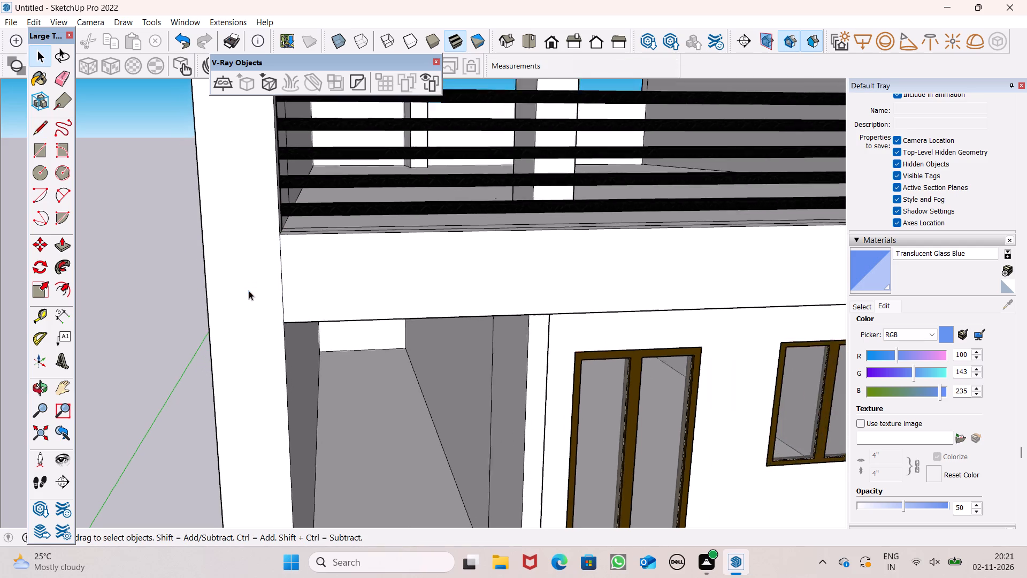
# Examine the balcony front, parapet and railing of the house from below, straight on and above.
pyautogui.scroll(-8, 249, 291)
pyautogui.moveTo(318, 346); pyautogui.dragTo(261, 239, button='middle')
pyautogui.scroll(-2, 378, 280)
pyautogui.moveTo(402, 302); pyautogui.dragTo(411, 201, button='middle')
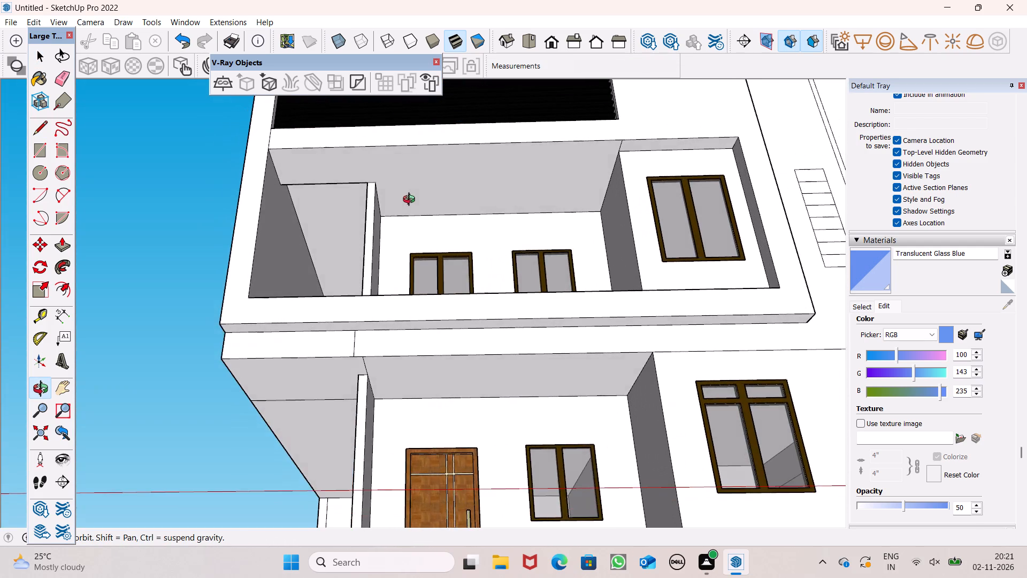
pyautogui.moveTo(411, 201); pyautogui.dragTo(438, 327, button='middle')
pyautogui.scroll(-4, 393, 301)
pyautogui.moveTo(415, 328); pyautogui.dragTo(373, 347, button='middle')
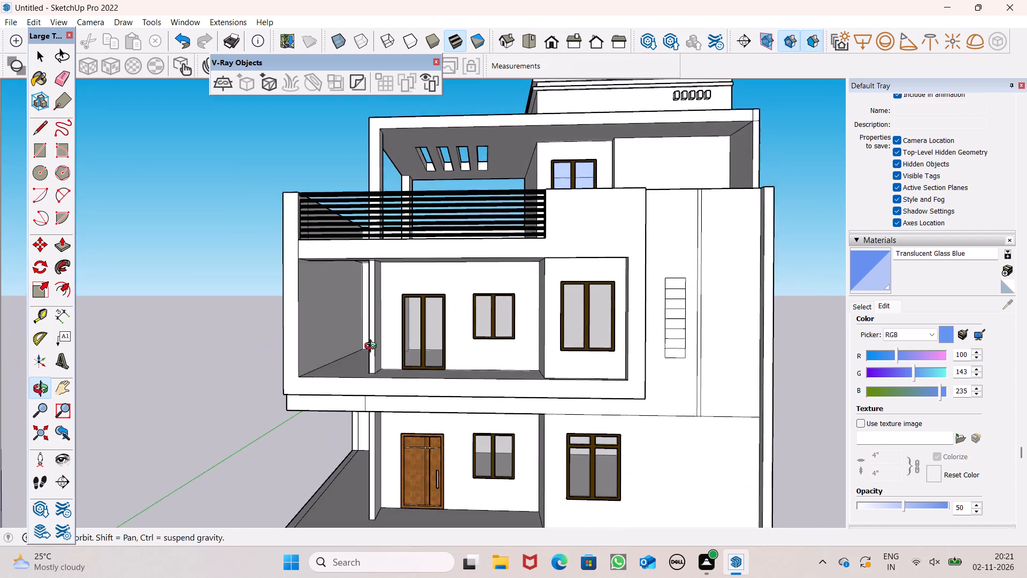
pyautogui.moveTo(373, 347); pyautogui.dragTo(376, 415, button='middle')
pyautogui.scroll(1, 389, 367)
pyautogui.scroll(-1, 368, 344)
pyautogui.moveTo(417, 401); pyautogui.dragTo(425, 445, button='middle')
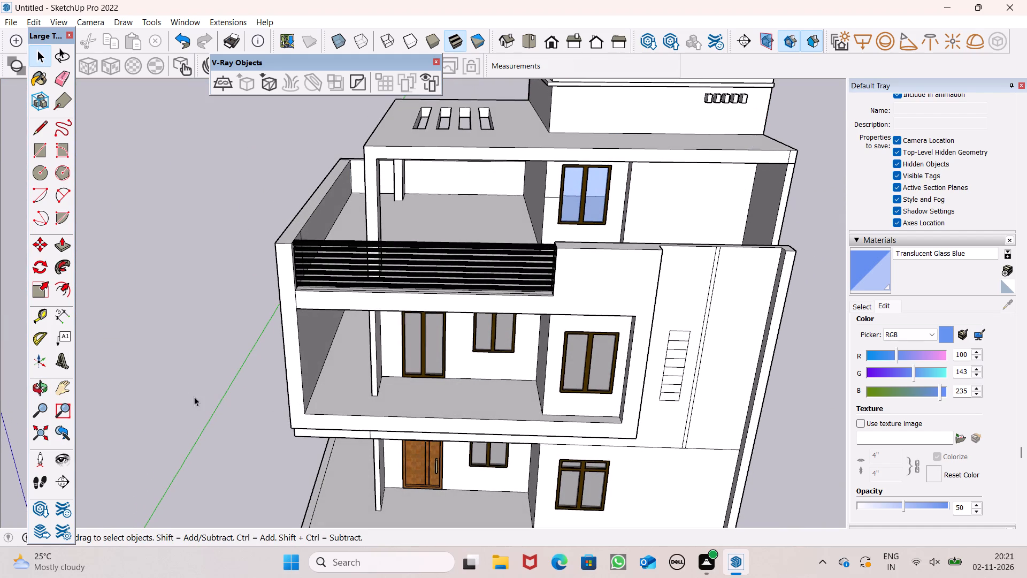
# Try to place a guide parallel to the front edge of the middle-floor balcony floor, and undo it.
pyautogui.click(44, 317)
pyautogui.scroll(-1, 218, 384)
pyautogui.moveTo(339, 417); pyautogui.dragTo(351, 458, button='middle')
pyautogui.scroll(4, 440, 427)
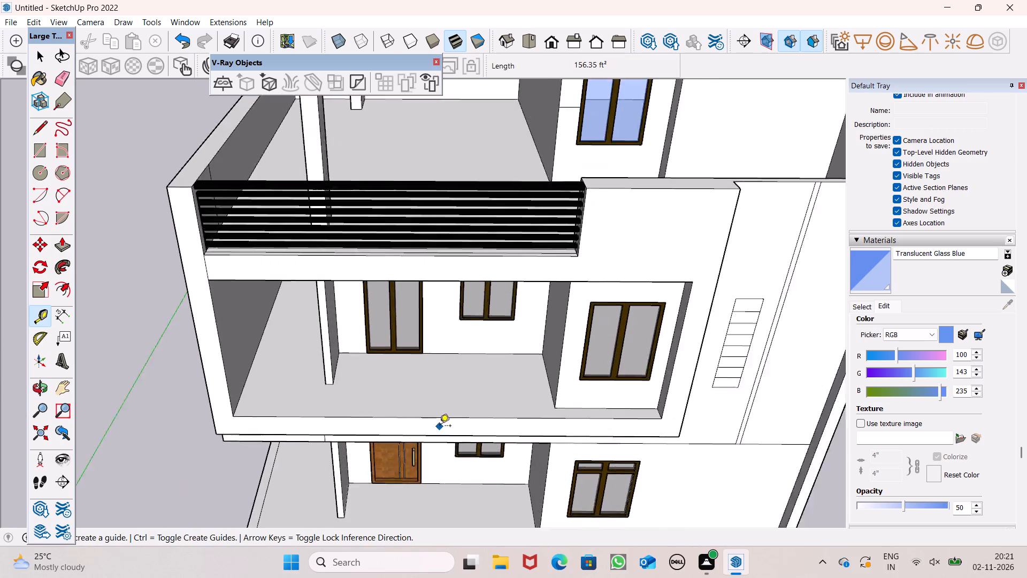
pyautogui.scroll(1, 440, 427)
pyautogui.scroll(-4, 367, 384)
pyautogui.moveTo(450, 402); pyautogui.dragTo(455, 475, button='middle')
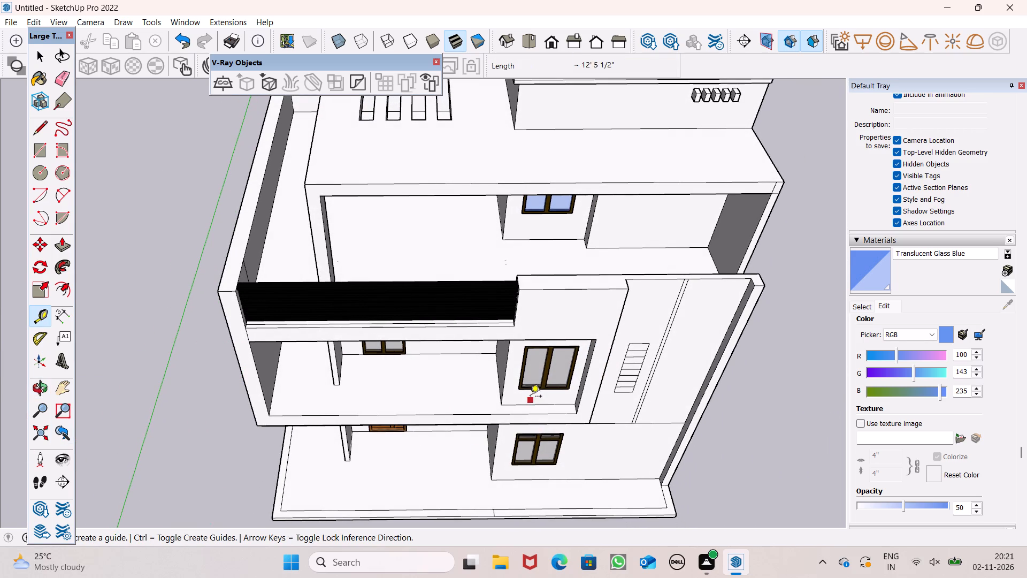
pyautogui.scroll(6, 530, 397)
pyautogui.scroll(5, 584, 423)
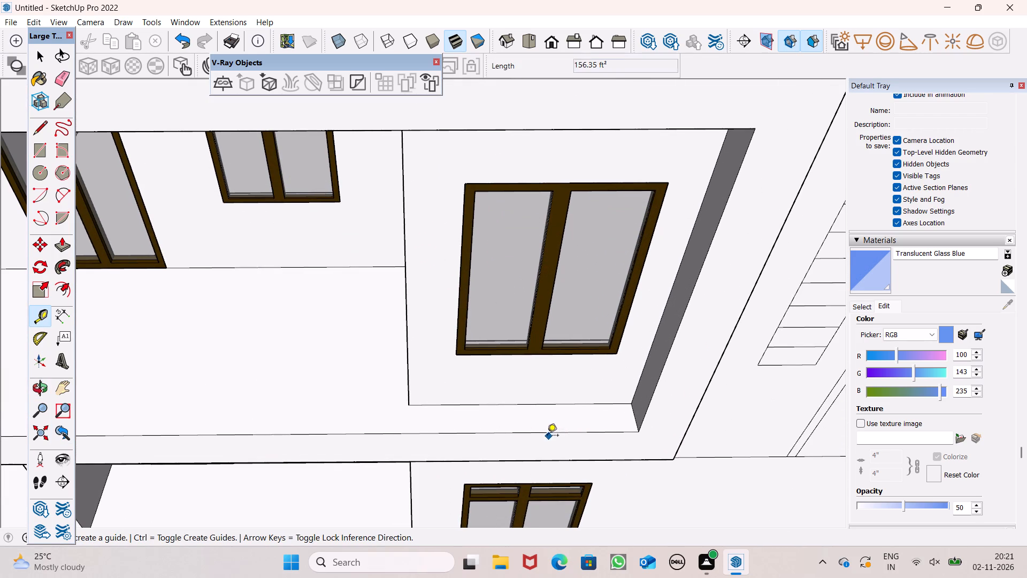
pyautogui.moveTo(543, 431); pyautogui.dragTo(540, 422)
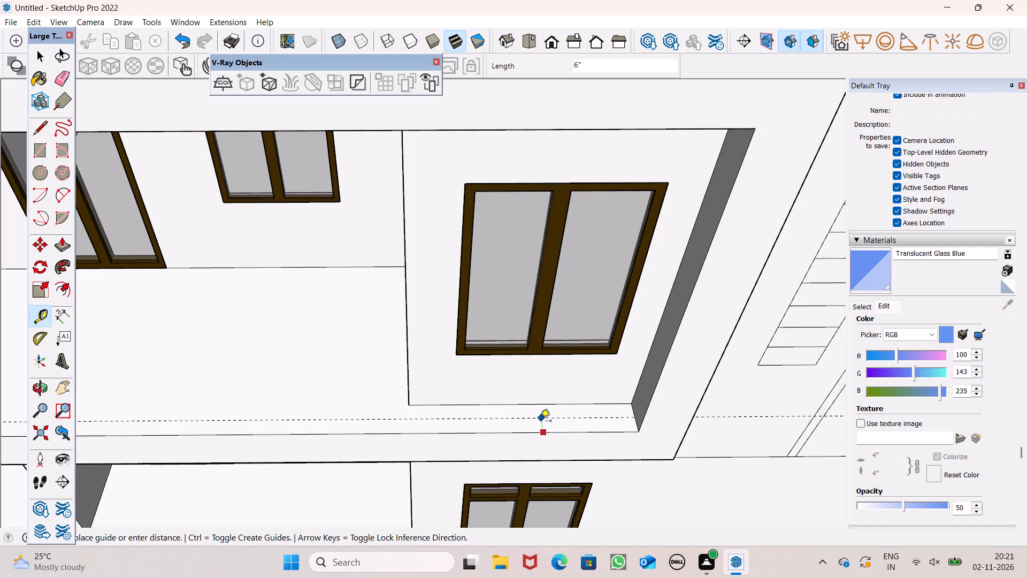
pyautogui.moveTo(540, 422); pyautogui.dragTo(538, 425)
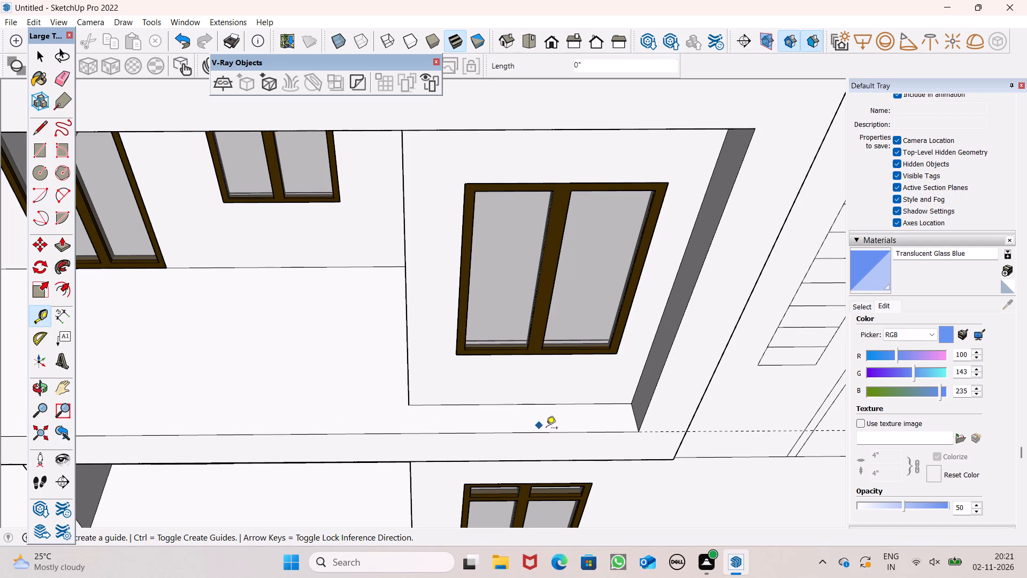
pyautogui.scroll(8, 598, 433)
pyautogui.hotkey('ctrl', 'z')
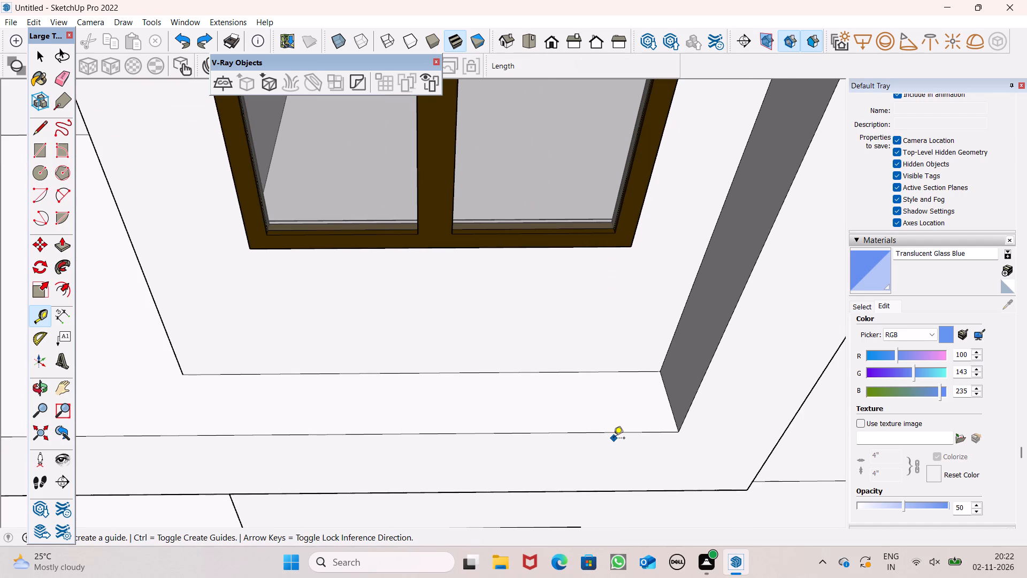
# Place a guide parallel to the middle-floor balcony floor's front edge, about 2 1/4" in from that edge.
pyautogui.scroll(1, 608, 438)
pyautogui.moveTo(608, 438); pyautogui.dragTo(604, 446, button='middle')
pyautogui.scroll(6, 604, 444)
pyautogui.moveTo(597, 437); pyautogui.dragTo(592, 401)
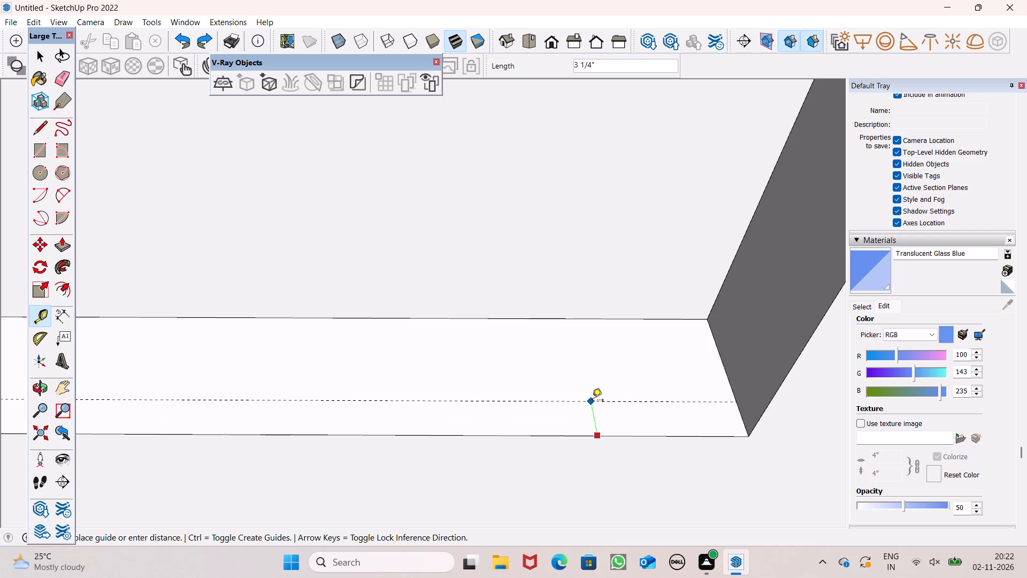
pyautogui.moveTo(592, 401); pyautogui.dragTo(593, 412)
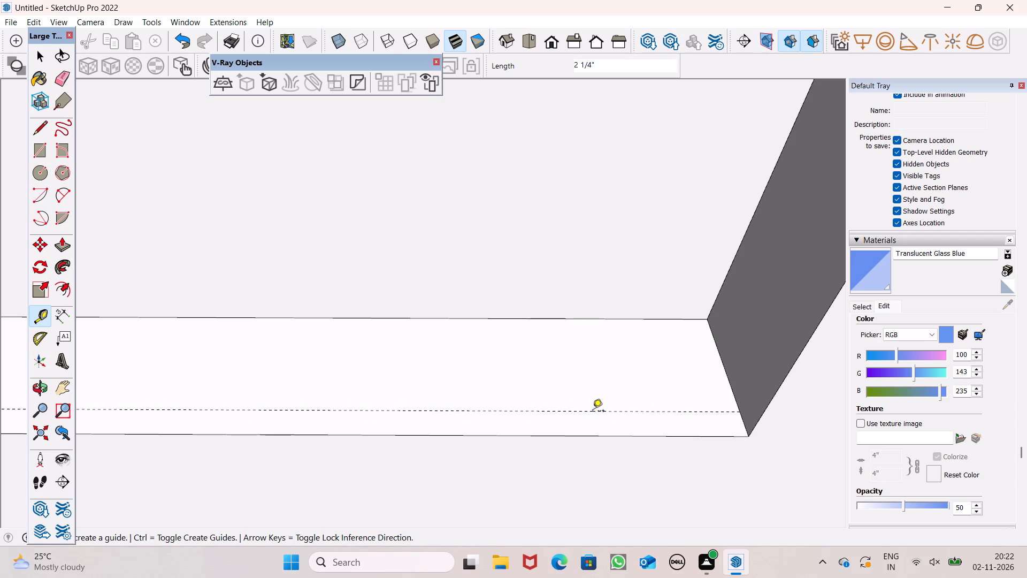
# Place a second parallel guide on the middle-floor balcony floor, 2" inward from the first guide.
pyautogui.moveTo(587, 412); pyautogui.dragTo(589, 377)
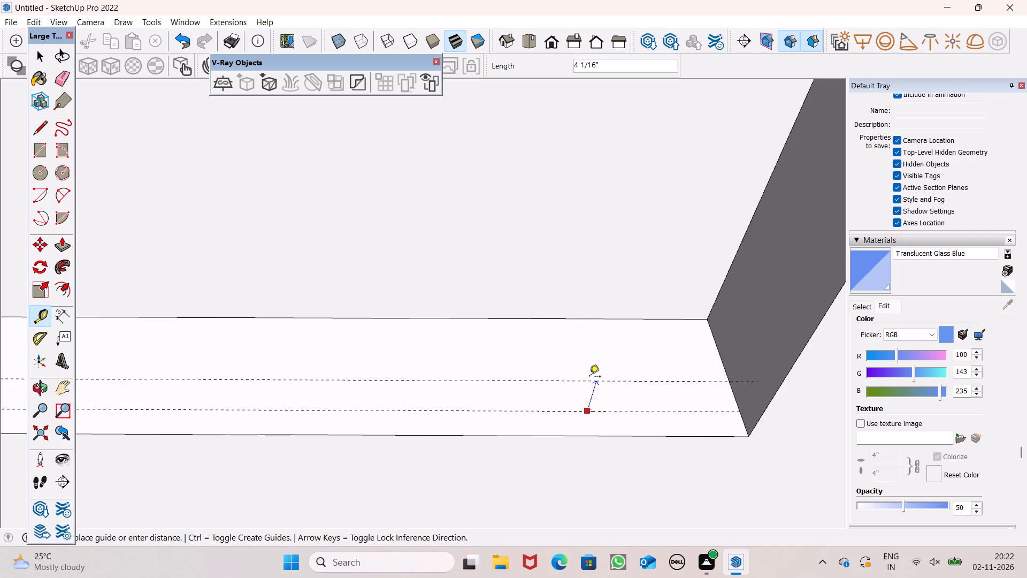
pyautogui.moveTo(589, 377); pyautogui.dragTo(589, 376)
pyautogui.write('2"')
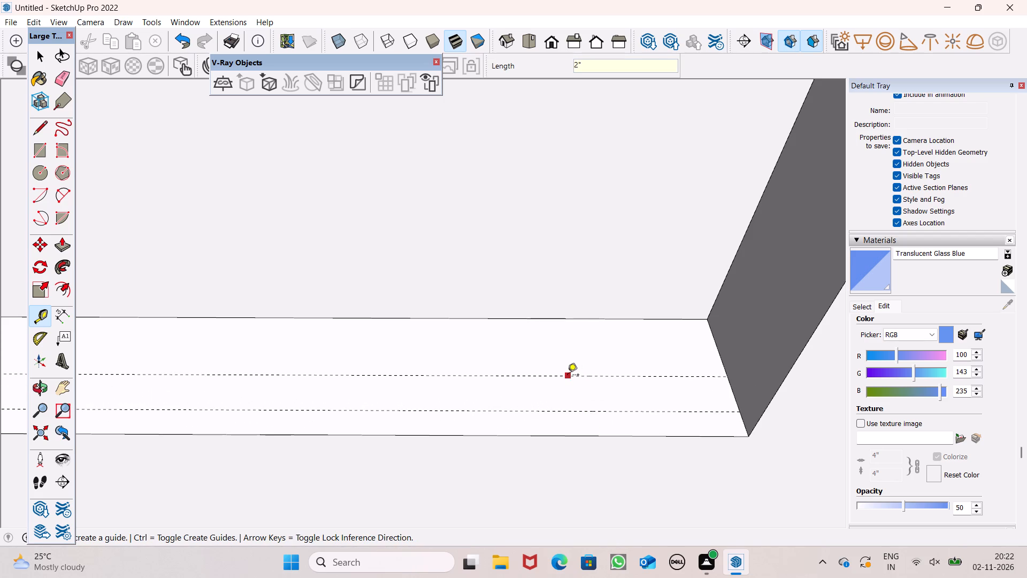
pyautogui.press('Return')
# Draw a rectangle 2" wide and about 27' 3" long between the two guides along the middle-floor balcony's front edge.
pyautogui.scroll(-7, 627, 267)
pyautogui.scroll(-5, 610, 329)
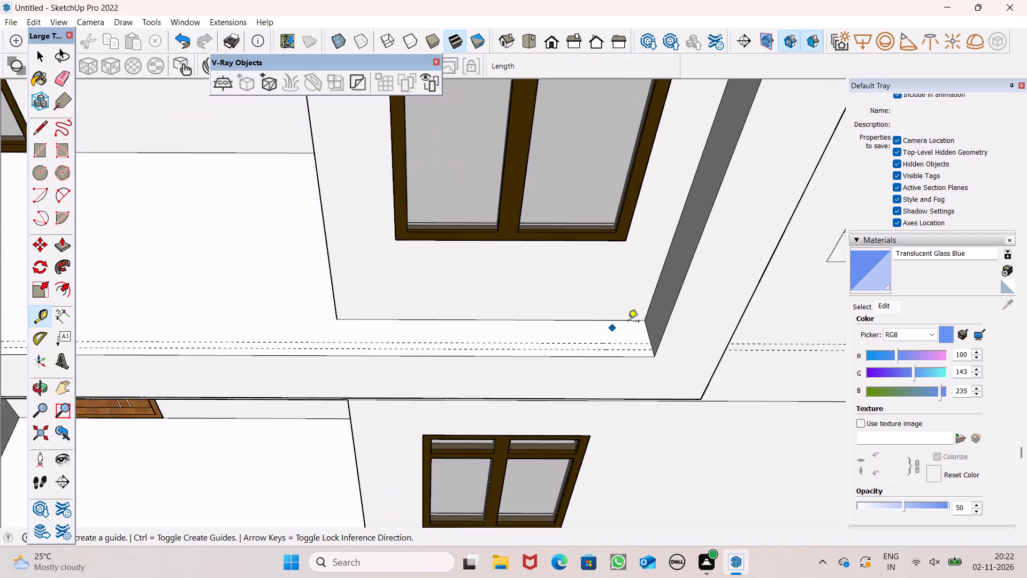
pyautogui.scroll(-7, 643, 310)
pyautogui.scroll(-4, 533, 285)
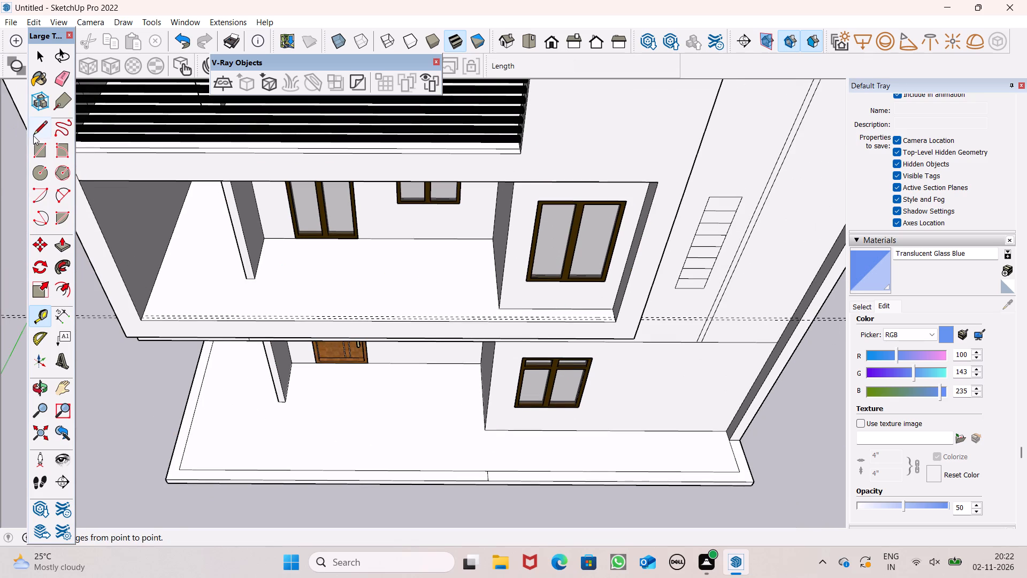
pyautogui.click(37, 154)
pyautogui.scroll(-1, 262, 241)
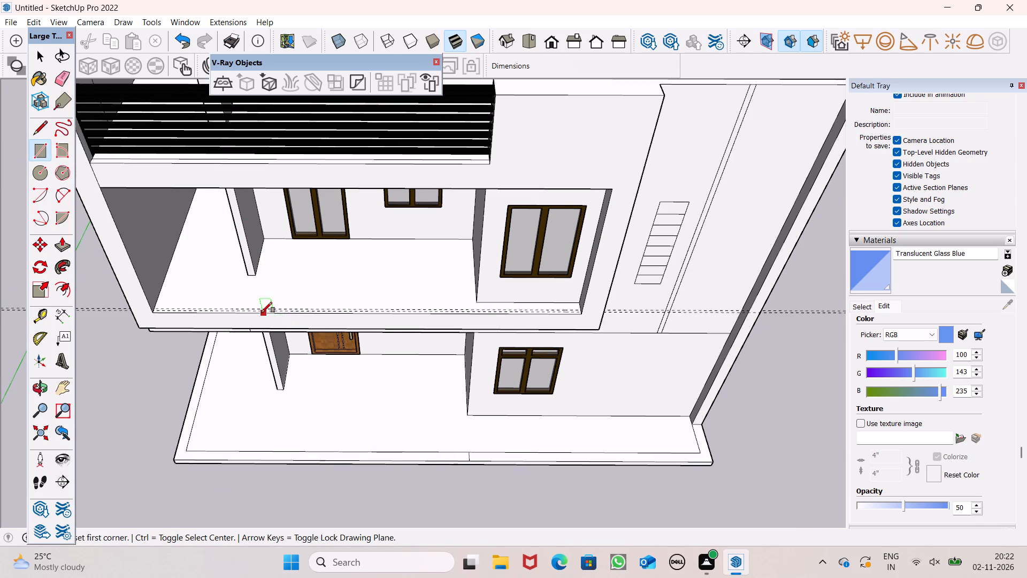
pyautogui.scroll(5, 260, 310)
pyautogui.scroll(7, 66, 313)
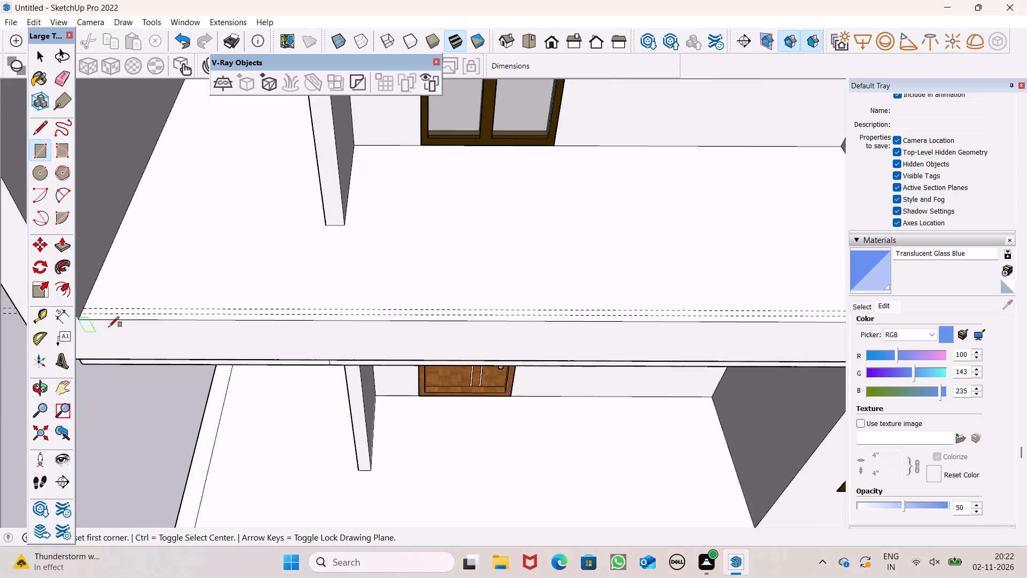
pyautogui.scroll(1, 109, 327)
pyautogui.scroll(-3, 274, 333)
pyautogui.scroll(10, 154, 322)
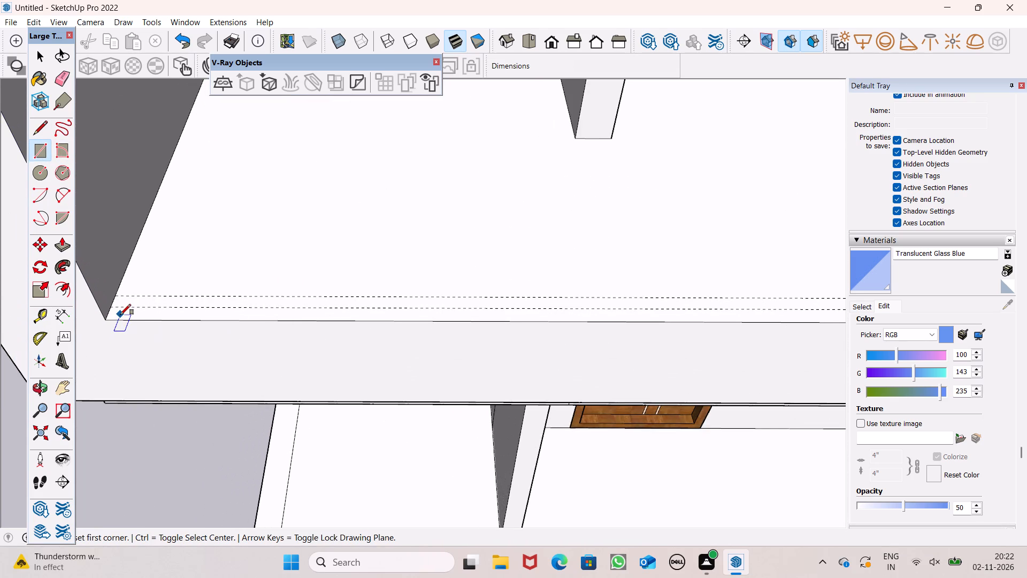
pyautogui.scroll(6, 120, 315)
pyautogui.click(111, 282)
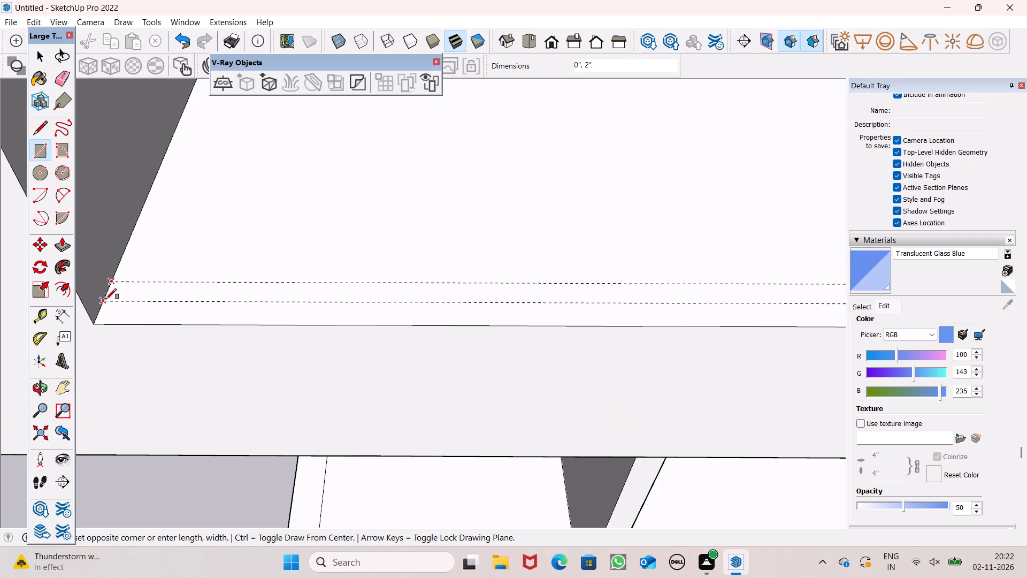
pyautogui.click(106, 299)
pyautogui.scroll(-6, 214, 311)
pyautogui.scroll(-4, 277, 292)
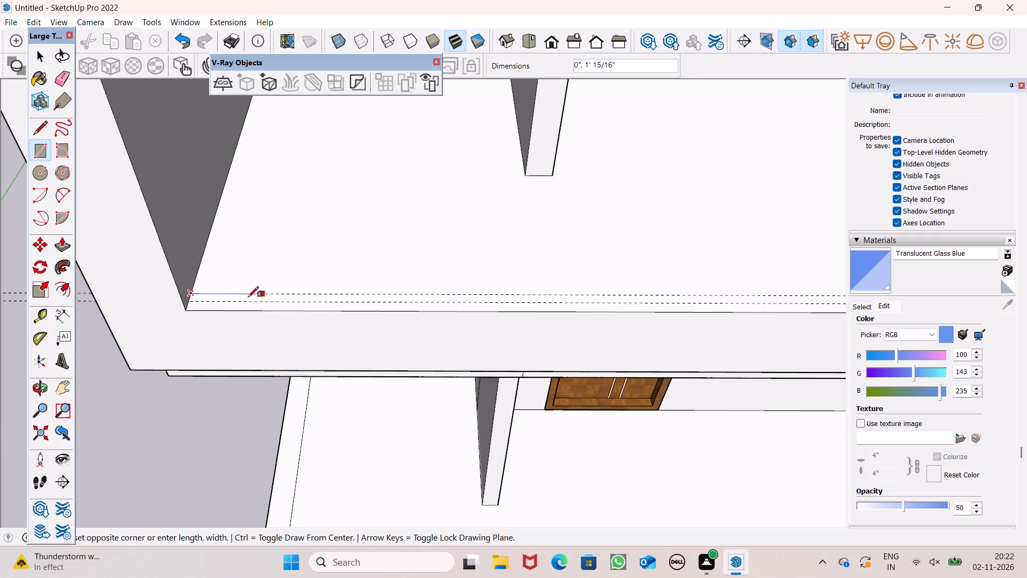
pyautogui.scroll(-7, 226, 298)
pyautogui.scroll(-2, 274, 306)
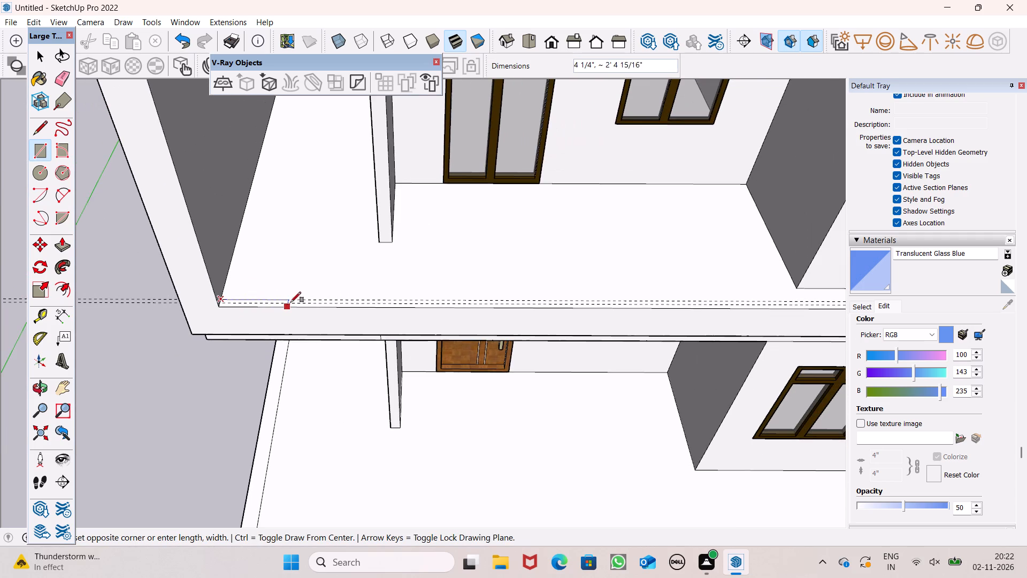
pyautogui.scroll(-5, 454, 276)
pyautogui.scroll(5, 677, 245)
pyautogui.scroll(-4, 588, 289)
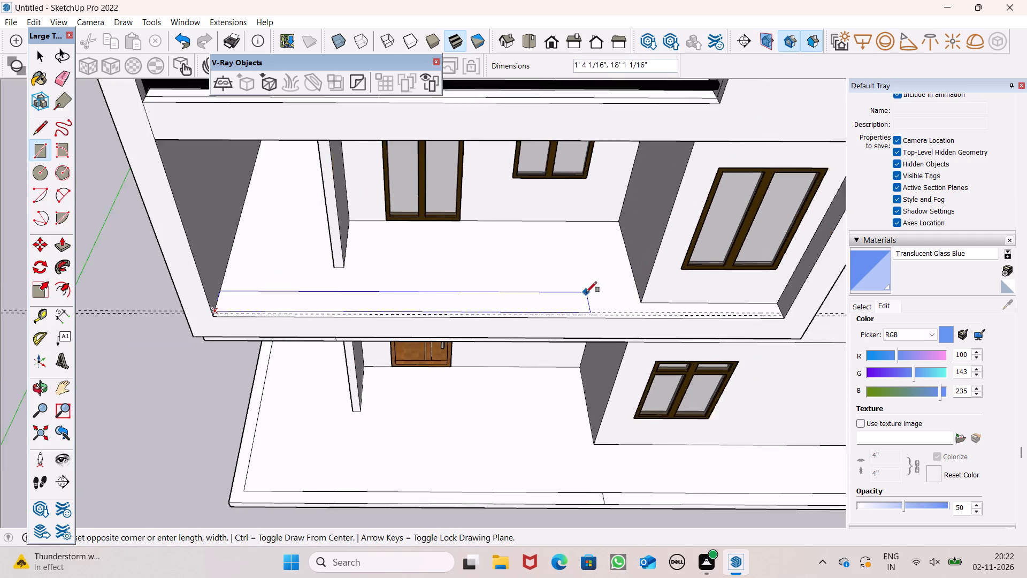
pyautogui.scroll(5, 739, 299)
pyautogui.scroll(9, 778, 317)
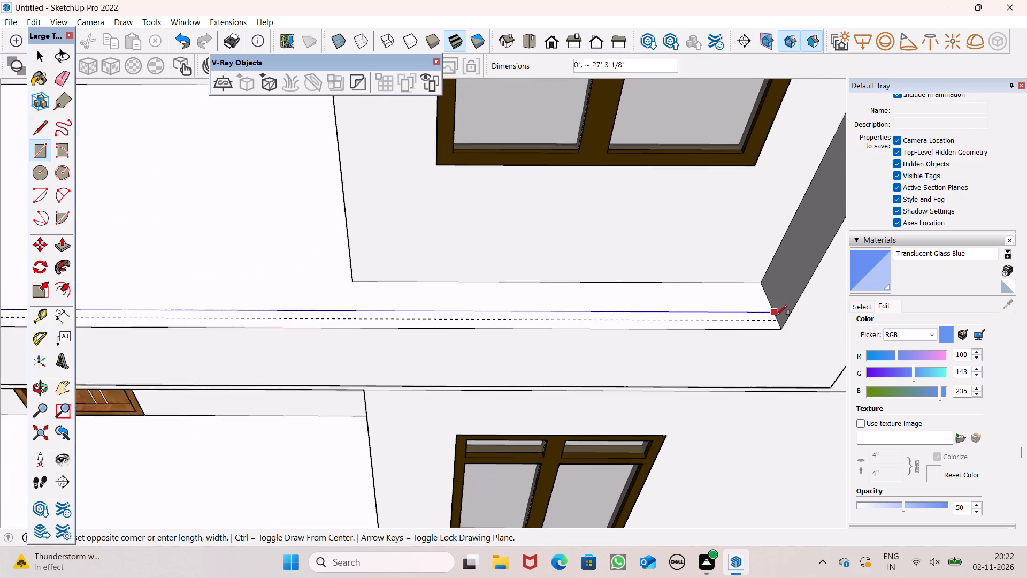
pyautogui.scroll(7, 777, 315)
pyautogui.click(781, 323)
# Erase both guide lines running along the middle-floor balcony's front edge.
pyautogui.scroll(-5, 582, 290)
pyautogui.scroll(-15, 468, 297)
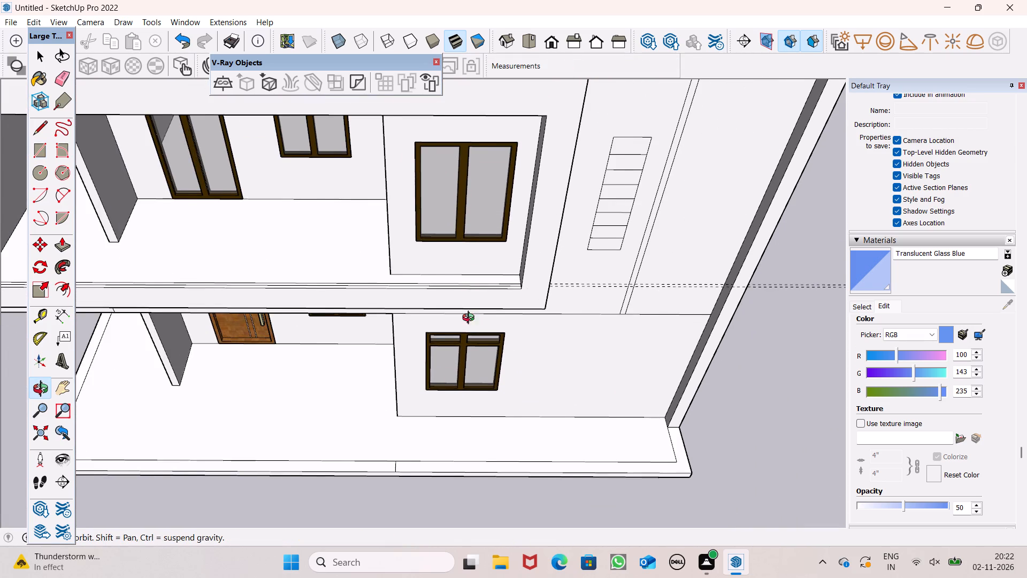
pyautogui.middleClick(471, 320)
pyautogui.scroll(-8, 524, 297)
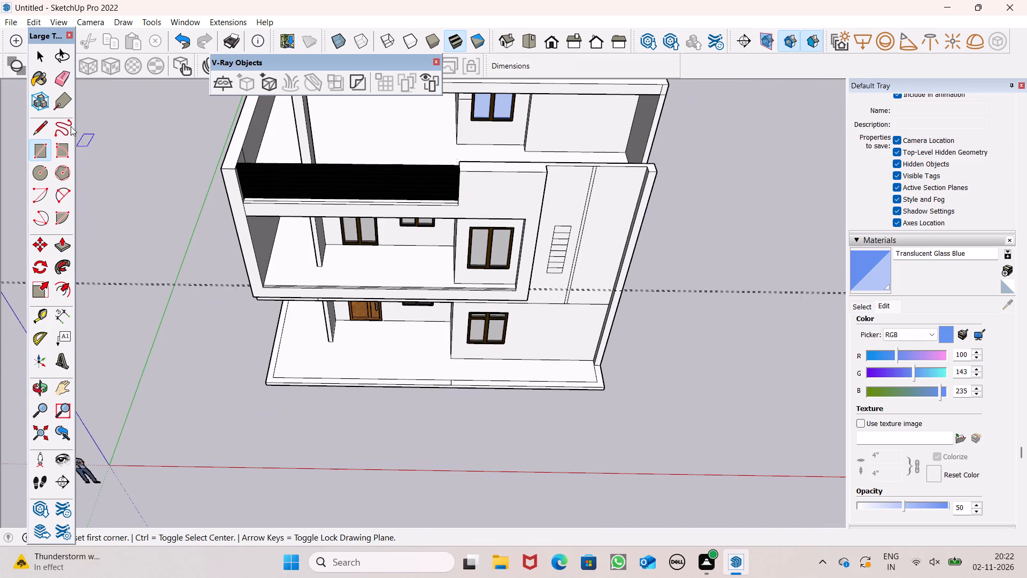
pyautogui.click(58, 81)
pyautogui.moveTo(168, 244); pyautogui.dragTo(175, 296)
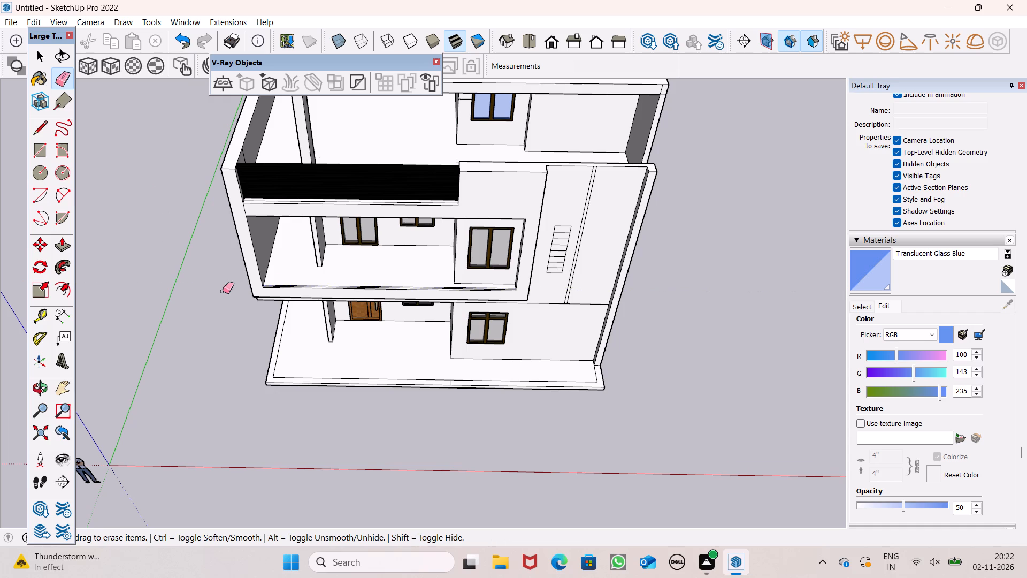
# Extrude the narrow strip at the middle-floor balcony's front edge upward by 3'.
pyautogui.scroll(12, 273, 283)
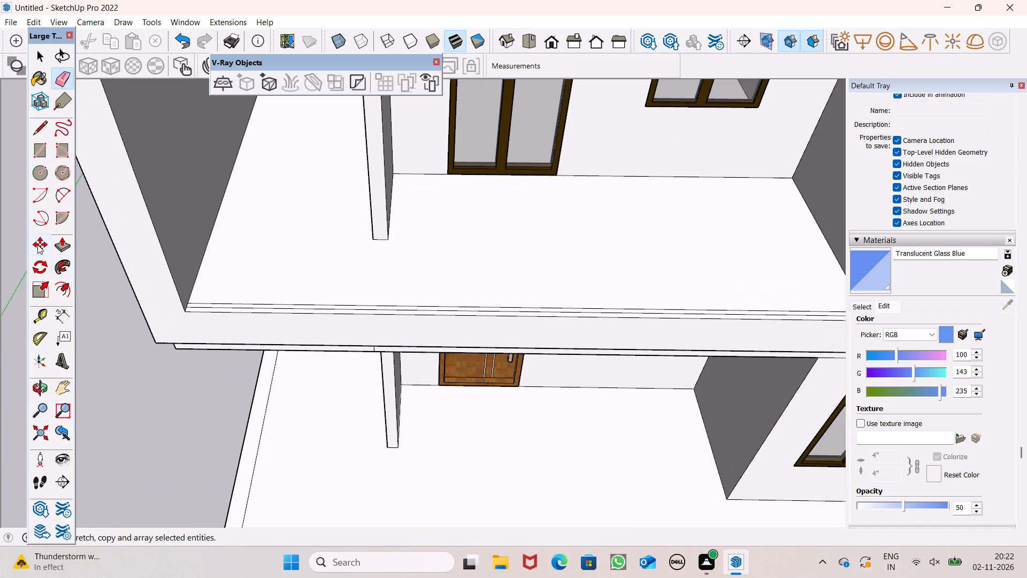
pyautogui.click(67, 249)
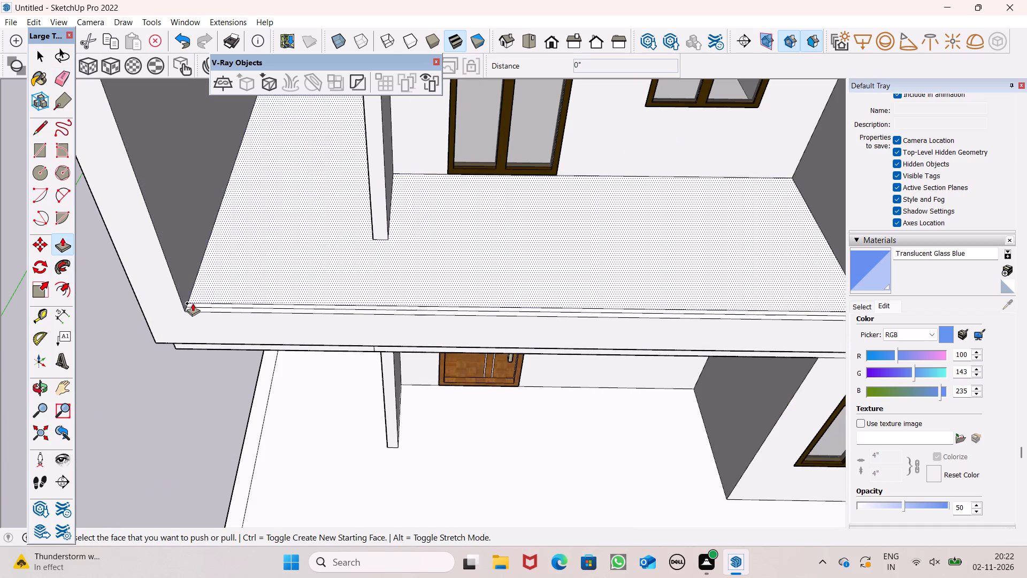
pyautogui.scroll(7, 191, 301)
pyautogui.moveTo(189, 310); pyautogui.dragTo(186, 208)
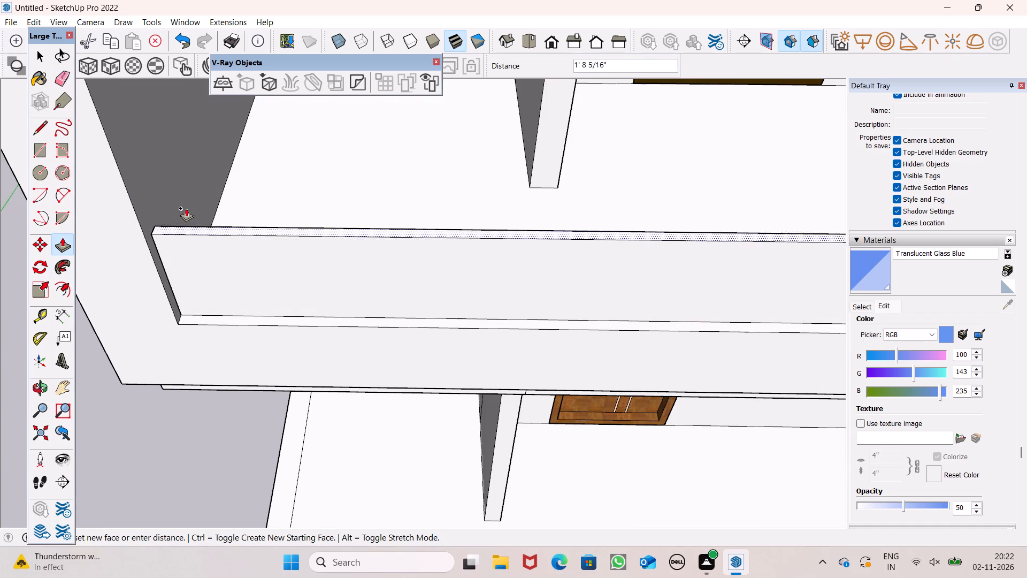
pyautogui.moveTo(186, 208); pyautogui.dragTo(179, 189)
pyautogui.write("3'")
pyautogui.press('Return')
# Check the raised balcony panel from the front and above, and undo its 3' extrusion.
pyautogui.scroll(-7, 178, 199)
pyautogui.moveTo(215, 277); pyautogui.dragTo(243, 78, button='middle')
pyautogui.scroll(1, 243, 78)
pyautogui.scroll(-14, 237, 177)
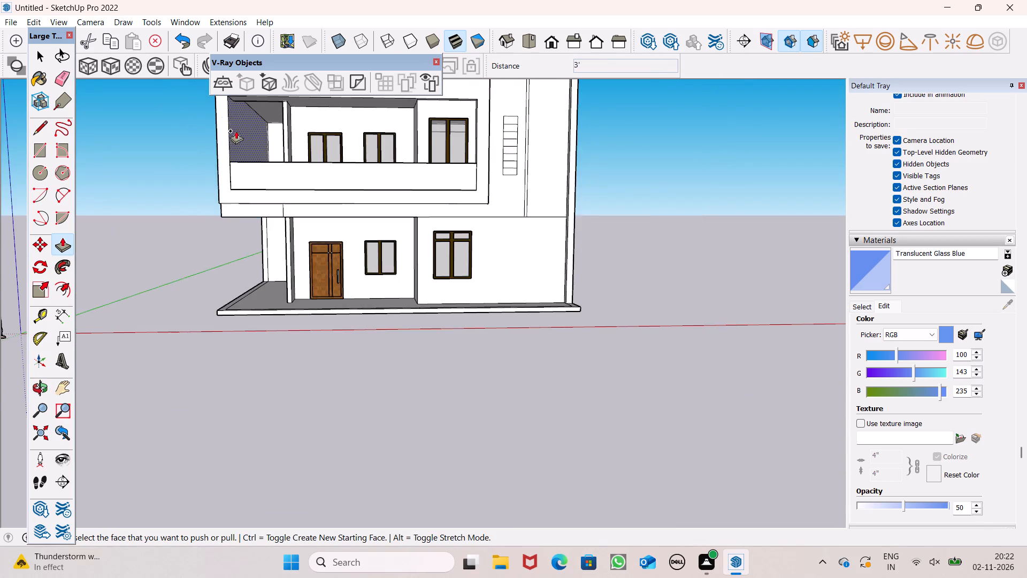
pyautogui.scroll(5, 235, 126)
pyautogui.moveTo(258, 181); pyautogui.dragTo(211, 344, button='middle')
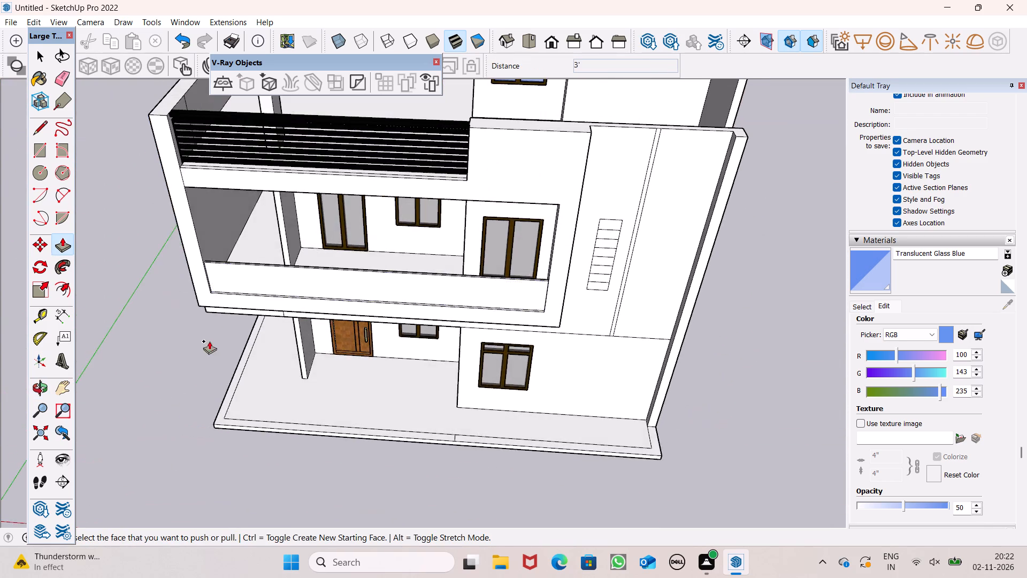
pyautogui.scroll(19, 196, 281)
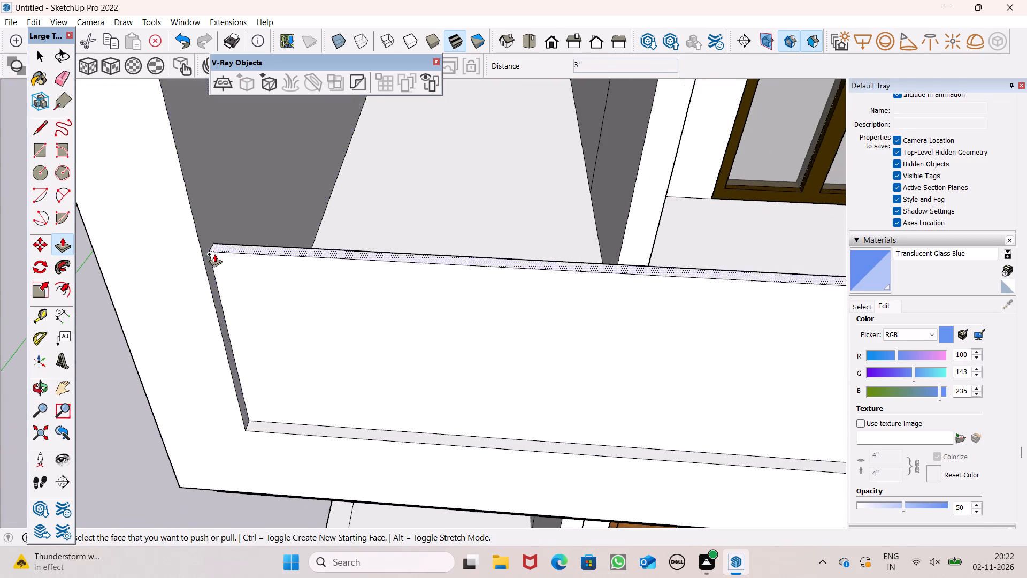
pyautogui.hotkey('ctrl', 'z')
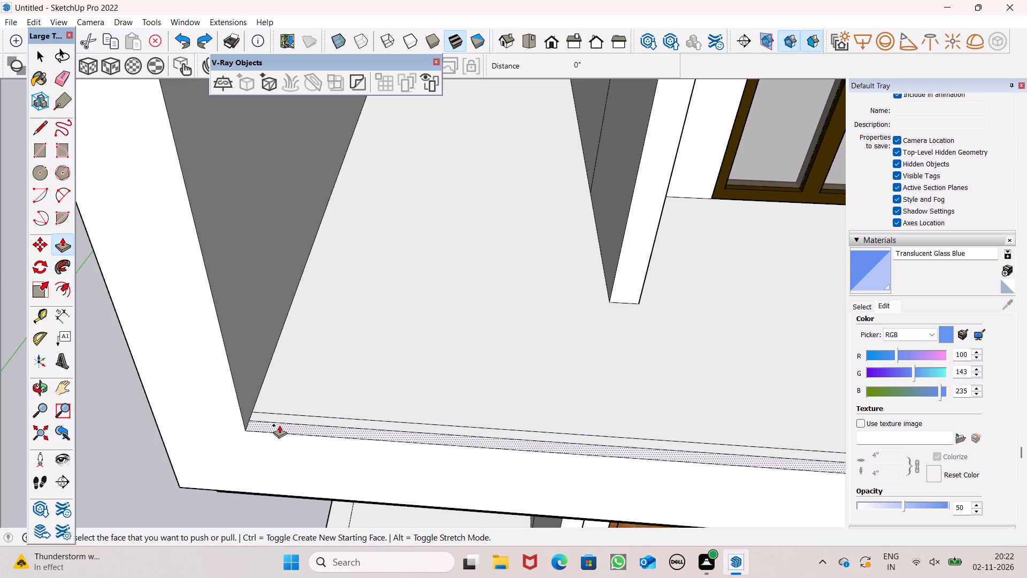
# Extrude the narrow strip at the middle-floor balcony's front edge upward by 4'.
pyautogui.moveTo(279, 421); pyautogui.dragTo(280, 206)
pyautogui.press('4')
pyautogui.press("'")
pyautogui.press('Return')
# Paint the front and back faces of the middle-floor balcony panel with Translucent Glass Gray.
pyautogui.scroll(-6, 272, 231)
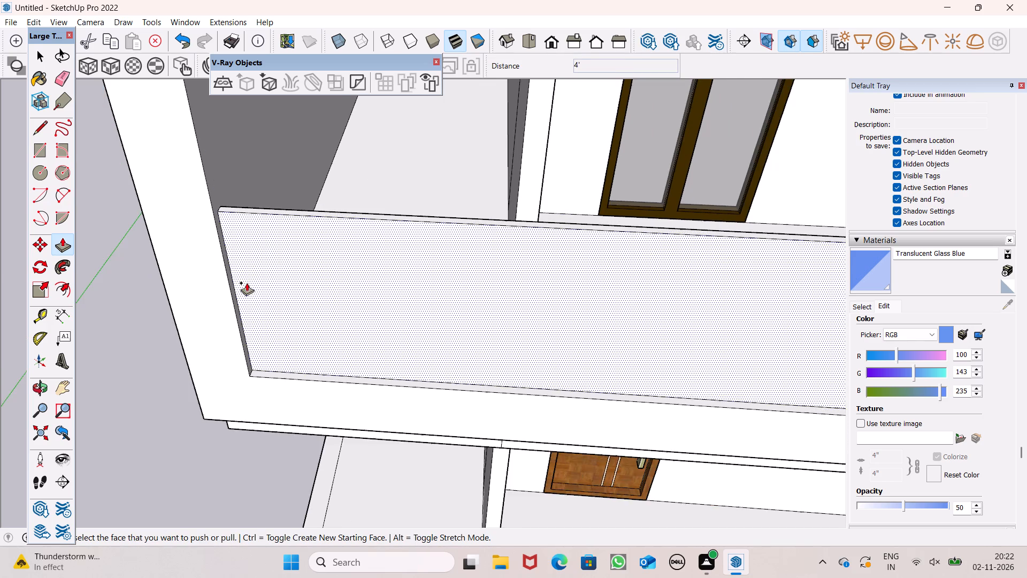
pyautogui.scroll(6, 225, 180)
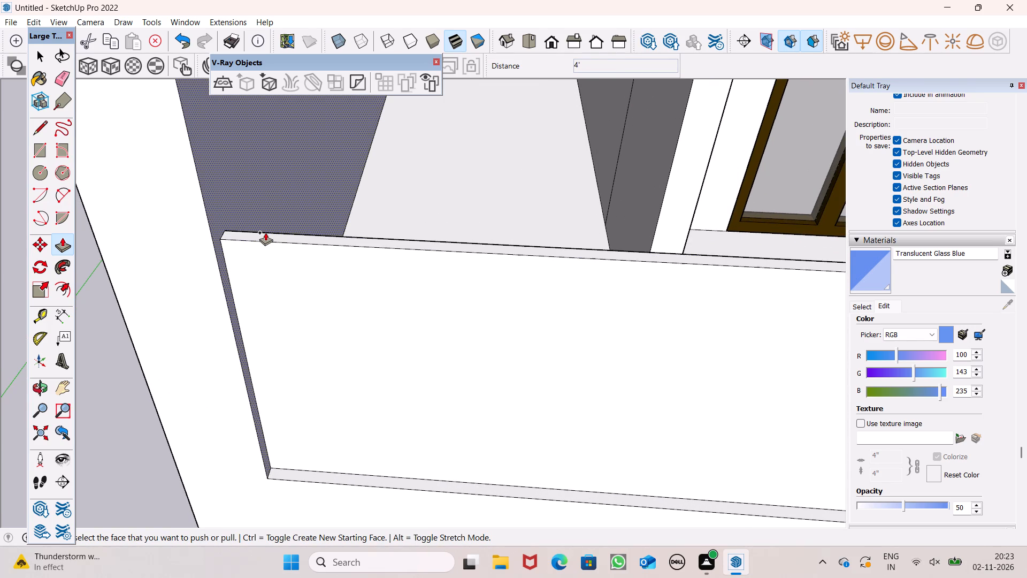
pyautogui.scroll(5, 265, 232)
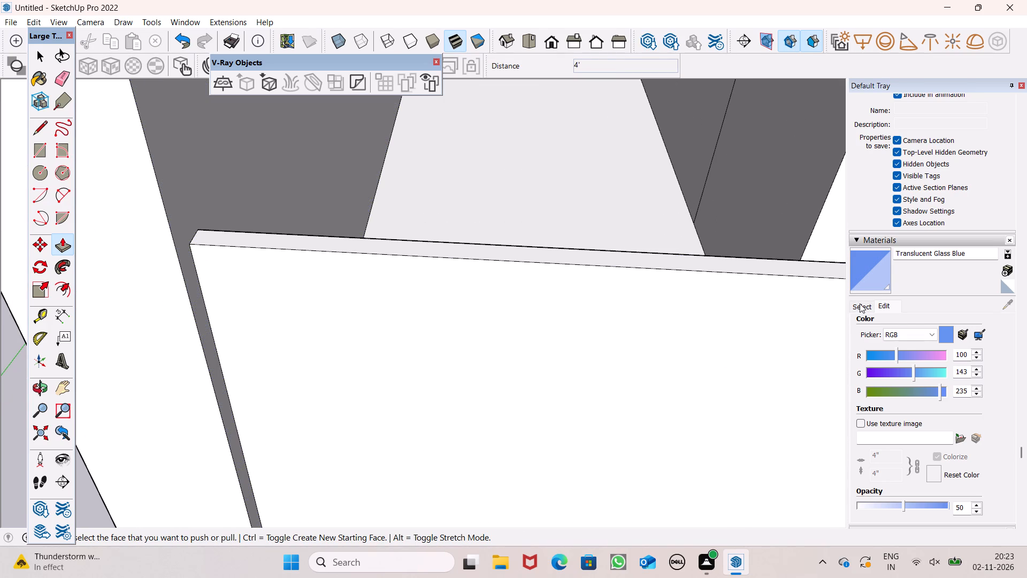
pyautogui.click(860, 303)
pyautogui.scroll(-5, 937, 382)
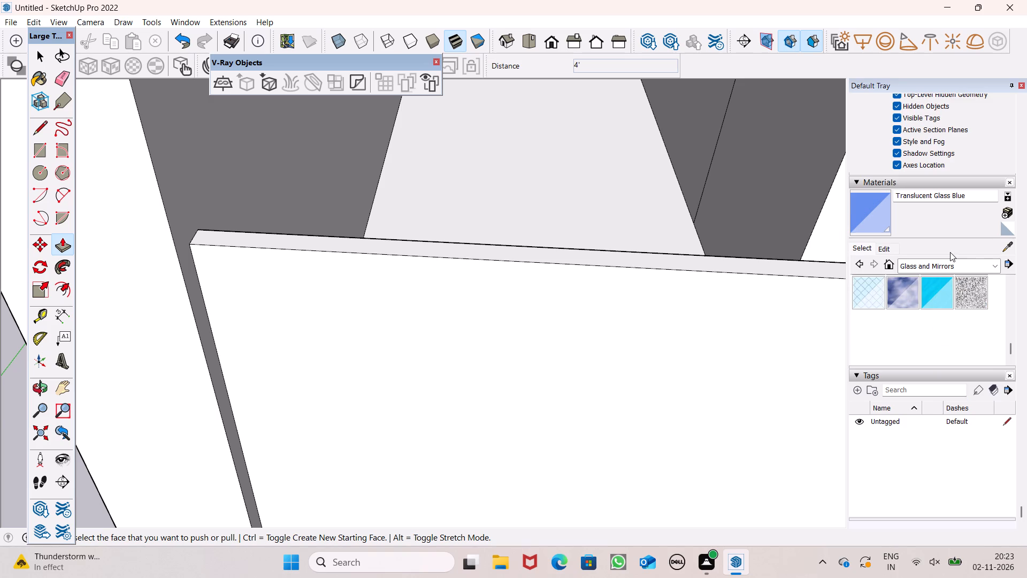
pyautogui.scroll(3, 945, 288)
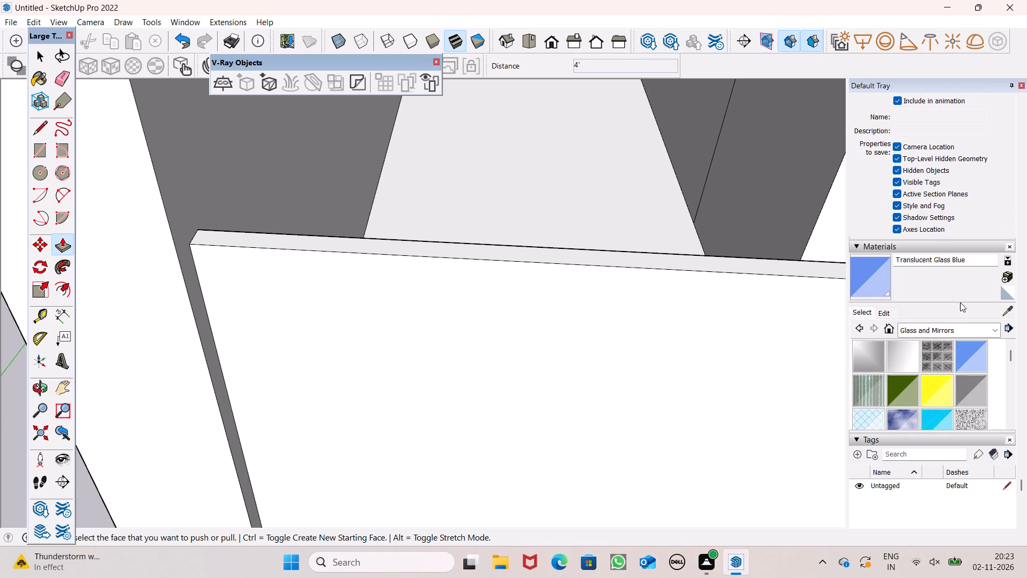
pyautogui.click(972, 391)
pyautogui.click(591, 397)
pyautogui.moveTo(785, 303); pyautogui.dragTo(516, 353, button='middle')
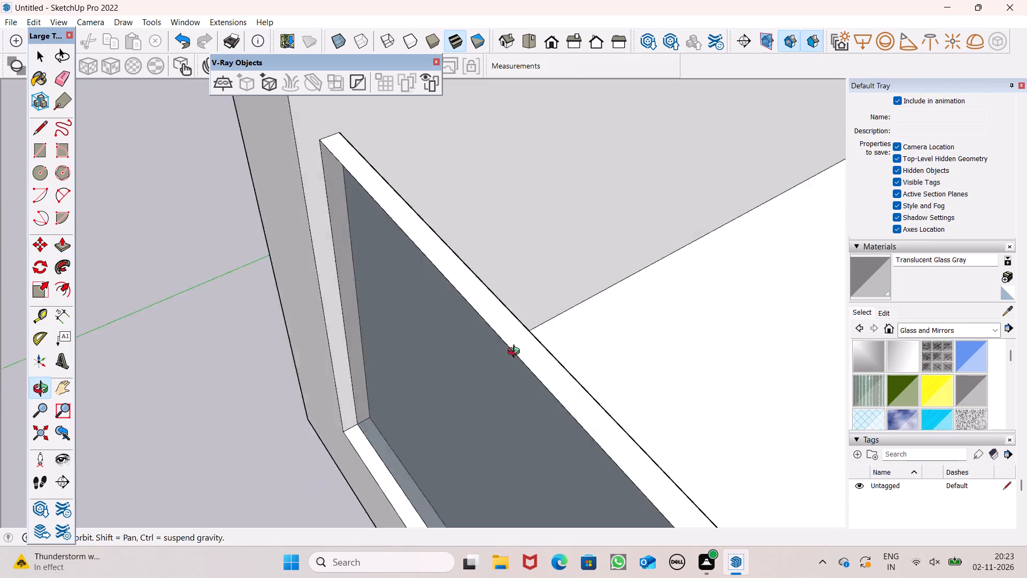
pyautogui.moveTo(516, 353); pyautogui.dragTo(275, 328, button='middle')
pyautogui.click(440, 433)
# Paint the top face of the glass balcony panel with Metal Silver from the Metal materials.
pyautogui.moveTo(416, 429); pyautogui.dragTo(721, 306, button='middle')
pyautogui.scroll(1, 721, 306)
pyautogui.click(946, 330)
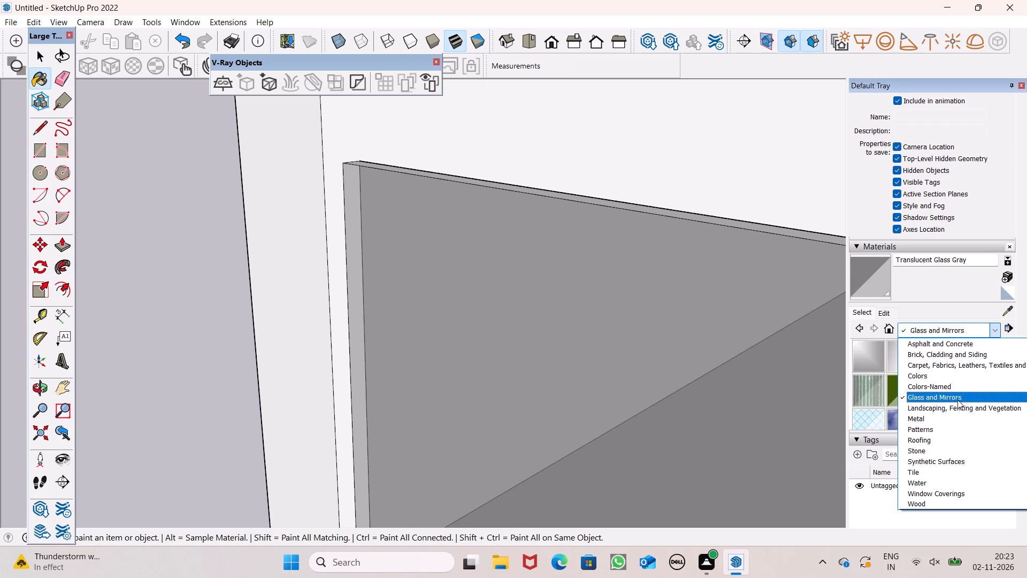
pyautogui.click(955, 418)
pyautogui.click(963, 403)
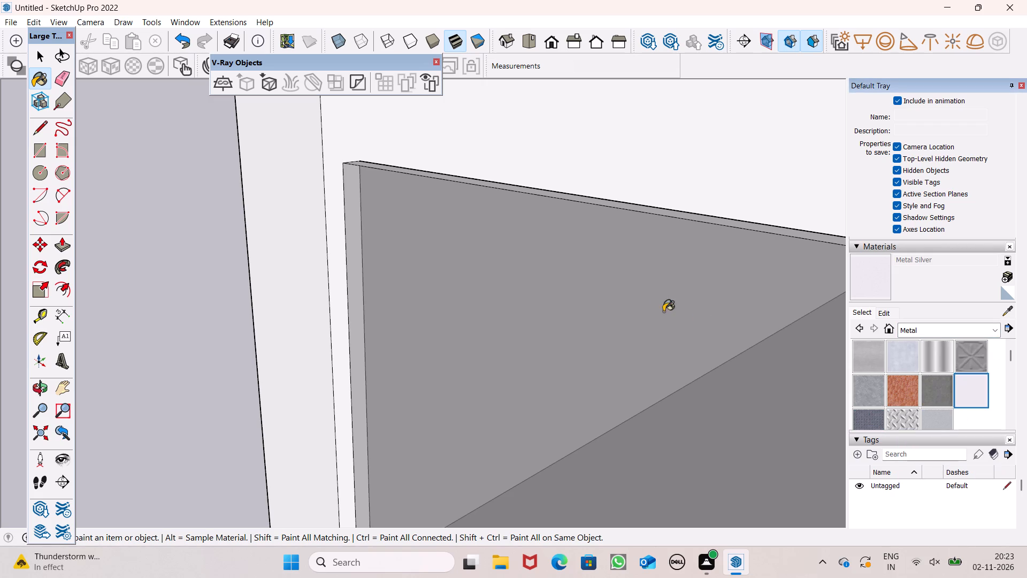
pyautogui.moveTo(657, 309); pyautogui.dragTo(622, 403, button='middle')
pyautogui.scroll(4, 555, 337)
pyautogui.click(578, 294)
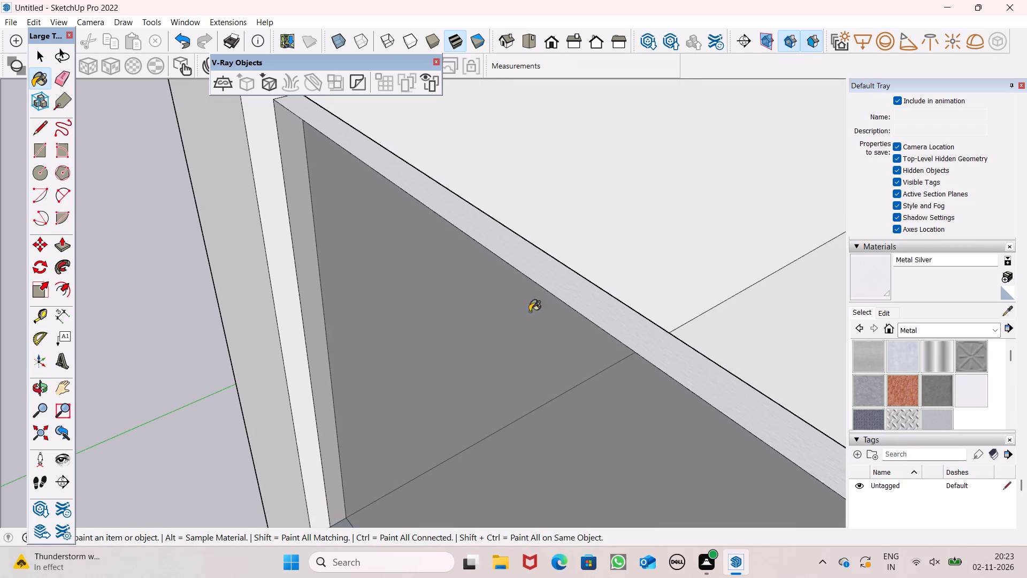
# Extrude the silver top face of the balcony panel upward by 3" as a handrail.
pyautogui.press('space')
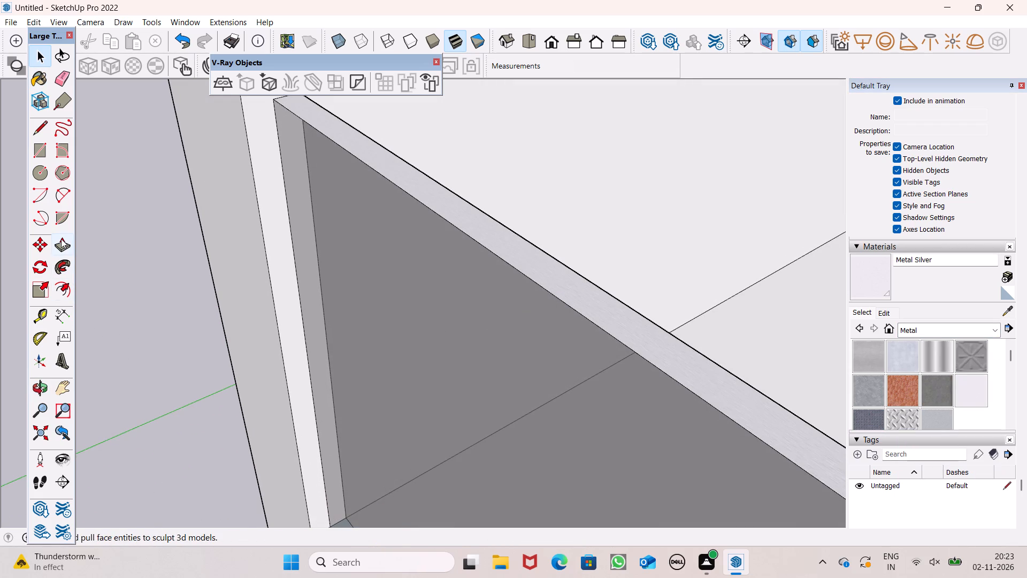
pyautogui.click(61, 239)
pyautogui.moveTo(563, 285); pyautogui.dragTo(562, 239)
pyautogui.write('3"')
pyautogui.press('Return')
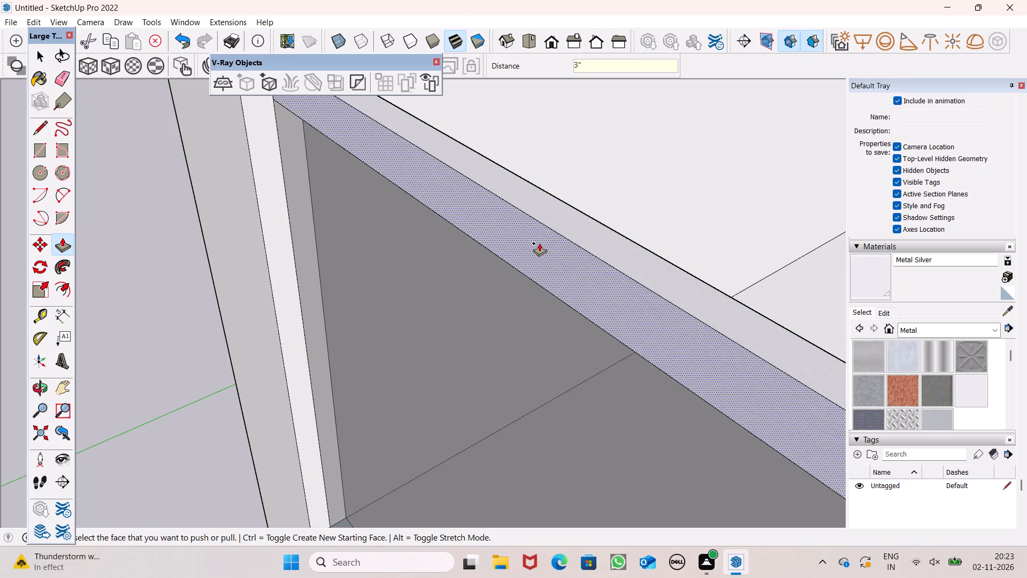
pyautogui.press('space')
# Examine the glass railing and its silver handrail on the middle-floor balcony from close up, above and the front.
pyautogui.scroll(-5, 539, 243)
pyautogui.moveTo(500, 355); pyautogui.dragTo(610, 341, button='middle')
pyautogui.scroll(1, 609, 341)
pyautogui.scroll(-6, 474, 322)
pyautogui.scroll(-6, 412, 311)
pyautogui.moveTo(302, 331); pyautogui.dragTo(346, 333, button='middle')
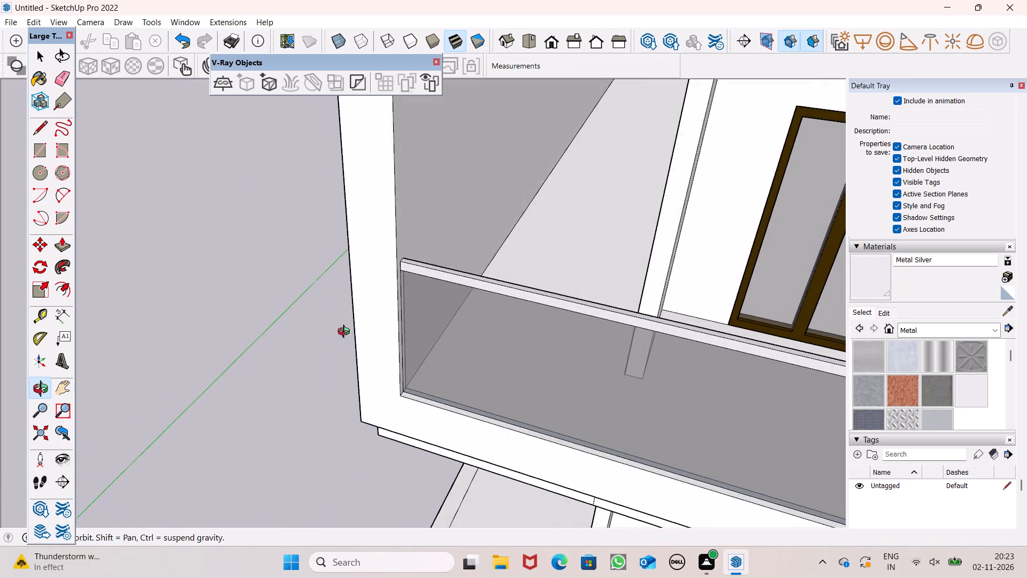
pyautogui.moveTo(346, 333); pyautogui.dragTo(347, 331, button='middle')
pyautogui.scroll(-9, 332, 281)
pyautogui.moveTo(401, 340); pyautogui.dragTo(538, 262, button='middle')
pyautogui.scroll(1, 485, 249)
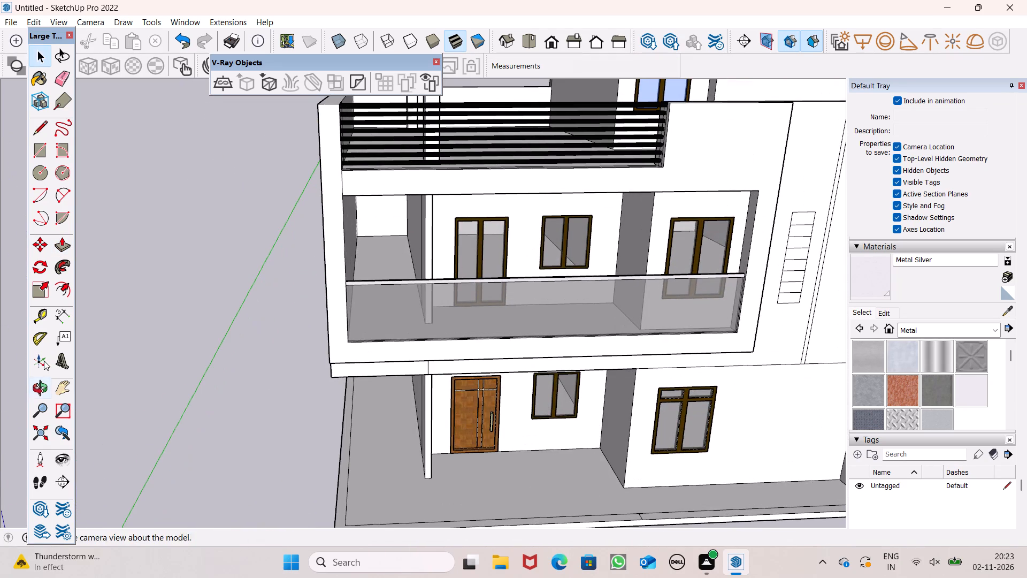
pyautogui.scroll(-4, 34, 495)
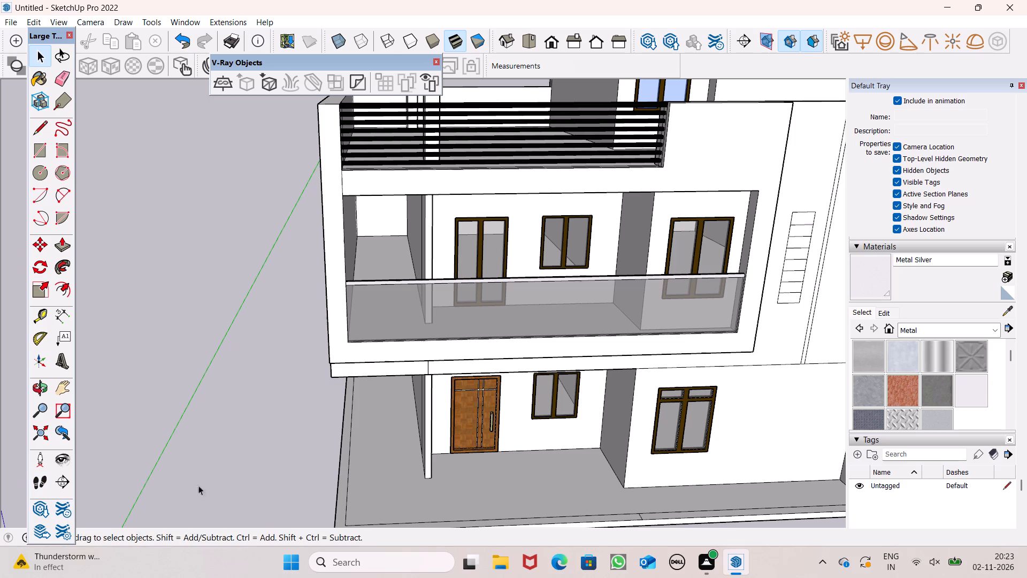
pyautogui.scroll(-1, 198, 358)
pyautogui.moveTo(333, 396); pyautogui.dragTo(307, 321, button='middle')
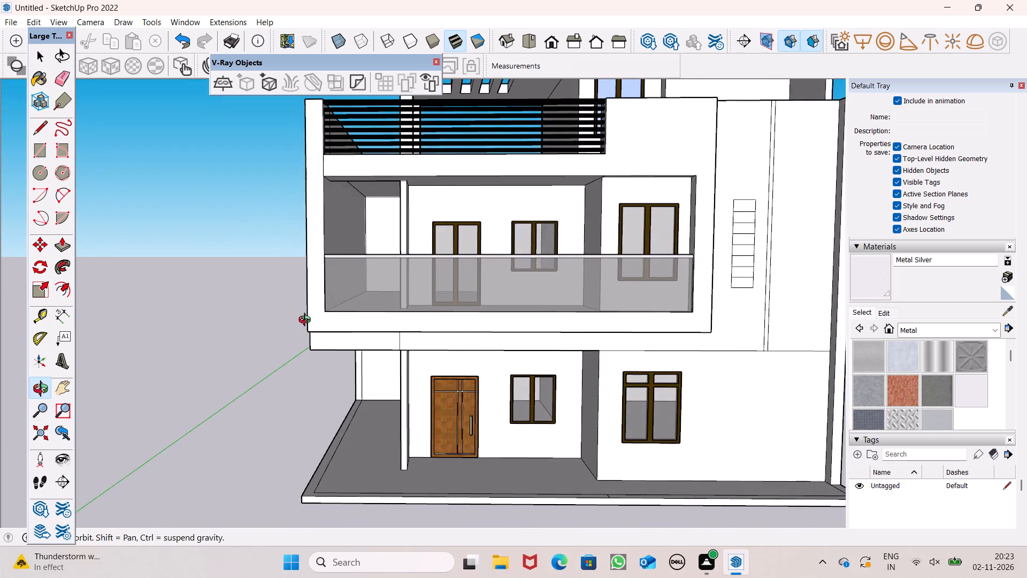
# Examine the whole house from its blank side wall, the front and above, checking the facade's balconies, railings, doors and windows.
pyautogui.moveTo(307, 321); pyautogui.dragTo(822, 450, button='middle')
pyautogui.scroll(-4, 474, 383)
pyautogui.moveTo(206, 427); pyautogui.dragTo(598, 369, button='middle')
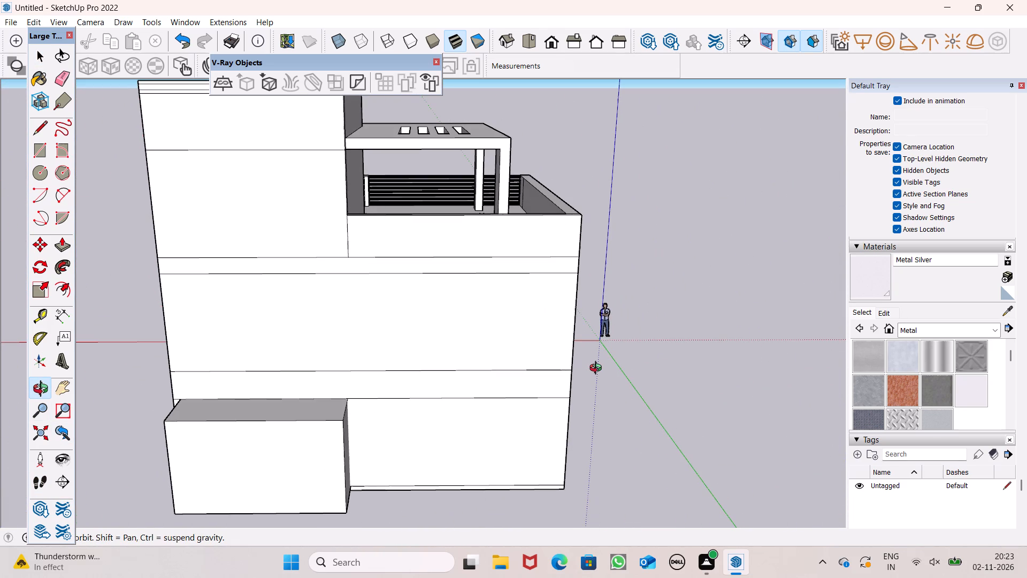
pyautogui.moveTo(598, 369); pyautogui.dragTo(0, 334, button='middle')
pyautogui.moveTo(539, 317); pyautogui.dragTo(299, 332, button='middle')
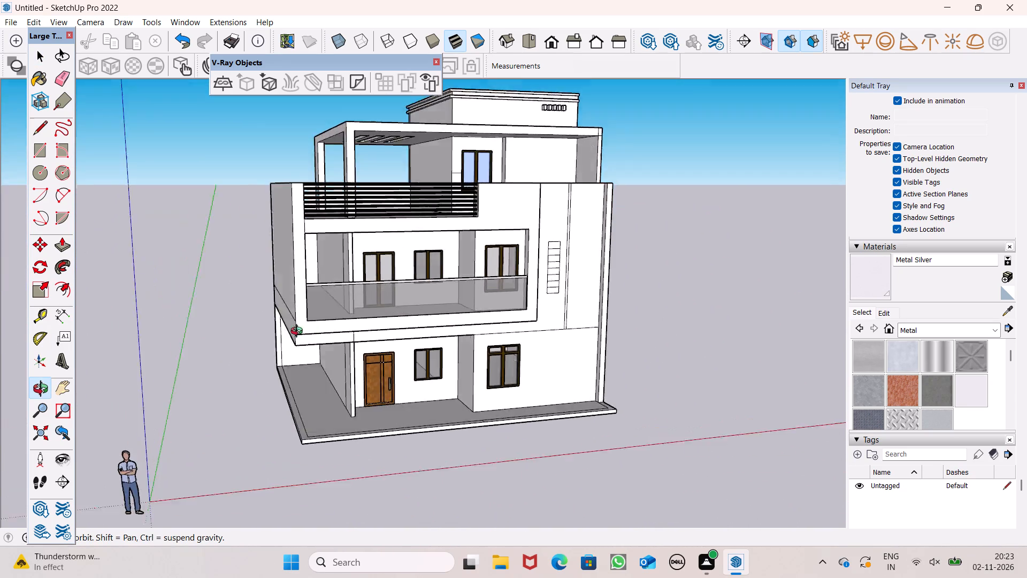
pyautogui.moveTo(299, 332); pyautogui.dragTo(269, 306, button='middle')
pyautogui.scroll(1, 265, 344)
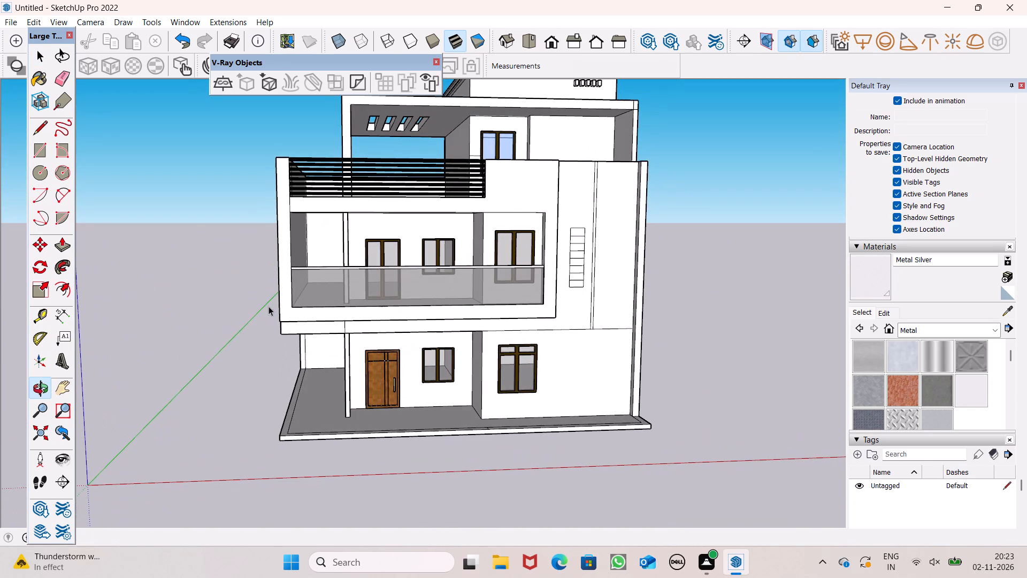
pyautogui.scroll(-2, 330, 255)
pyautogui.moveTo(406, 286); pyautogui.dragTo(403, 398, button='middle')
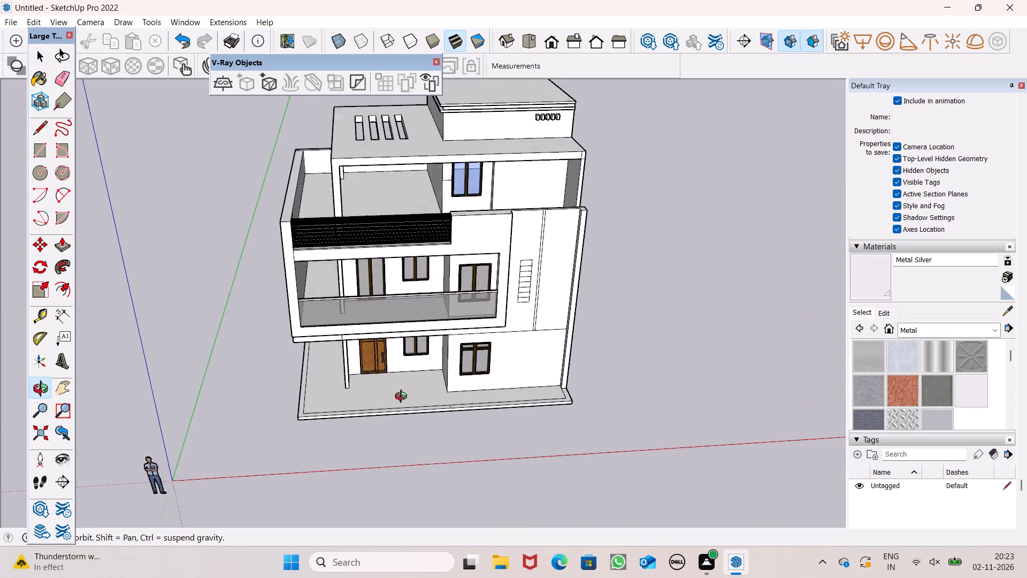
pyautogui.moveTo(403, 398); pyautogui.dragTo(364, 314, button='middle')
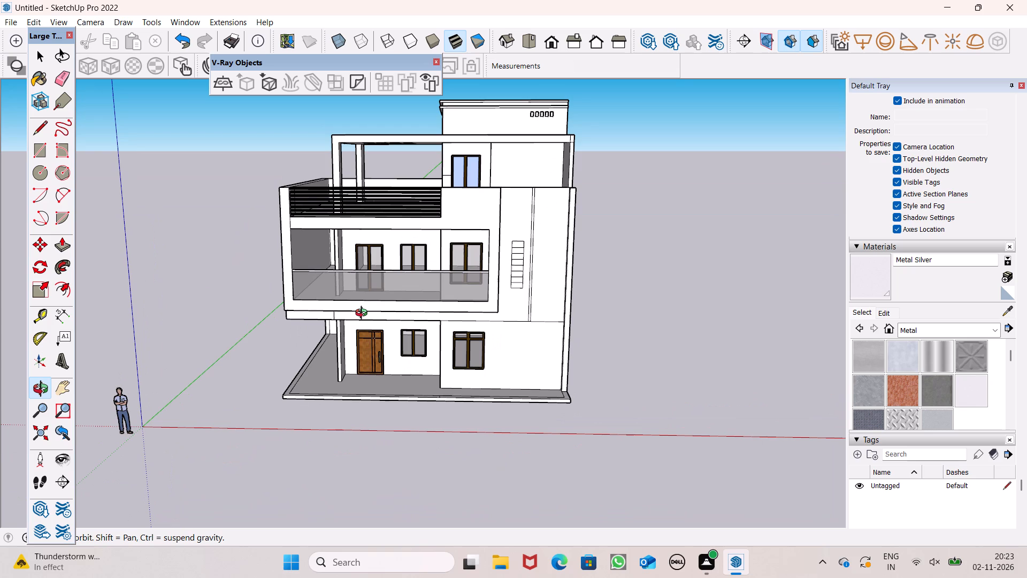
pyautogui.moveTo(364, 314); pyautogui.dragTo(336, 390, button='middle')
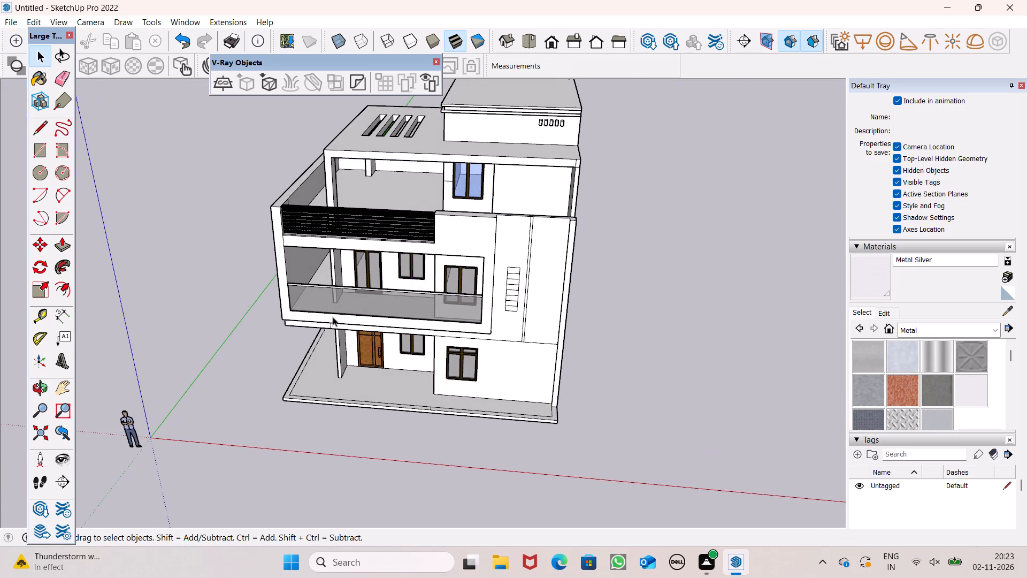
pyautogui.scroll(5, 336, 311)
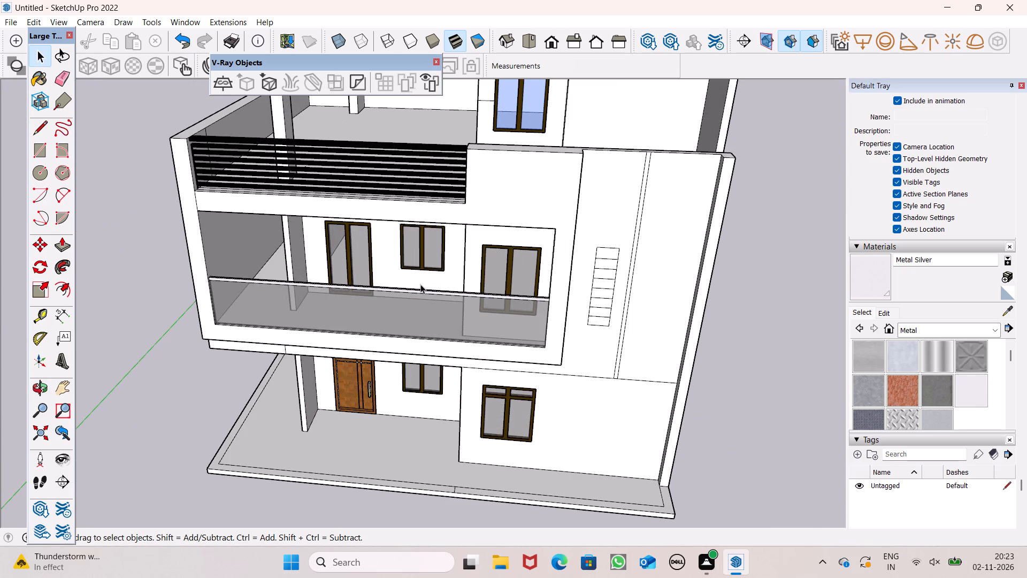
pyautogui.scroll(-1, 420, 284)
pyautogui.moveTo(509, 334); pyautogui.dragTo(565, 246, button='middle')
pyautogui.middleClick(559, 253)
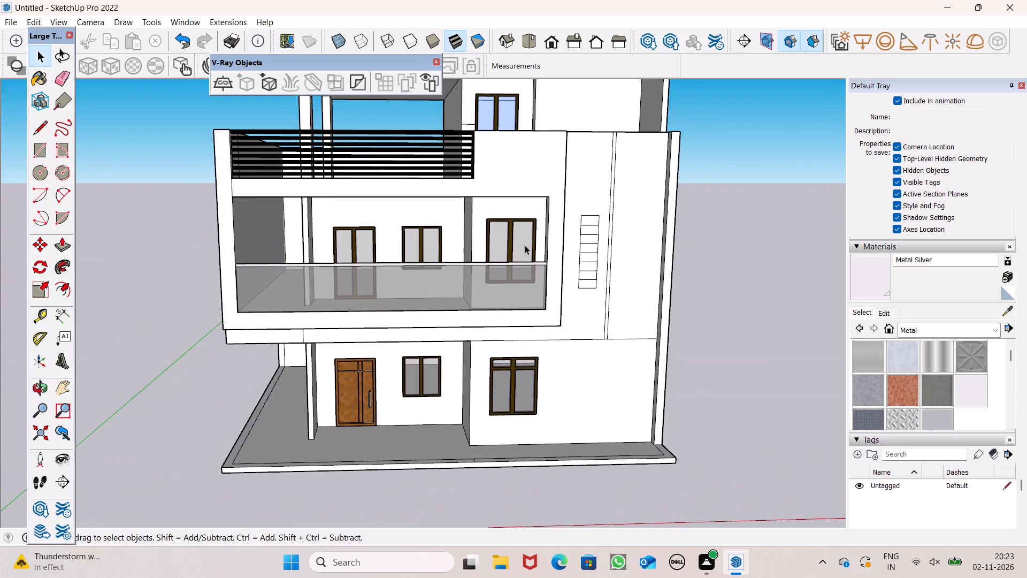
pyautogui.scroll(-2, 497, 235)
pyautogui.moveTo(589, 293); pyautogui.dragTo(539, 245, button='middle')
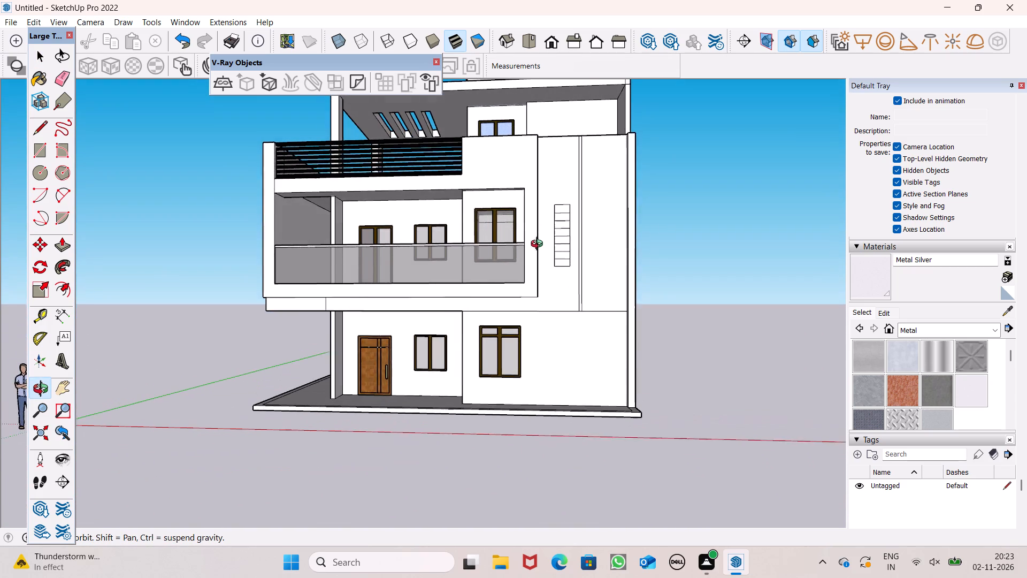
pyautogui.moveTo(539, 245); pyautogui.dragTo(541, 251, button='middle')
pyautogui.scroll(-3, 554, 261)
pyautogui.moveTo(587, 308); pyautogui.dragTo(594, 330, button='middle')
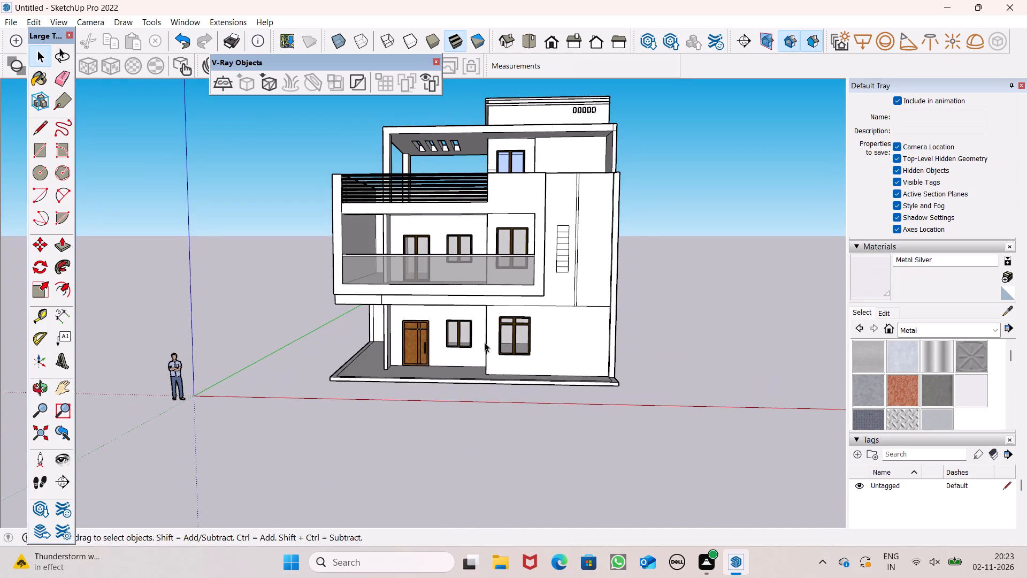
pyautogui.moveTo(455, 367); pyautogui.dragTo(466, 404, button='middle')
pyautogui.scroll(-1, 466, 382)
pyautogui.scroll(2, 329, 337)
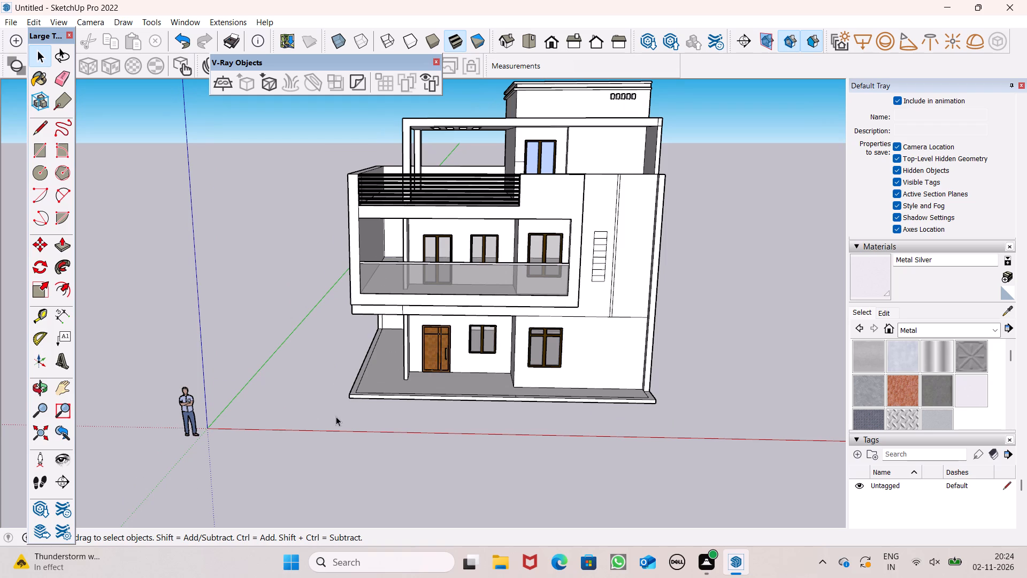
# Draw a 9" line across the porch floor's border strip at its front-left corner, separating the side strip from the front strip.
pyautogui.scroll(2, 359, 404)
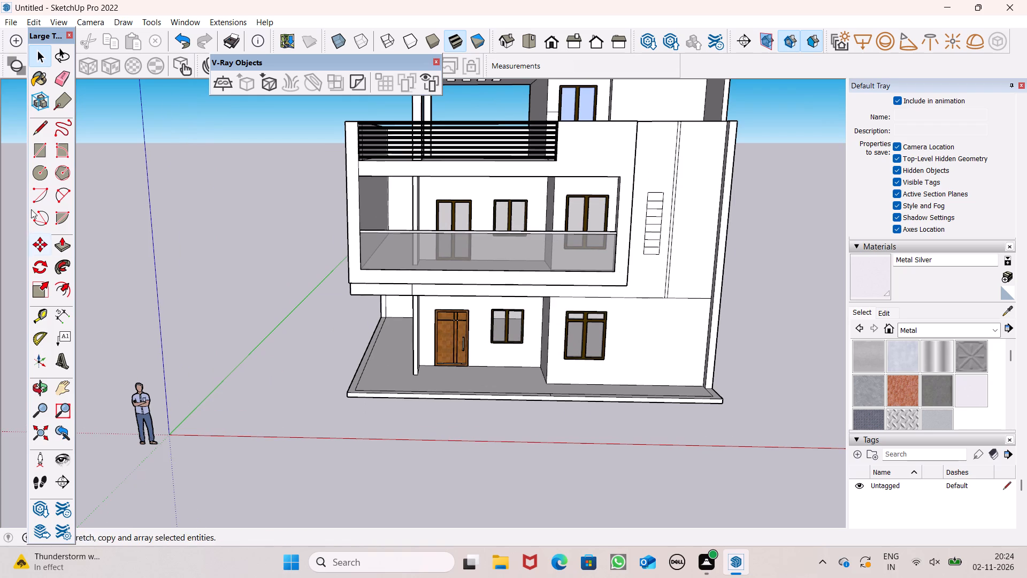
pyautogui.click(38, 121)
pyautogui.scroll(-1, 412, 335)
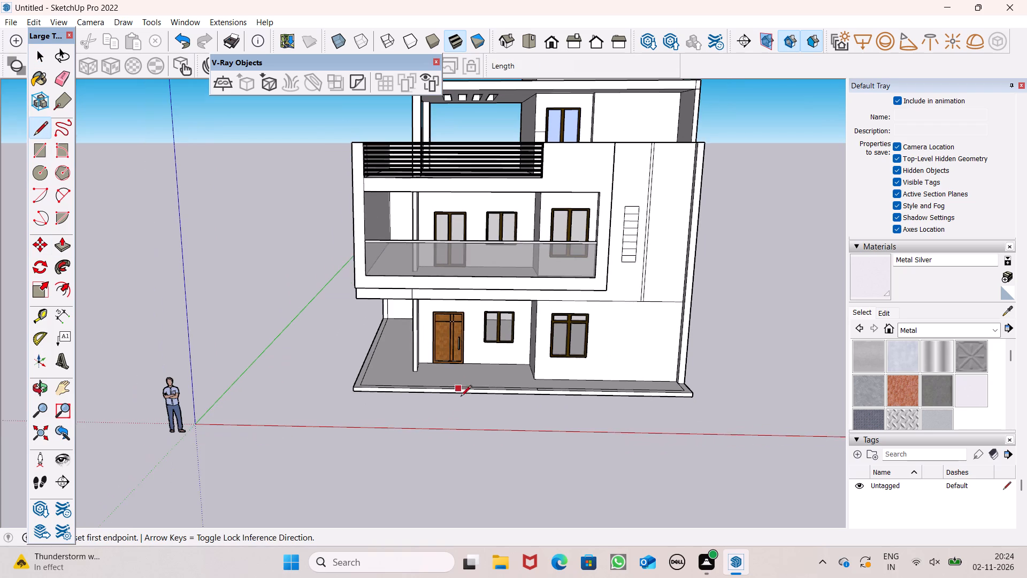
pyautogui.moveTo(461, 400); pyautogui.dragTo(469, 497, button='middle')
pyautogui.scroll(4, 387, 418)
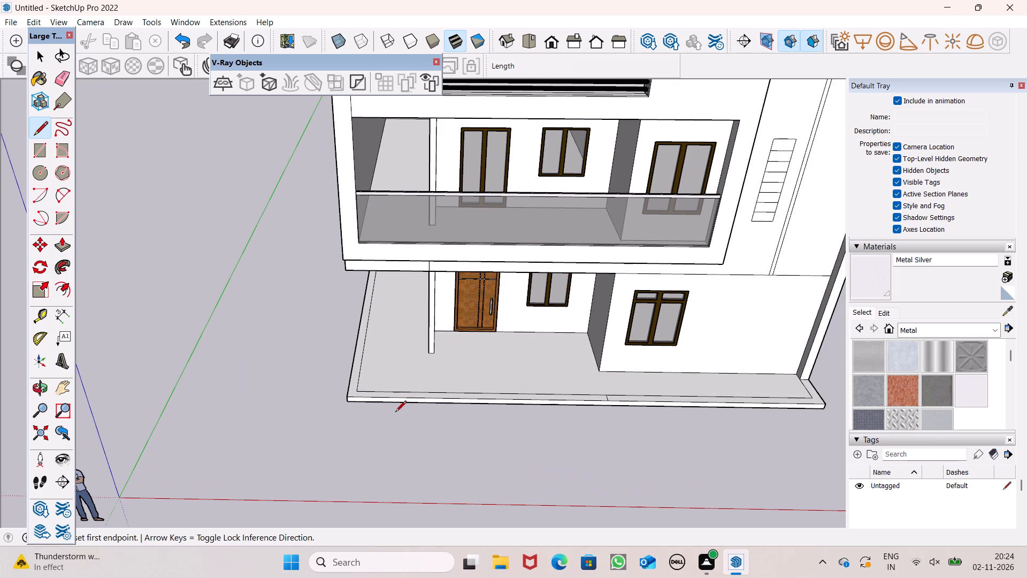
pyautogui.scroll(9, 391, 413)
pyautogui.scroll(-1, 354, 379)
pyautogui.scroll(3, 354, 378)
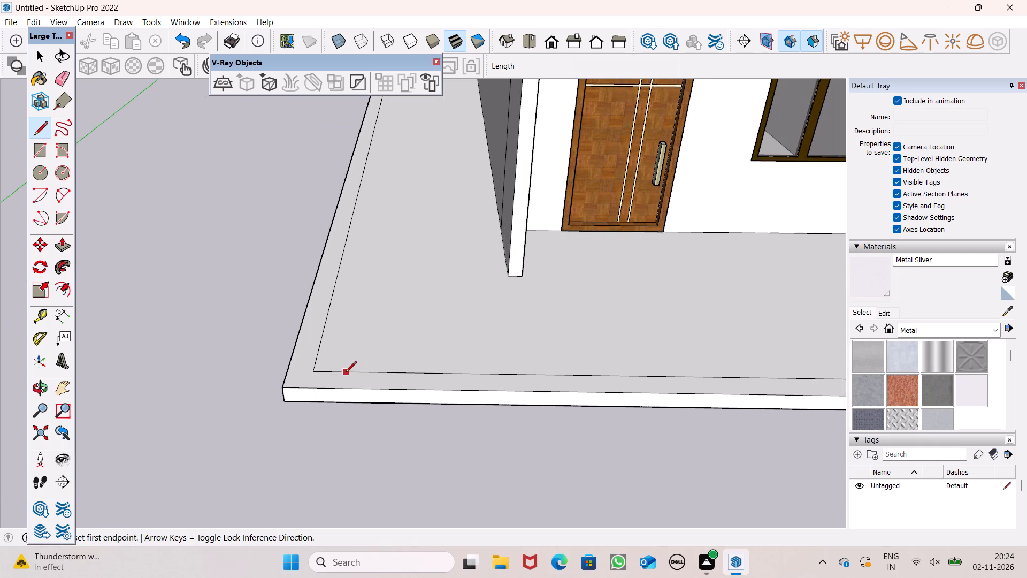
pyautogui.click(313, 371)
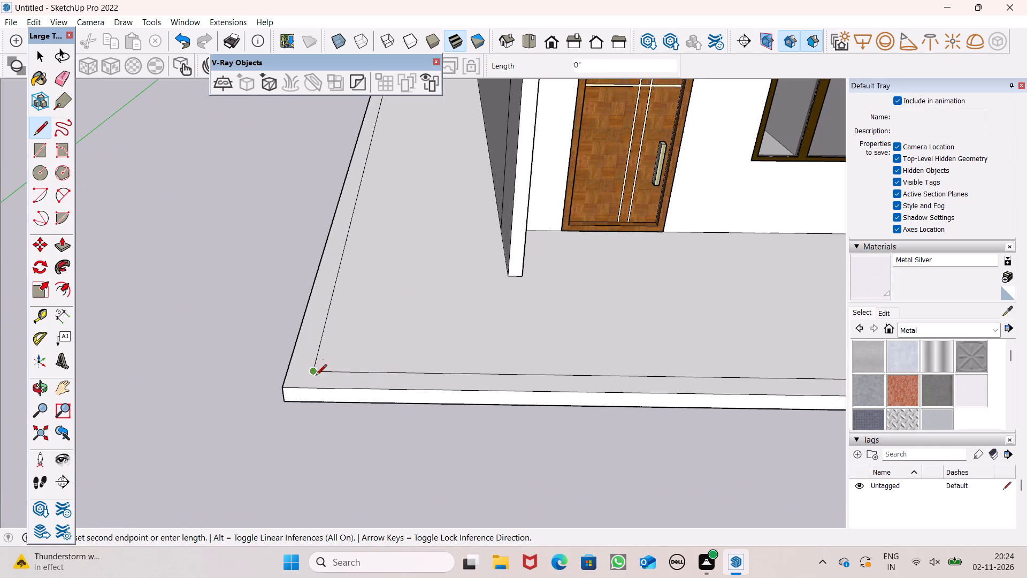
pyautogui.click(311, 387)
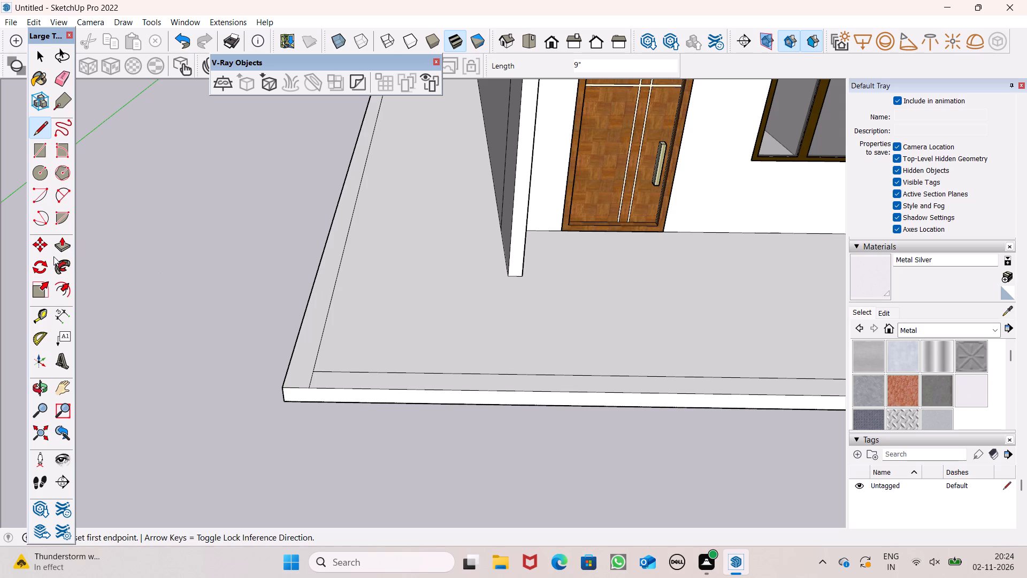
# Push/Pull the porch floor's left side border strip up 6' as a boundary wall.
pyautogui.click(56, 251)
pyautogui.moveTo(303, 370); pyautogui.dragTo(304, 368)
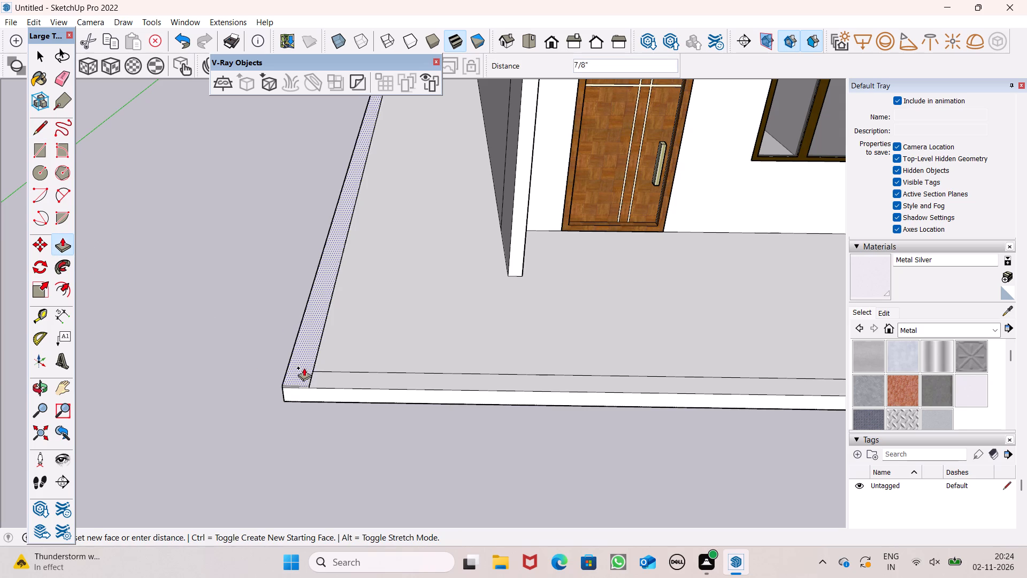
pyautogui.moveTo(304, 368); pyautogui.dragTo(278, 238)
pyautogui.write("6'")
pyautogui.press('Return')
# Draw two 9" lines across the front border strip, marking off a short segment in front of the entrance door.
pyautogui.scroll(-5, 242, 262)
pyautogui.moveTo(336, 363); pyautogui.dragTo(333, 358, button='middle')
pyautogui.scroll(-4, 256, 367)
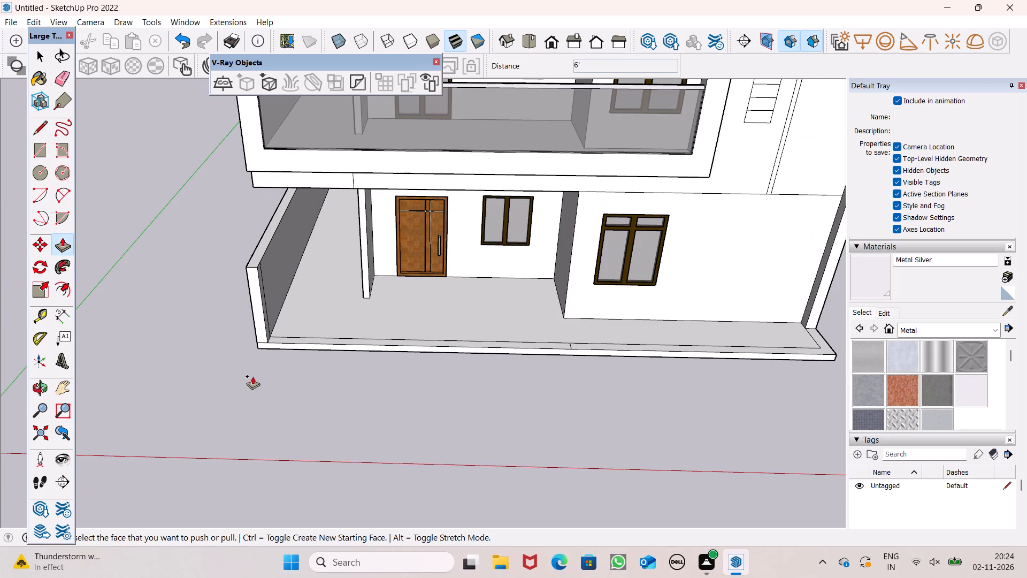
pyautogui.scroll(-2, 251, 377)
pyautogui.moveTo(304, 382); pyautogui.dragTo(309, 403, button='middle')
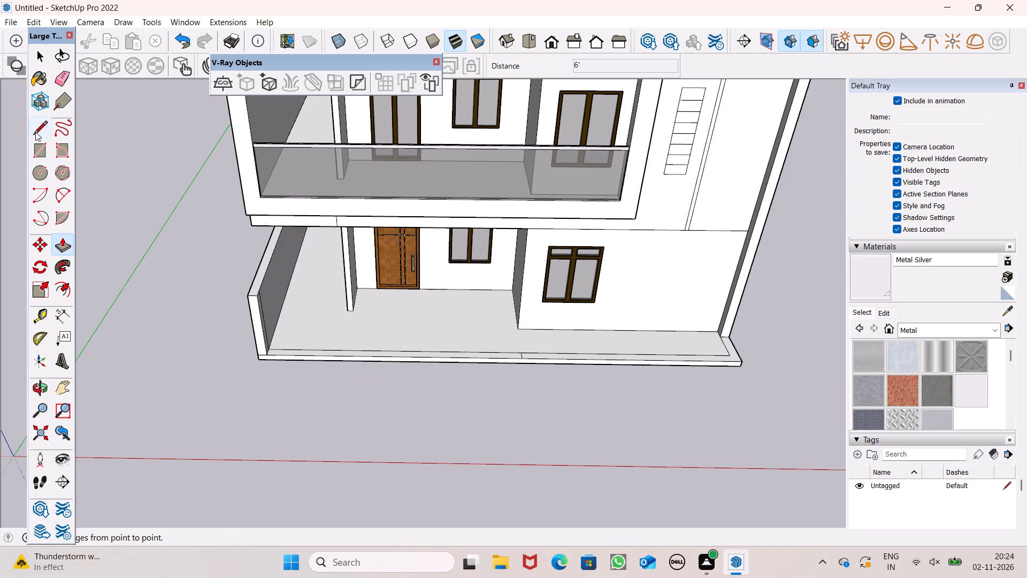
pyautogui.click(35, 132)
pyautogui.moveTo(308, 329); pyautogui.dragTo(309, 356, button='middle')
pyautogui.scroll(6, 349, 356)
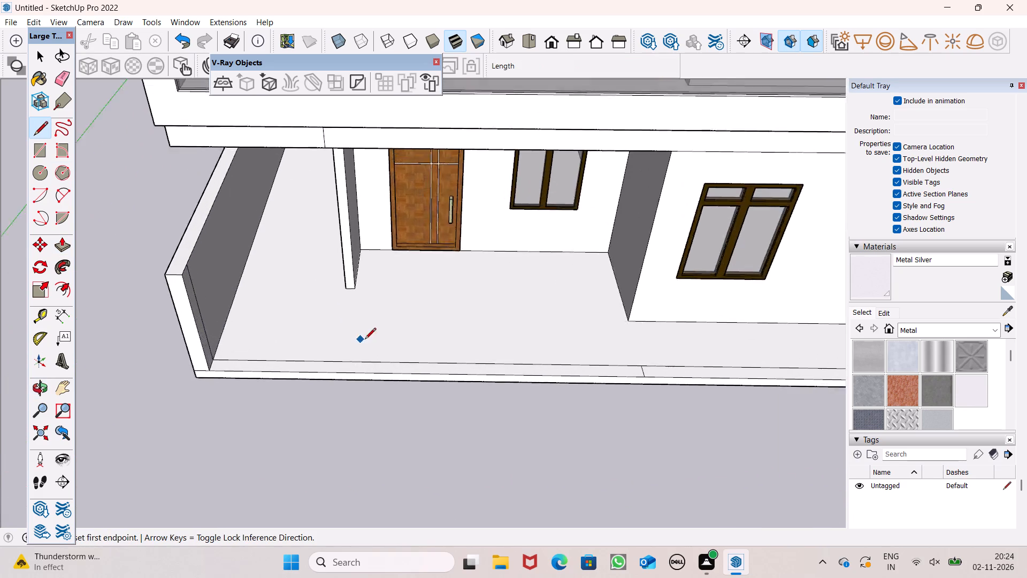
pyautogui.scroll(1, 365, 340)
pyautogui.scroll(-1, 387, 366)
pyautogui.scroll(5, 453, 378)
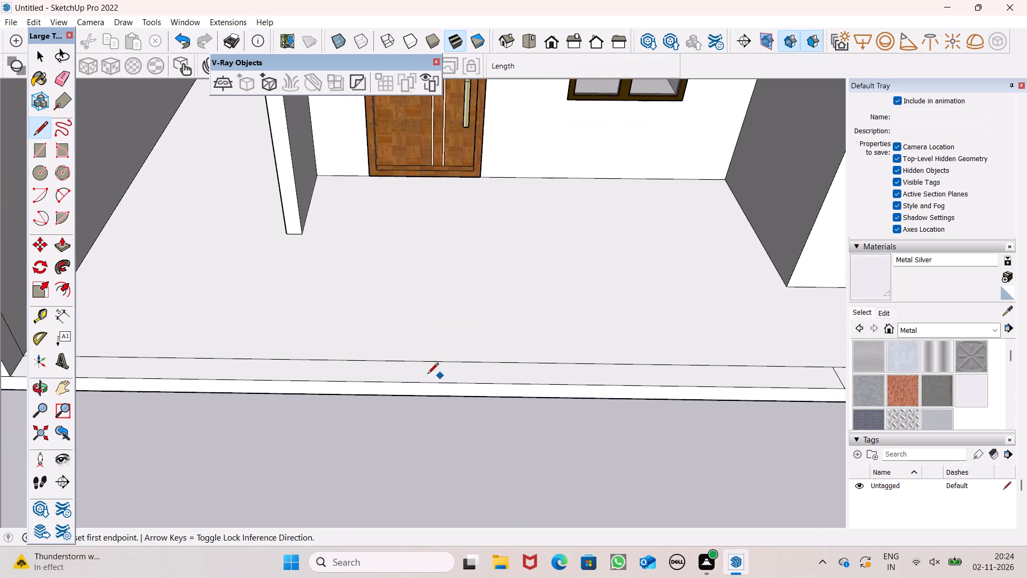
pyautogui.scroll(3, 417, 377)
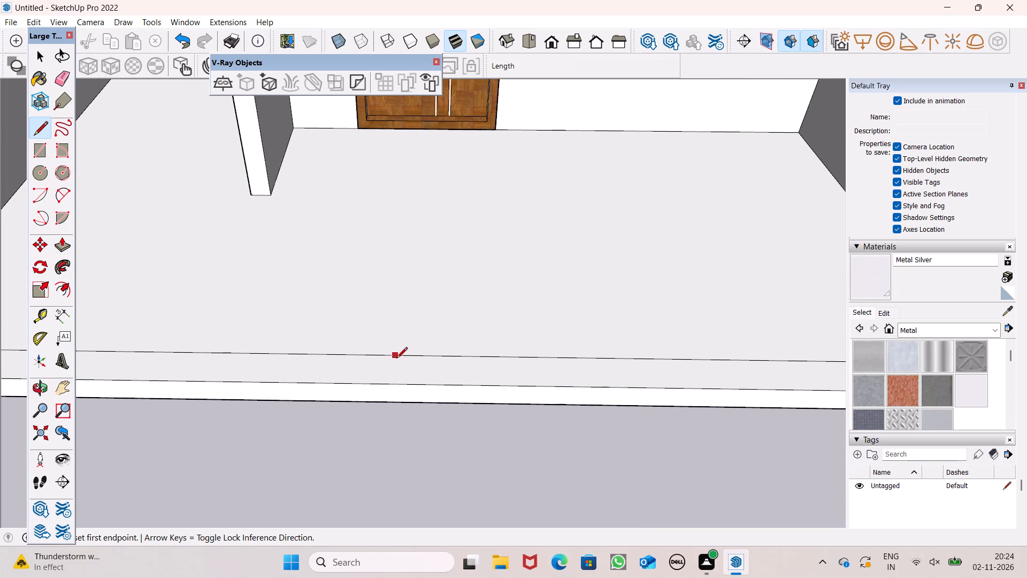
pyautogui.click(366, 355)
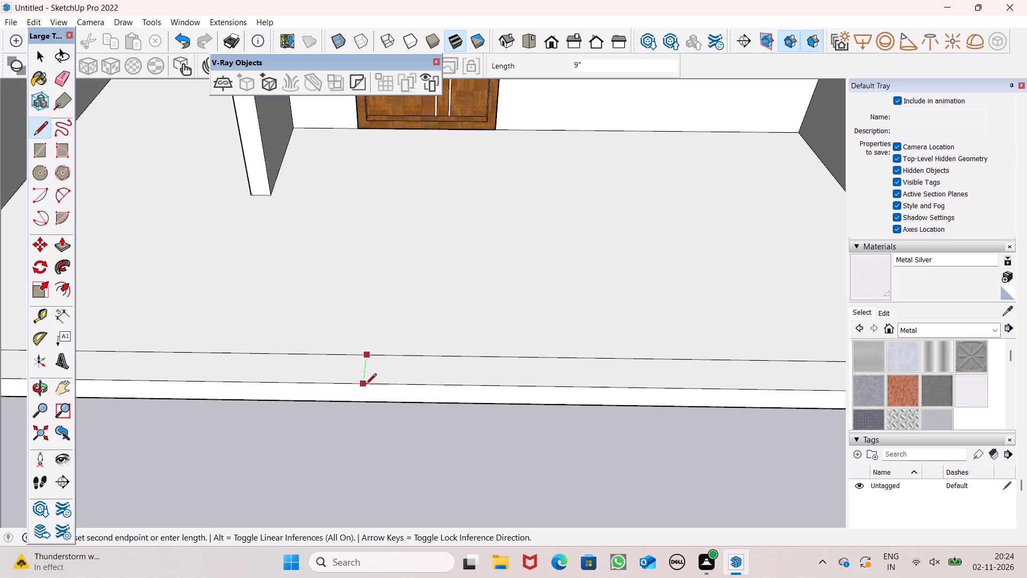
pyautogui.click(365, 385)
pyautogui.click(471, 355)
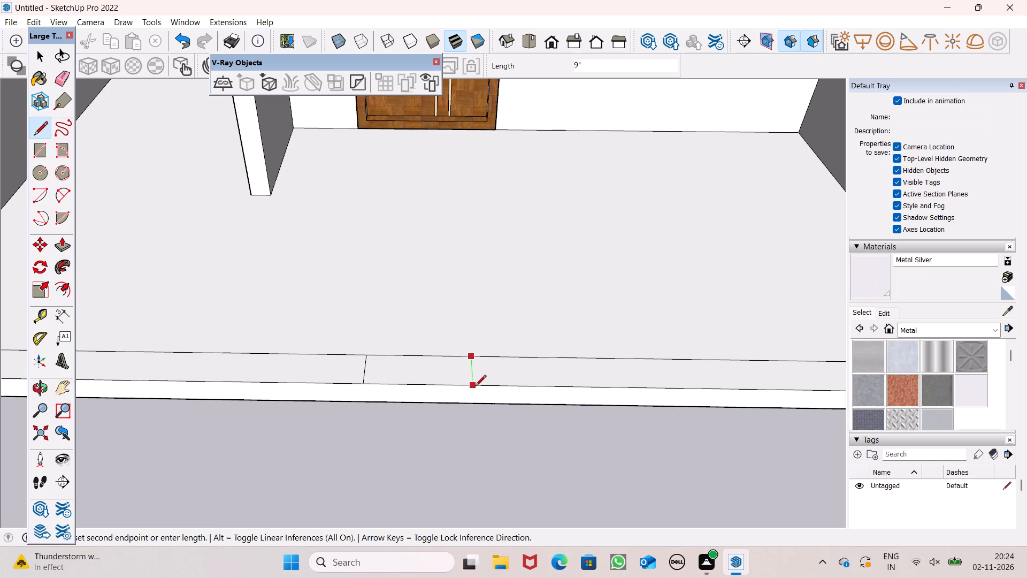
pyautogui.click(475, 387)
# Push/Pull the short marked segment of the front border strip up 6'.
pyautogui.scroll(-7, 311, 346)
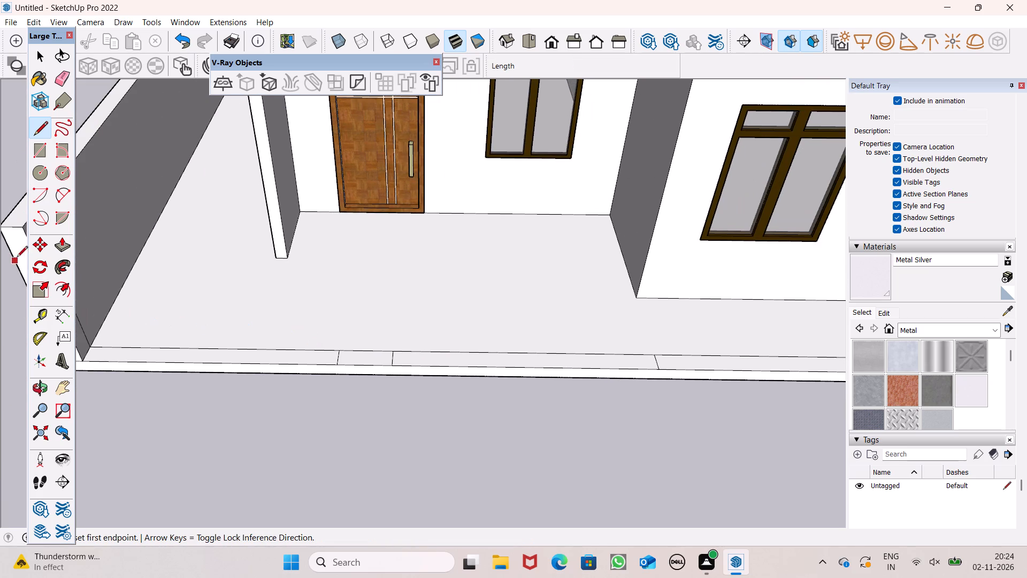
pyautogui.click(65, 245)
pyautogui.scroll(-4, 450, 279)
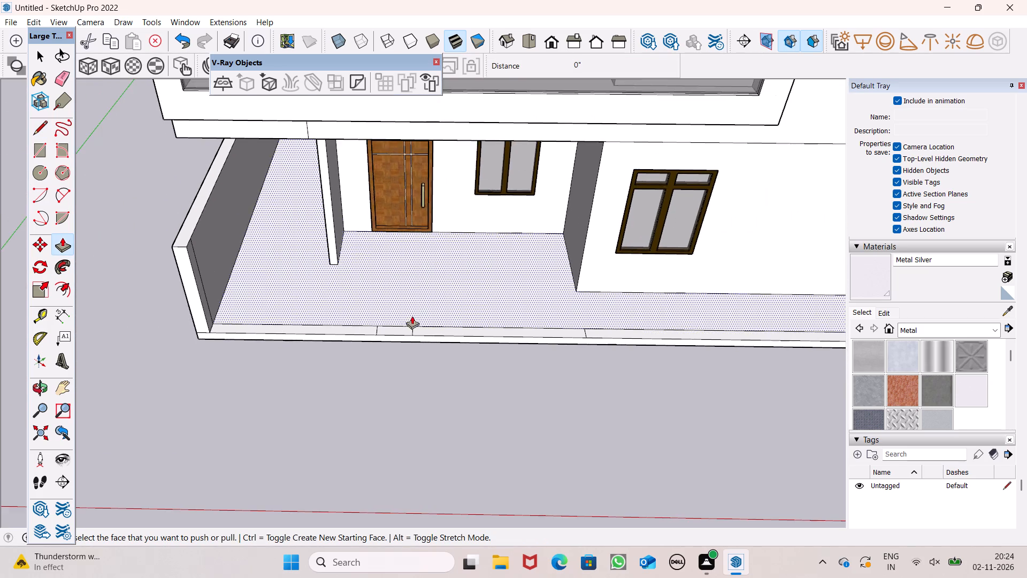
pyautogui.scroll(4, 386, 322)
pyautogui.moveTo(384, 328); pyautogui.dragTo(161, 203)
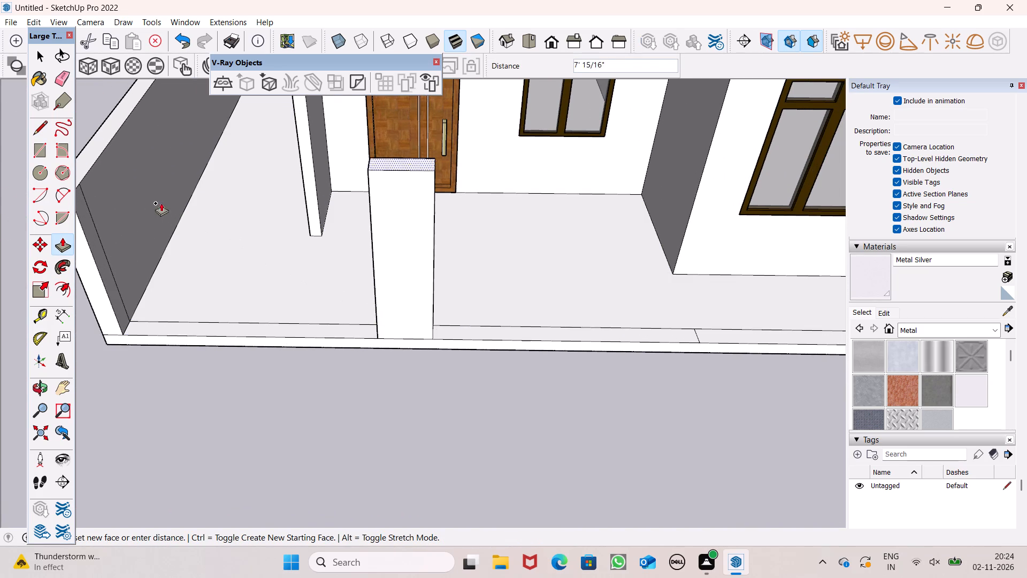
pyautogui.moveTo(161, 203); pyautogui.dragTo(153, 197)
pyautogui.write("6'")
pyautogui.press('Return')
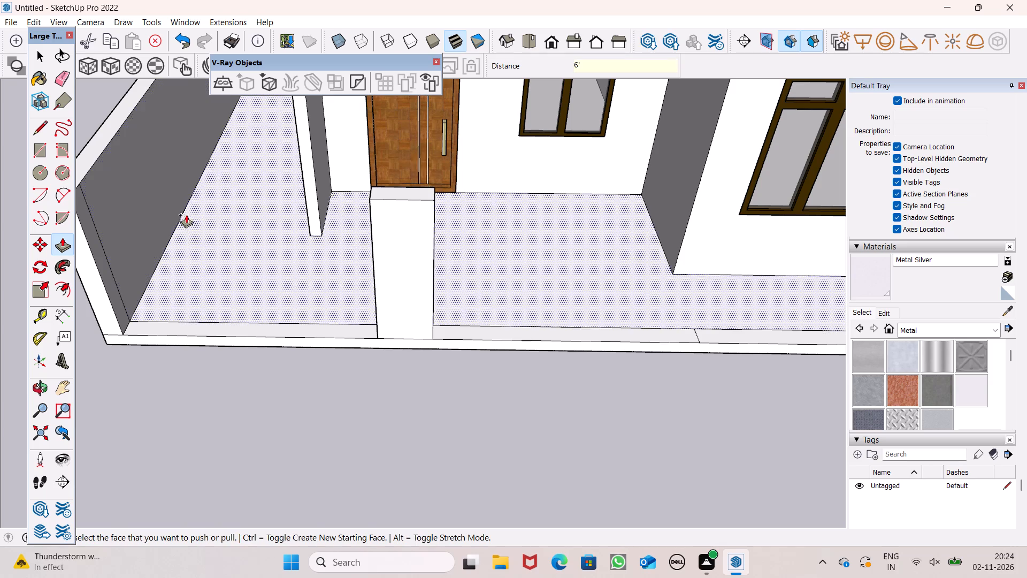
# Push/Pull the front strip section directly right of the raised segment up to the same 6' height.
pyautogui.scroll(-2, 202, 226)
pyautogui.middleClick(444, 343)
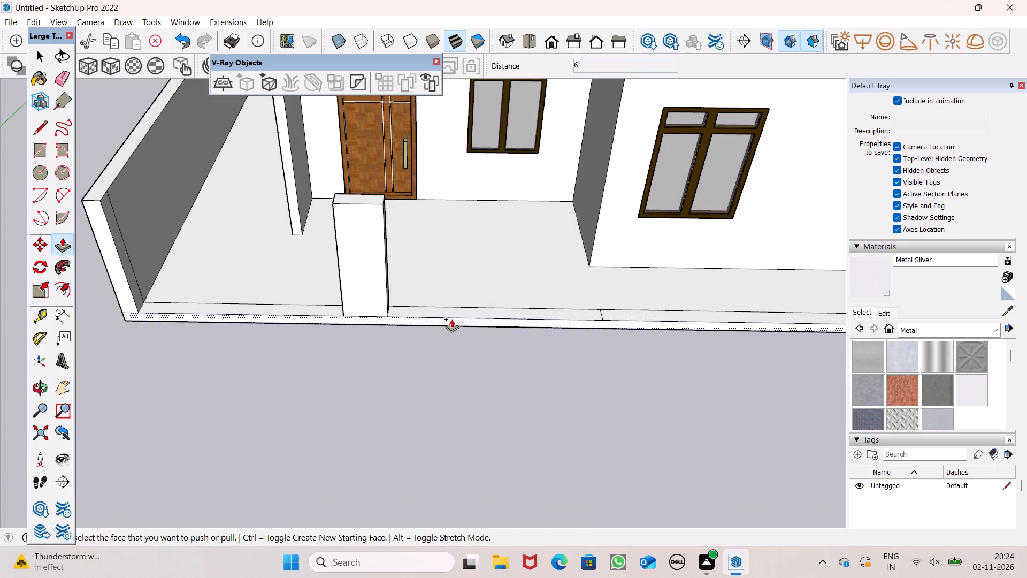
pyautogui.scroll(3, 394, 287)
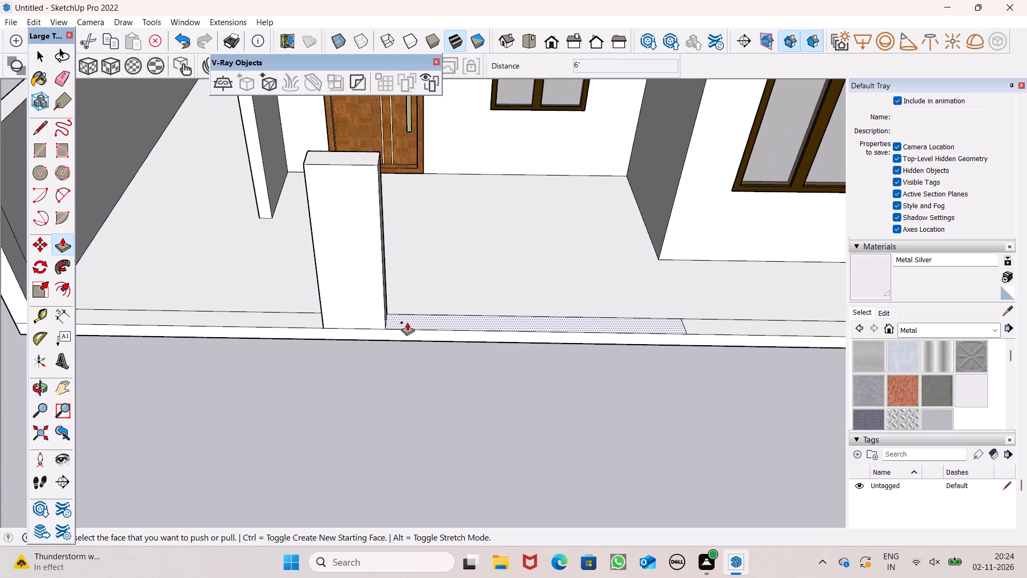
pyautogui.moveTo(407, 320); pyautogui.dragTo(376, 164)
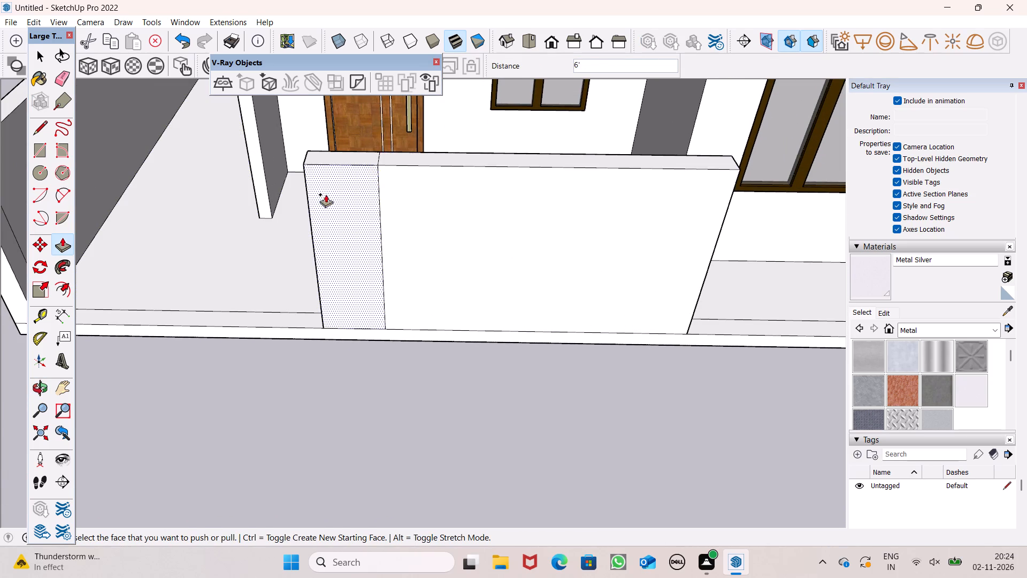
# Draw a 9" line across the remaining front border strip, a short distance beyond the right end of the raised wall.
pyautogui.scroll(-6, 312, 218)
pyautogui.moveTo(318, 270); pyautogui.dragTo(317, 299, button='middle')
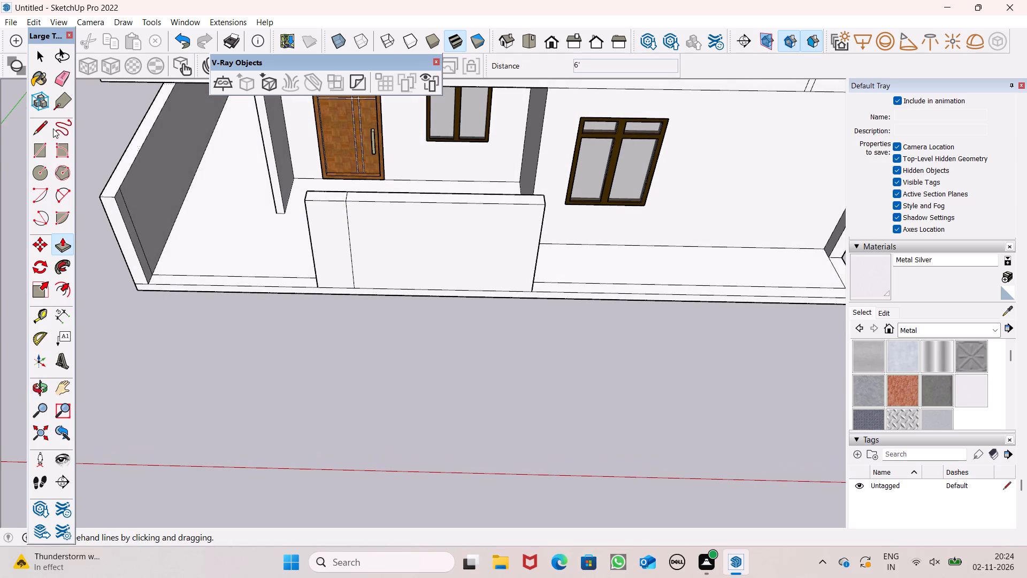
pyautogui.click(47, 125)
pyautogui.scroll(-3, 157, 189)
pyautogui.moveTo(296, 299); pyautogui.dragTo(300, 315, button='middle')
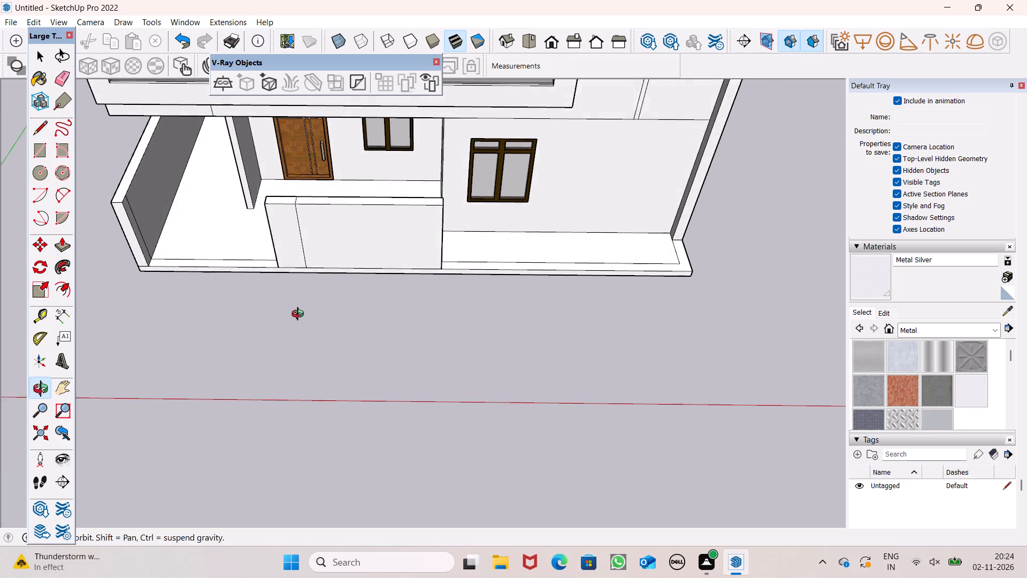
pyautogui.moveTo(300, 315); pyautogui.dragTo(300, 323, button='middle')
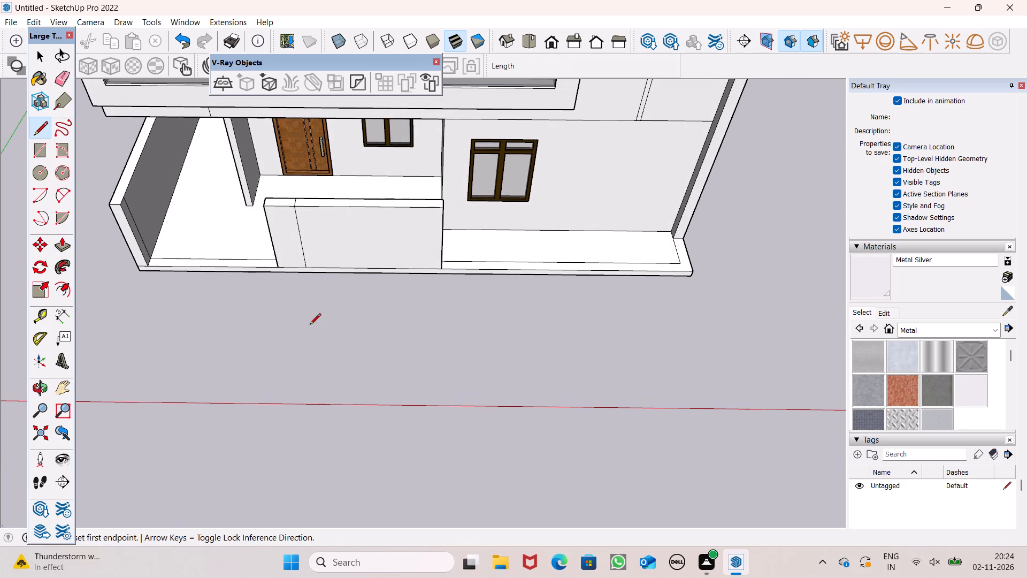
pyautogui.moveTo(522, 258); pyautogui.dragTo(512, 272, button='middle')
pyautogui.scroll(4, 465, 257)
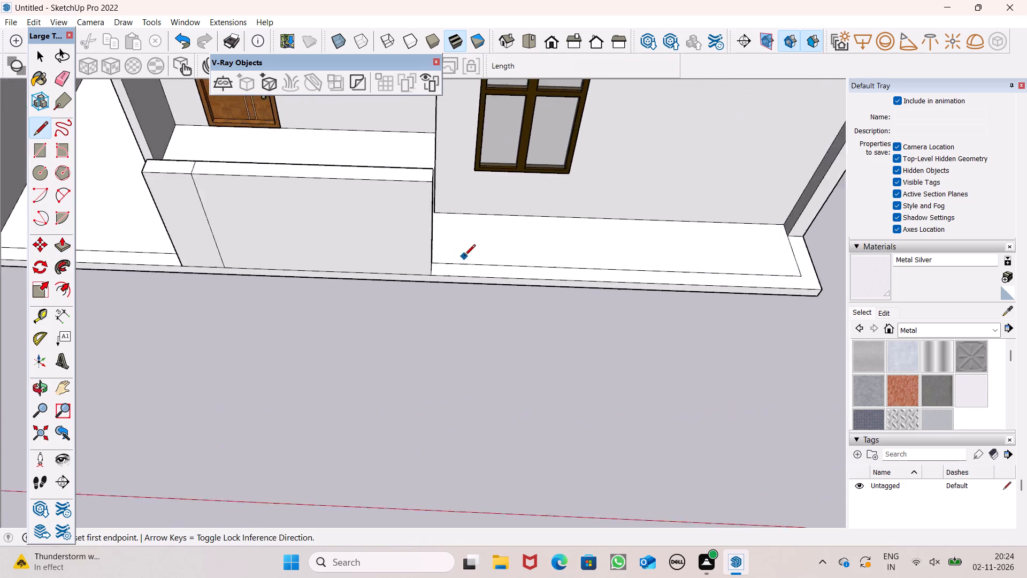
pyautogui.scroll(2, 464, 256)
pyautogui.scroll(-1, 464, 249)
pyautogui.moveTo(488, 353); pyautogui.dragTo(495, 400, button='middle')
pyautogui.scroll(5, 471, 295)
pyautogui.click(513, 251)
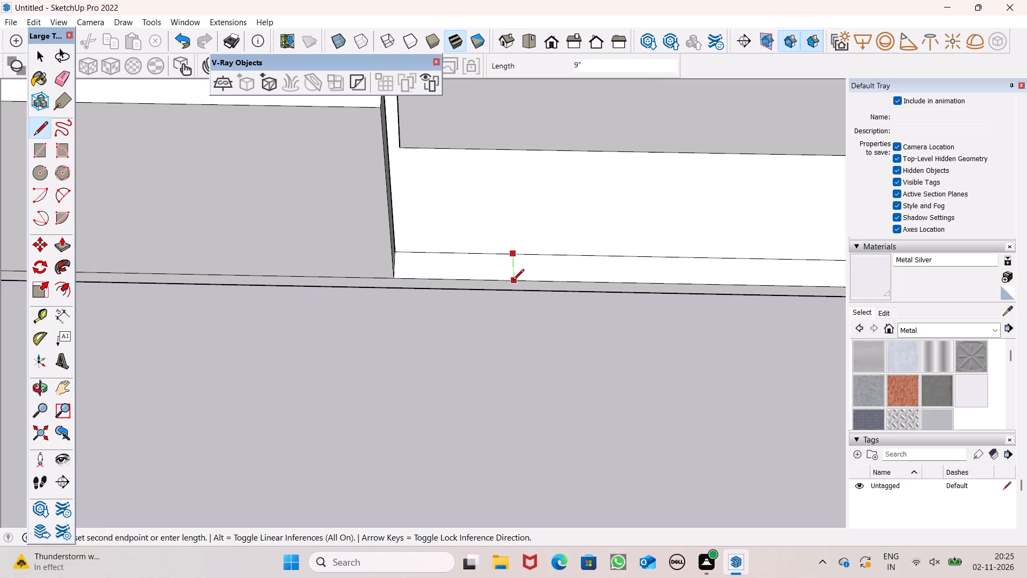
pyautogui.click(513, 281)
# Push/Pull the newly marked strip segment up to match the 6' height of the adjoining front wall.
pyautogui.scroll(-6, 425, 326)
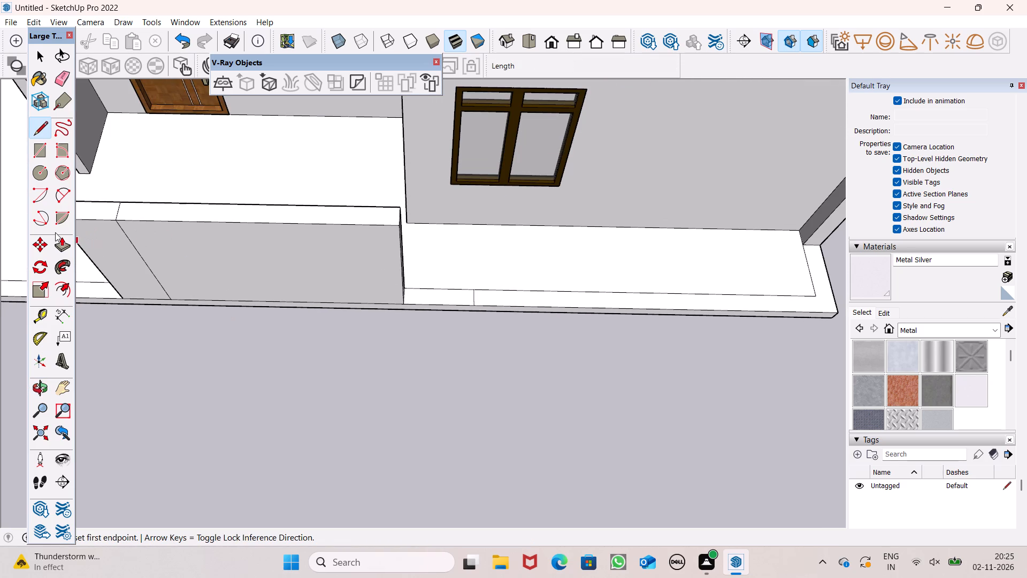
pyautogui.click(67, 241)
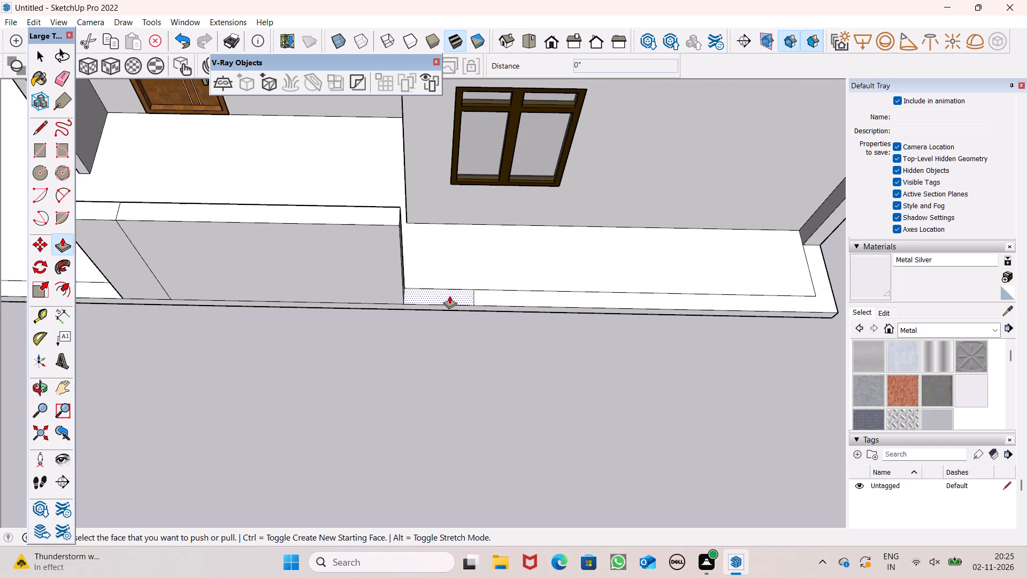
pyautogui.moveTo(448, 295); pyautogui.dragTo(385, 228)
# Offset the outline of the front wall's middle face inward by about 8 3/4" to form an inset rectangle.
pyautogui.scroll(-5, 397, 250)
pyautogui.moveTo(440, 354); pyautogui.dragTo(463, 248, button='middle')
pyautogui.scroll(-3, 479, 232)
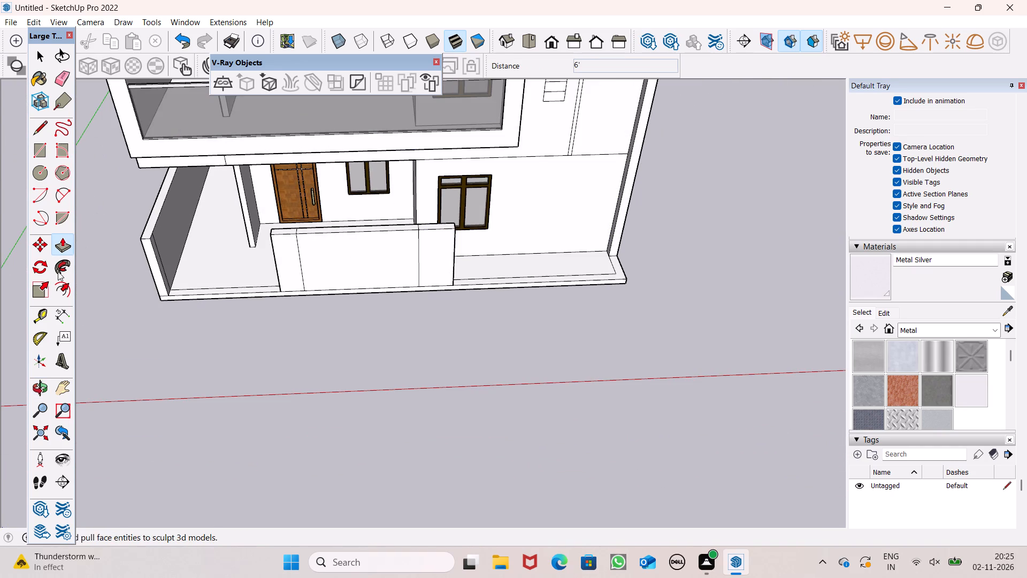
pyautogui.moveTo(68, 287); pyautogui.dragTo(75, 279)
pyautogui.moveTo(327, 232); pyautogui.dragTo(320, 158, button='middle')
pyautogui.scroll(2, 410, 209)
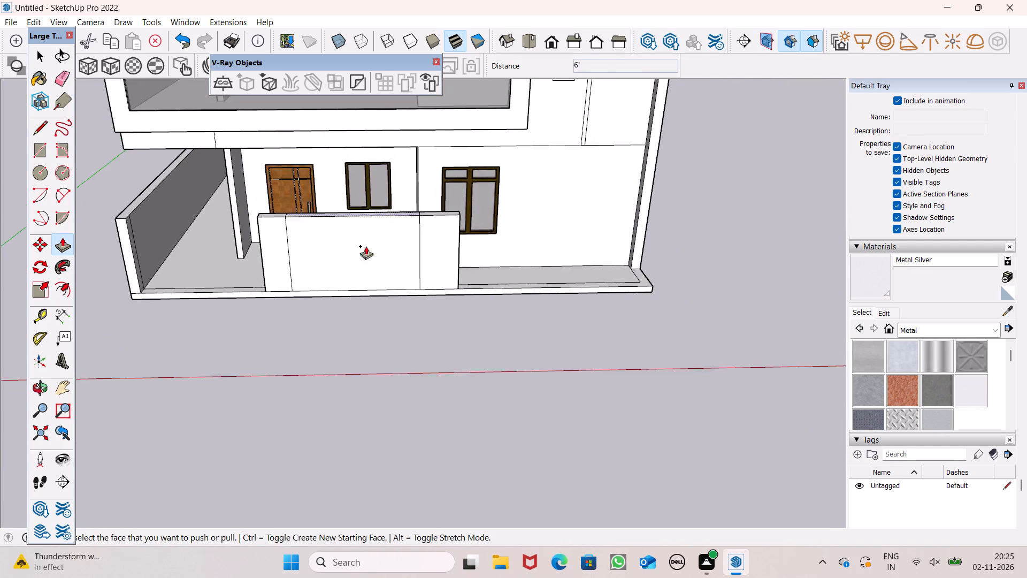
pyautogui.scroll(5, 366, 246)
pyautogui.moveTo(58, 288); pyautogui.dragTo(60, 288)
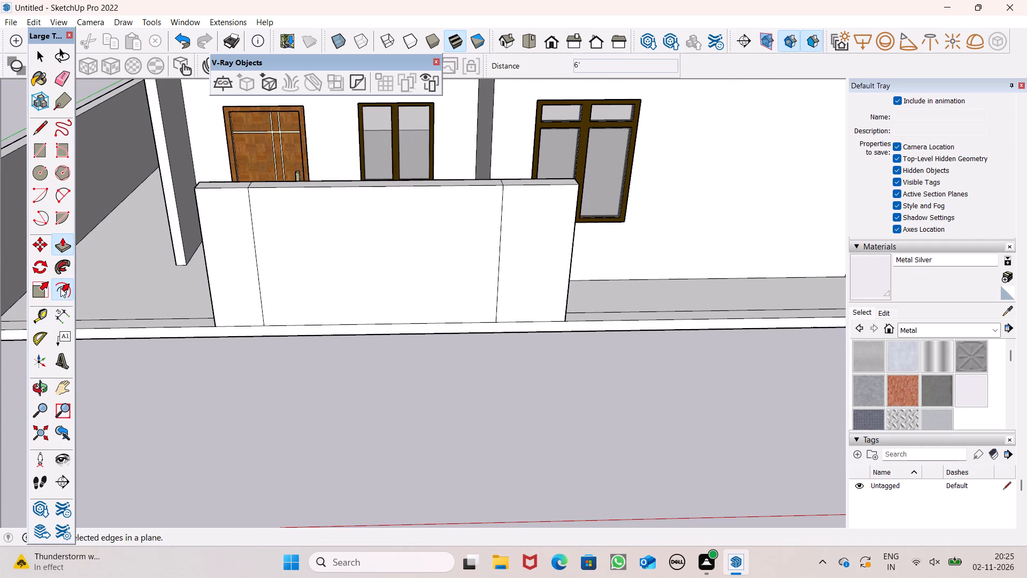
pyautogui.moveTo(60, 288); pyautogui.dragTo(66, 286)
pyautogui.scroll(6, 294, 199)
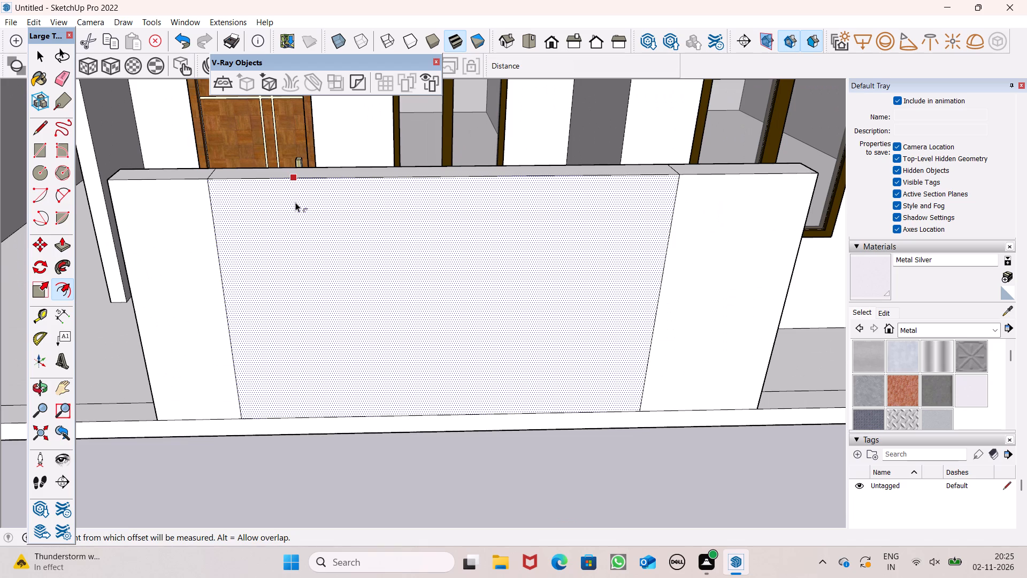
pyautogui.moveTo(295, 202); pyautogui.dragTo(296, 213)
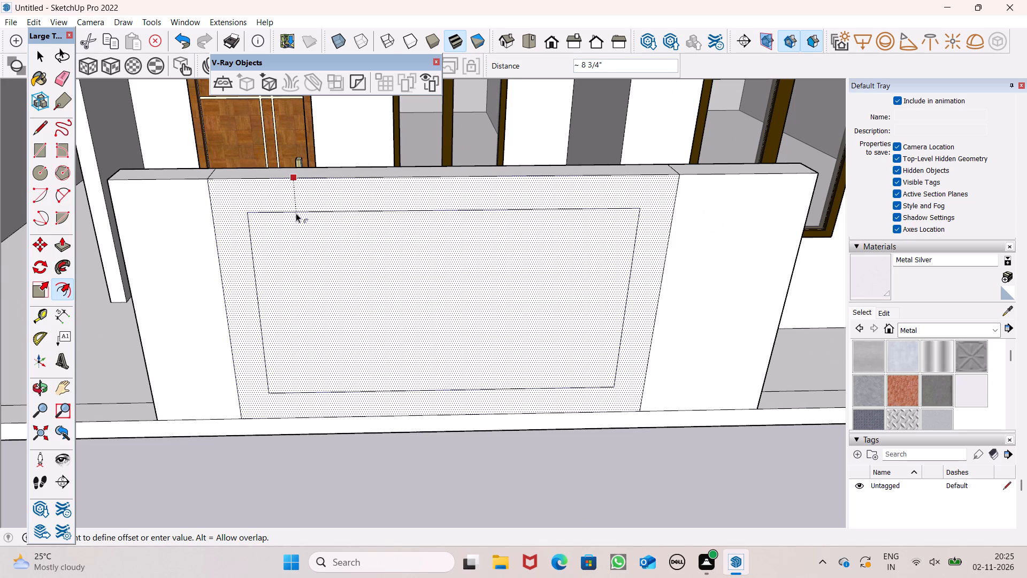
pyautogui.moveTo(296, 213); pyautogui.dragTo(295, 210)
pyautogui.scroll(-4, 288, 216)
pyautogui.moveTo(371, 317); pyautogui.dragTo(372, 204, button='middle')
pyautogui.press('space')
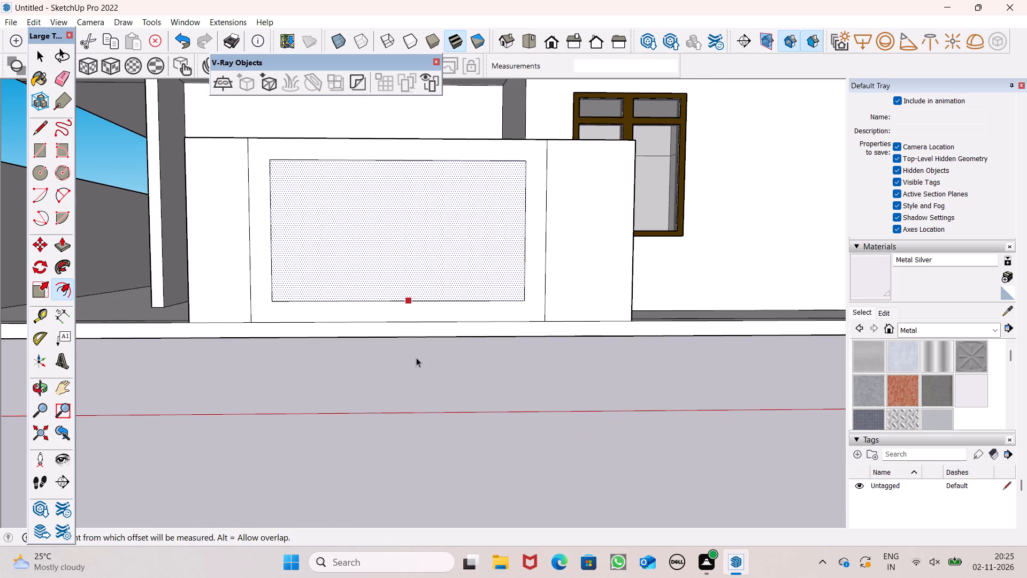
pyautogui.click(415, 354)
pyautogui.scroll(5, 306, 155)
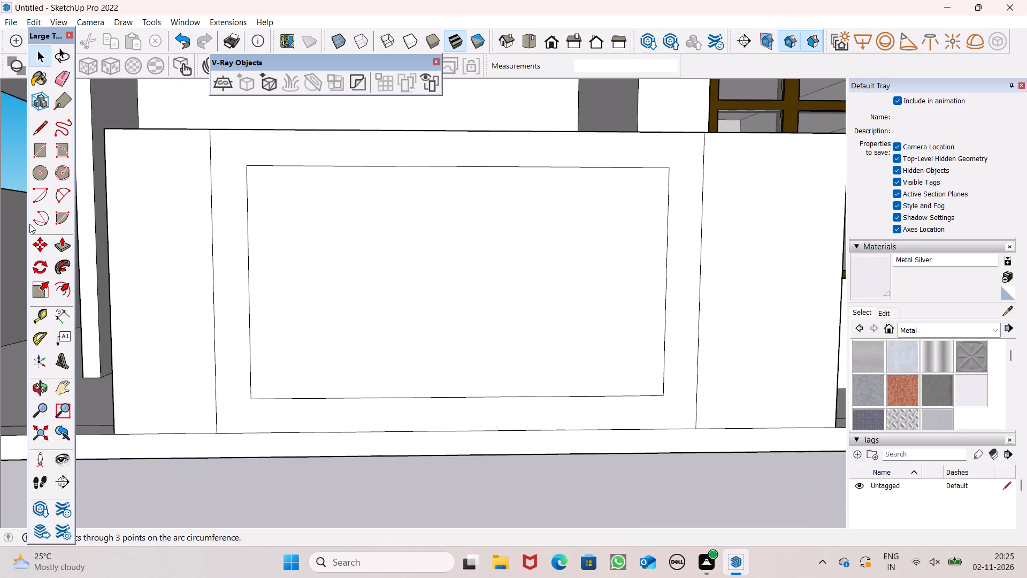
# Draw a rectangle about 8" high by 1' 10" wide against the inset panel's left edge, near its upper corner.
pyautogui.click(40, 153)
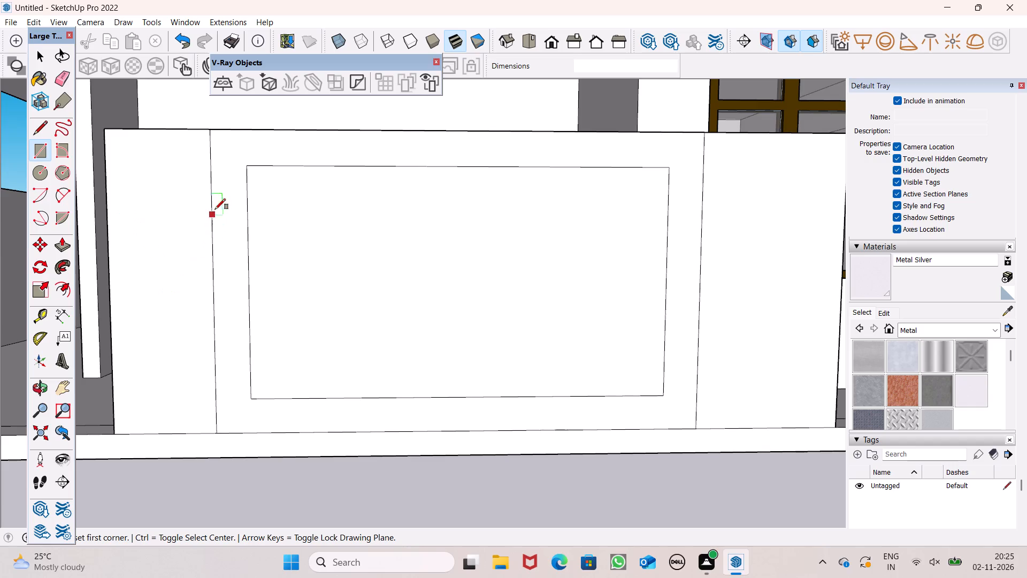
pyautogui.scroll(2, 264, 212)
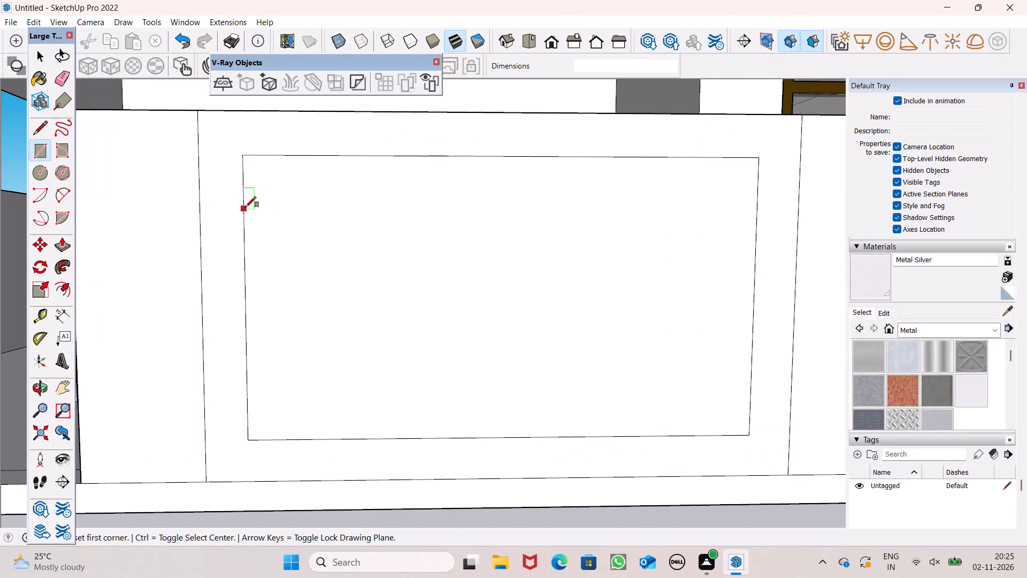
pyautogui.moveTo(245, 199); pyautogui.dragTo(252, 202)
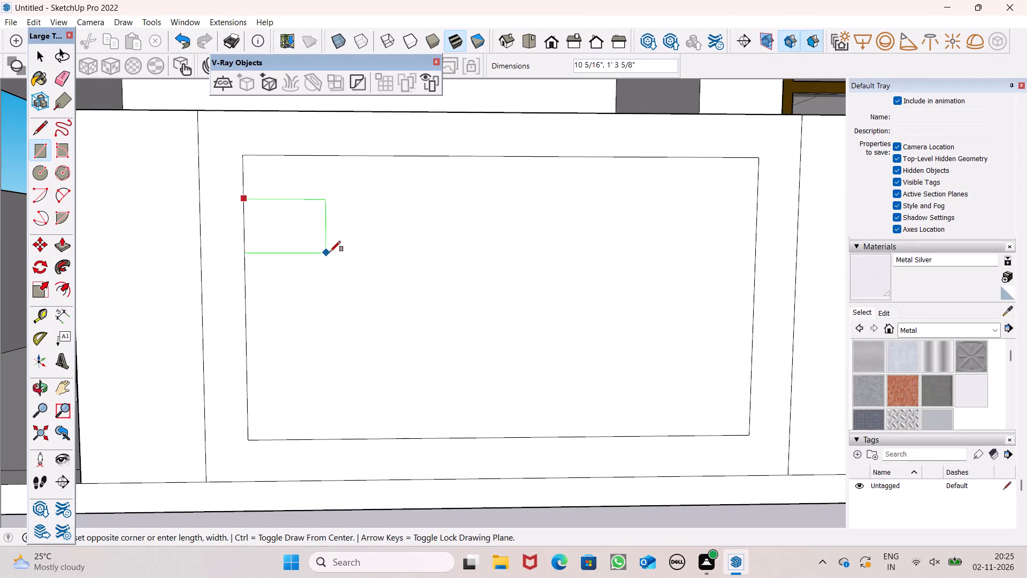
pyautogui.click(363, 242)
pyautogui.scroll(-7, 300, 243)
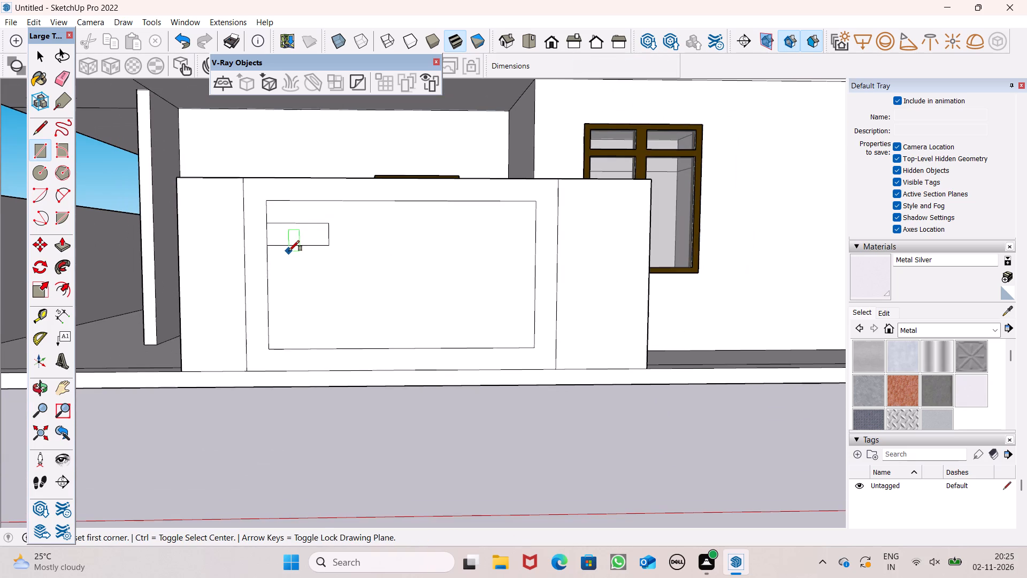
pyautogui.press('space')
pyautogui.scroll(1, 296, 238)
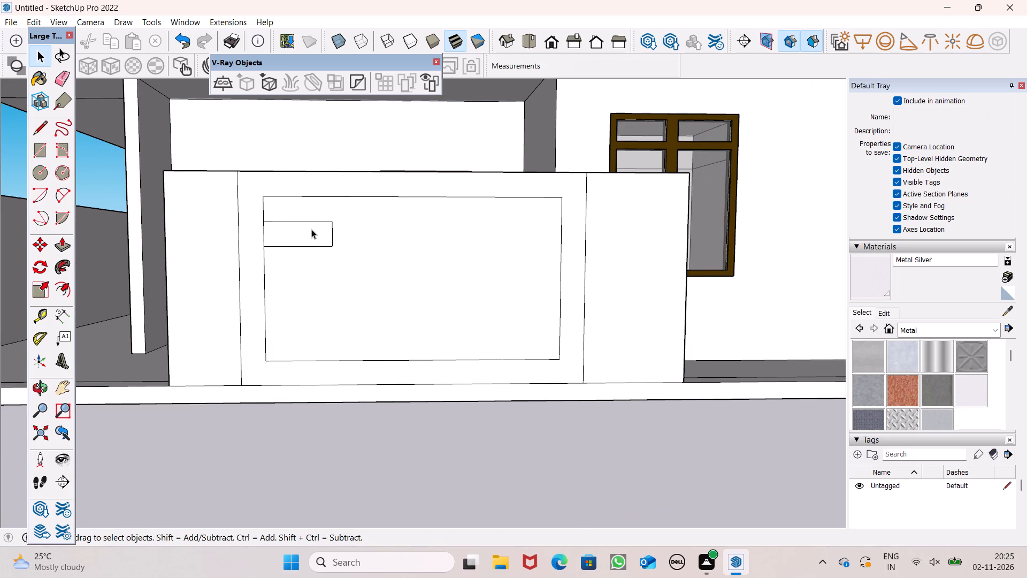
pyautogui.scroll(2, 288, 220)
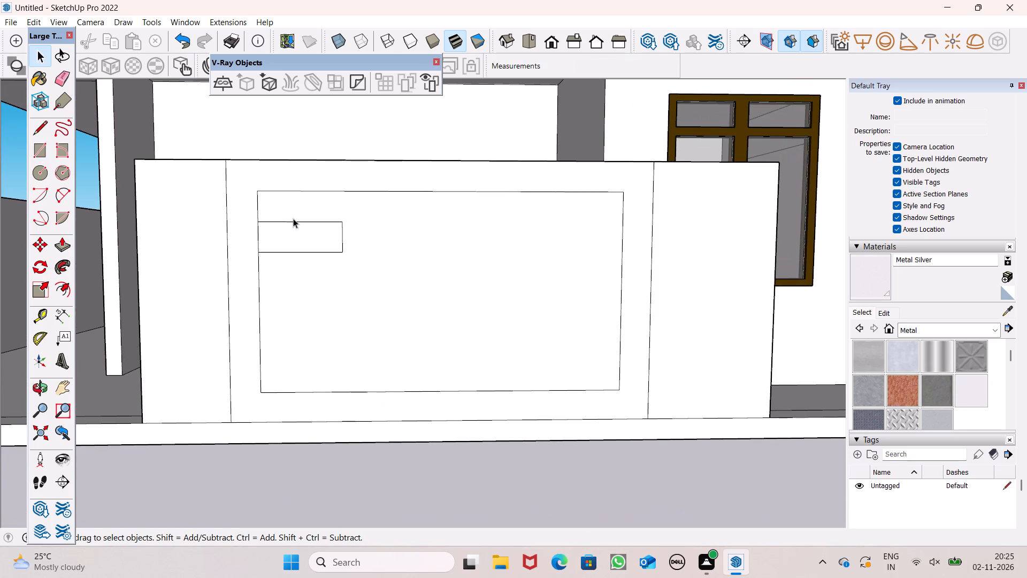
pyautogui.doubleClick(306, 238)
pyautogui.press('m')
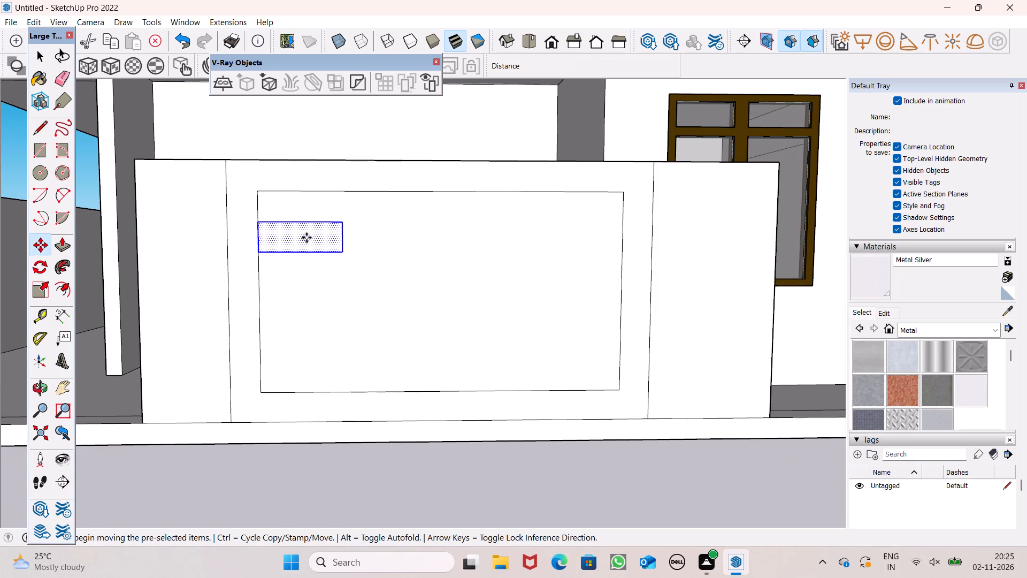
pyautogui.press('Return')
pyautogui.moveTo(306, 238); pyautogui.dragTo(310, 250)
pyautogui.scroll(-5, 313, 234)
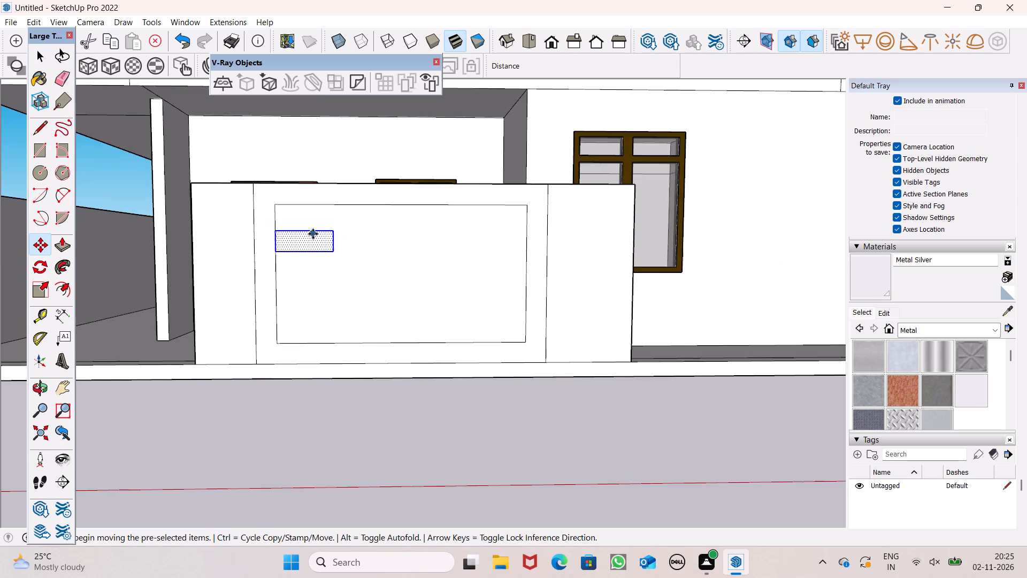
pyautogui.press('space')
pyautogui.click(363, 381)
# Push/Pull the free end face of the raised front wall outward by about 1' along the border strip.
pyautogui.scroll(-7, 302, 284)
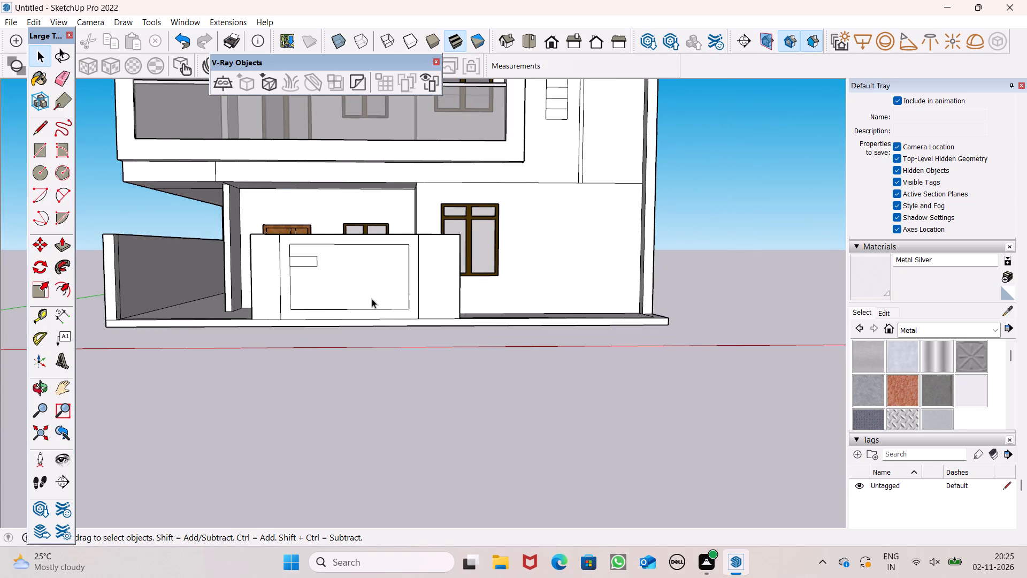
pyautogui.scroll(-1, 372, 299)
pyautogui.moveTo(384, 309); pyautogui.dragTo(293, 457, button='middle')
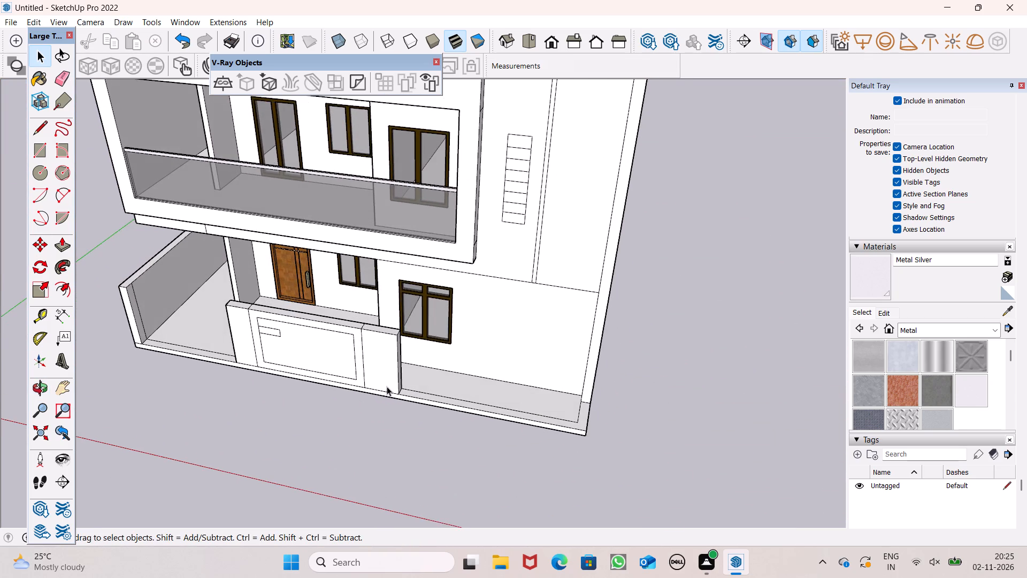
pyautogui.scroll(1, 339, 367)
pyautogui.click(57, 239)
pyautogui.moveTo(431, 465); pyautogui.dragTo(332, 500, button='middle')
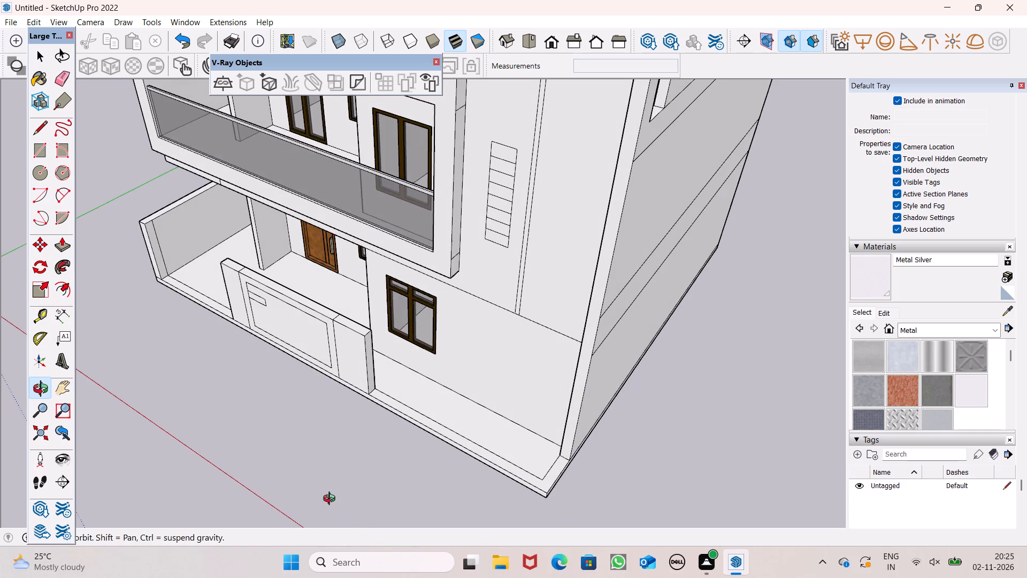
pyautogui.moveTo(332, 500); pyautogui.dragTo(332, 500, button='middle')
pyautogui.scroll(5, 349, 428)
pyautogui.scroll(4, 374, 374)
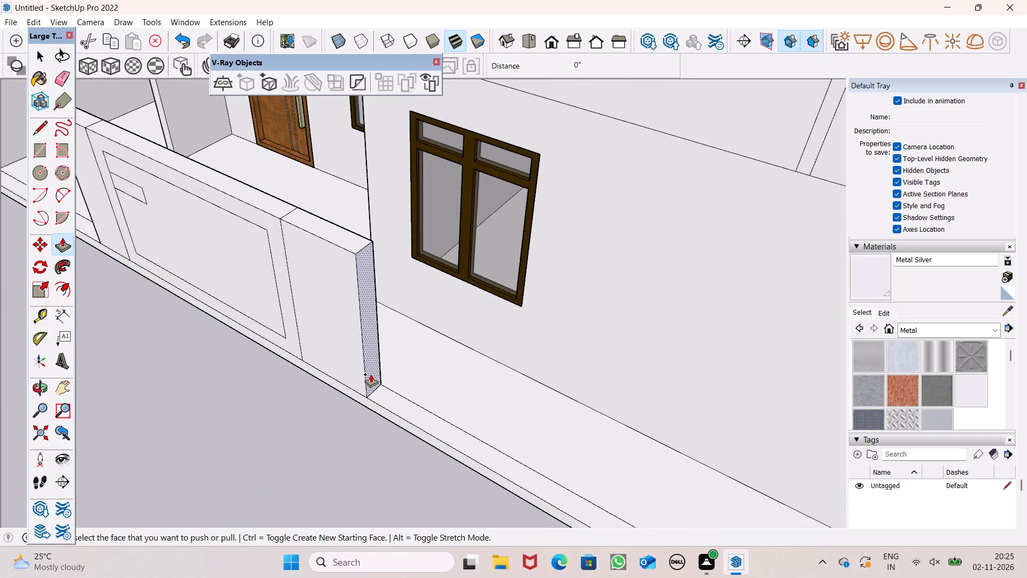
pyautogui.moveTo(371, 374); pyautogui.dragTo(392, 400)
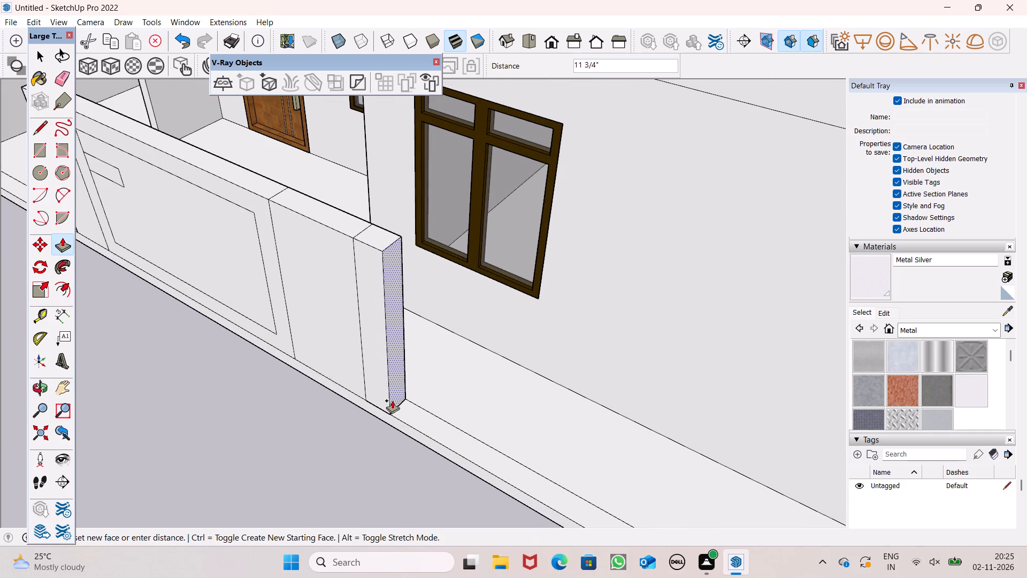
pyautogui.moveTo(392, 400); pyautogui.dragTo(394, 405)
# Push/Pull the front face of the wall section directly right of the panelled middle outward by about 2 7/16".
pyautogui.moveTo(328, 367); pyautogui.dragTo(359, 387, button='middle')
pyautogui.scroll(1, 359, 387)
pyautogui.moveTo(350, 384); pyautogui.dragTo(347, 390)
pyautogui.scroll(-1, 361, 374)
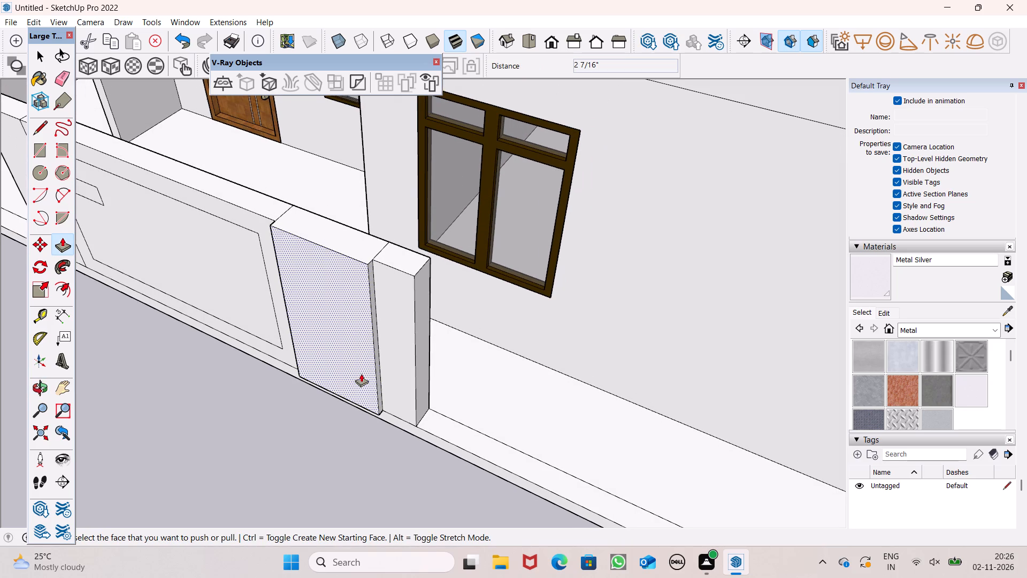
# Push/Pull the free end face of the front wall another 1 5/8" along the border strip.
pyautogui.scroll(-1, 359, 390)
pyautogui.moveTo(385, 432); pyautogui.dragTo(348, 346, button='middle')
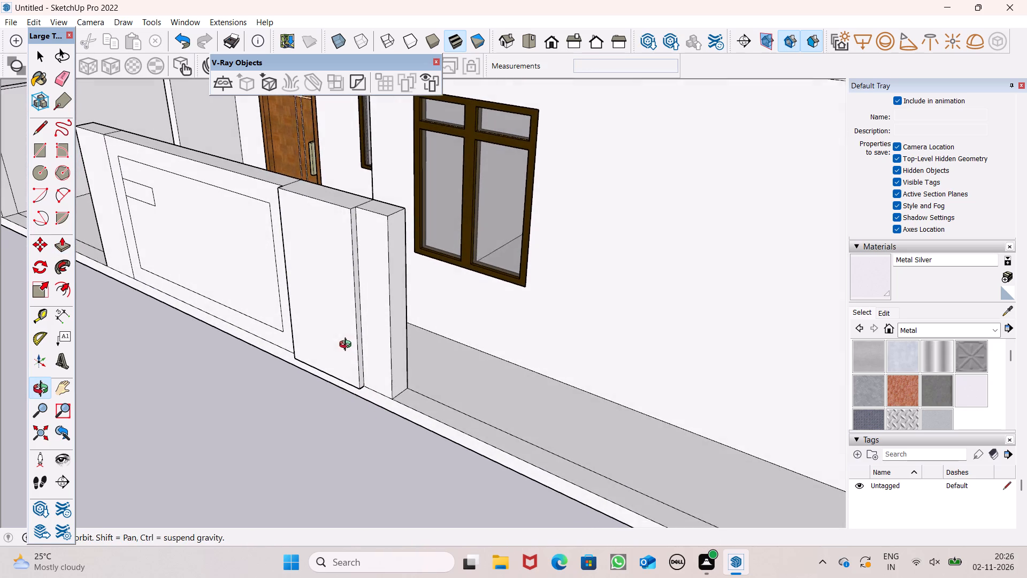
pyautogui.moveTo(348, 346); pyautogui.dragTo(348, 344, button='middle')
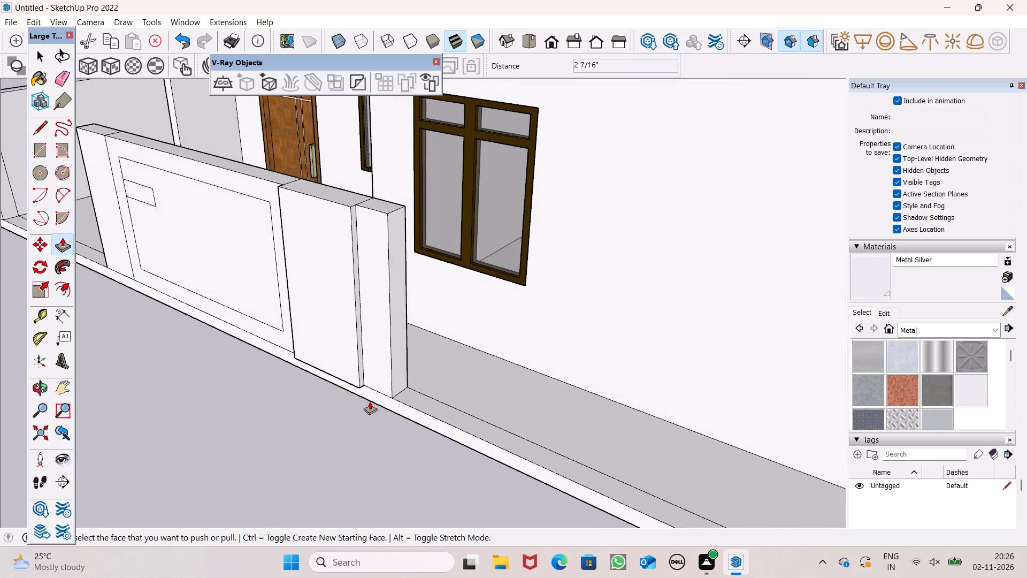
pyautogui.scroll(-2, 317, 402)
pyautogui.moveTo(311, 430); pyautogui.dragTo(322, 449, button='middle')
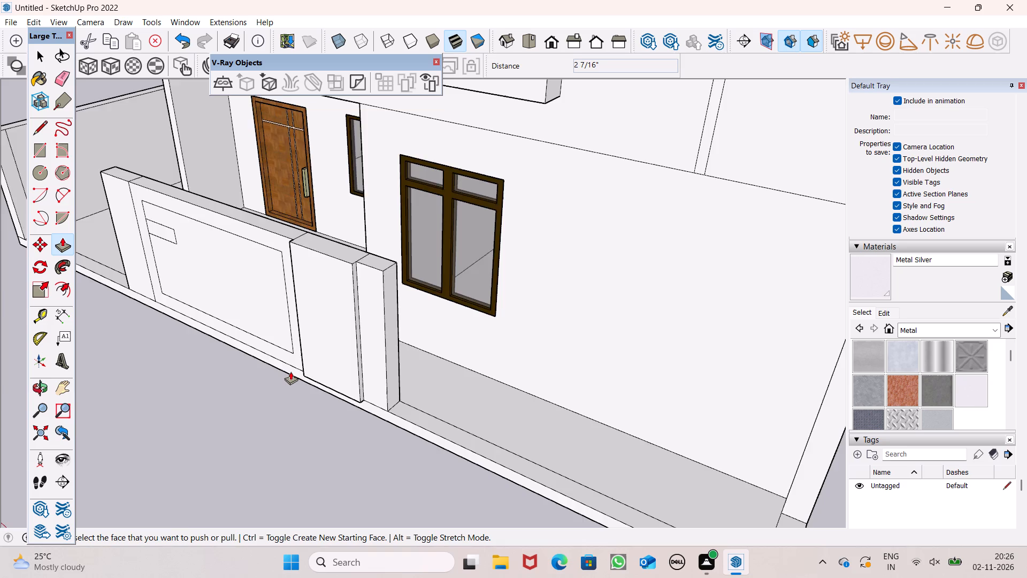
pyautogui.scroll(-4, 290, 371)
pyautogui.moveTo(341, 363); pyautogui.dragTo(380, 306, button='middle')
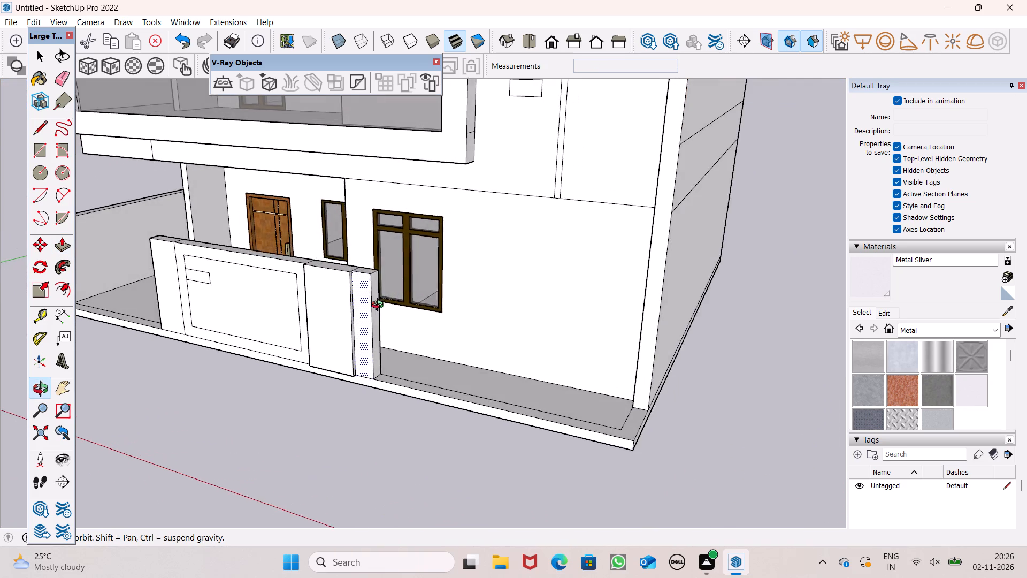
pyautogui.moveTo(380, 306); pyautogui.dragTo(353, 325, button='middle')
pyautogui.scroll(4, 336, 327)
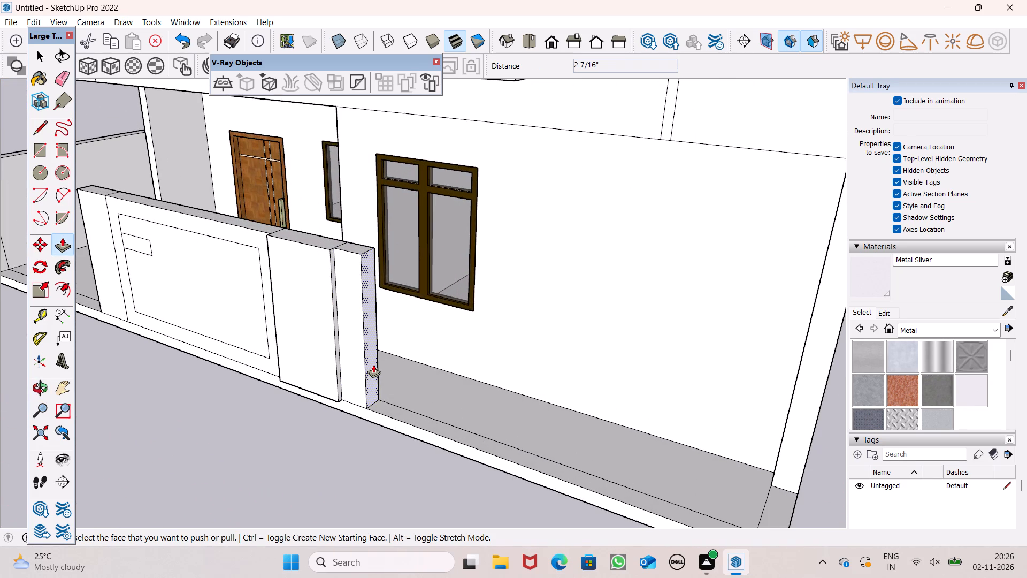
pyautogui.click(373, 364)
pyautogui.scroll(-1, 399, 407)
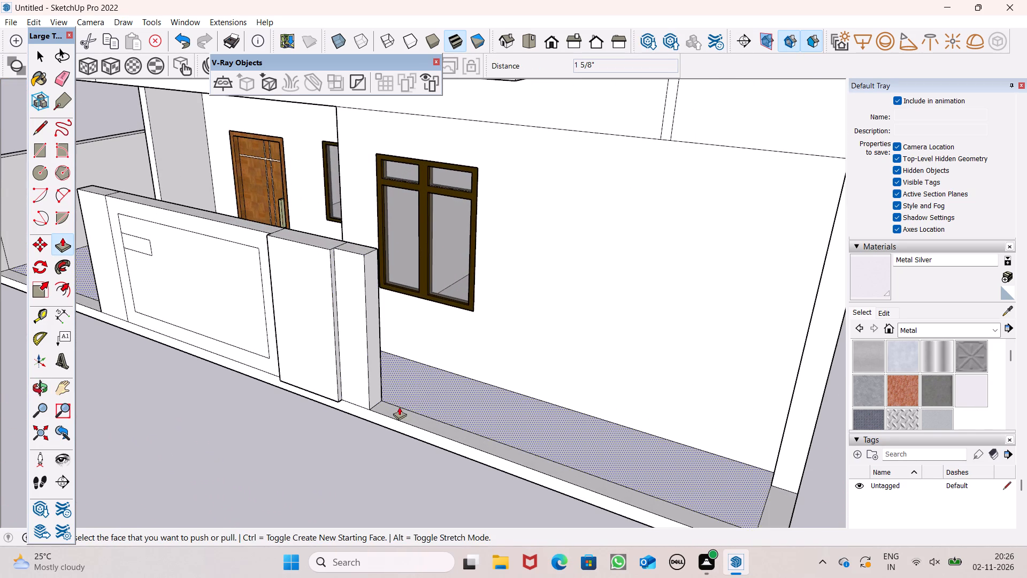
# Push/Pull the front wall's free end face about 1' 9" further to add a separate section.
pyautogui.moveTo(395, 415); pyautogui.dragTo(347, 435, button='middle')
pyautogui.scroll(4, 342, 386)
pyautogui.moveTo(355, 402); pyautogui.dragTo(357, 402)
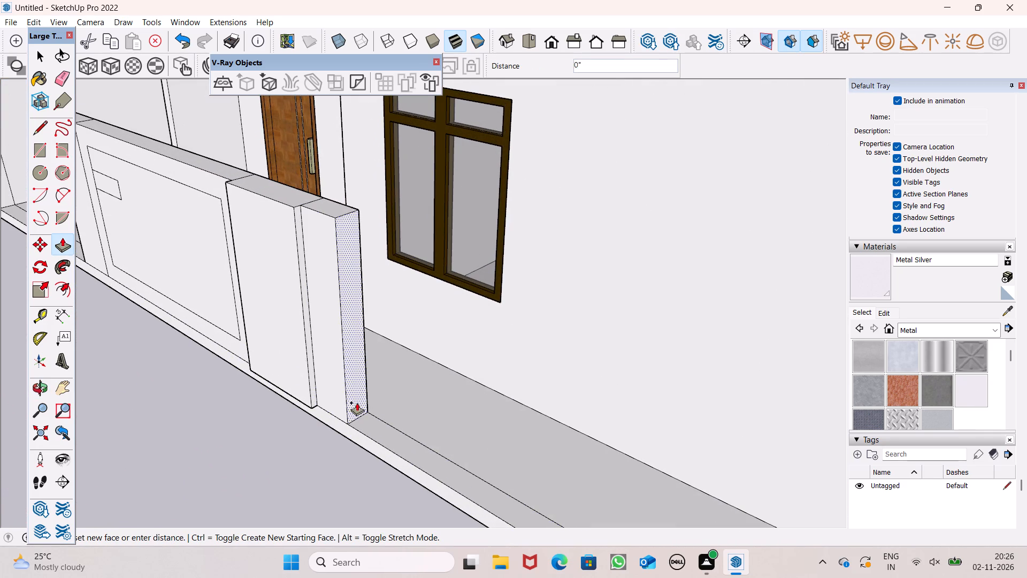
pyautogui.moveTo(357, 402); pyautogui.dragTo(392, 445)
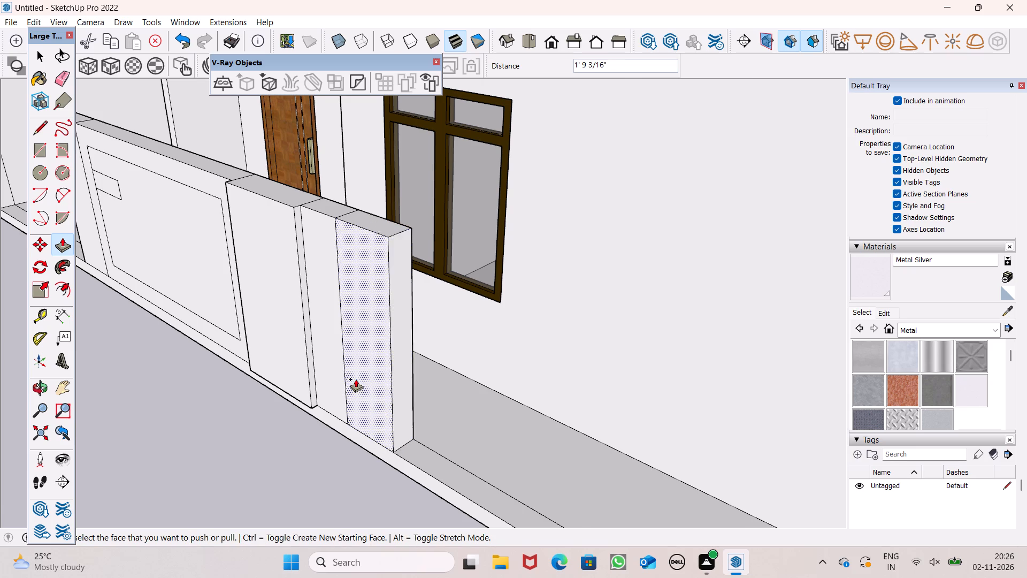
# Push/Pull the front wall's free end face about 6' further toward the plot corner as a wide section.
pyautogui.scroll(-4, 356, 379)
pyautogui.scroll(-3, 312, 367)
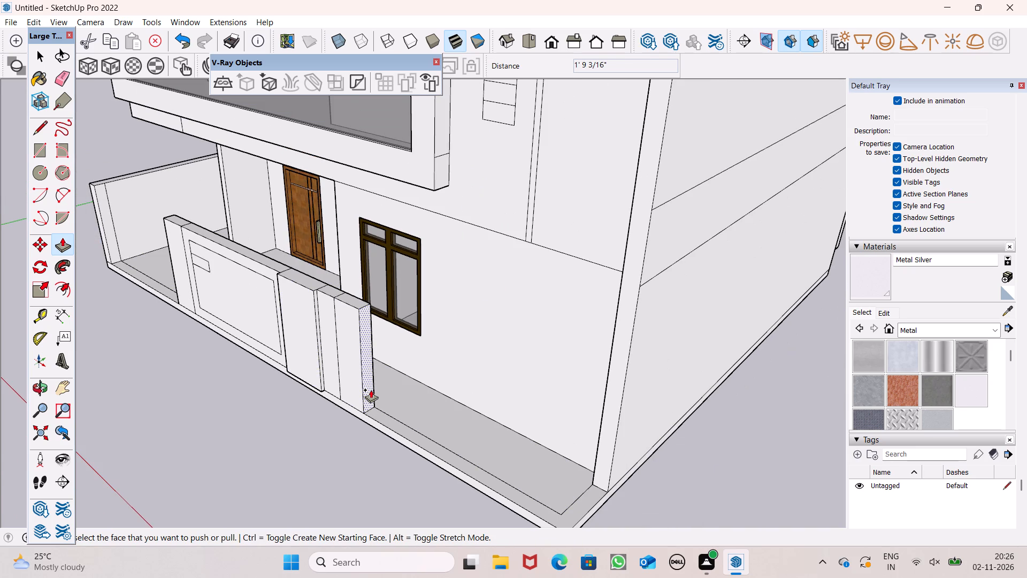
pyautogui.keyDown('ctrl'); pyautogui.moveTo(370, 390); pyautogui.dragTo(428, 444); pyautogui.keyUp('ctrl')
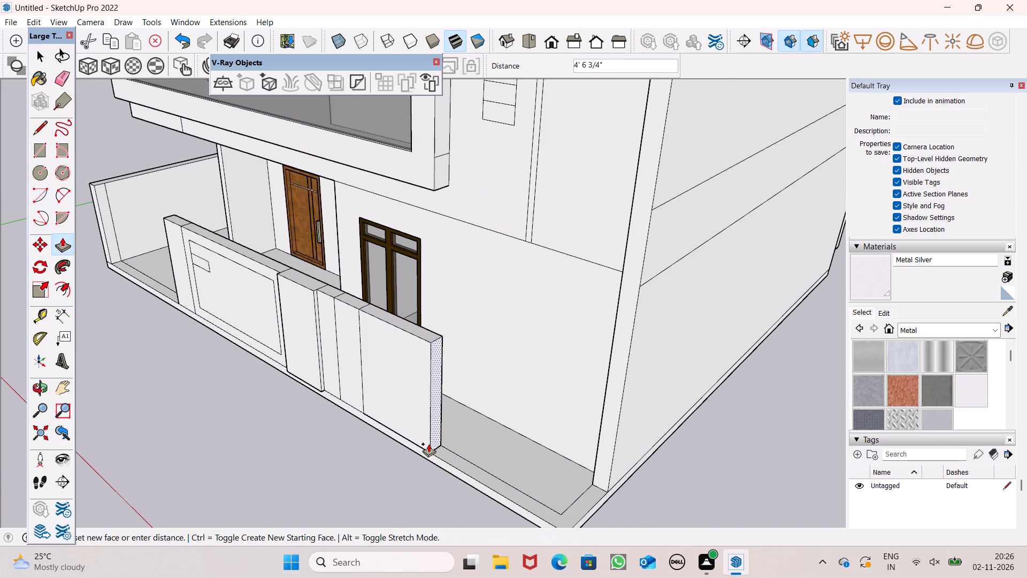
pyautogui.keyDown('ctrl'); pyautogui.moveTo(428, 444); pyautogui.dragTo(447, 464); pyautogui.keyUp('ctrl')
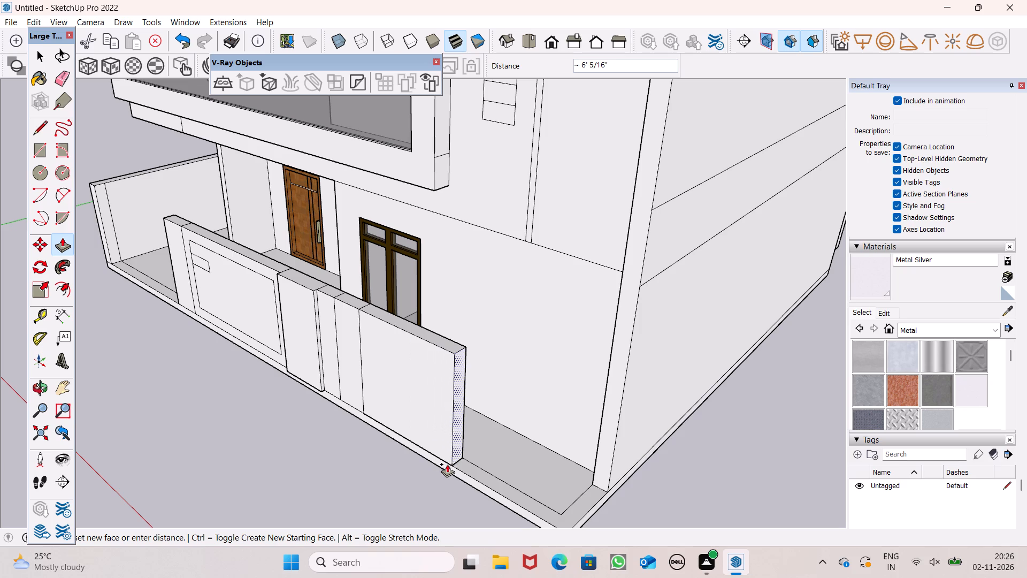
pyautogui.keyDown('ctrl'); pyautogui.moveTo(447, 464); pyautogui.dragTo(459, 469); pyautogui.keyUp('ctrl')
# Push/Pull the front wall's free end face about 1' 7" further to add a narrow section before the corner.
pyautogui.moveTo(458, 457); pyautogui.dragTo(465, 468)
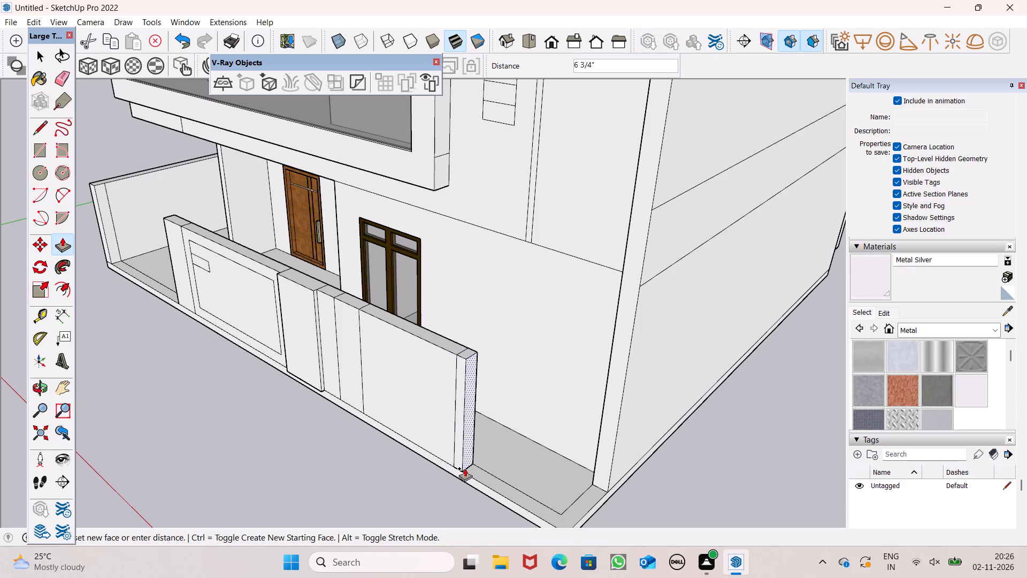
pyautogui.moveTo(465, 468); pyautogui.dragTo(481, 481)
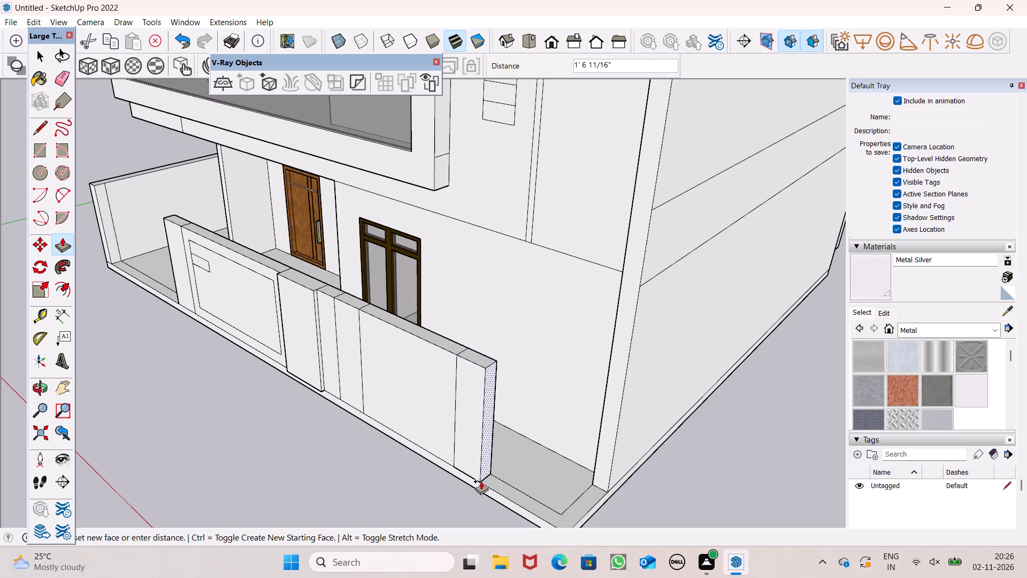
pyautogui.moveTo(481, 481); pyautogui.dragTo(484, 486)
# Push/Pull the remaining L-shaped border strip at the plot corner up to the top of the front wall.
pyautogui.moveTo(518, 500); pyautogui.dragTo(489, 408)
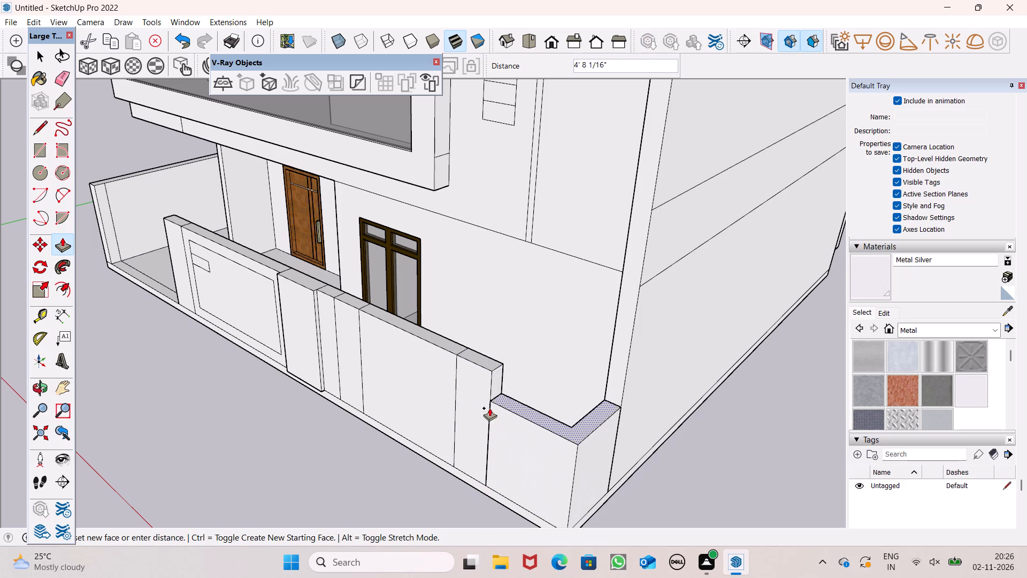
pyautogui.moveTo(489, 408); pyautogui.dragTo(484, 370)
# Examine the extended front boundary wall and its corner from the front and from above.
pyautogui.scroll(-5, 441, 372)
pyautogui.moveTo(425, 407); pyautogui.dragTo(636, 309, button='middle')
pyautogui.scroll(-2, 532, 291)
pyautogui.moveTo(534, 403); pyautogui.dragTo(535, 418, button='middle')
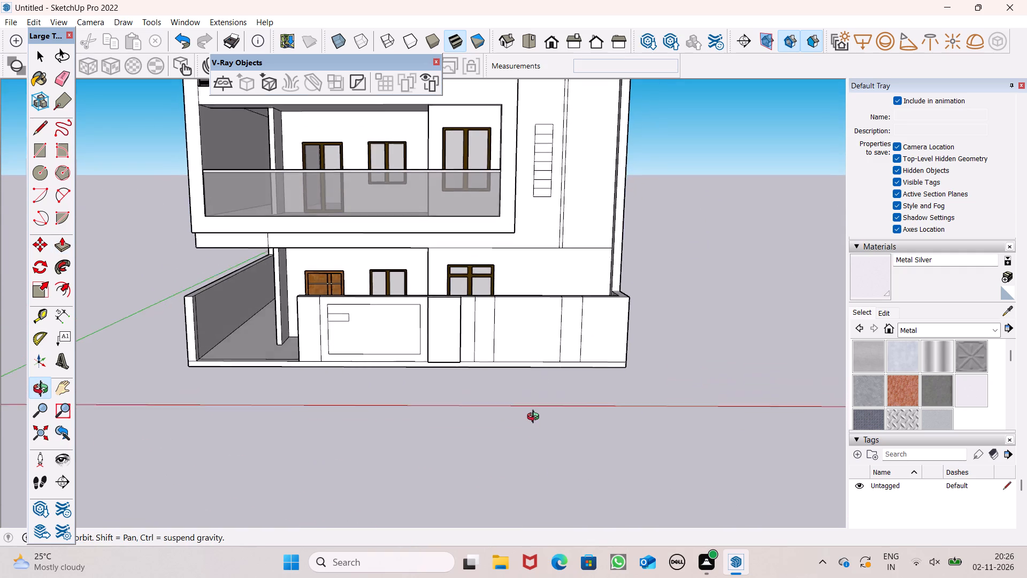
pyautogui.moveTo(535, 418); pyautogui.dragTo(465, 514, button='middle')
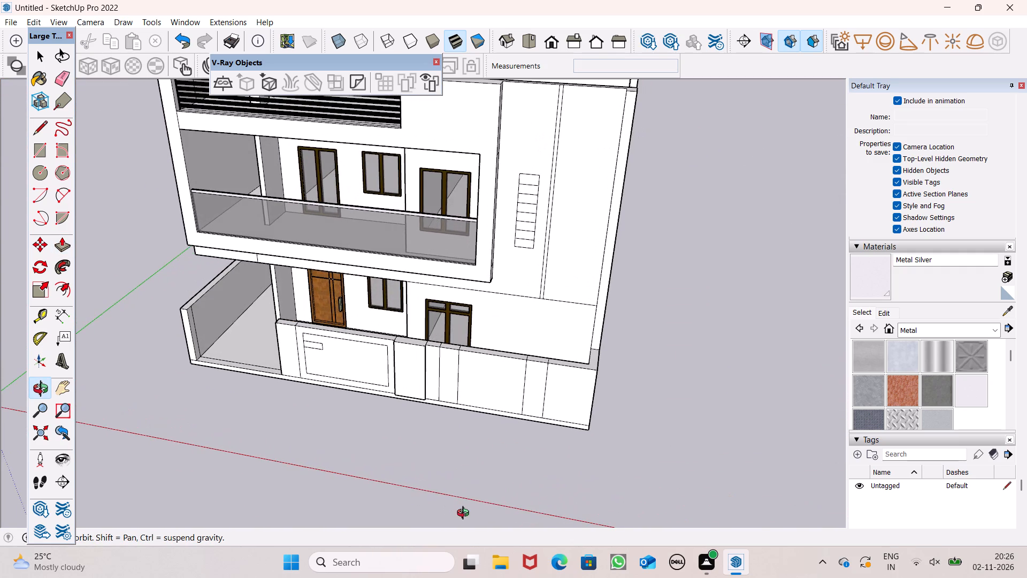
pyautogui.moveTo(465, 514); pyautogui.dragTo(466, 514, button='middle')
pyautogui.scroll(1, 509, 469)
pyautogui.moveTo(509, 469); pyautogui.dragTo(555, 452, button='middle')
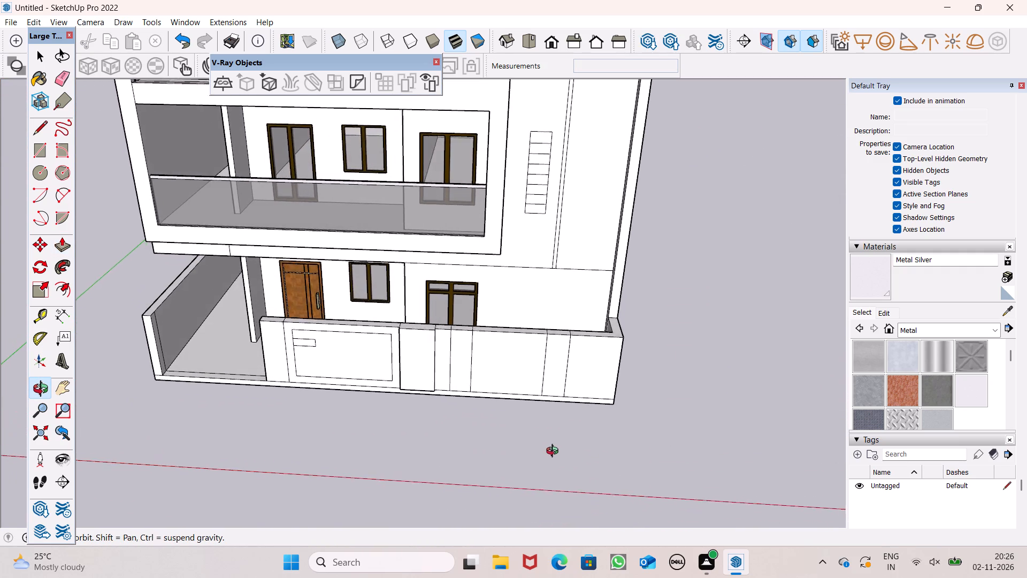
pyautogui.moveTo(555, 452); pyautogui.dragTo(557, 439, button='middle')
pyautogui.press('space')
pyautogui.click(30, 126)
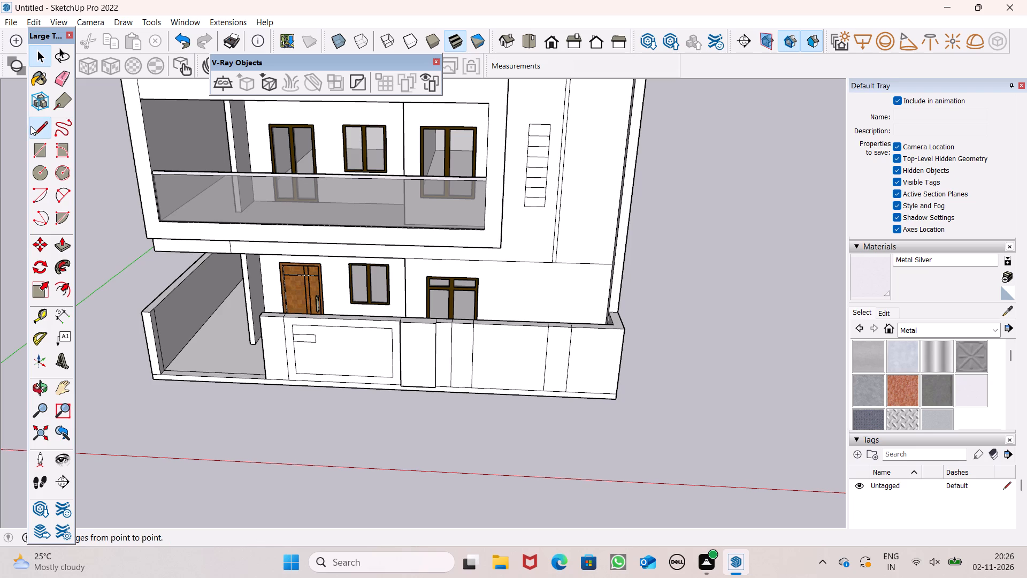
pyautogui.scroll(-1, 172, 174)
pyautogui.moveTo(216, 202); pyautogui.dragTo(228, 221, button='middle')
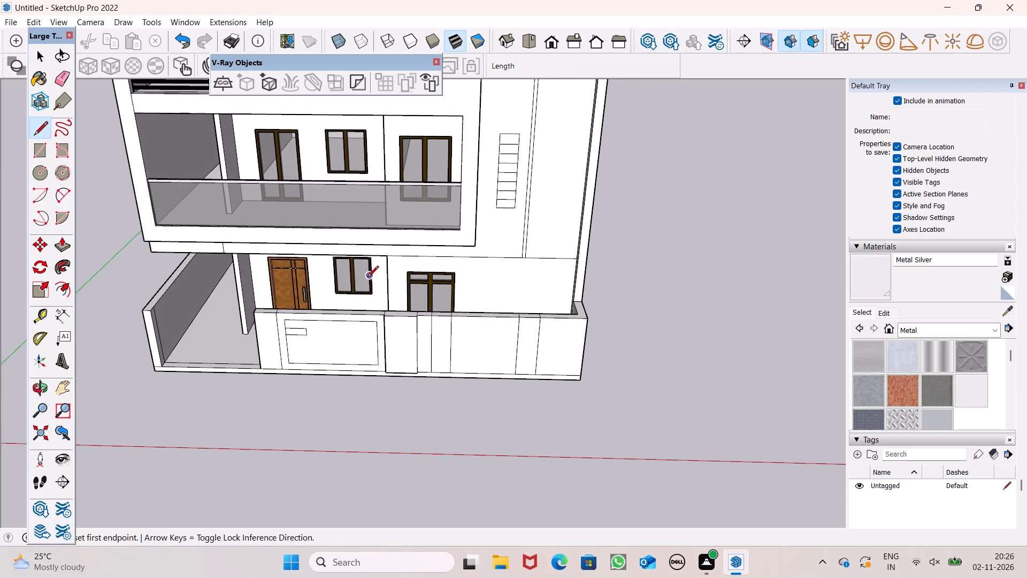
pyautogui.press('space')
# Push/Pull the base slab's front face about 3' 2 1/2" outward to form a ledge in front of the boundary wall.
pyautogui.click(57, 247)
pyautogui.moveTo(336, 419); pyautogui.dragTo(305, 374, button='middle')
pyautogui.scroll(1, 336, 418)
pyautogui.scroll(5, 495, 413)
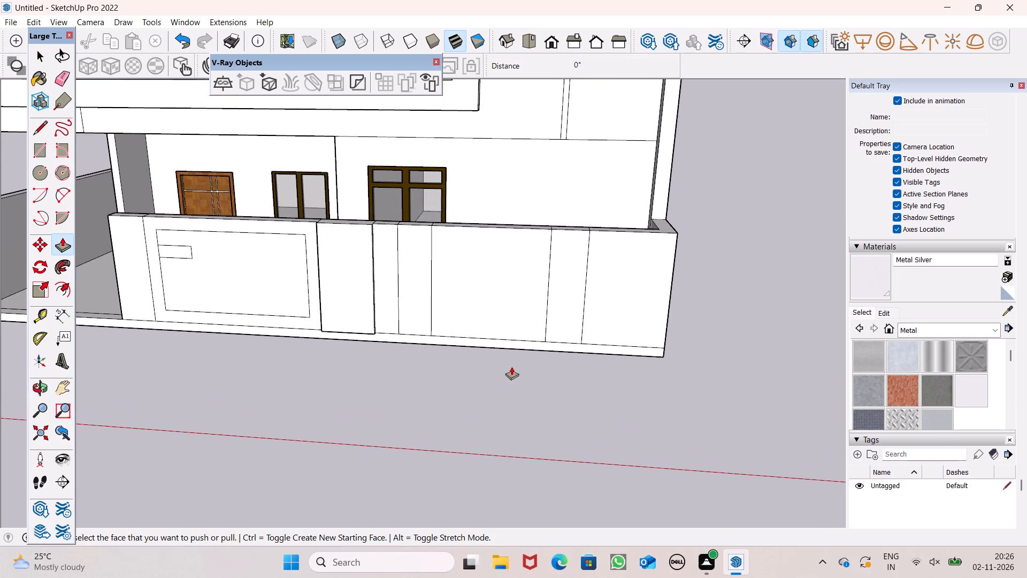
pyautogui.moveTo(511, 343); pyautogui.dragTo(505, 359)
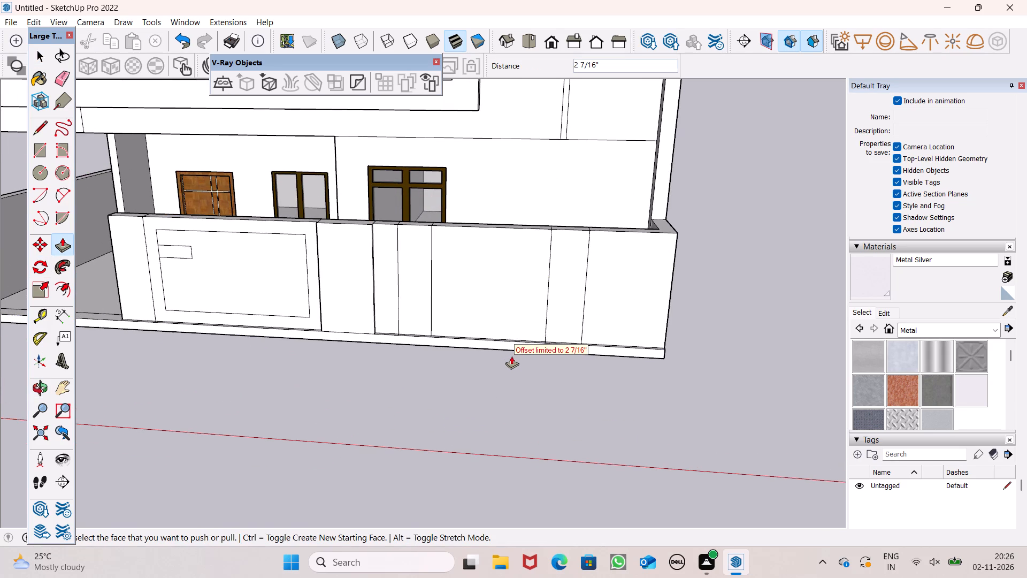
pyautogui.moveTo(482, 345); pyautogui.dragTo(470, 366)
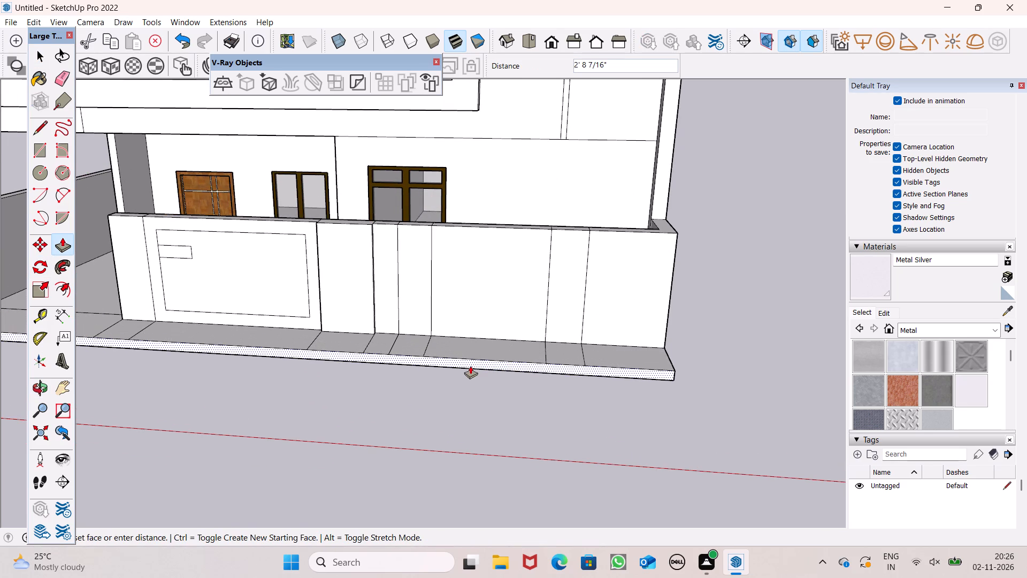
pyautogui.moveTo(470, 366); pyautogui.dragTo(470, 367)
# Push/Pull the narrow free-end section beside the panelled part of the front wall 4" outward.
pyautogui.scroll(-5, 457, 396)
pyautogui.moveTo(436, 426); pyautogui.dragTo(474, 543, button='middle')
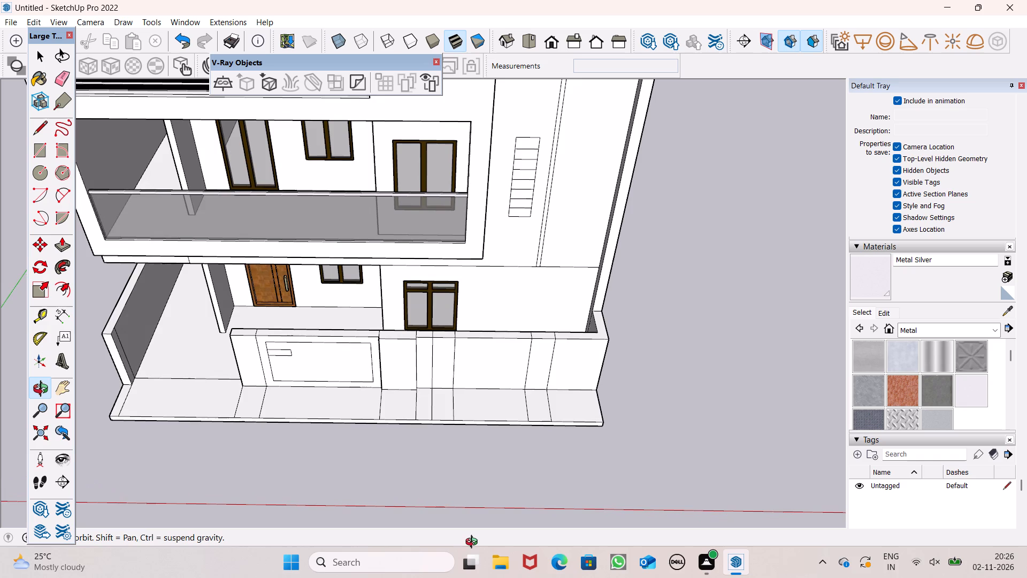
pyautogui.moveTo(474, 543); pyautogui.dragTo(458, 545, button='middle')
pyautogui.scroll(6, 451, 340)
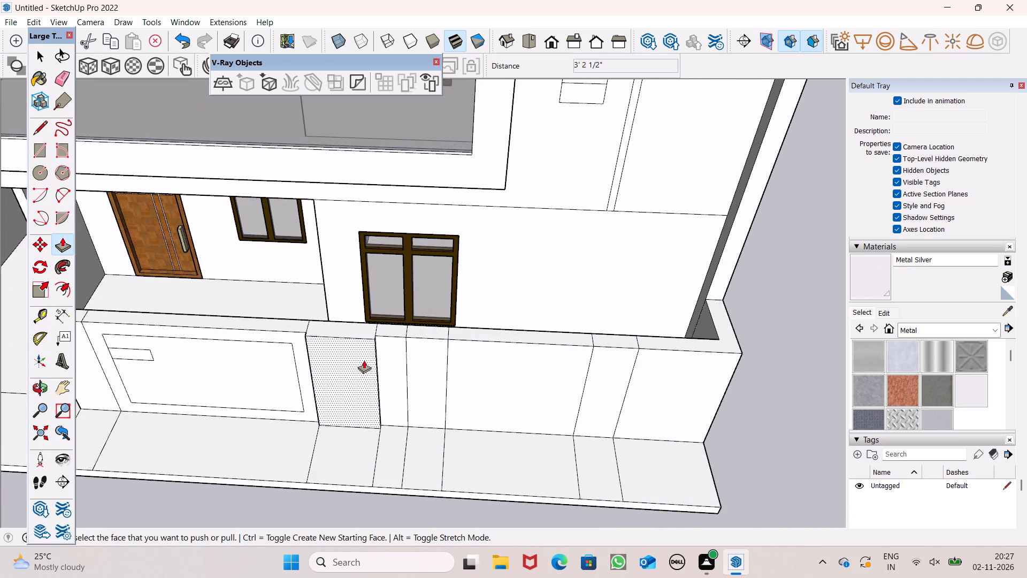
pyautogui.scroll(-5, 421, 347)
pyautogui.scroll(5, 170, 353)
pyautogui.moveTo(225, 373); pyautogui.dragTo(226, 375, button='middle')
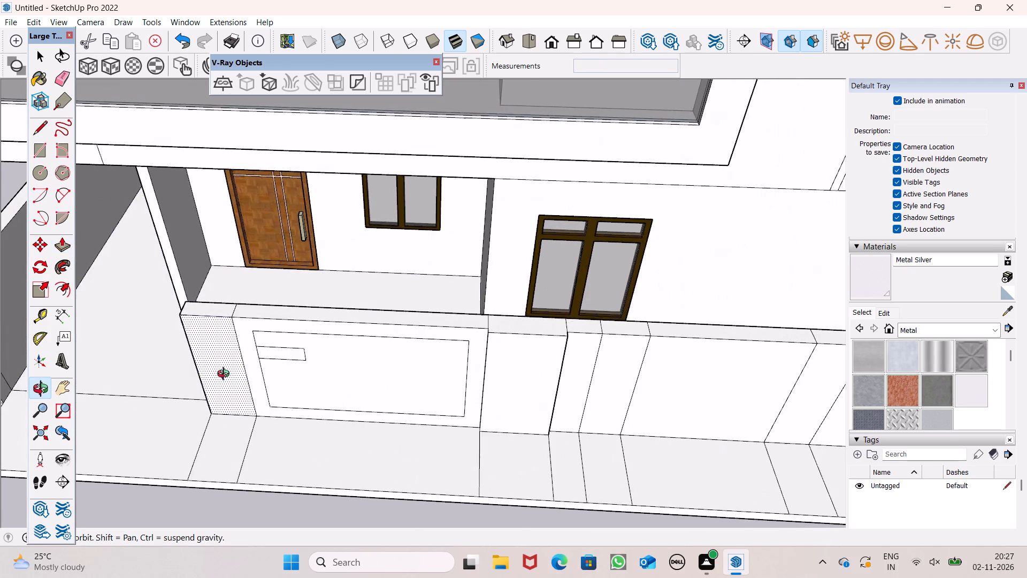
pyautogui.moveTo(226, 375); pyautogui.dragTo(232, 391, button='middle')
pyautogui.scroll(7, 232, 391)
pyautogui.moveTo(229, 381); pyautogui.dragTo(232, 390)
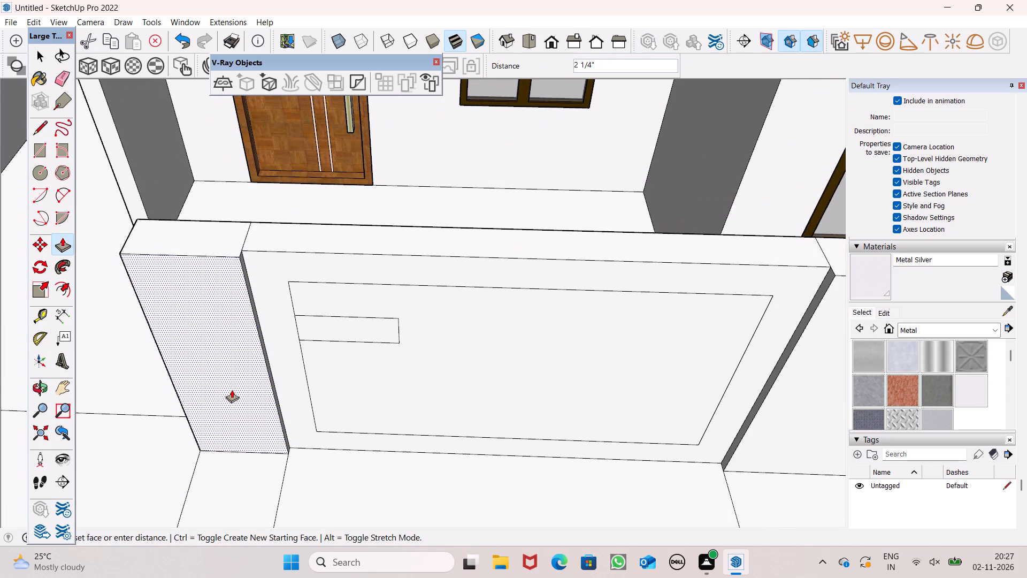
pyautogui.moveTo(232, 390); pyautogui.dragTo(228, 395)
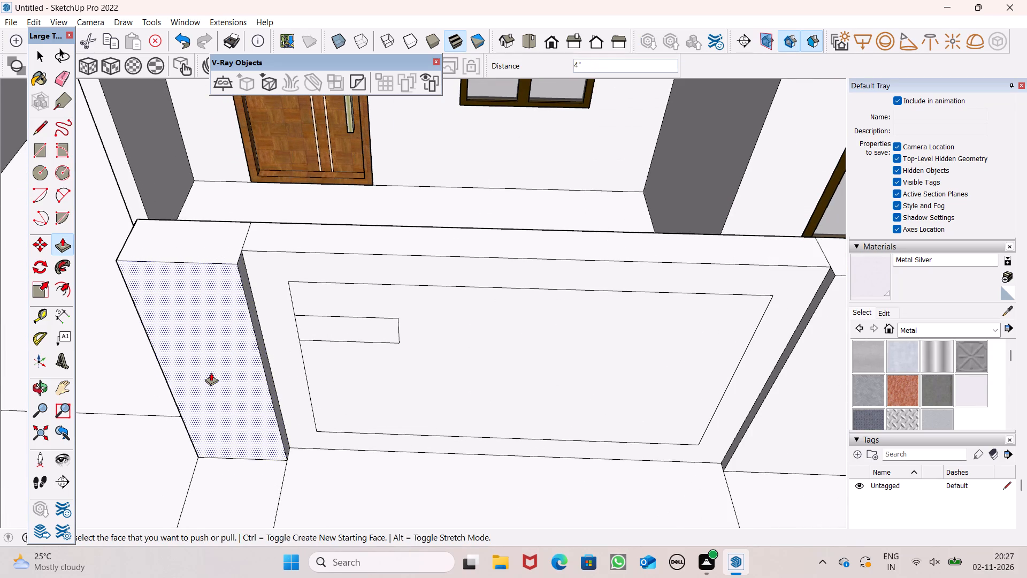
# Push/Pull the section on the other side of the panelled part about 1 9/16" outward, level with the free-end section.
pyautogui.scroll(-4, 211, 372)
pyautogui.moveTo(270, 379); pyautogui.dragTo(226, 446, button='middle')
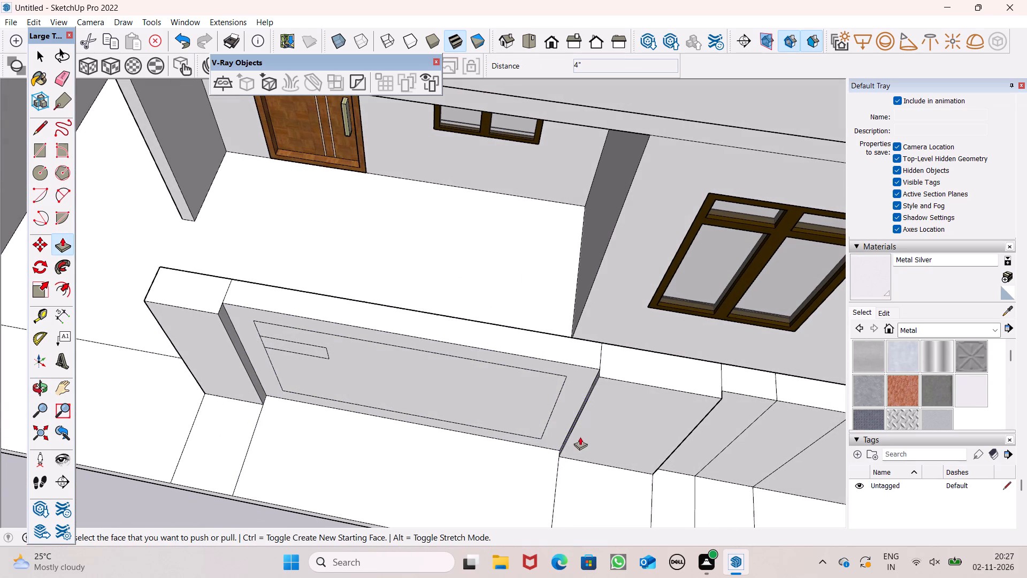
pyautogui.moveTo(580, 429); pyautogui.dragTo(214, 314)
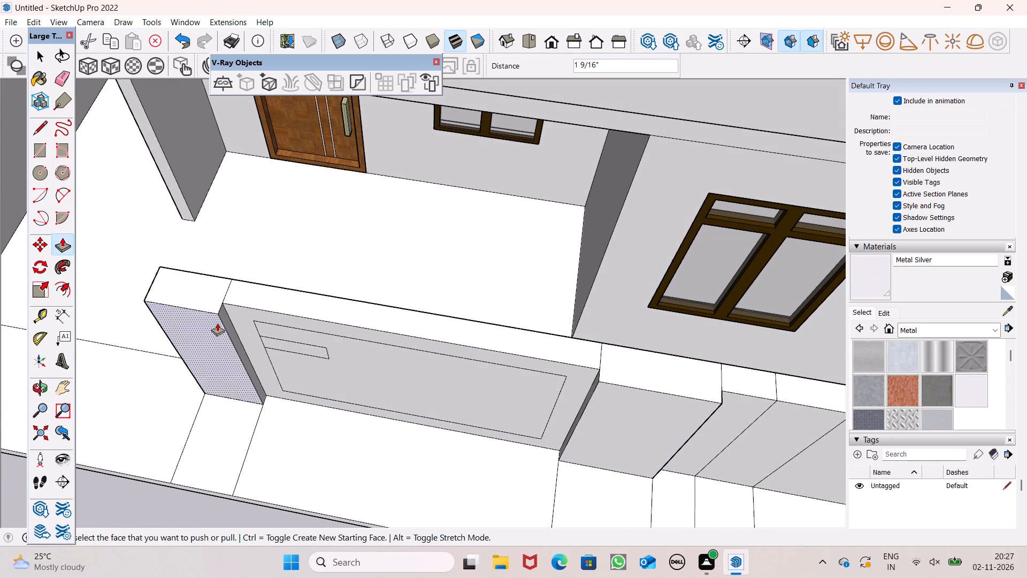
# Examine the front wall's projecting sections and panelled part from low, side and elevated viewpoints.
pyautogui.scroll(-4, 217, 329)
pyautogui.moveTo(303, 405); pyautogui.dragTo(306, 272, button='middle')
pyautogui.scroll(-4, 287, 262)
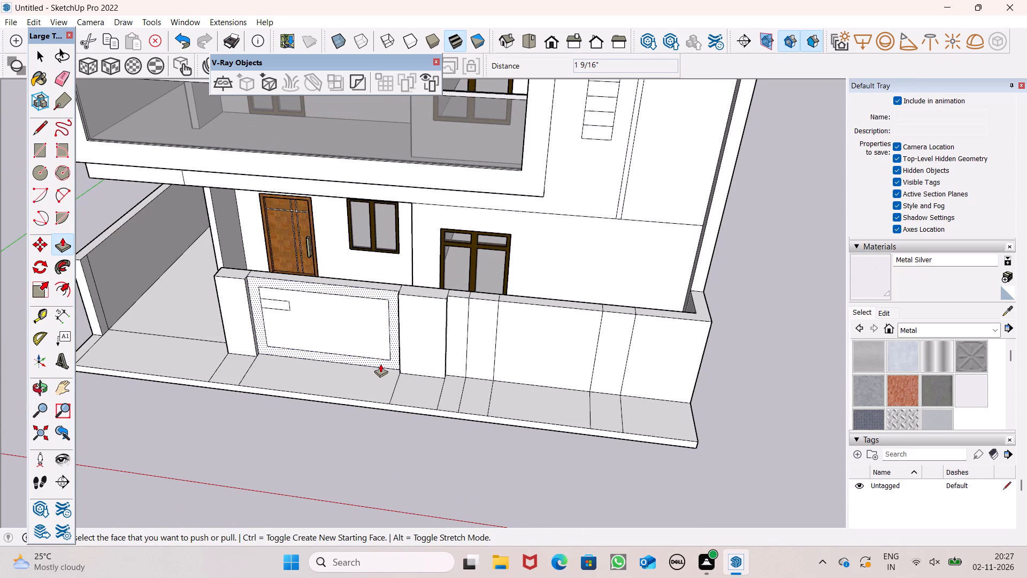
pyautogui.moveTo(535, 429); pyautogui.dragTo(389, 282, button='middle')
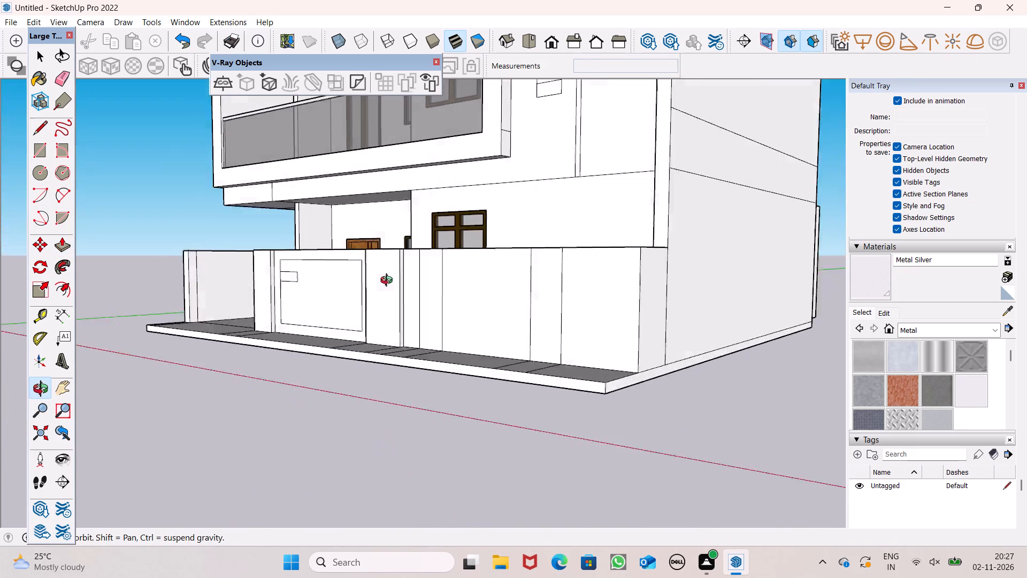
pyautogui.moveTo(389, 282); pyautogui.dragTo(397, 271, button='middle')
pyautogui.scroll(8, 397, 271)
pyautogui.scroll(-5, 381, 283)
pyautogui.moveTo(367, 393); pyautogui.dragTo(695, 444, button='middle')
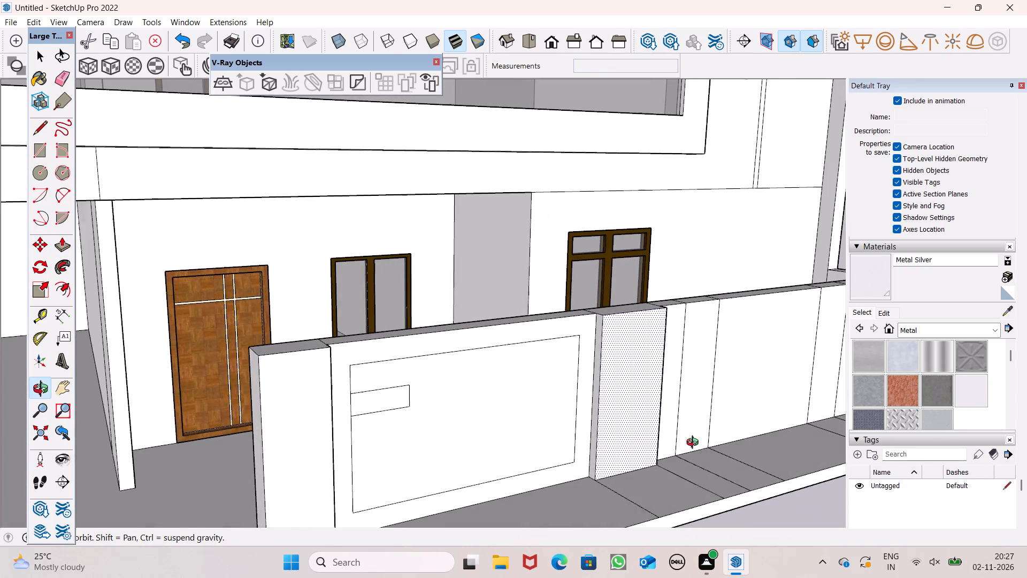
pyautogui.moveTo(695, 444); pyautogui.dragTo(697, 444, button='middle')
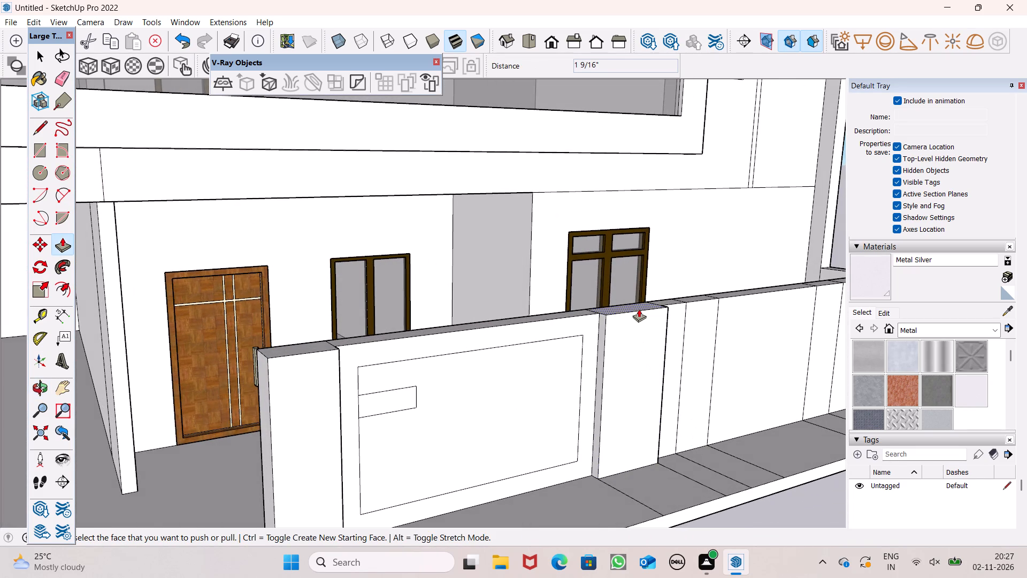
pyautogui.scroll(-3, 493, 336)
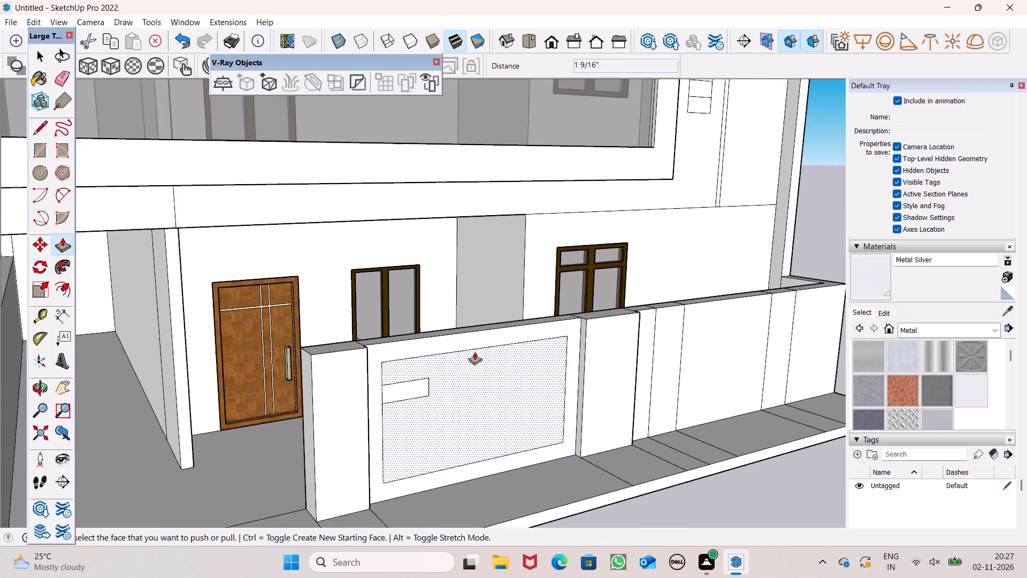
pyautogui.moveTo(547, 403); pyautogui.dragTo(360, 437, button='middle')
pyautogui.scroll(1, 620, 471)
pyautogui.scroll(-3, 493, 397)
pyautogui.moveTo(535, 442); pyautogui.dragTo(541, 457, button='middle')
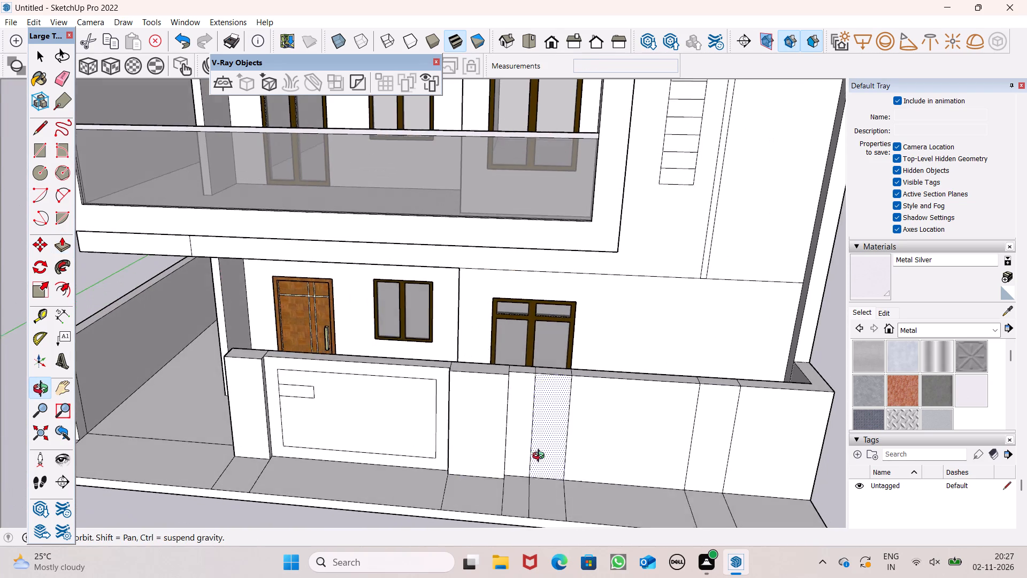
pyautogui.moveTo(541, 457); pyautogui.dragTo(537, 465, button='middle')
pyautogui.scroll(3, 533, 470)
pyautogui.scroll(-4, 439, 333)
pyautogui.scroll(1, 406, 304)
pyautogui.scroll(-1, 411, 304)
pyautogui.moveTo(462, 371); pyautogui.dragTo(459, 445, button='middle')
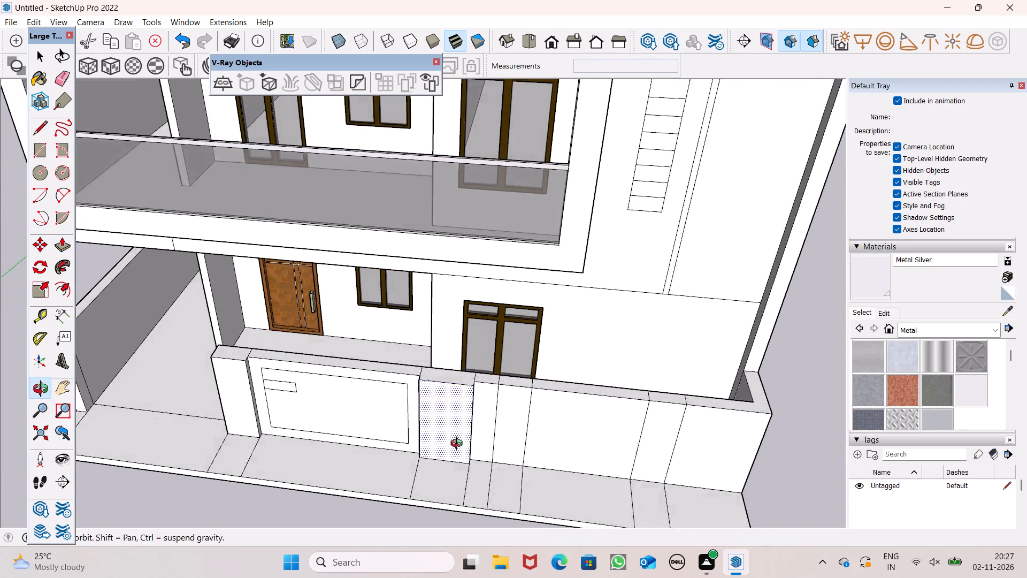
pyautogui.moveTo(459, 445); pyautogui.dragTo(454, 469, button='middle')
# Push/Pull the narrow wall section in front of the large ground-floor window 4" outward, level with the neighbouring projecting section.
pyautogui.scroll(8, 530, 472)
pyautogui.moveTo(488, 454); pyautogui.dragTo(413, 485, button='middle')
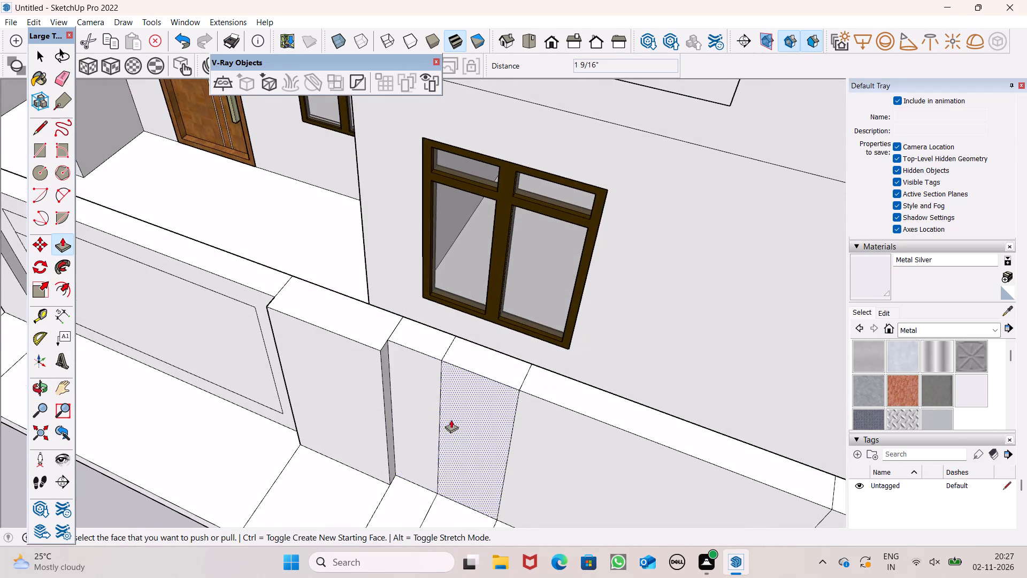
pyautogui.scroll(-1, 451, 420)
pyautogui.moveTo(417, 460); pyautogui.dragTo(394, 468, button='middle')
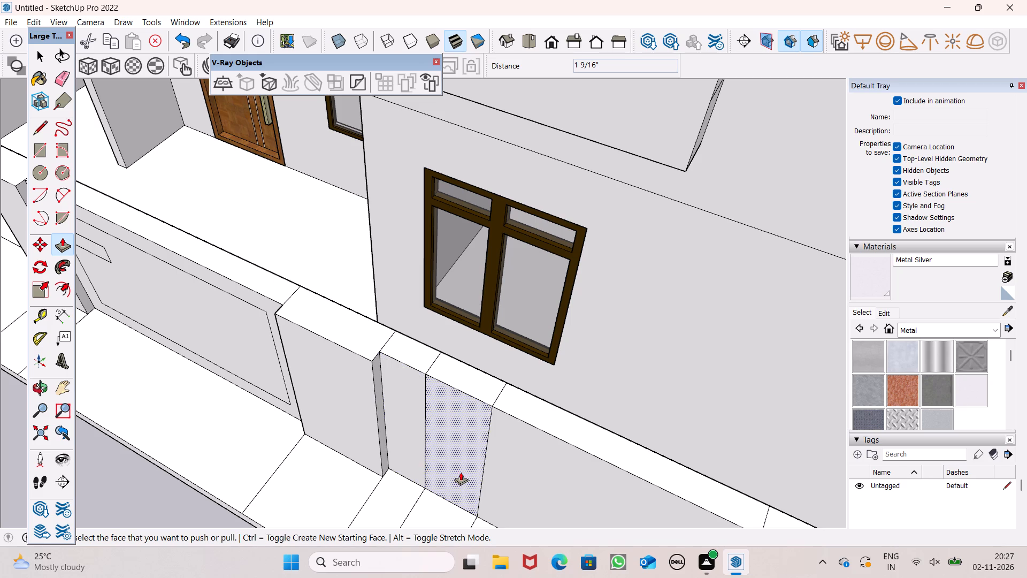
pyautogui.moveTo(458, 472); pyautogui.dragTo(377, 441)
# Push/Pull the narrow section near the plot corner 4" outward, level with the other projecting sections.
pyautogui.scroll(-3, 387, 369)
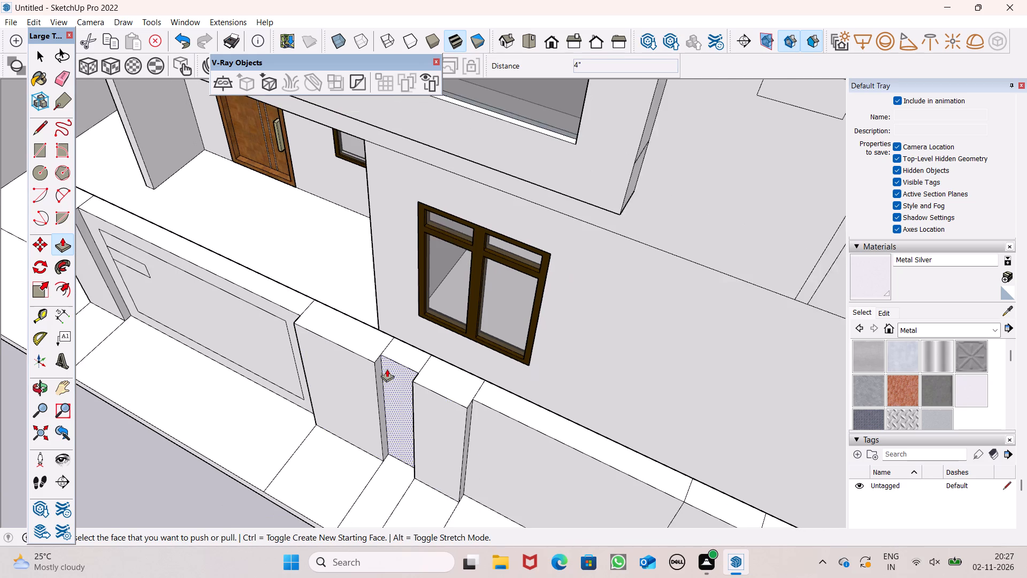
pyautogui.moveTo(394, 436); pyautogui.dragTo(437, 392, button='middle')
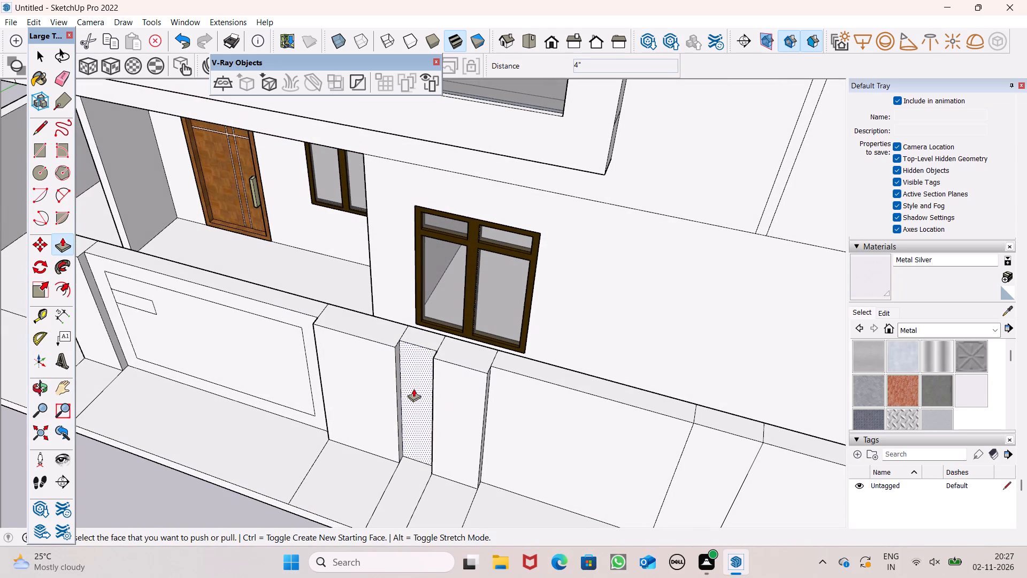
pyautogui.scroll(-5, 413, 389)
pyautogui.moveTo(583, 454); pyautogui.dragTo(556, 477, button='middle')
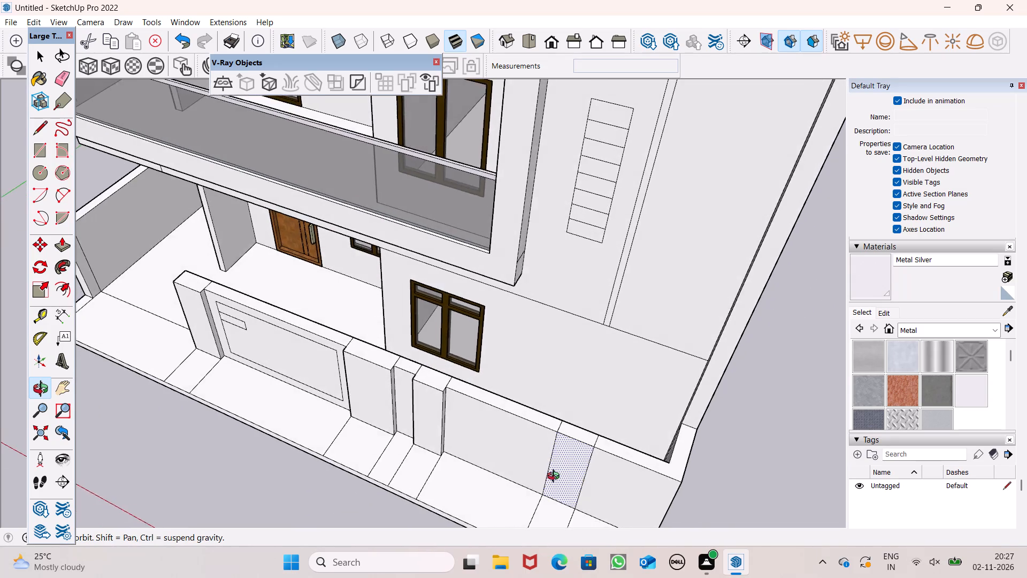
pyautogui.moveTo(556, 477); pyautogui.dragTo(530, 460, button='middle')
pyautogui.scroll(5, 552, 445)
pyautogui.moveTo(553, 446); pyautogui.dragTo(452, 416)
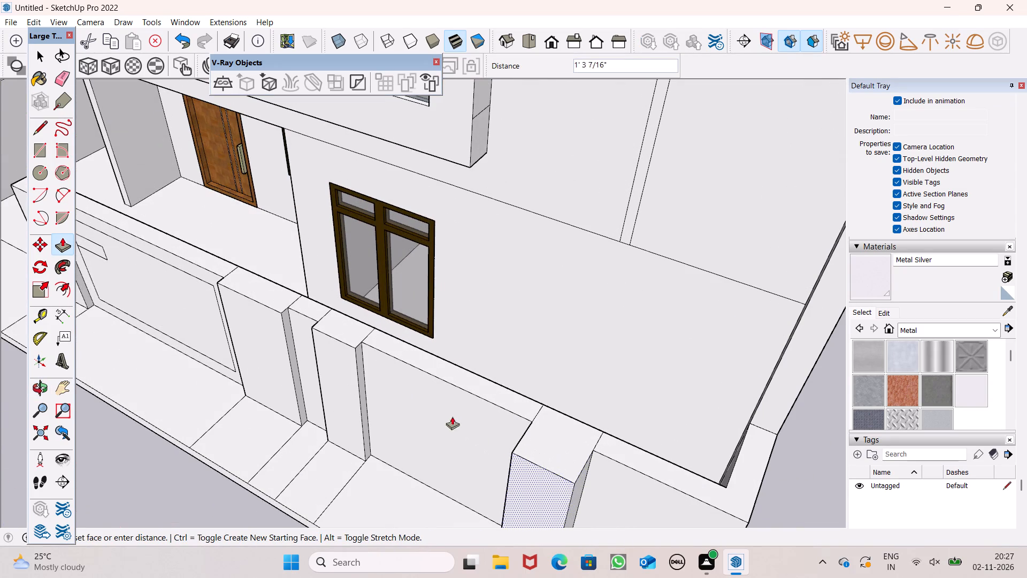
pyautogui.moveTo(452, 416); pyautogui.dragTo(355, 349)
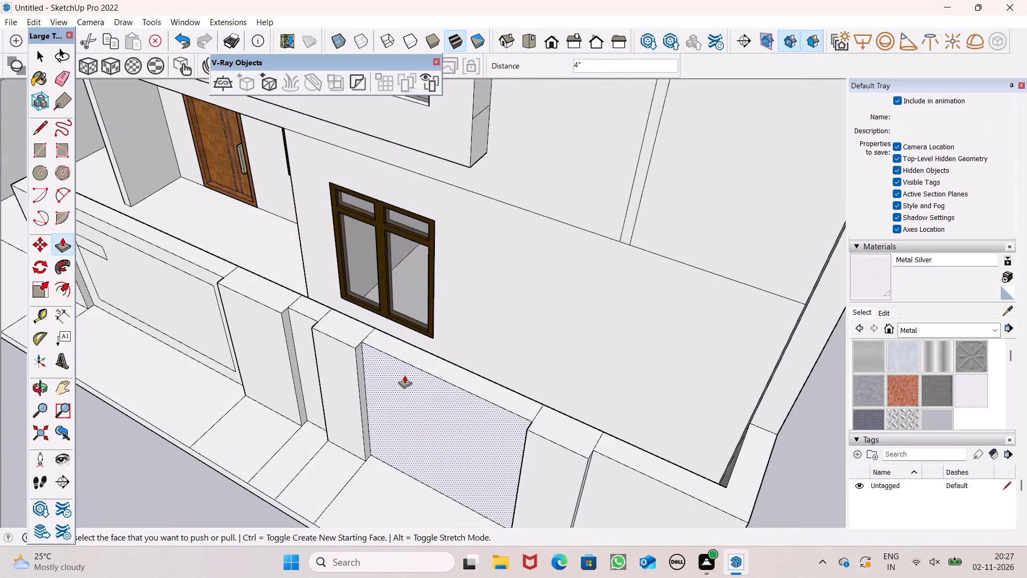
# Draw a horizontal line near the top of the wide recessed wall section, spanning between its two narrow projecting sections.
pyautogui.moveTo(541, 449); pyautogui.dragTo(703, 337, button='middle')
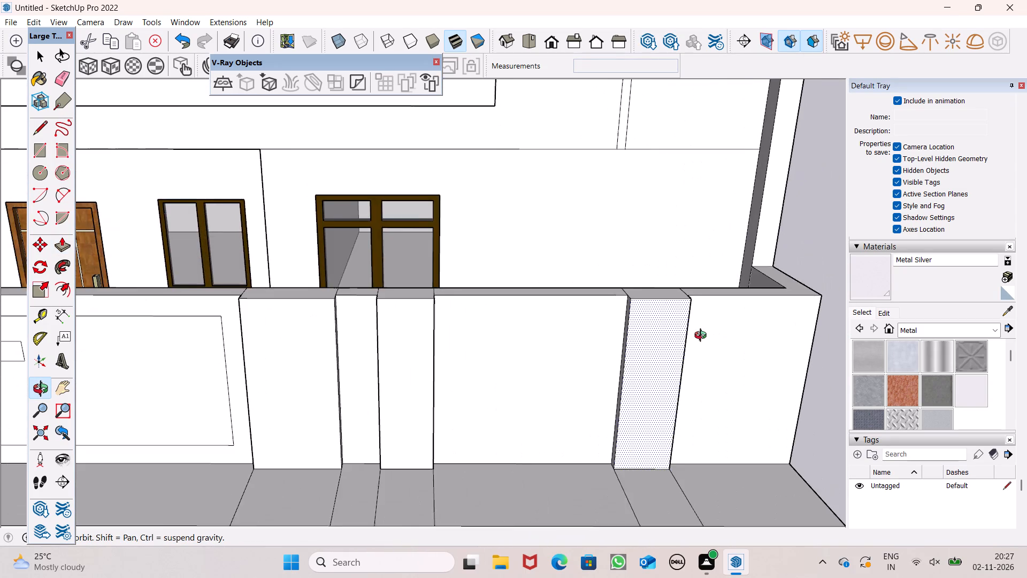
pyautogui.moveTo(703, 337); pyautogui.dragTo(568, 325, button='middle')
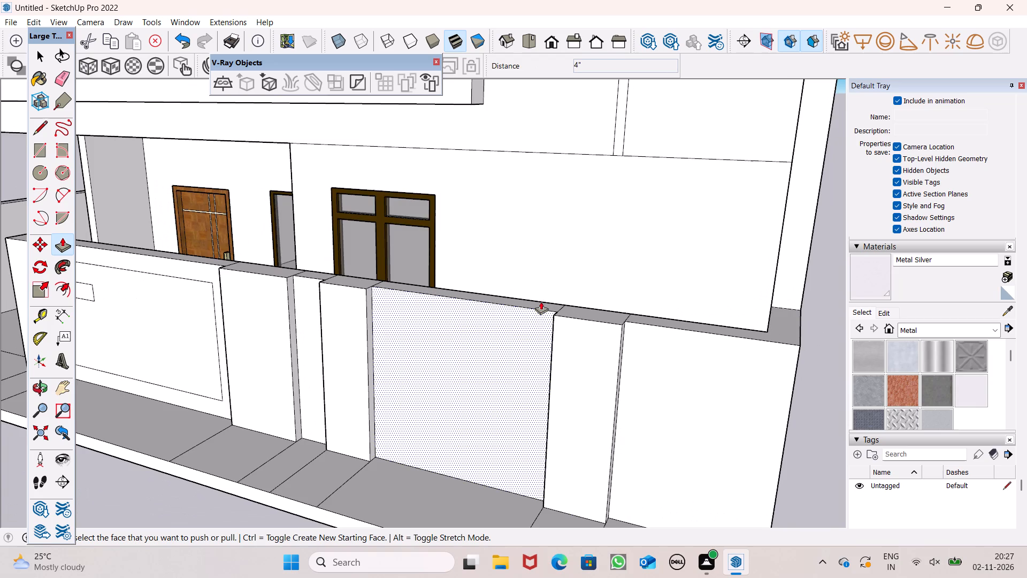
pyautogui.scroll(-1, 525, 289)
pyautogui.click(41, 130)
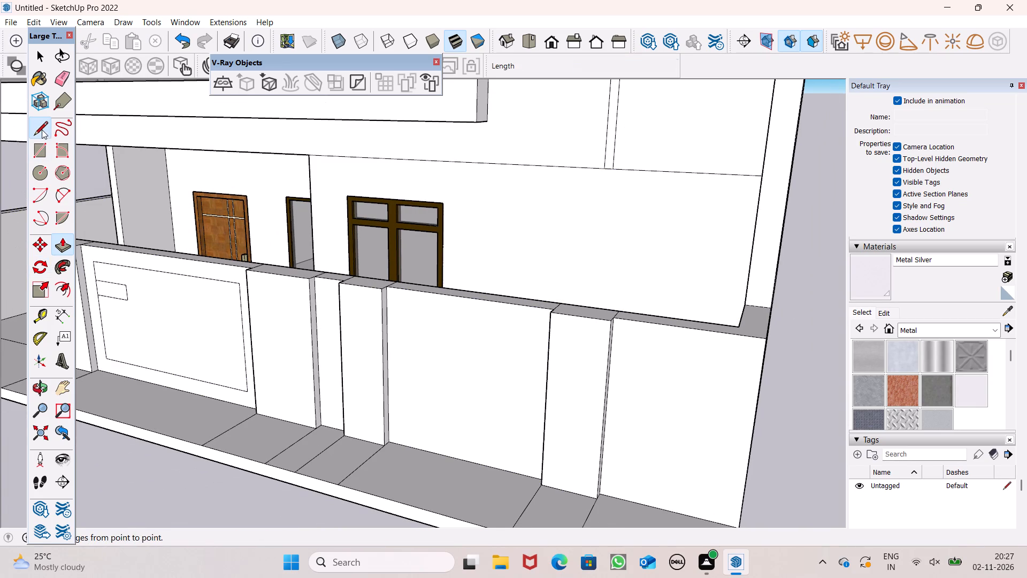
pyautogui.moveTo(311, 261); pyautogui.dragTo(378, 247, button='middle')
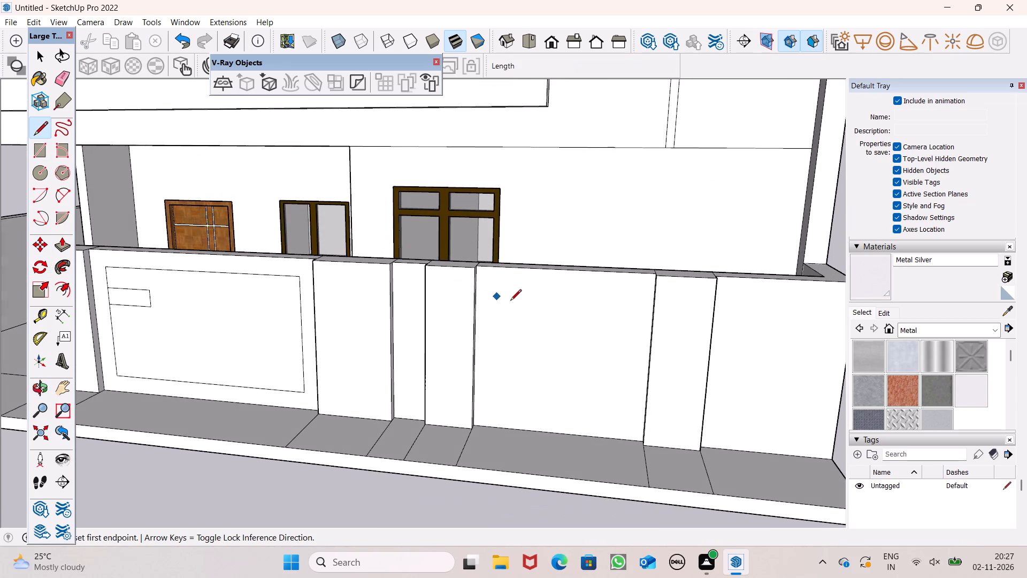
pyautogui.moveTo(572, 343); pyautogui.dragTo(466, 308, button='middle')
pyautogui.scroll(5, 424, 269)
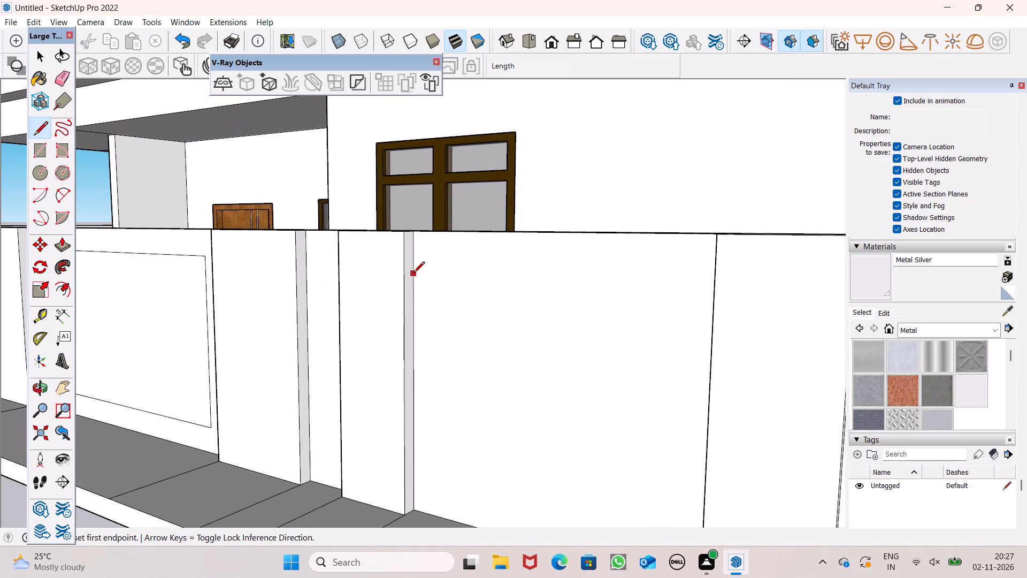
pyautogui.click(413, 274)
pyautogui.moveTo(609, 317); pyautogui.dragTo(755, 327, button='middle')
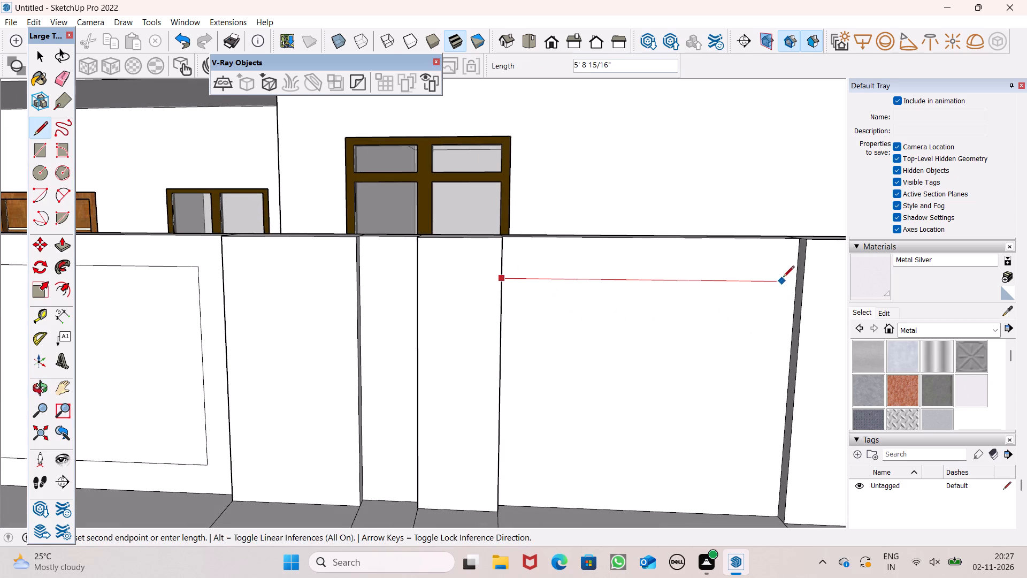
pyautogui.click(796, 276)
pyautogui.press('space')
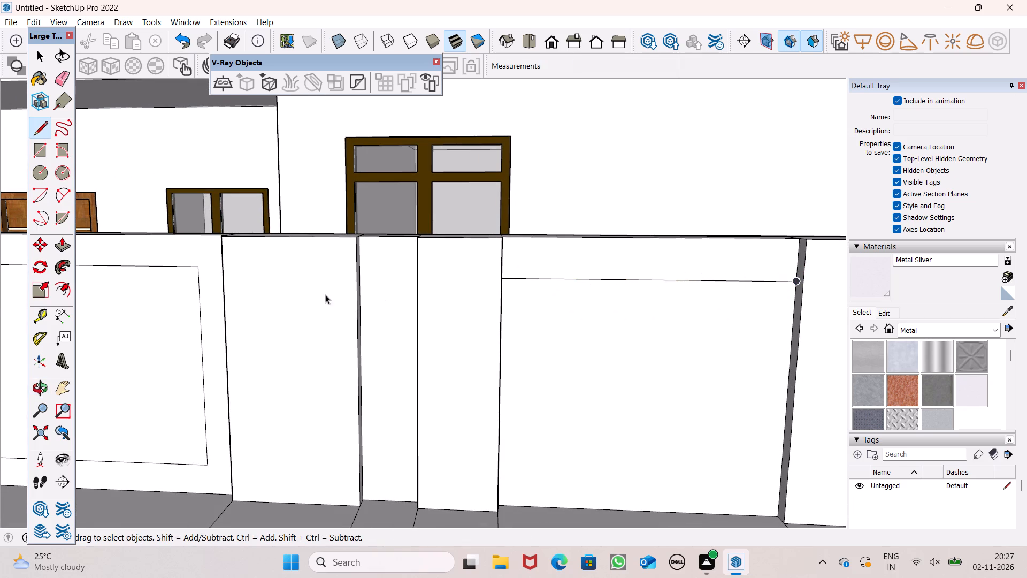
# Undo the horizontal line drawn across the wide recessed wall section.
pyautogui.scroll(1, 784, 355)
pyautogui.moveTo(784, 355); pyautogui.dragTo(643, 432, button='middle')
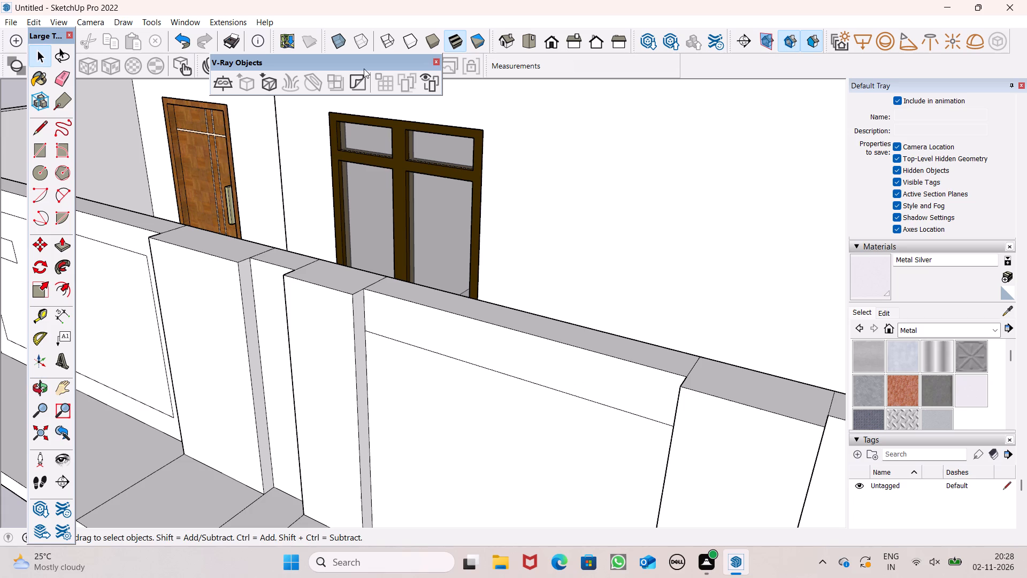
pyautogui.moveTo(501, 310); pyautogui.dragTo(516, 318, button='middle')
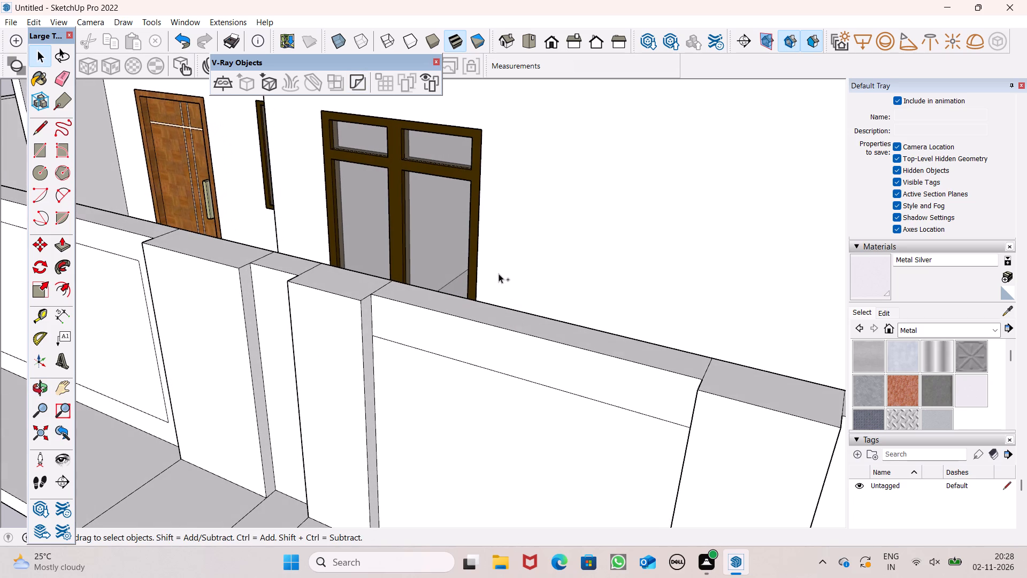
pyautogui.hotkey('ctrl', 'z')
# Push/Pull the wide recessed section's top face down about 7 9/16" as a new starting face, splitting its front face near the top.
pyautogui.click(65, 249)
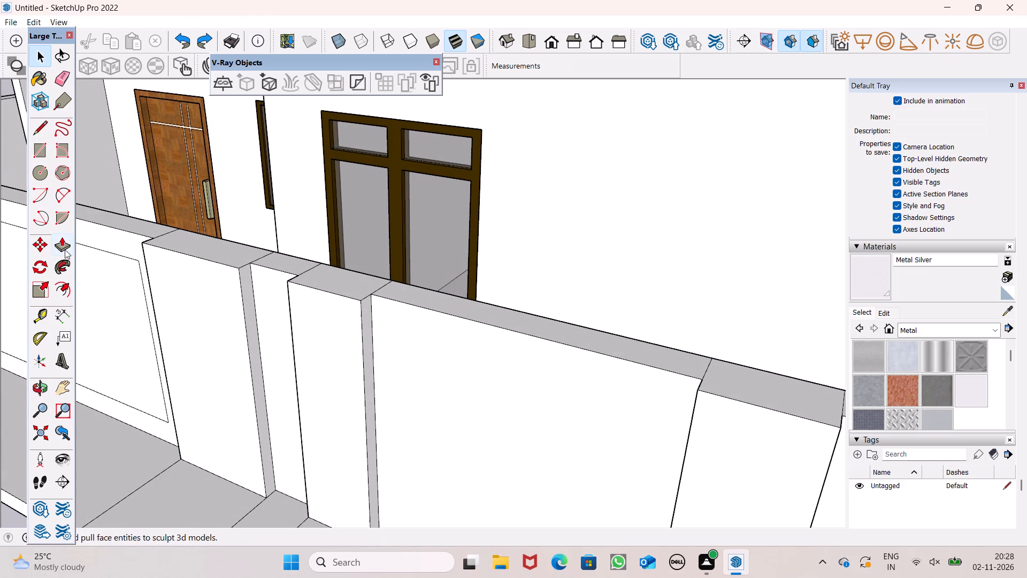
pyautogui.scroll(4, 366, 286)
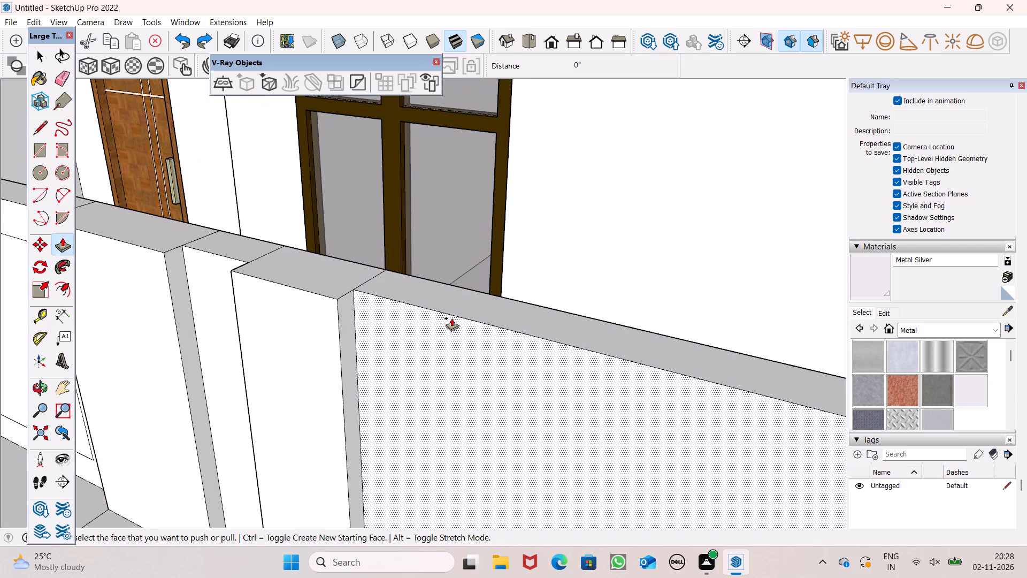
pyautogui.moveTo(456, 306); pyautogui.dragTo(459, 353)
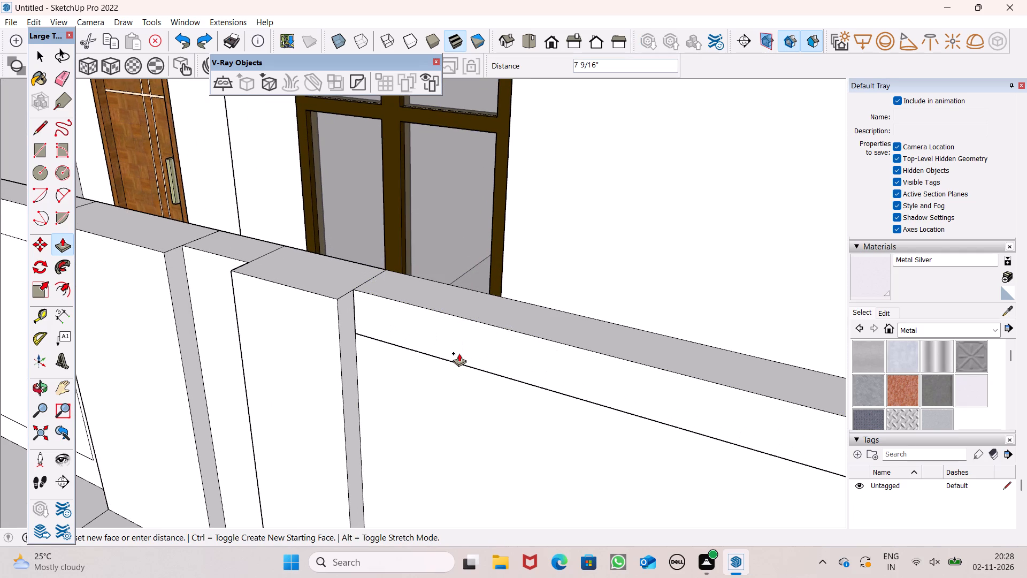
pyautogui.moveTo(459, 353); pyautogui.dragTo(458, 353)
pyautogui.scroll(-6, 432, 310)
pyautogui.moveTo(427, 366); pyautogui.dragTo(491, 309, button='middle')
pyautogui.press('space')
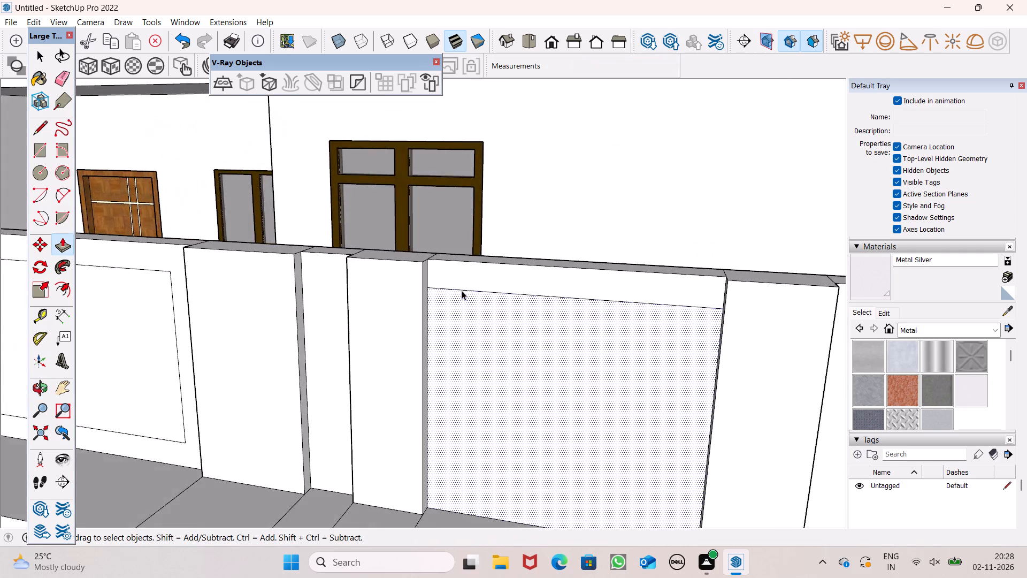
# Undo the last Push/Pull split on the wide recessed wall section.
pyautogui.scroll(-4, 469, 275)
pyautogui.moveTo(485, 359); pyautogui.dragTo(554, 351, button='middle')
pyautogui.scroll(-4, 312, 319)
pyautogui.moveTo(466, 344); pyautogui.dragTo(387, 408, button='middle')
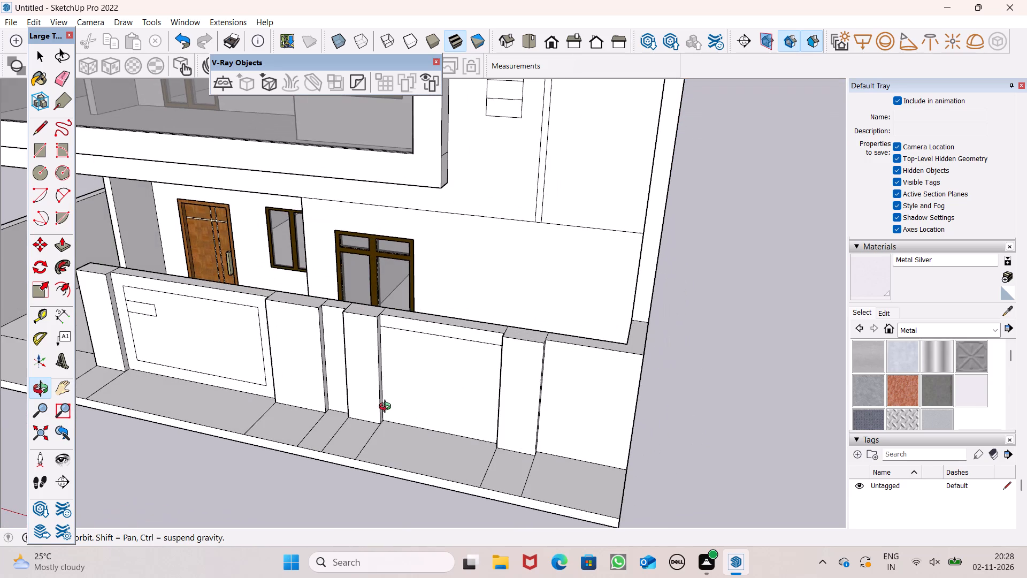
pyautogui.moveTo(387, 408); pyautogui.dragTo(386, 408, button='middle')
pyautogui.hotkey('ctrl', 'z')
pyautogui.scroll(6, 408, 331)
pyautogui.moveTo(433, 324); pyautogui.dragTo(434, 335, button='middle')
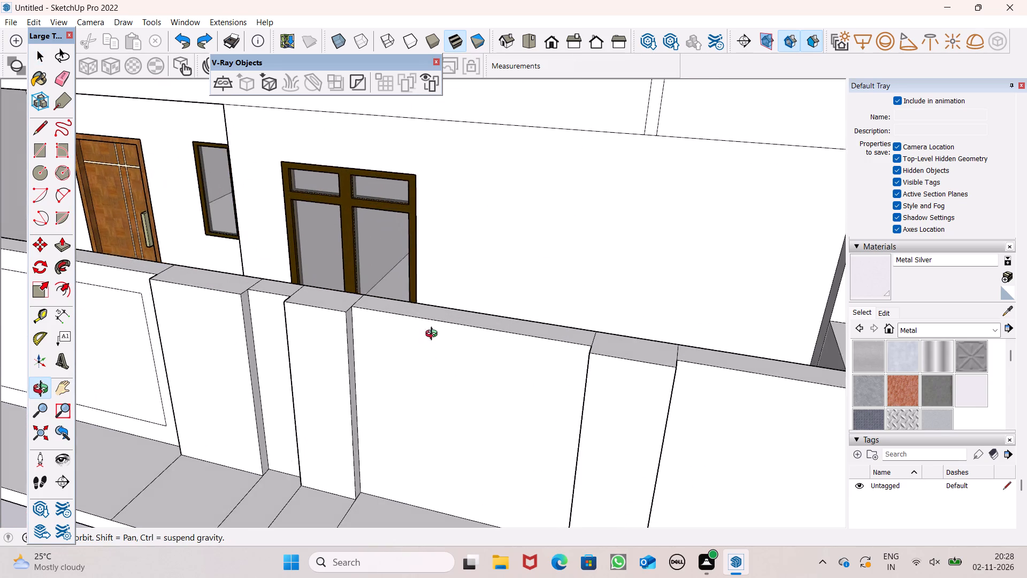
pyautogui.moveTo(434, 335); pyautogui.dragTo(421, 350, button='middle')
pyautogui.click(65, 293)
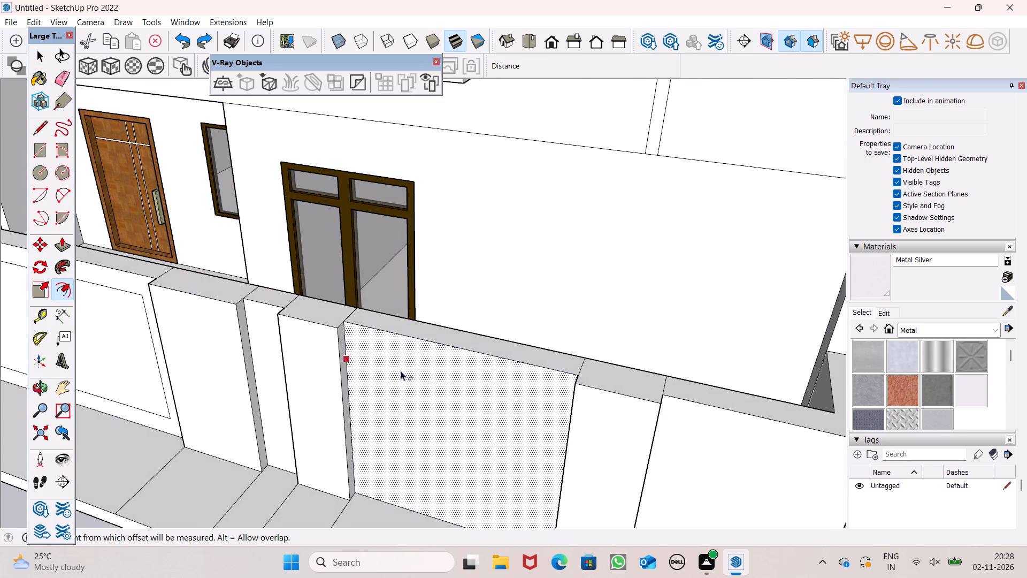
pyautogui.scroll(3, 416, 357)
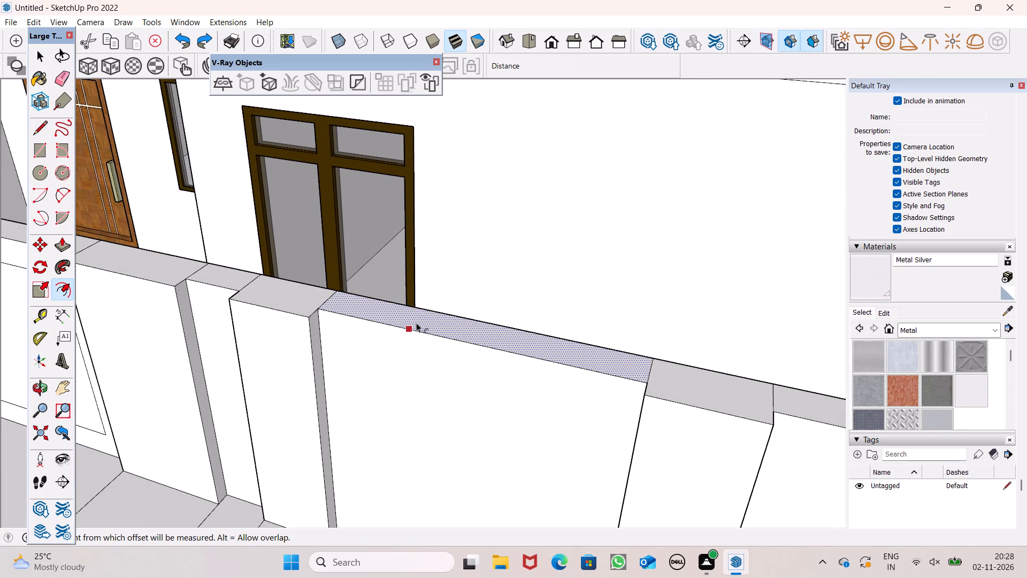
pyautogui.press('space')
# Push/Pull the wide recessed section's top face down about 10" as a new starting face, dividing off a band along its front.
pyautogui.click(58, 250)
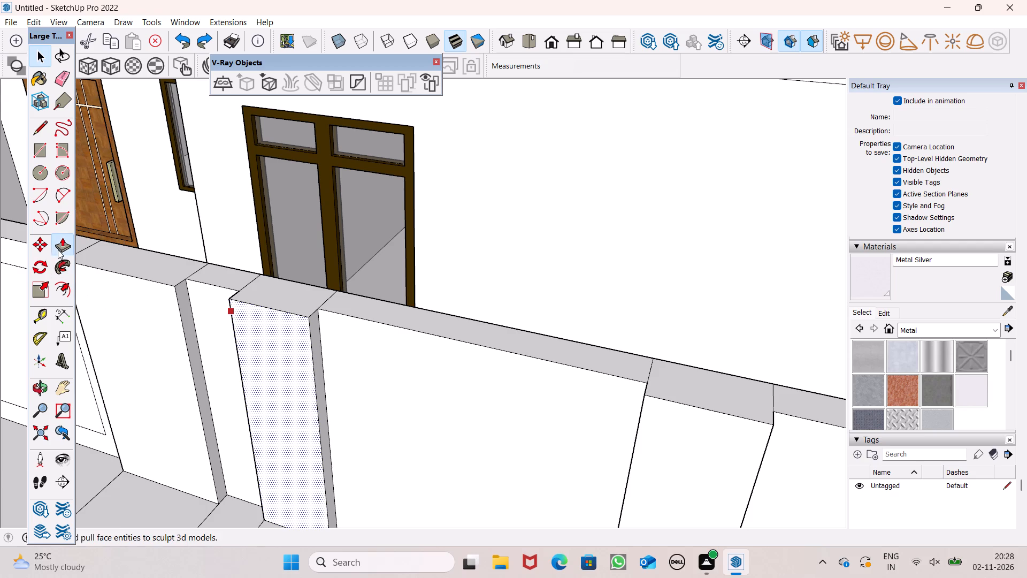
pyautogui.moveTo(441, 326); pyautogui.dragTo(446, 350)
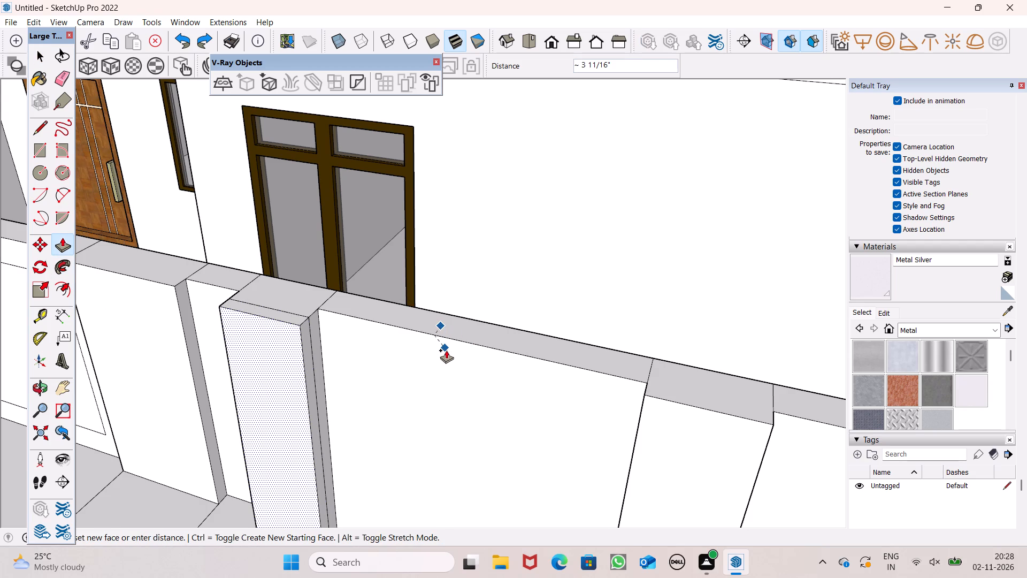
pyautogui.moveTo(446, 350); pyautogui.dragTo(446, 351)
pyautogui.hotkey('ctrl', 'z')
pyautogui.moveTo(436, 322); pyautogui.dragTo(439, 341)
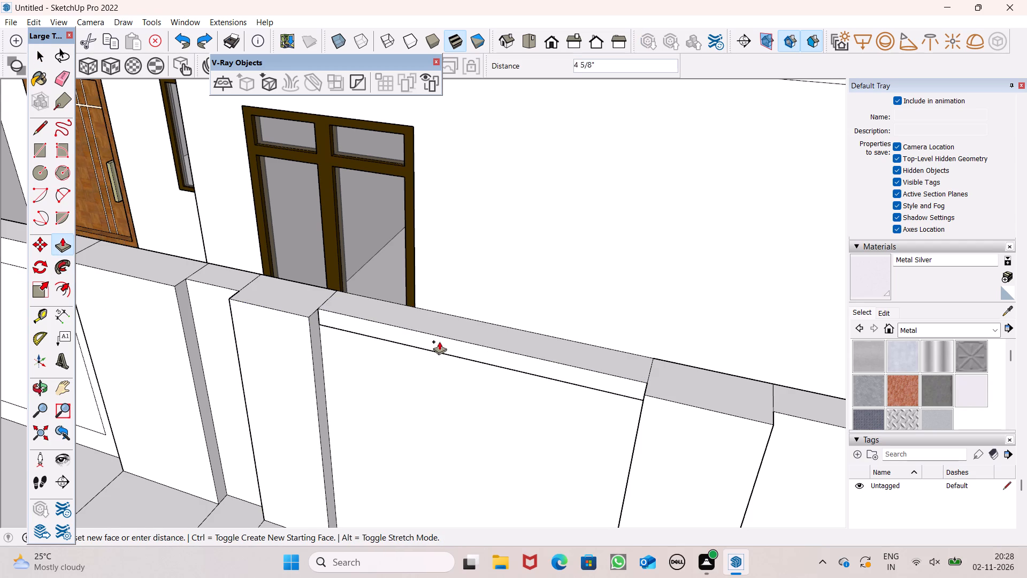
pyautogui.moveTo(439, 341); pyautogui.dragTo(443, 357)
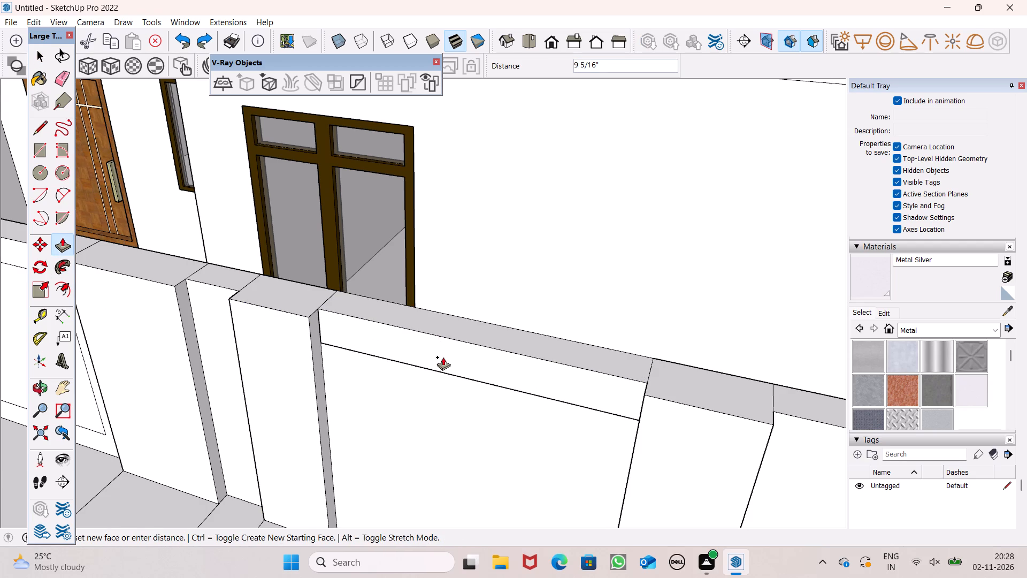
pyautogui.moveTo(443, 357); pyautogui.dragTo(442, 359)
pyautogui.scroll(-3, 447, 331)
pyautogui.moveTo(489, 405); pyautogui.dragTo(591, 307, button='middle')
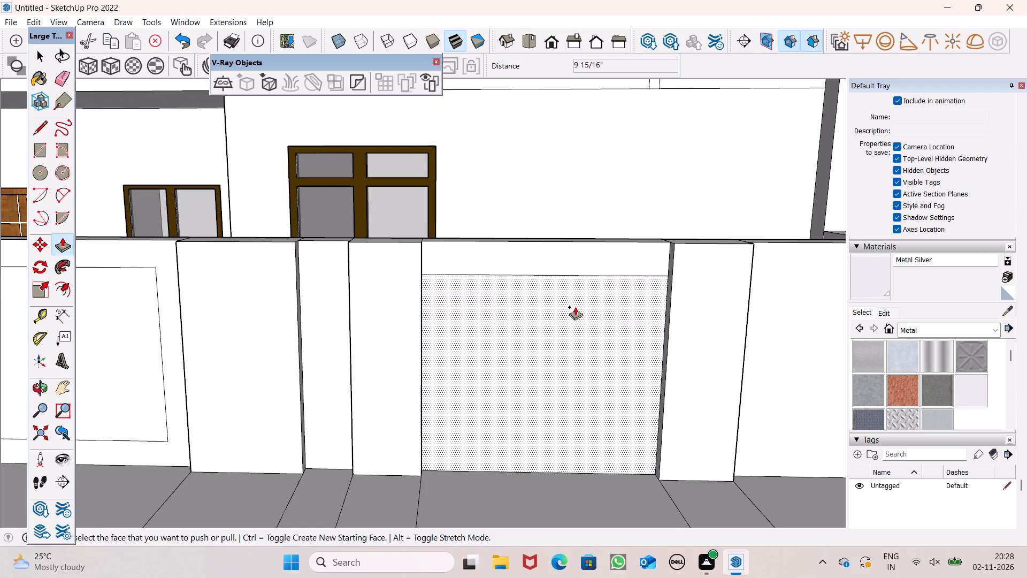
pyautogui.press('space')
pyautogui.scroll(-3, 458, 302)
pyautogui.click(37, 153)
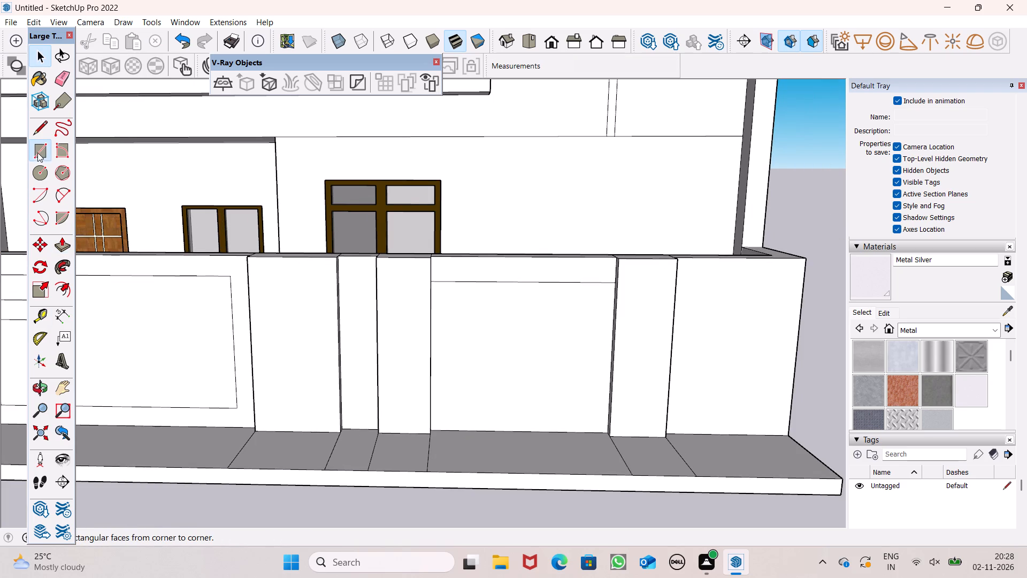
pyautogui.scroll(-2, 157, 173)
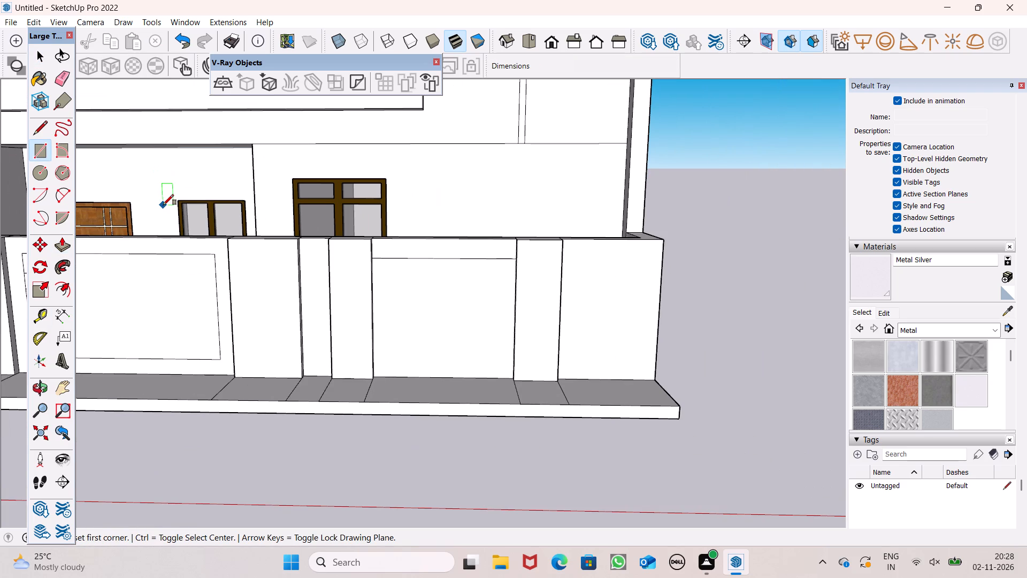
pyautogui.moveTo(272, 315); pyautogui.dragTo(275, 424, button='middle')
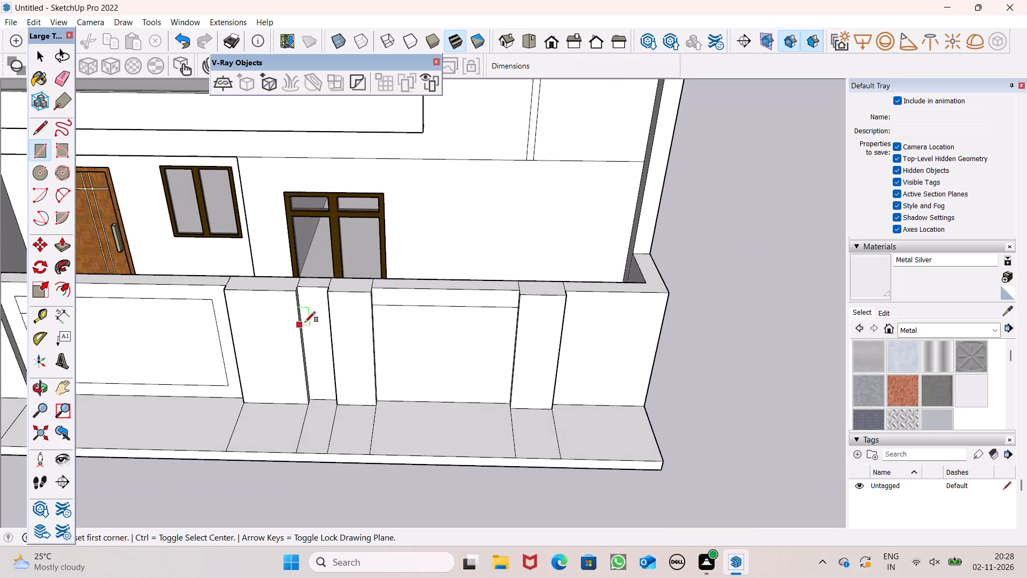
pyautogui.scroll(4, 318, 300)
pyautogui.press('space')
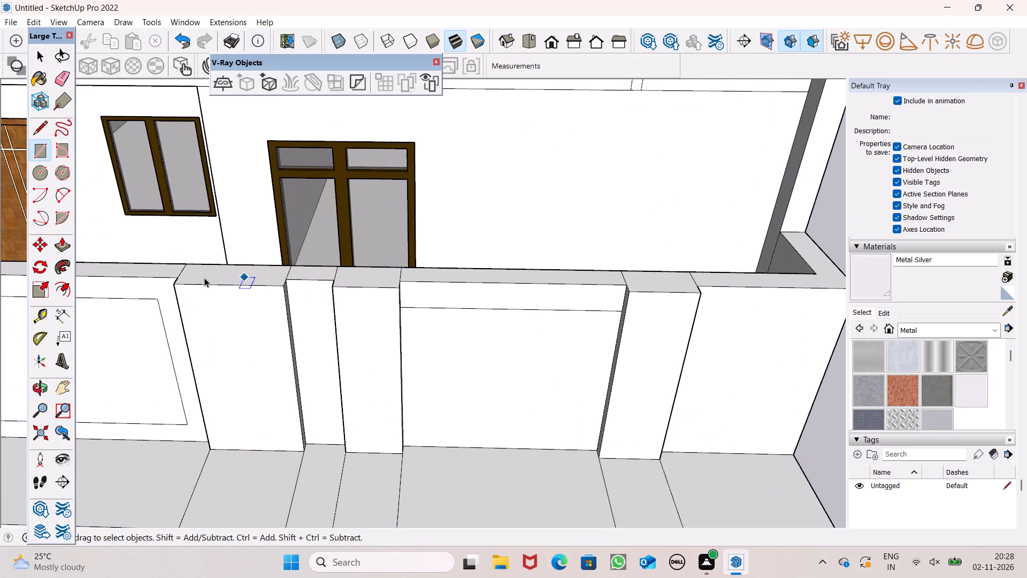
# Push/Pull the top face of the narrow projecting section in front of the large ground-floor window 1" upward.
pyautogui.click(65, 246)
pyautogui.scroll(3, 370, 263)
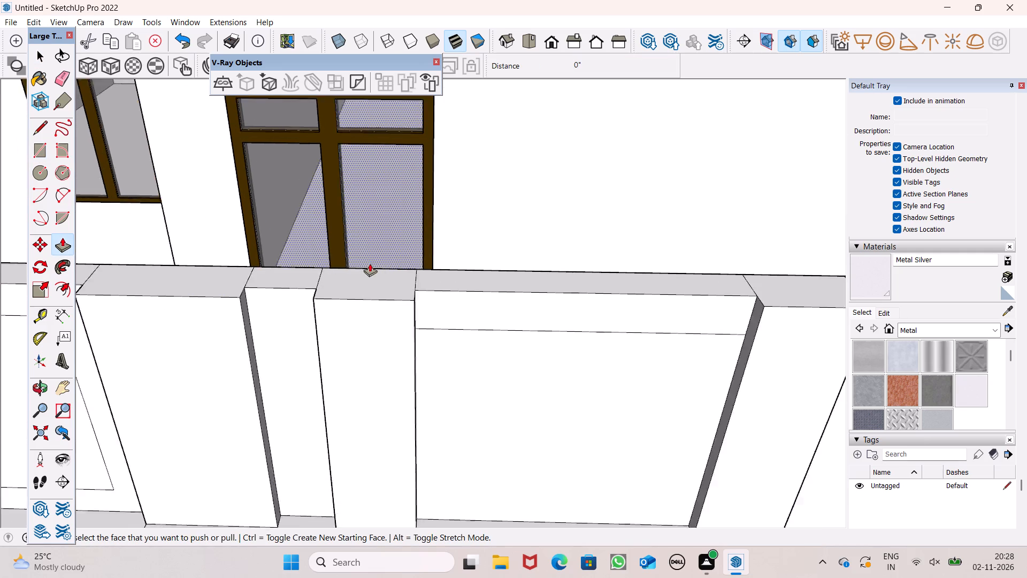
pyautogui.scroll(2, 370, 263)
pyautogui.moveTo(381, 301); pyautogui.dragTo(382, 300)
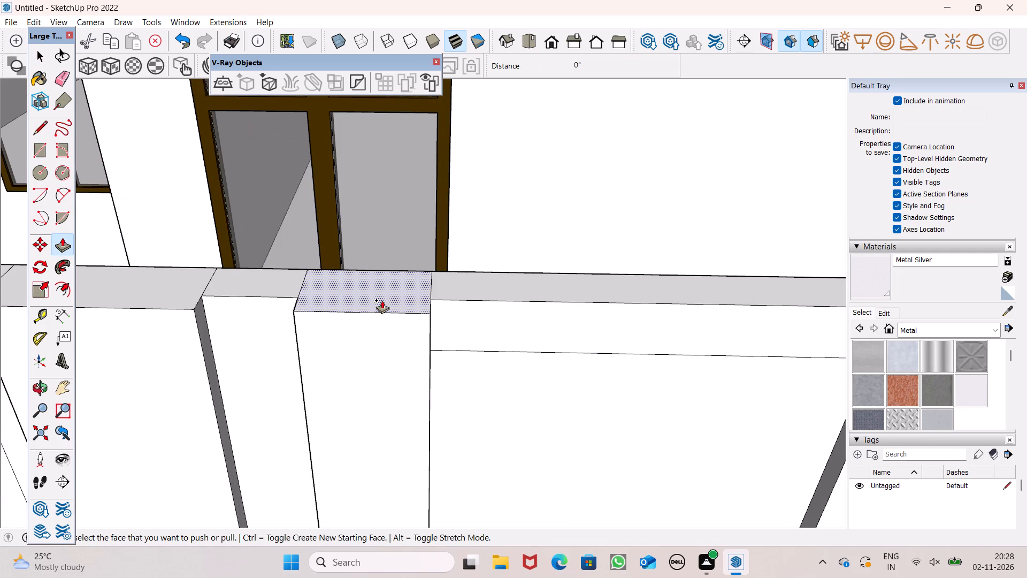
pyautogui.moveTo(382, 300); pyautogui.dragTo(379, 292)
pyautogui.press('1')
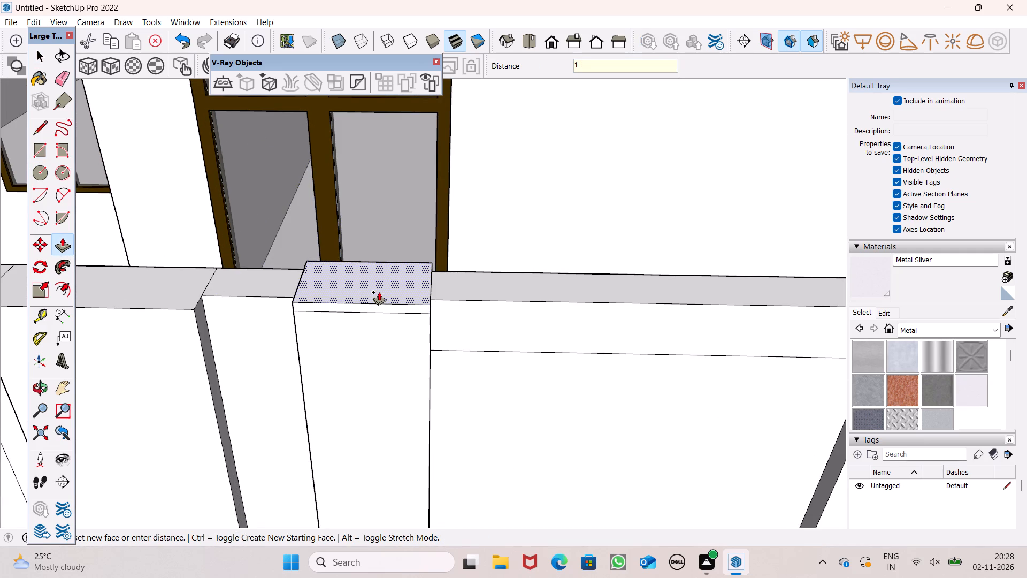
pyautogui.moveTo(379, 292); pyautogui.dragTo(378, 292)
pyautogui.hotkey('shift', '"')
pyautogui.press('Return')
pyautogui.scroll(-3, 311, 293)
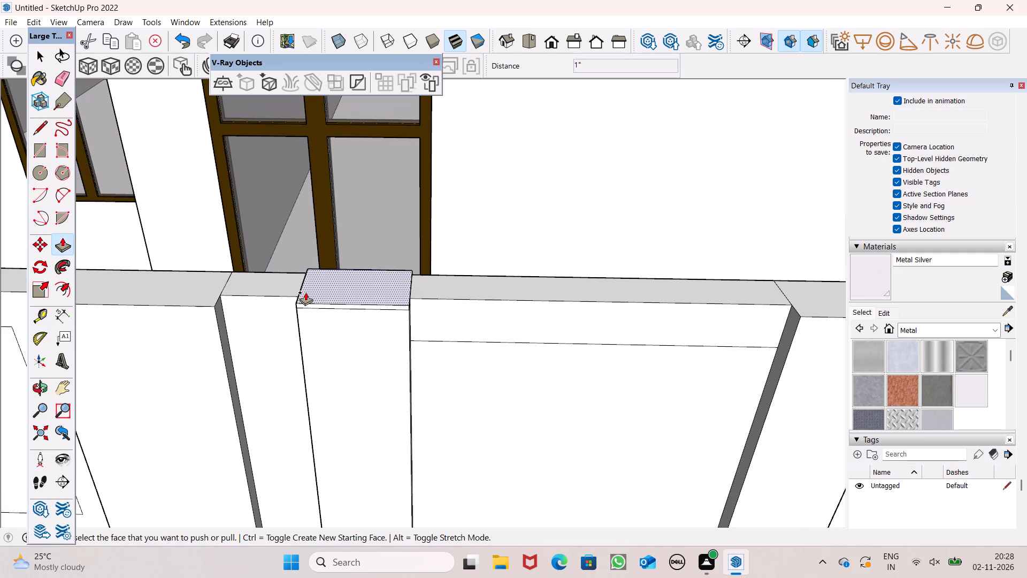
# Push/Pull the top face of the narrow projecting section near the plot corner 1" upward.
pyautogui.moveTo(331, 312); pyautogui.dragTo(323, 233, button='middle')
pyautogui.scroll(-3, 316, 246)
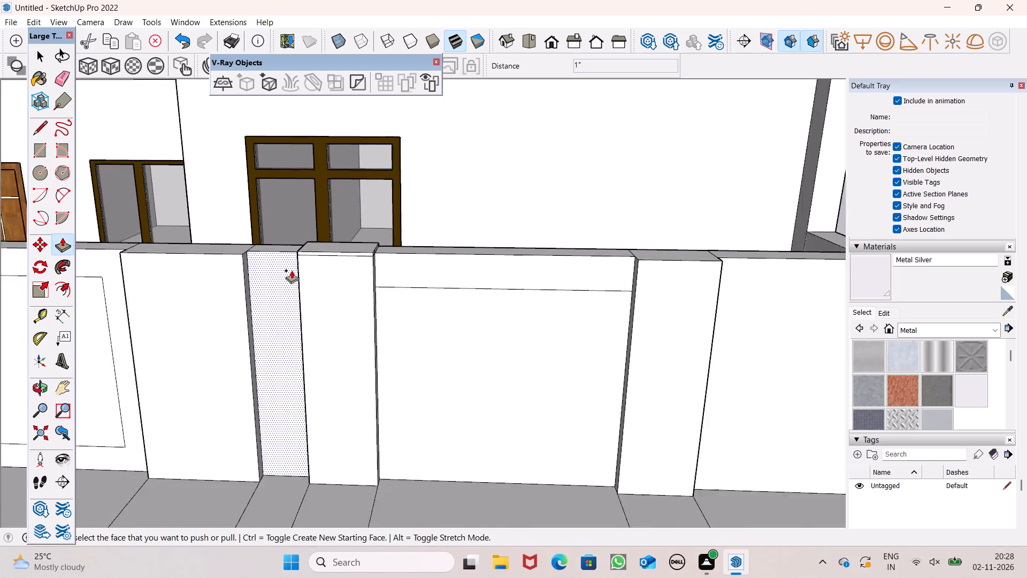
pyautogui.scroll(-3, 292, 270)
pyautogui.scroll(6, 530, 238)
pyautogui.scroll(4, 579, 280)
pyautogui.moveTo(580, 287); pyautogui.dragTo(583, 284)
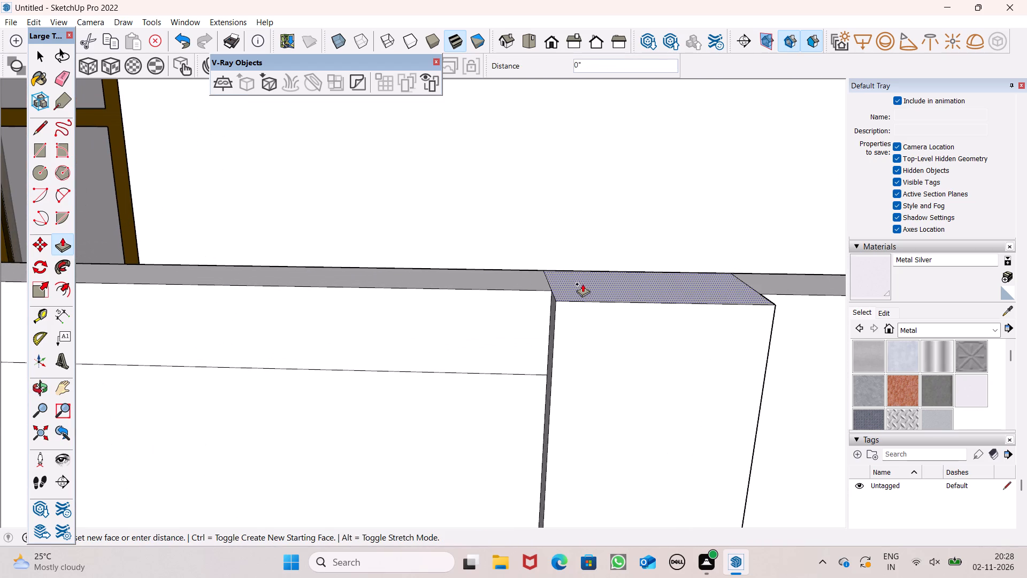
pyautogui.moveTo(583, 284); pyautogui.dragTo(583, 271)
pyautogui.press('1')
pyautogui.hotkey('shift', '"')
pyautogui.press('Return')
pyautogui.press('space')
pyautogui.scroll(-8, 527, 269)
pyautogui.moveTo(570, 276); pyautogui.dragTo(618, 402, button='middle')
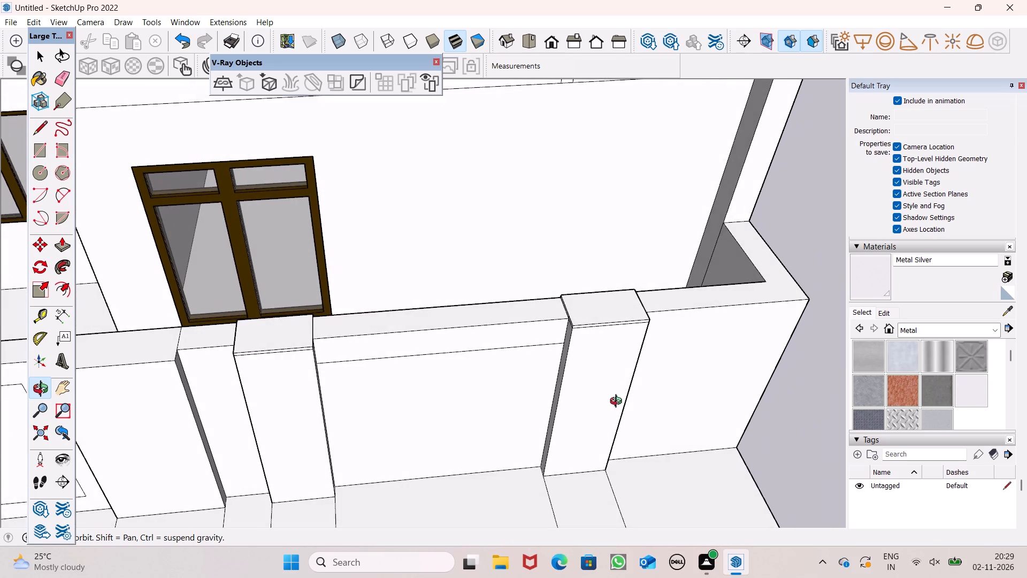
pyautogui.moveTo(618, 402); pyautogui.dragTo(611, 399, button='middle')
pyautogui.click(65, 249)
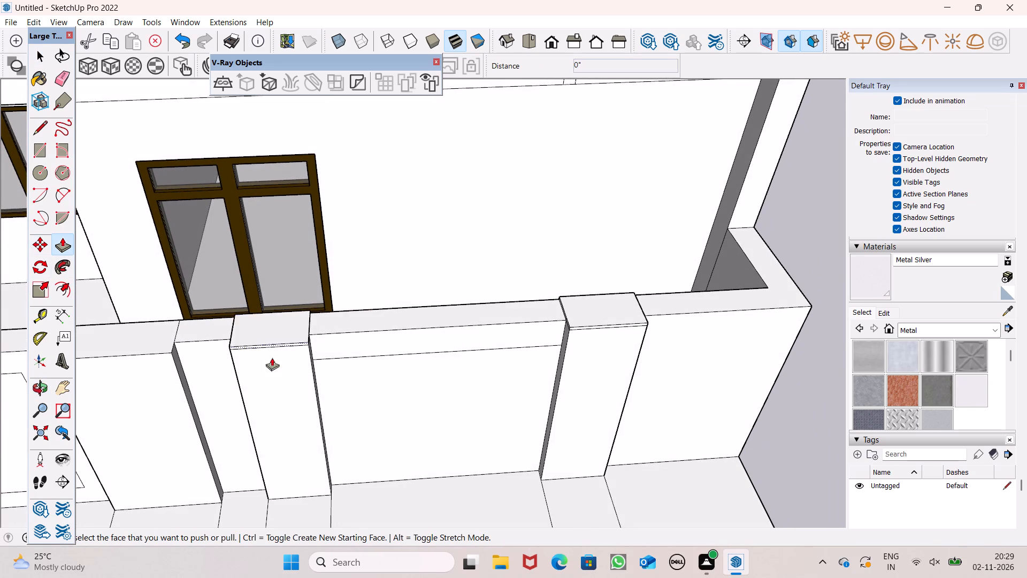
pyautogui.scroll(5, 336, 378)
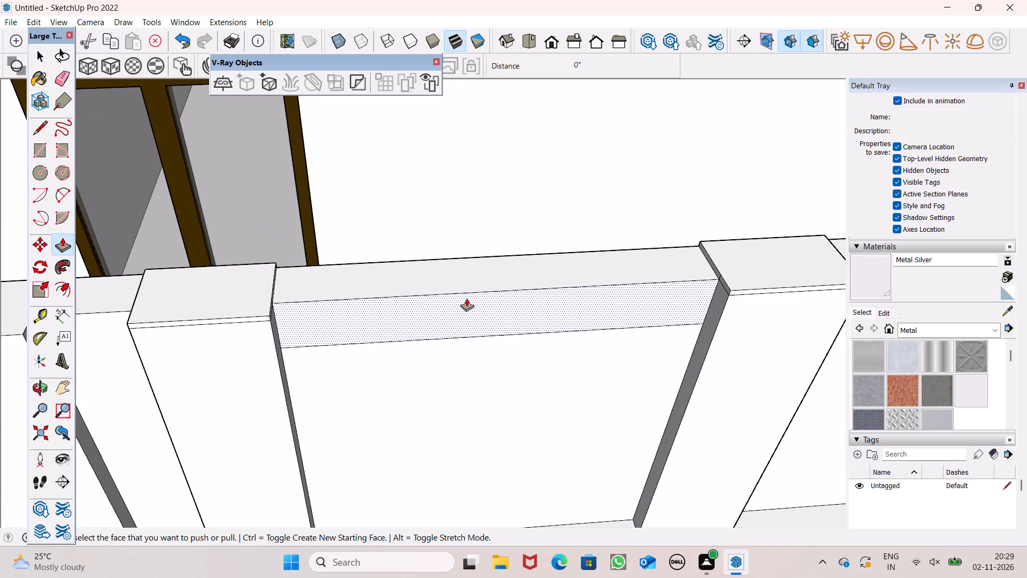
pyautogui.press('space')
# Draw a vertical rectangle about 5 1/8" by 2' 11 3/4" below the top band on the recessed section's front face.
pyautogui.scroll(-4, 424, 293)
pyautogui.moveTo(416, 331); pyautogui.dragTo(387, 233, button='middle')
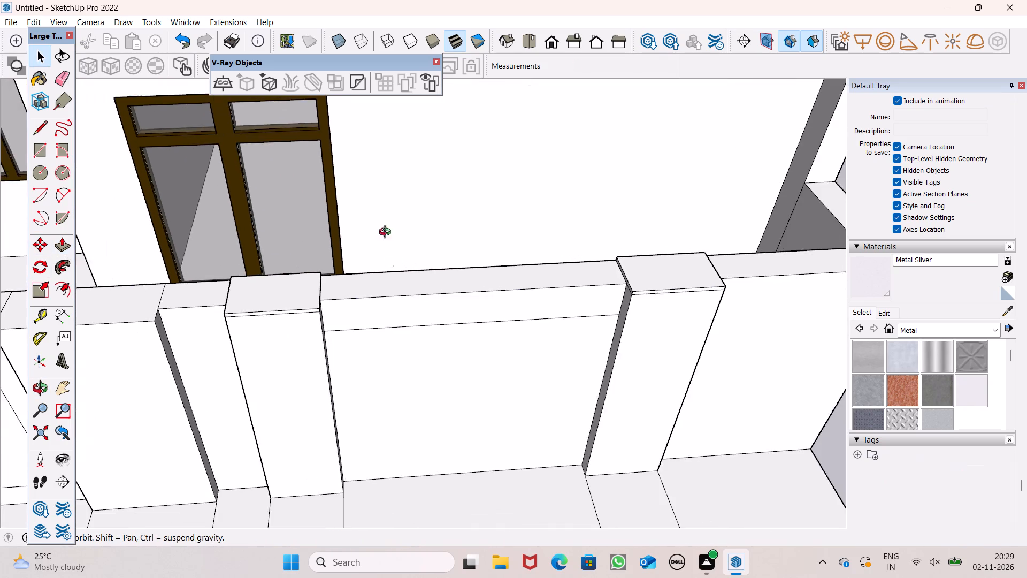
pyautogui.moveTo(387, 233); pyautogui.dragTo(339, 161, button='middle')
pyautogui.scroll(1, 339, 161)
pyautogui.click(37, 140)
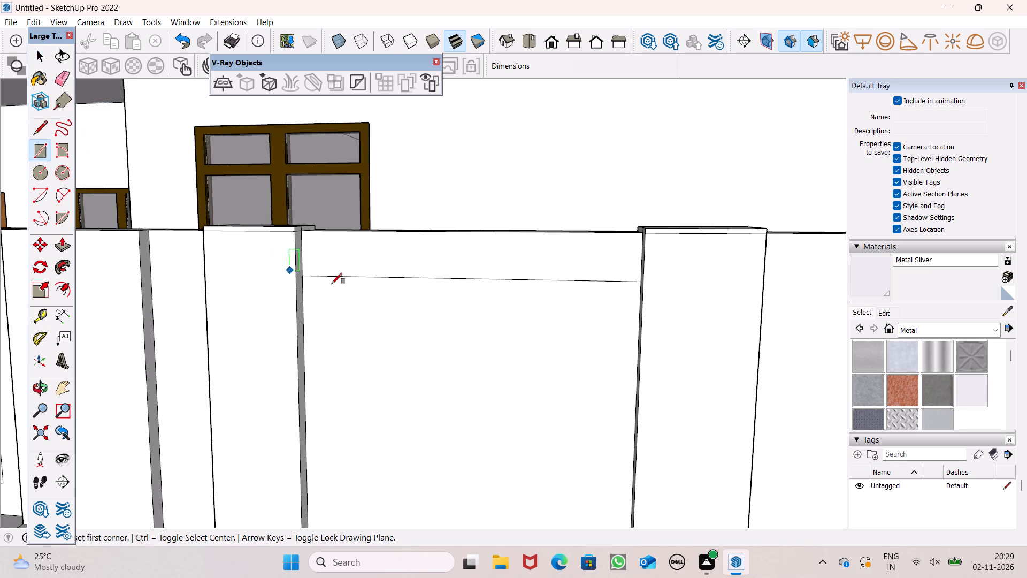
pyautogui.scroll(-1, 335, 284)
pyautogui.moveTo(382, 337); pyautogui.dragTo(433, 346, button='middle')
pyautogui.scroll(-2, 300, 280)
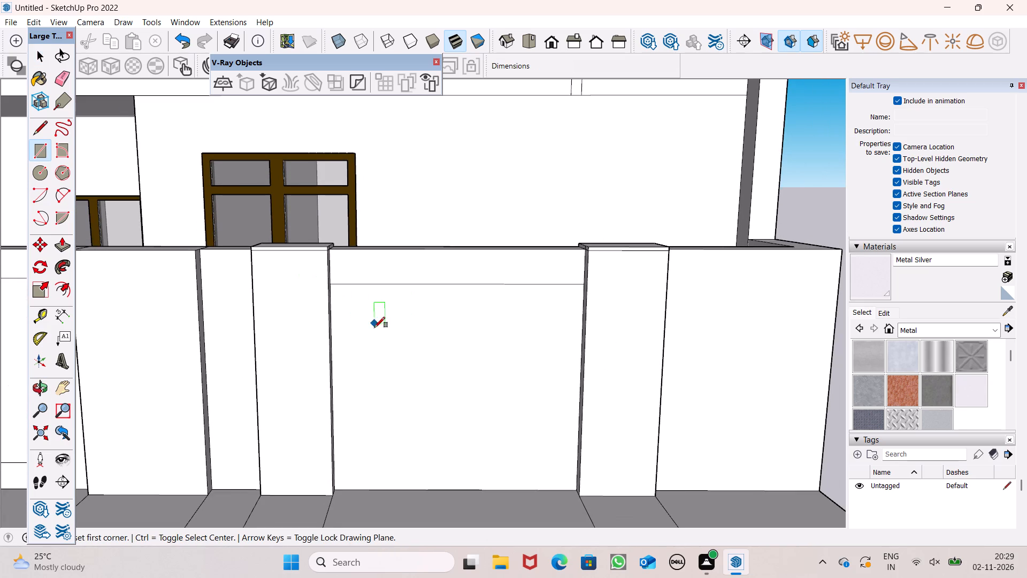
pyautogui.scroll(-1, 286, 284)
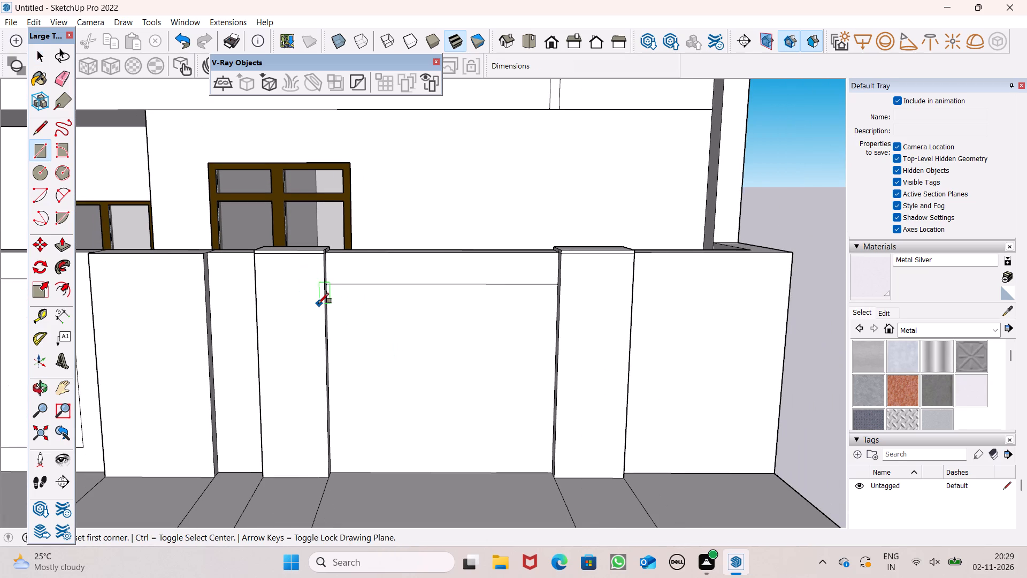
pyautogui.scroll(-1, 327, 303)
pyautogui.middleClick(410, 330)
pyautogui.scroll(2, 406, 326)
pyautogui.scroll(-1, 398, 312)
pyautogui.scroll(3, 396, 311)
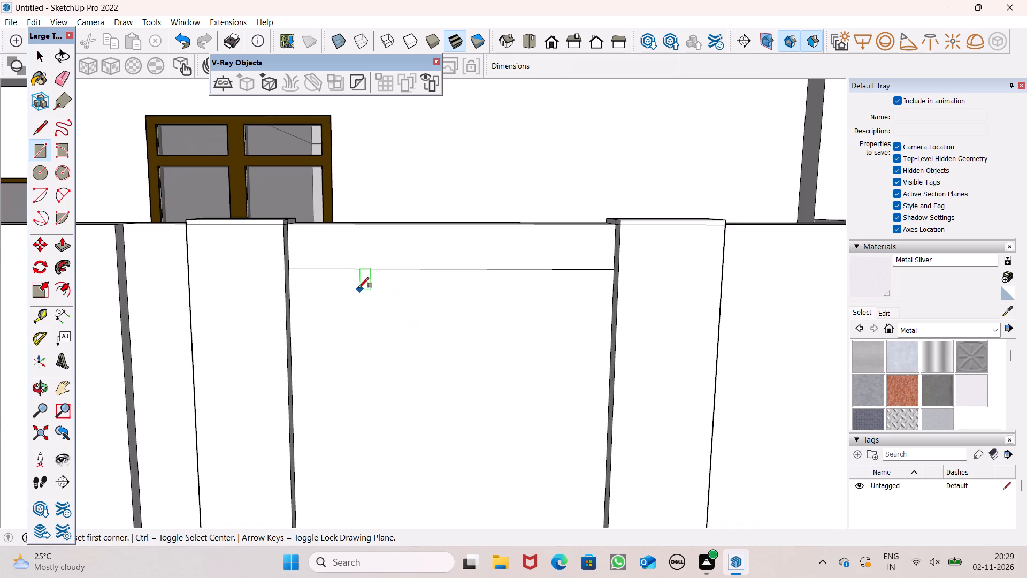
pyautogui.scroll(1, 374, 289)
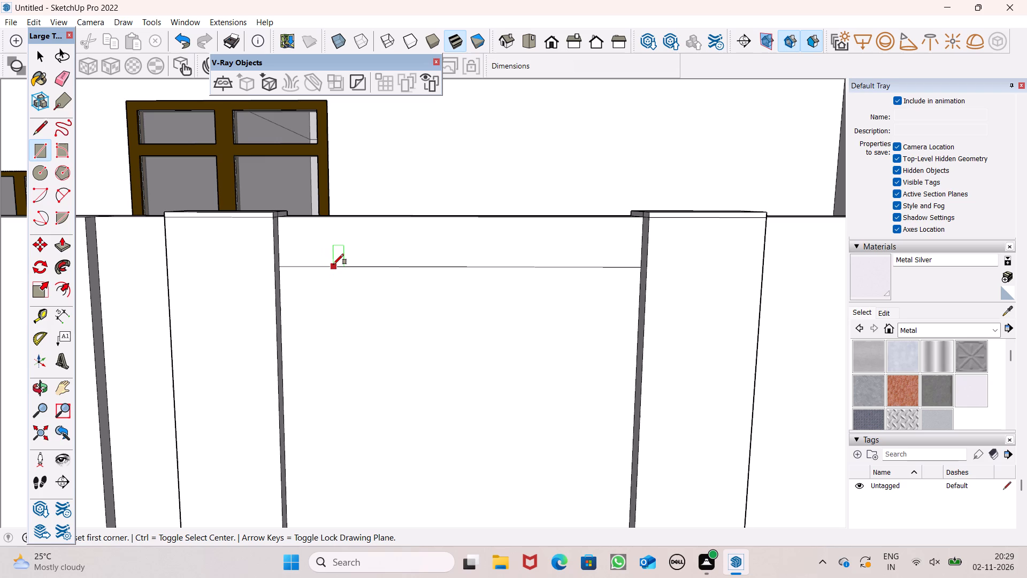
pyautogui.click(334, 267)
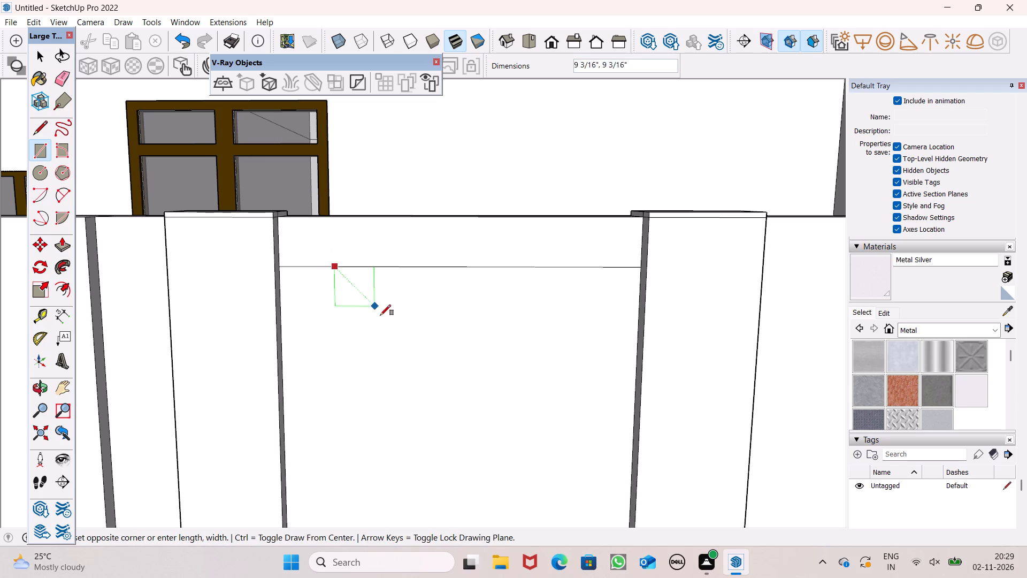
pyautogui.scroll(-5, 374, 345)
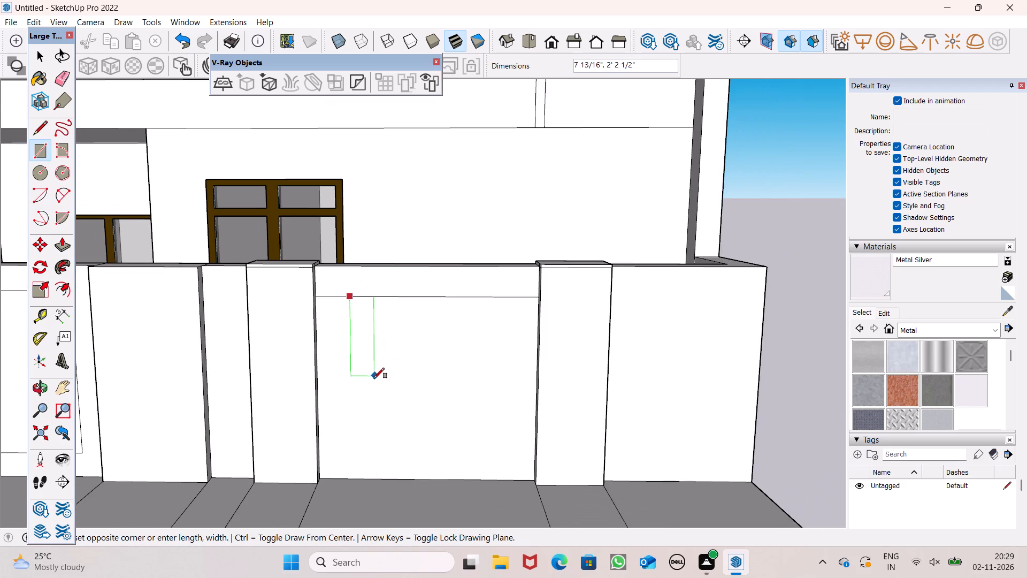
pyautogui.scroll(5, 374, 379)
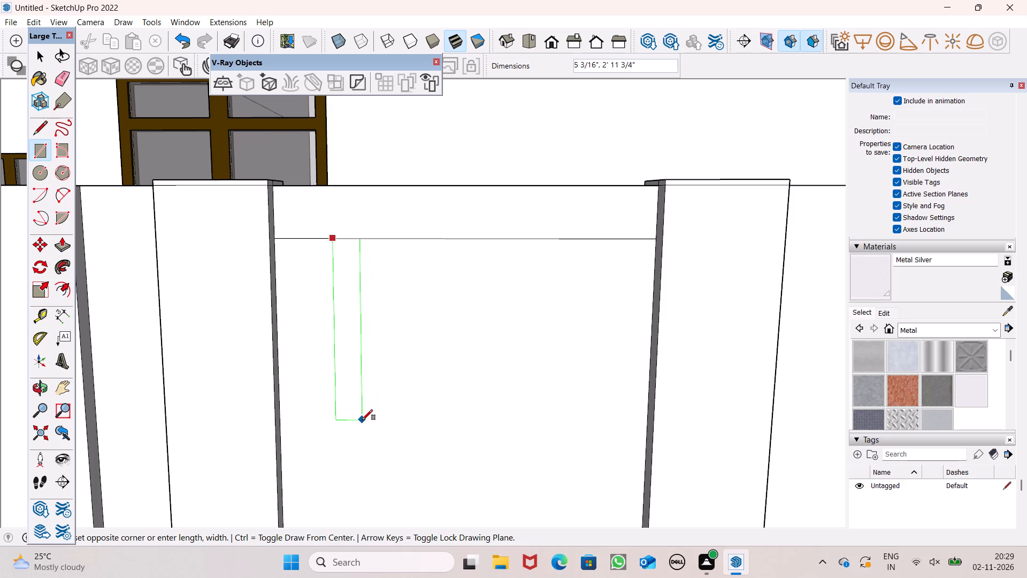
pyautogui.scroll(1, 362, 421)
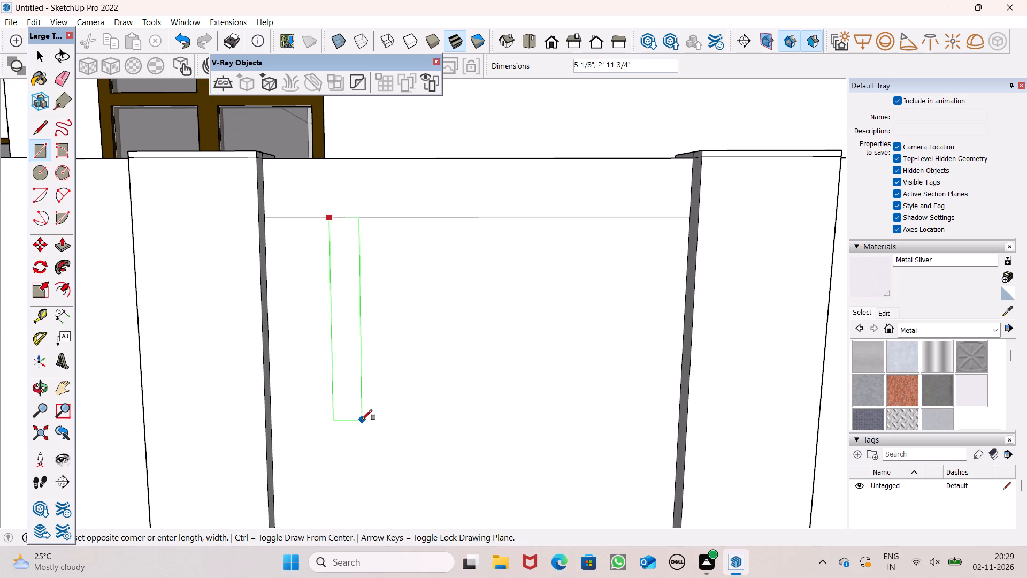
pyautogui.click(362, 420)
pyautogui.press('space')
# Copy the slot rectangle about 1' 2 1/8" along the recessed section and array it as three evenly spaced copies.
pyautogui.scroll(-7, 340, 413)
pyautogui.scroll(-1, 456, 378)
pyautogui.moveTo(456, 394); pyautogui.dragTo(456, 400, button='middle')
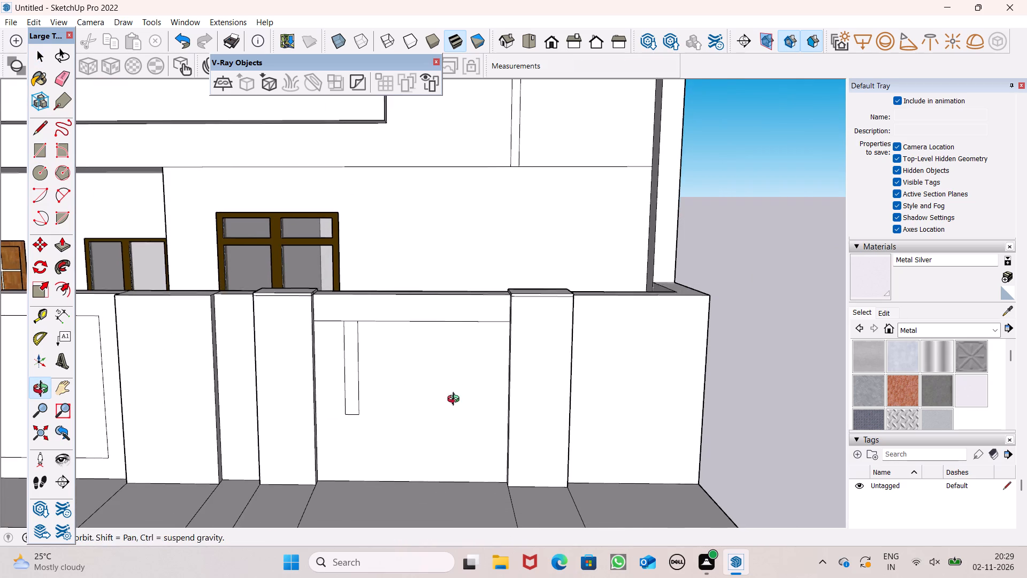
pyautogui.moveTo(456, 400); pyautogui.dragTo(456, 404, button='middle')
pyautogui.scroll(6, 407, 360)
pyautogui.doubleClick(313, 368)
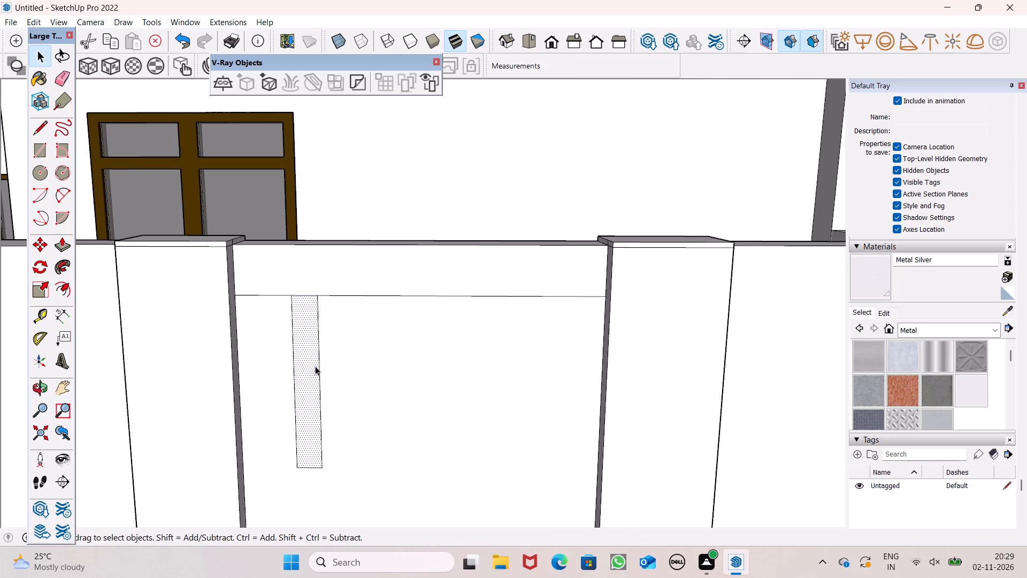
pyautogui.doubleClick(315, 366)
pyautogui.press('m')
pyautogui.press('Return')
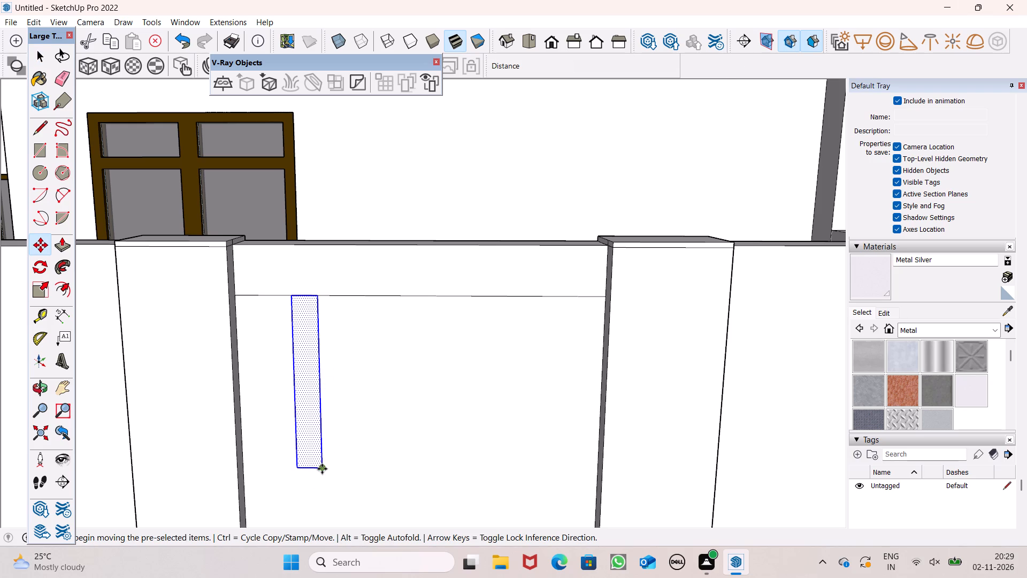
pyautogui.moveTo(322, 469); pyautogui.dragTo(396, 471)
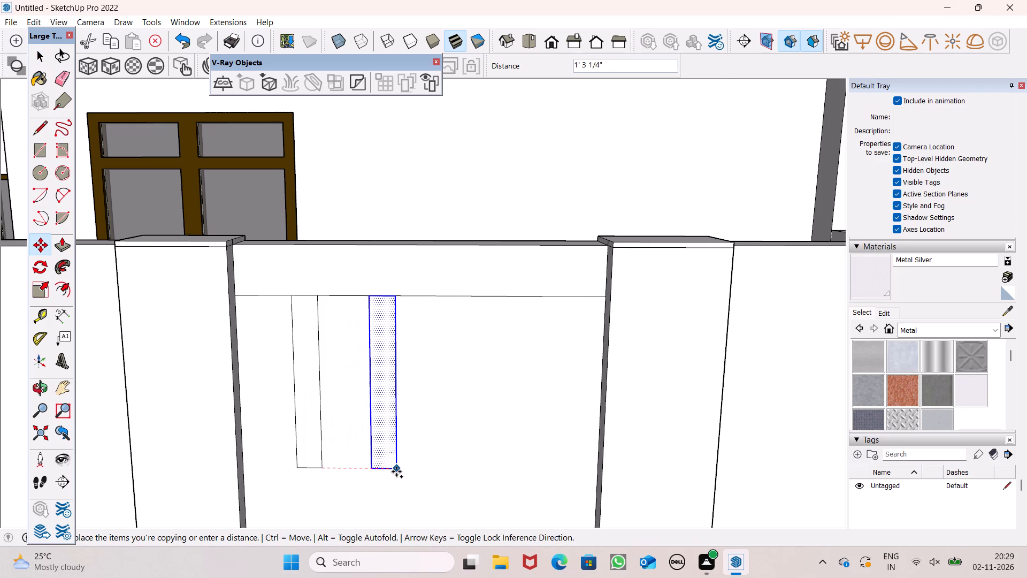
pyautogui.moveTo(396, 471); pyautogui.dragTo(391, 471)
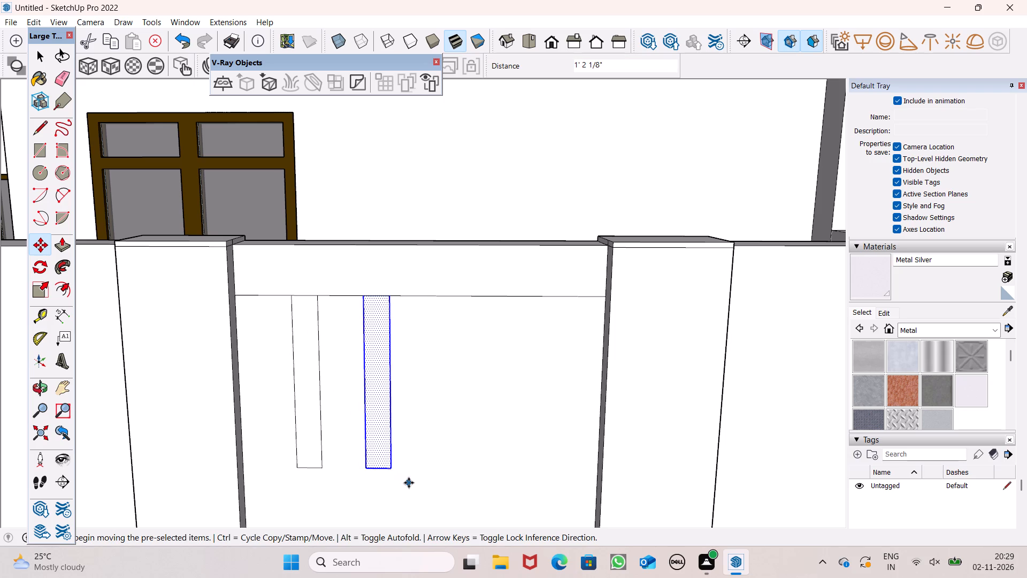
pyautogui.hotkey('shift', '*')
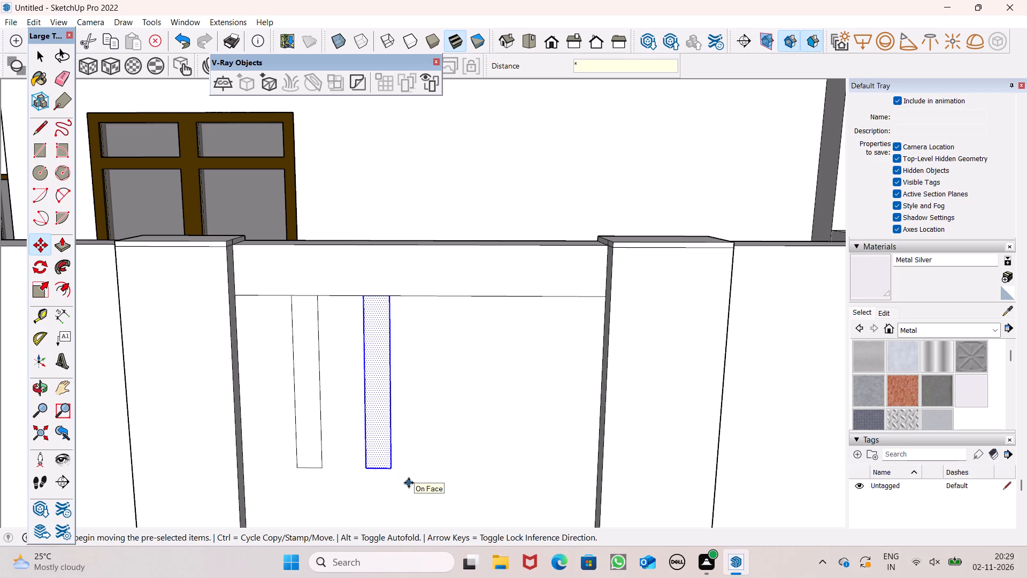
pyautogui.press('3')
pyautogui.press('Return')
pyautogui.press('space')
# Push/Pull the original slot rectangle, farthest from the plot corner, through the full thickness of the wall to open it.
pyautogui.scroll(-1, 411, 398)
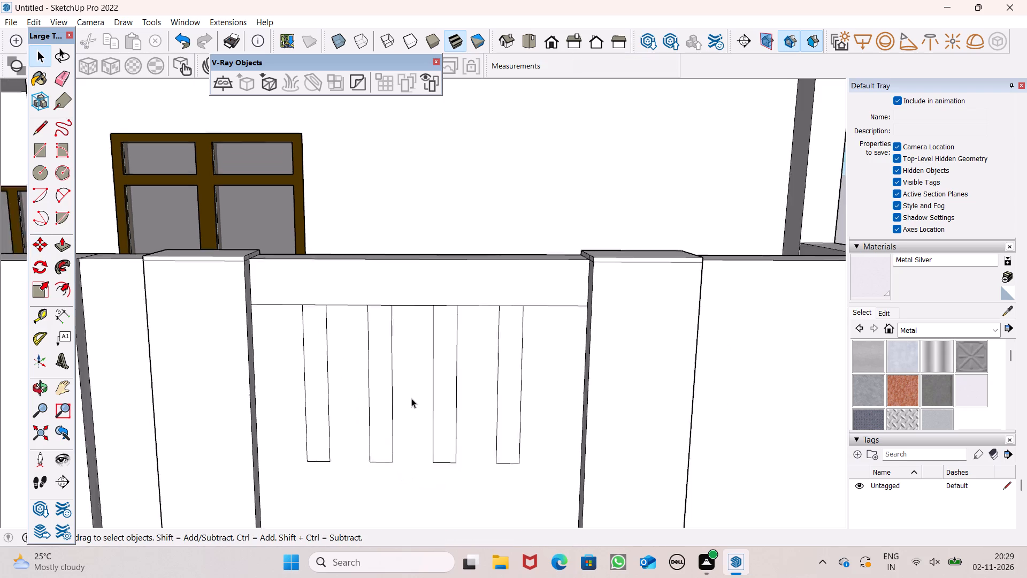
pyautogui.scroll(-2, 411, 398)
pyautogui.moveTo(412, 401); pyautogui.dragTo(402, 433, button='middle')
pyautogui.click(54, 246)
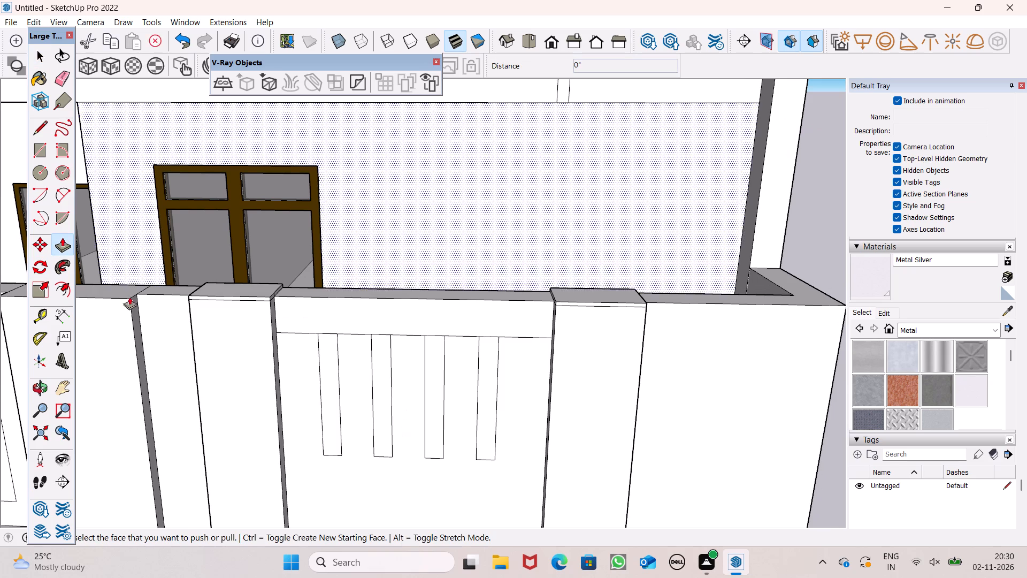
pyautogui.scroll(6, 363, 575)
pyautogui.moveTo(353, 414); pyautogui.dragTo(356, 398)
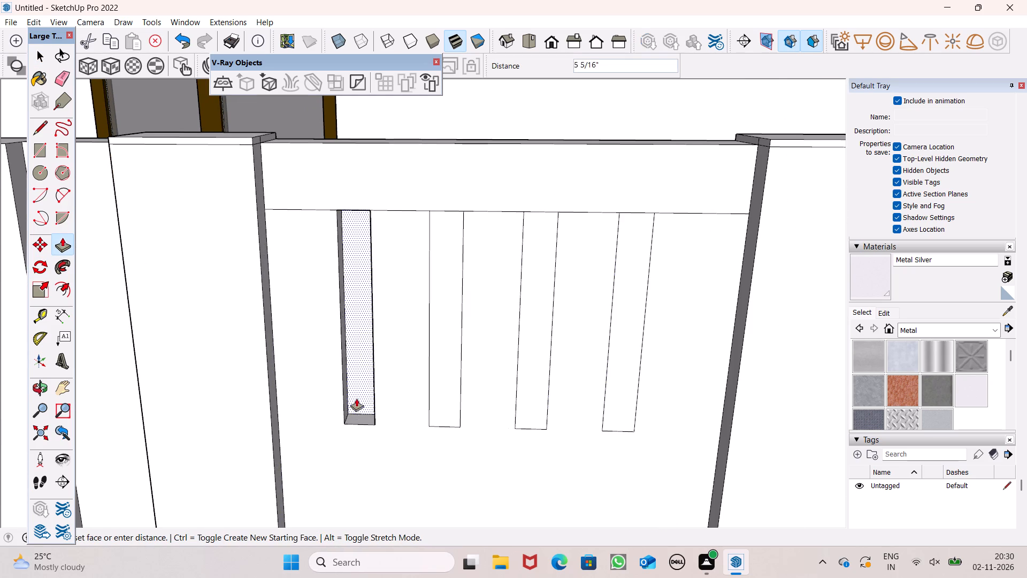
pyautogui.moveTo(356, 398); pyautogui.dragTo(369, 276)
pyautogui.moveTo(468, 393); pyautogui.dragTo(551, 309, button='middle')
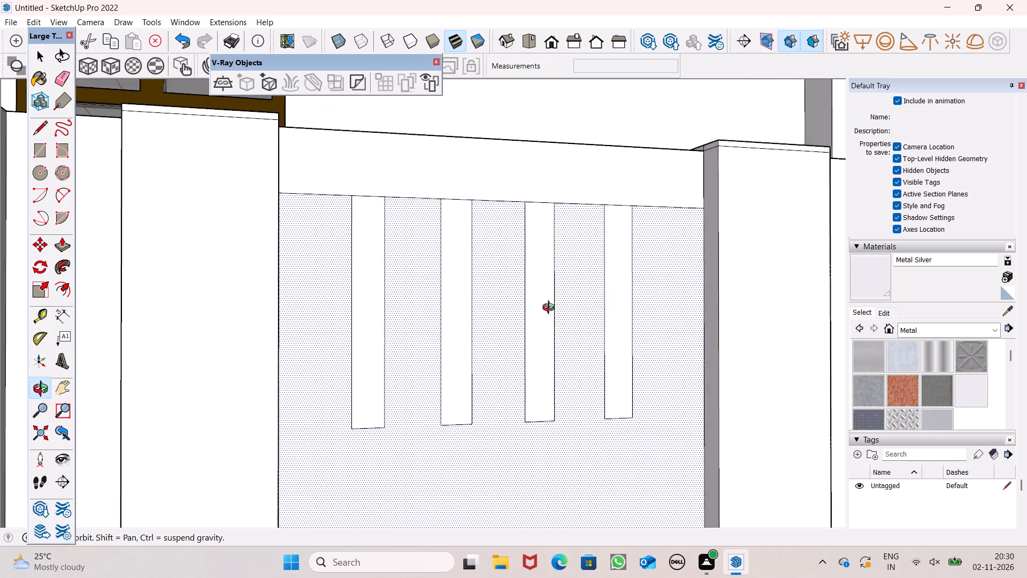
pyautogui.moveTo(551, 309); pyautogui.dragTo(272, 547, button='middle')
pyautogui.moveTo(467, 308); pyautogui.dragTo(479, 262, button='middle')
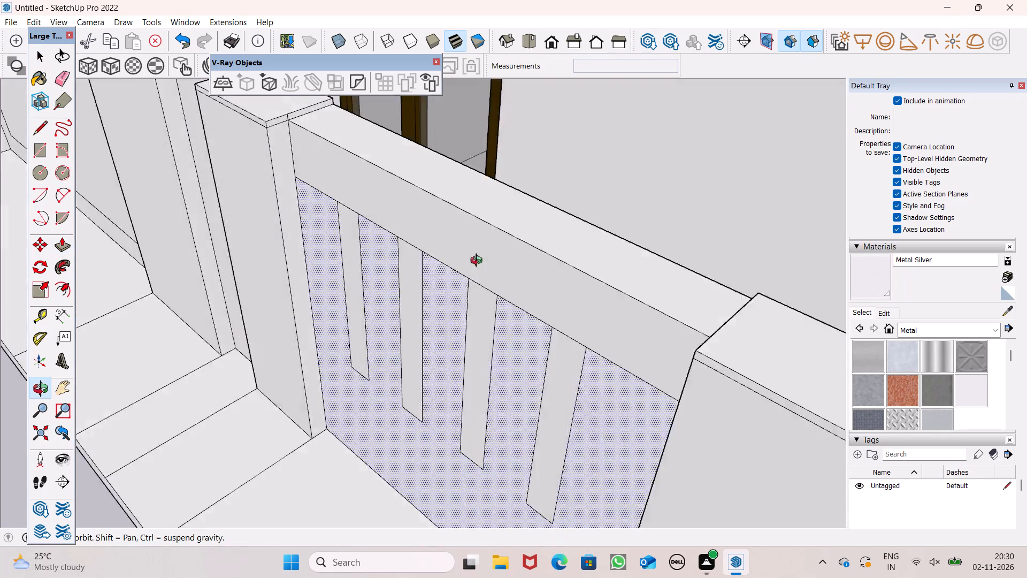
pyautogui.moveTo(479, 262); pyautogui.dragTo(627, 202, button='middle')
pyautogui.moveTo(394, 403); pyautogui.dragTo(410, 399, button='middle')
pyautogui.scroll(6, 357, 399)
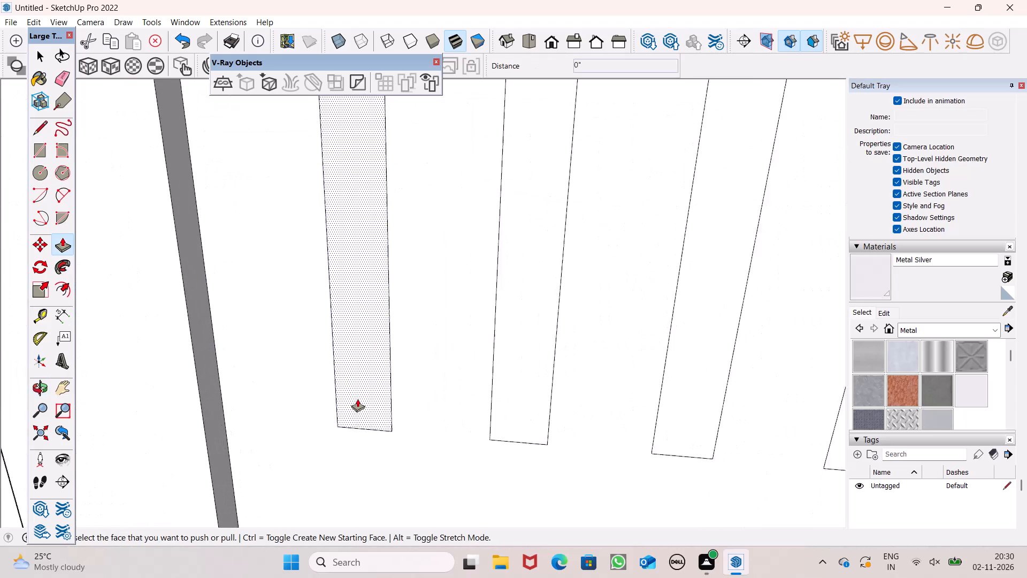
pyautogui.scroll(1, 357, 399)
pyautogui.moveTo(348, 416); pyautogui.dragTo(374, 324)
# Push/Pull the three copied slot rectangles 9" back through the wall to open them.
pyautogui.scroll(-6, 306, 332)
pyautogui.moveTo(429, 389); pyautogui.dragTo(432, 346)
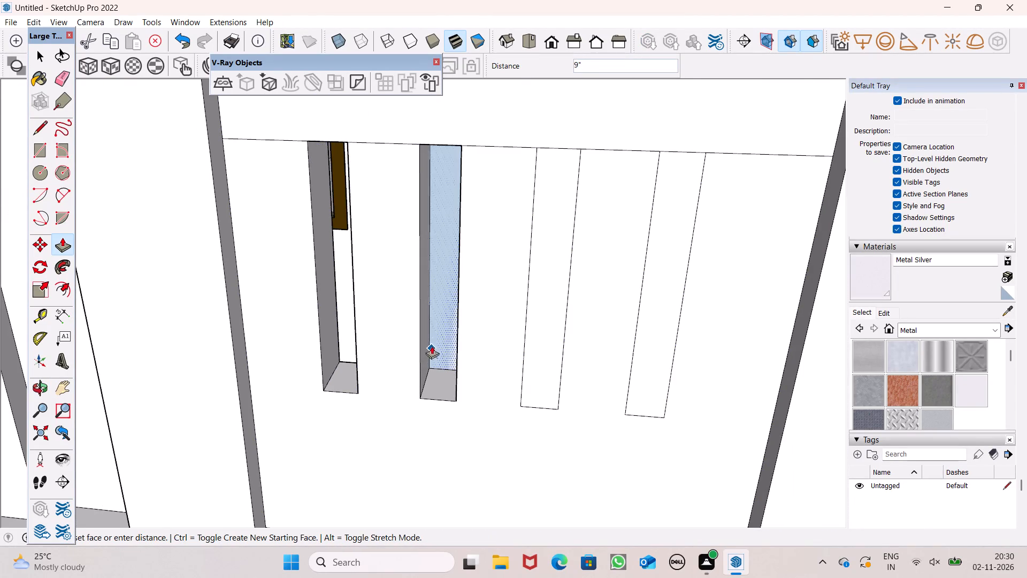
pyautogui.moveTo(432, 346); pyautogui.dragTo(437, 336)
pyautogui.moveTo(535, 398); pyautogui.dragTo(544, 356)
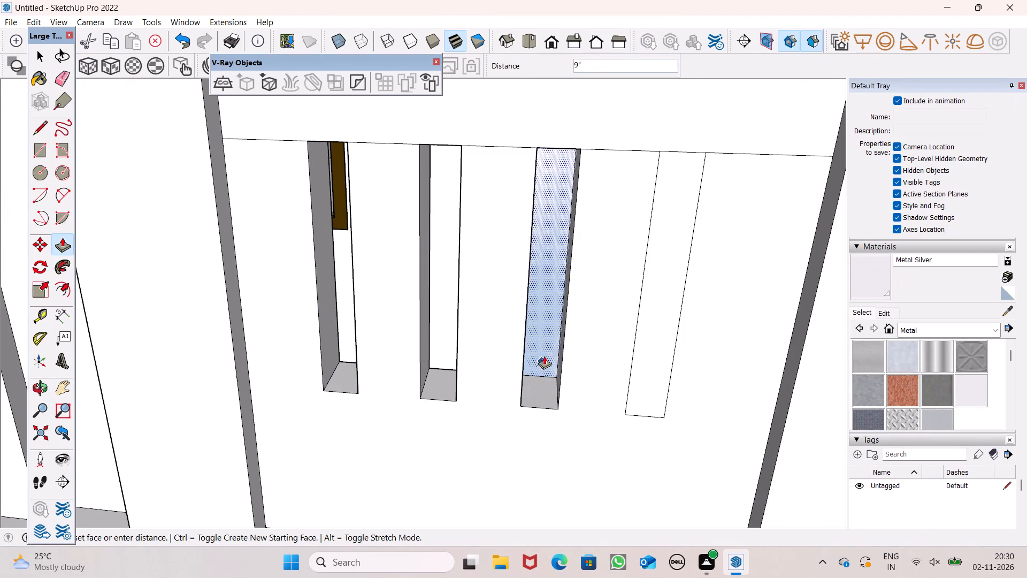
pyautogui.moveTo(544, 356); pyautogui.dragTo(545, 331)
pyautogui.scroll(-6, 388, 335)
pyautogui.scroll(6, 529, 354)
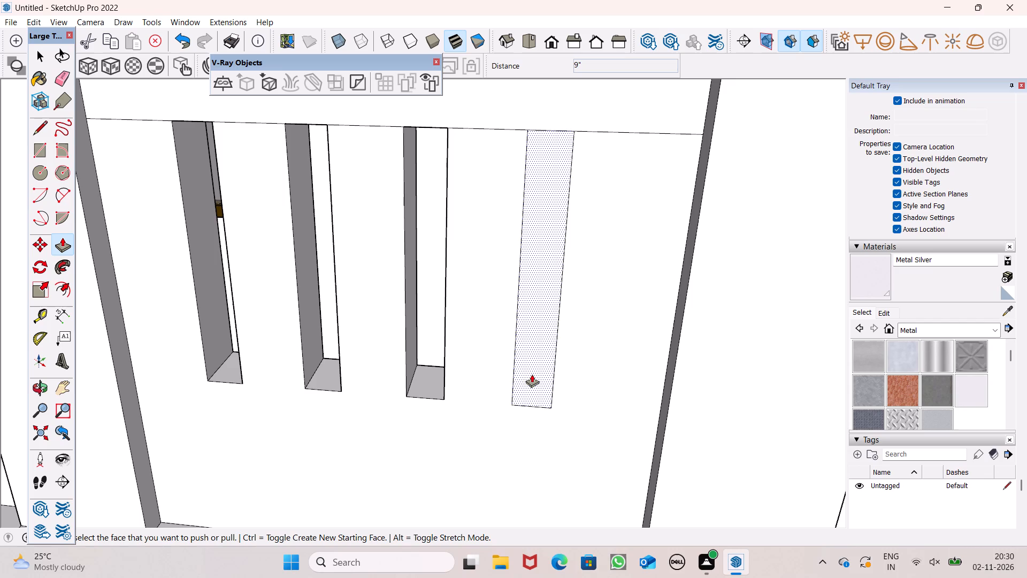
pyautogui.moveTo(527, 394); pyautogui.dragTo(546, 314)
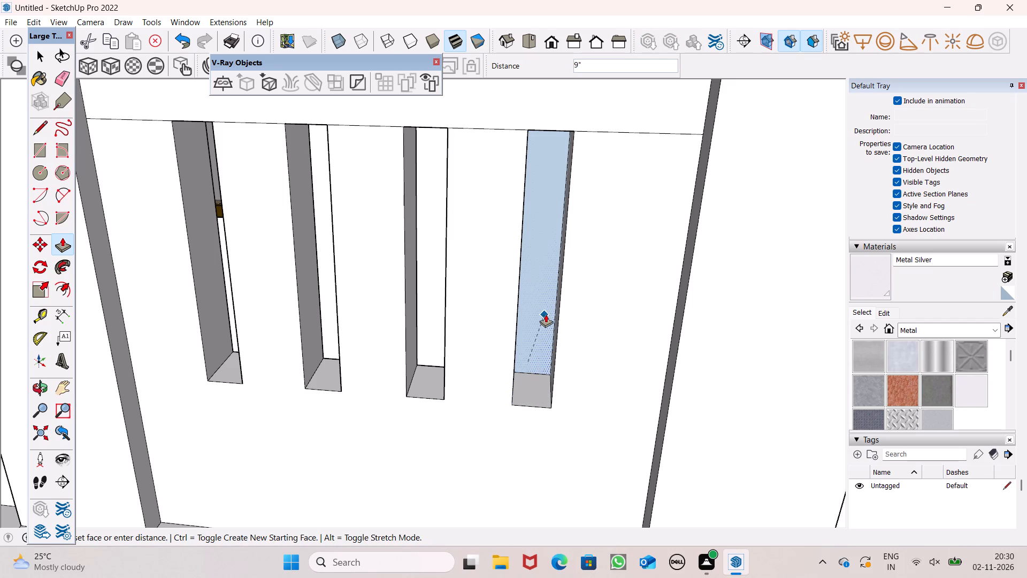
pyautogui.moveTo(546, 314); pyautogui.dragTo(545, 314)
pyautogui.scroll(-6, 470, 334)
pyautogui.moveTo(441, 374); pyautogui.dragTo(507, 301, button='middle')
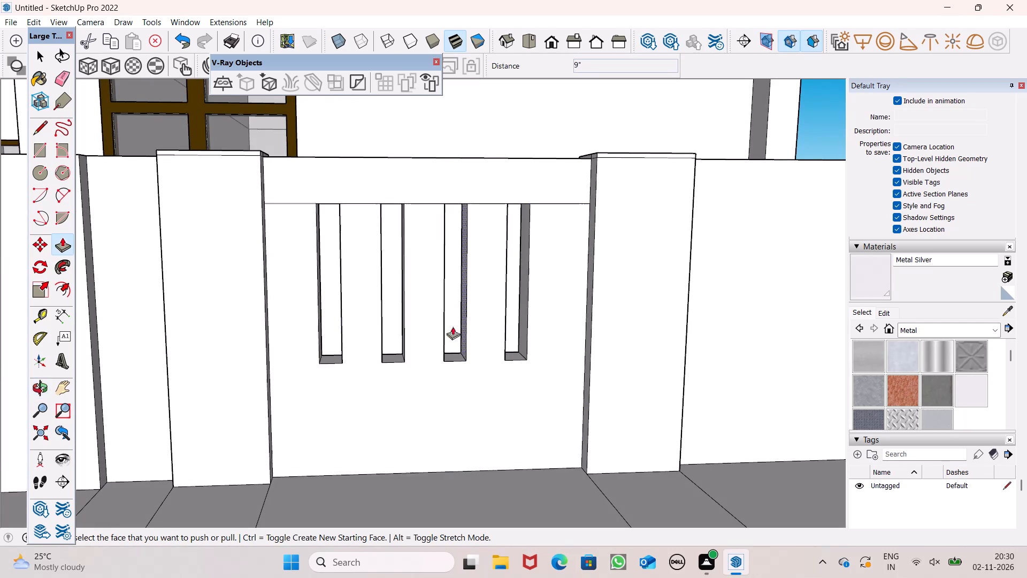
pyautogui.press('space')
# Erase the dividing lines across the front ledge from the side wall's end to the first pillar beside the panelled section.
pyautogui.scroll(-6, 386, 300)
pyautogui.moveTo(418, 330); pyautogui.dragTo(397, 345, button='middle')
pyautogui.scroll(1, 401, 341)
pyautogui.scroll(-3, 434, 337)
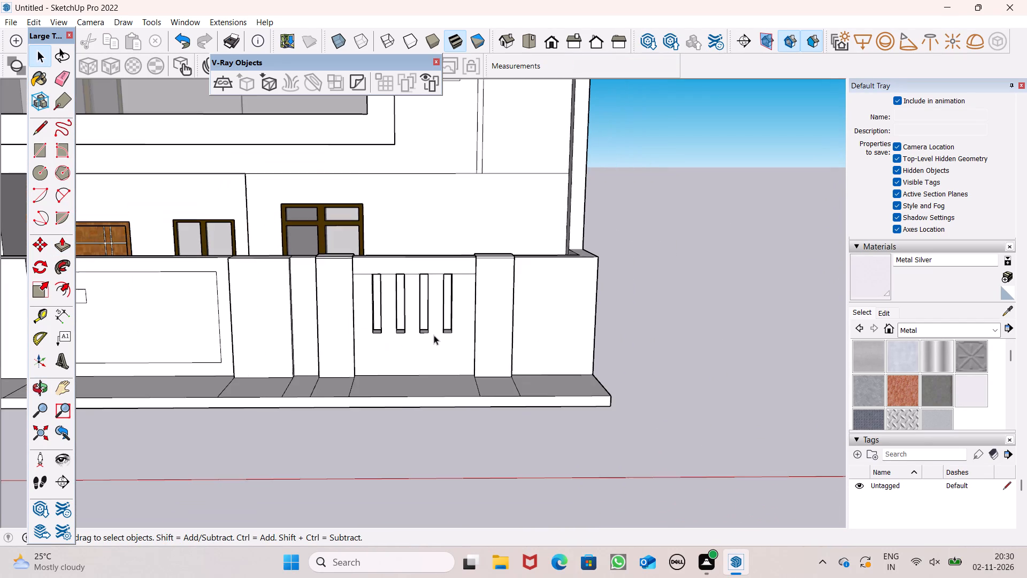
pyautogui.scroll(-1, 434, 335)
pyautogui.scroll(-3, 482, 330)
pyautogui.moveTo(489, 360); pyautogui.dragTo(482, 406, button='middle')
pyautogui.scroll(-8, 495, 237)
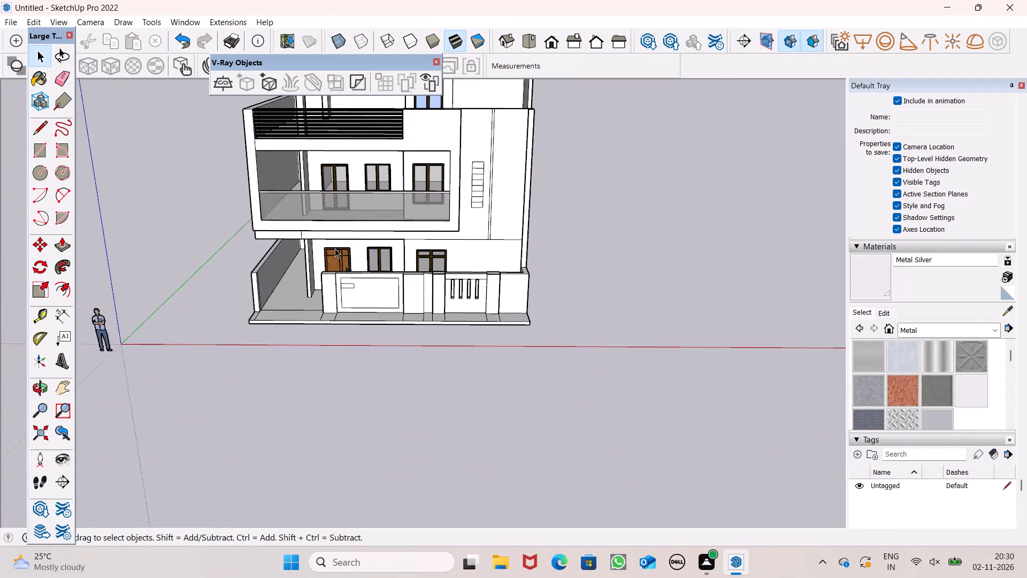
pyautogui.scroll(6, 334, 247)
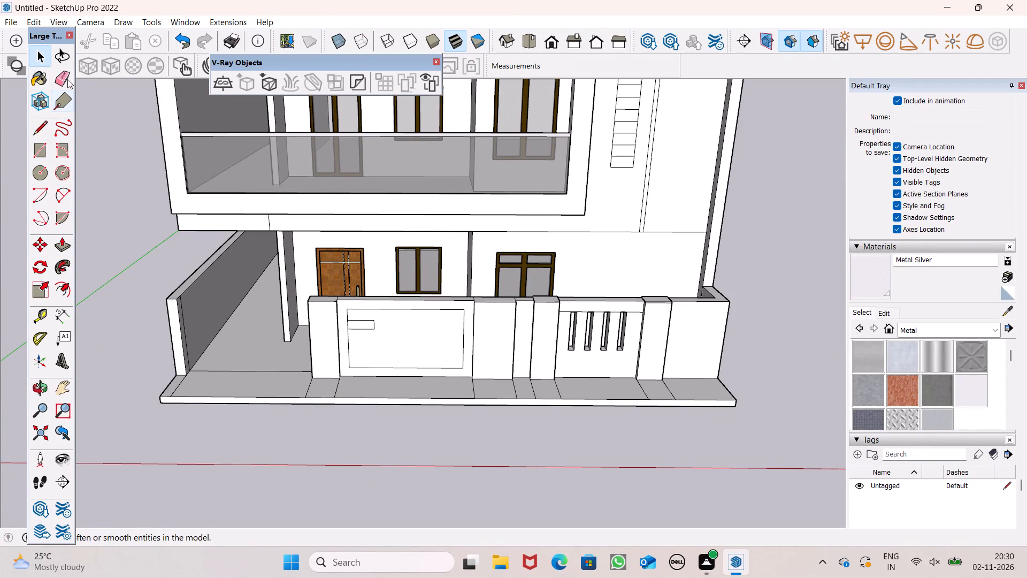
pyautogui.click(64, 71)
pyautogui.moveTo(232, 293); pyautogui.dragTo(241, 437, button='middle')
pyautogui.scroll(5, 209, 446)
pyautogui.moveTo(186, 415); pyautogui.dragTo(194, 414)
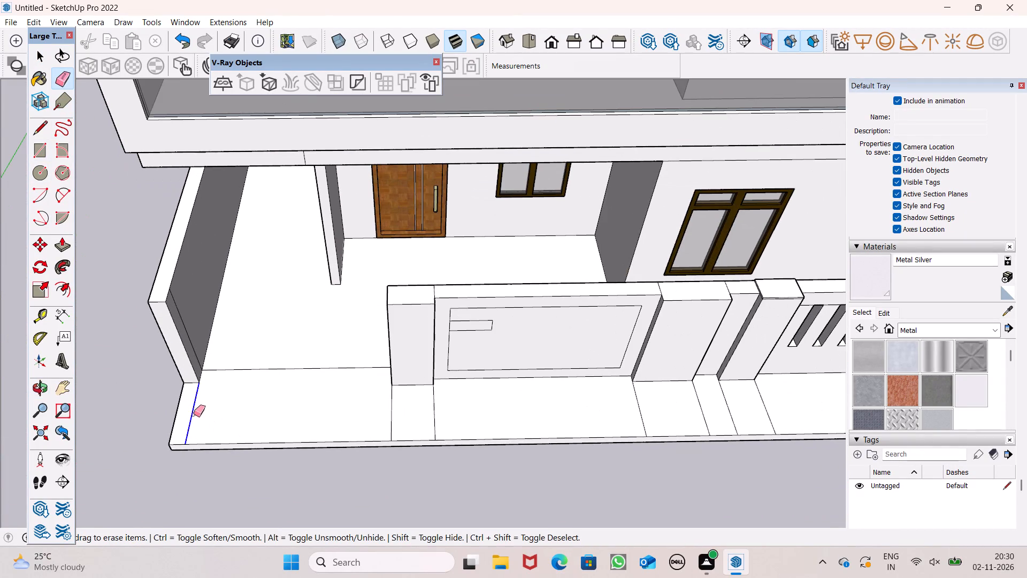
pyautogui.moveTo(194, 414); pyautogui.dragTo(470, 416)
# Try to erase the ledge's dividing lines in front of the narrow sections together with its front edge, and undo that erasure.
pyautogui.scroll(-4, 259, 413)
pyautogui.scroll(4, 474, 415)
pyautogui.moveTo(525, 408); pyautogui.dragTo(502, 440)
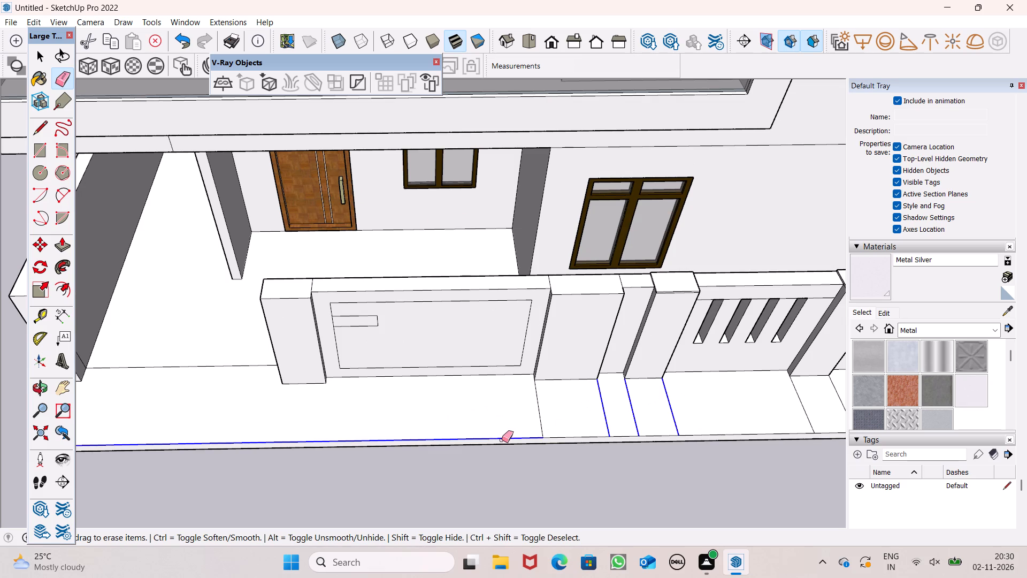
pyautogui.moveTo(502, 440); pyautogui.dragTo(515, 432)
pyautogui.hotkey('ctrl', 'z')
# Erase the remaining dividing lines across the front ledge from the panelled section's end to the plot corner.
pyautogui.moveTo(538, 412); pyautogui.dragTo(538, 413)
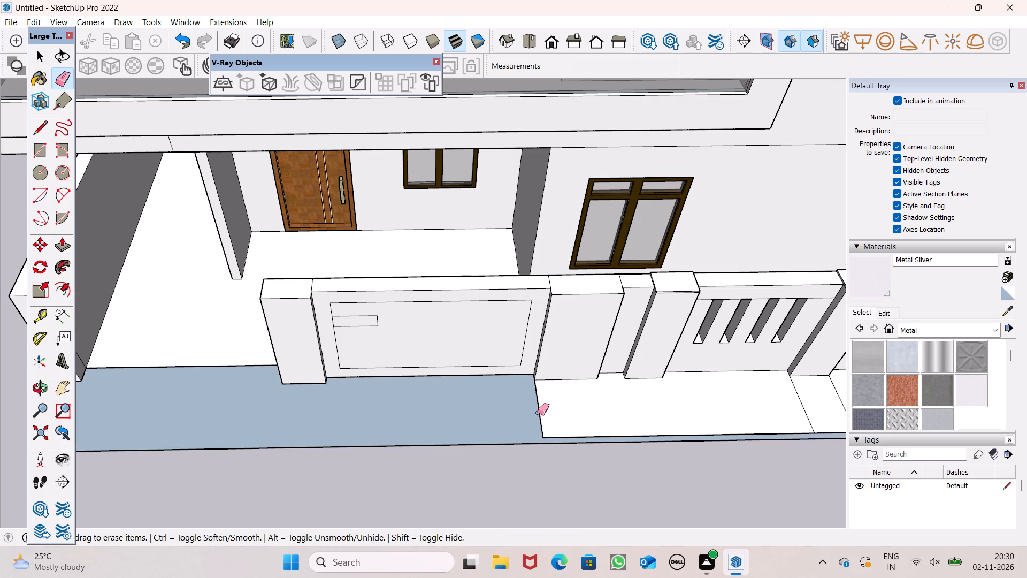
pyautogui.moveTo(538, 413); pyautogui.dragTo(664, 394)
pyautogui.scroll(-4, 179, 445)
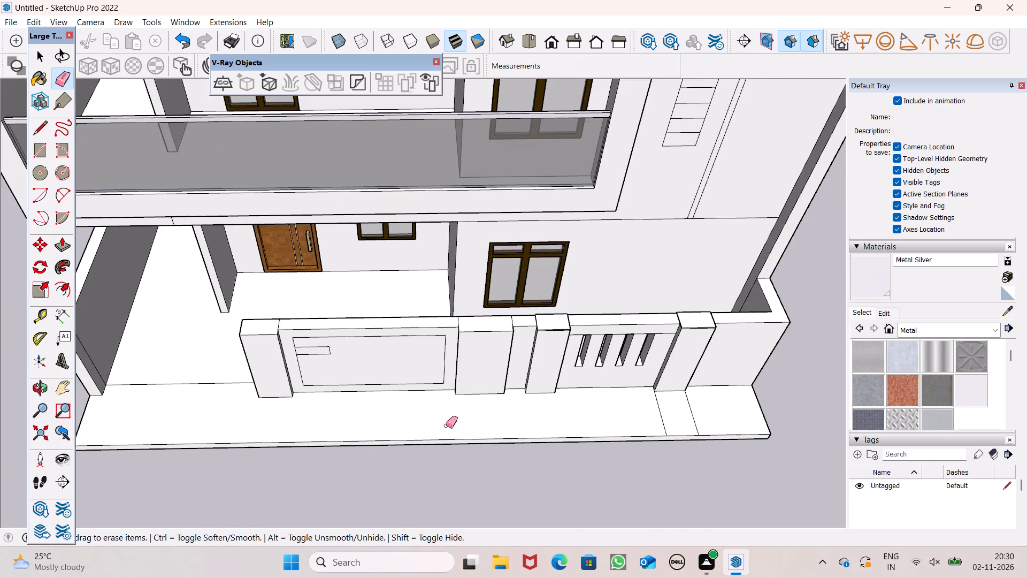
pyautogui.scroll(4, 503, 414)
pyautogui.moveTo(647, 406); pyautogui.dragTo(735, 412)
pyautogui.scroll(-5, 286, 410)
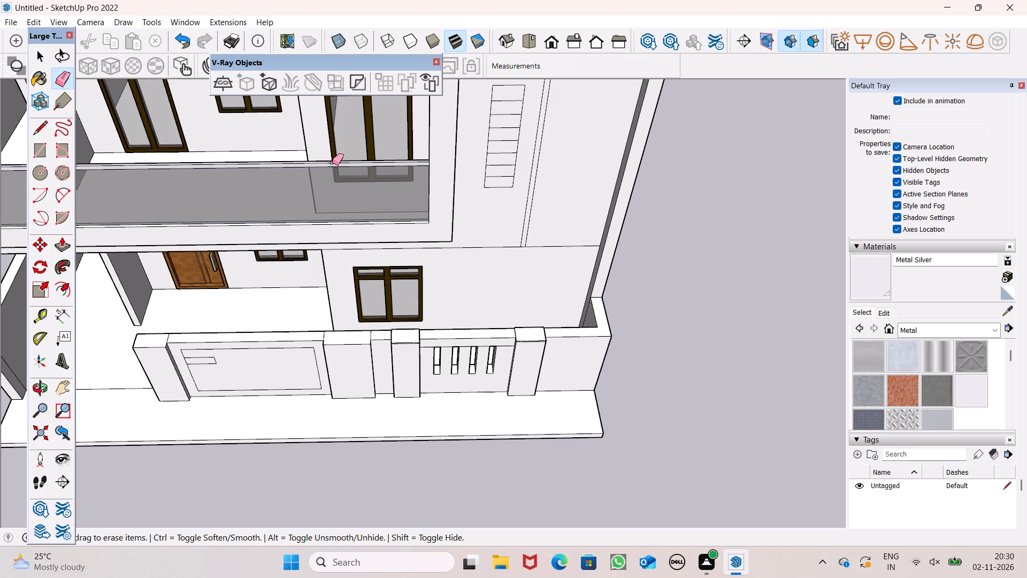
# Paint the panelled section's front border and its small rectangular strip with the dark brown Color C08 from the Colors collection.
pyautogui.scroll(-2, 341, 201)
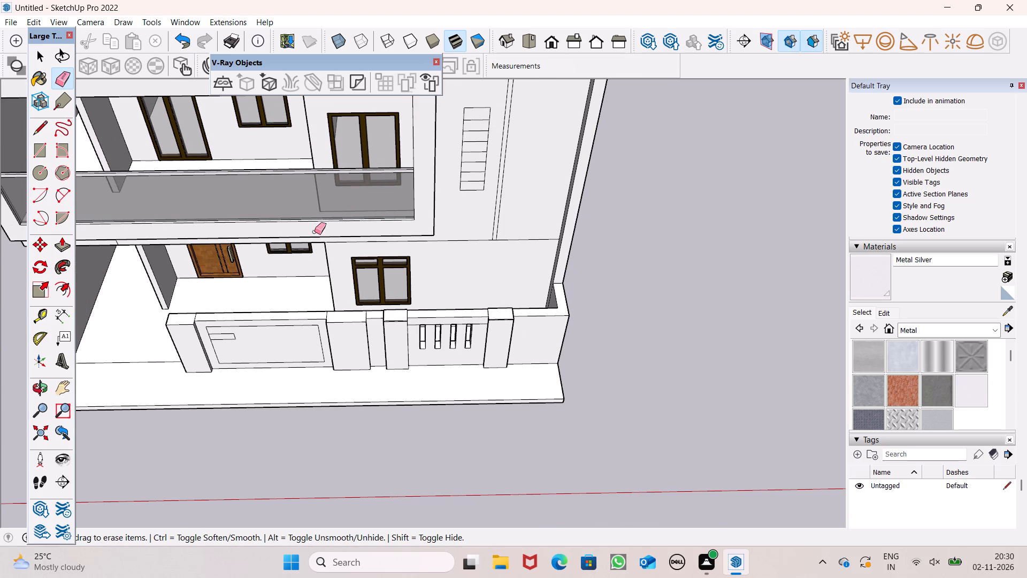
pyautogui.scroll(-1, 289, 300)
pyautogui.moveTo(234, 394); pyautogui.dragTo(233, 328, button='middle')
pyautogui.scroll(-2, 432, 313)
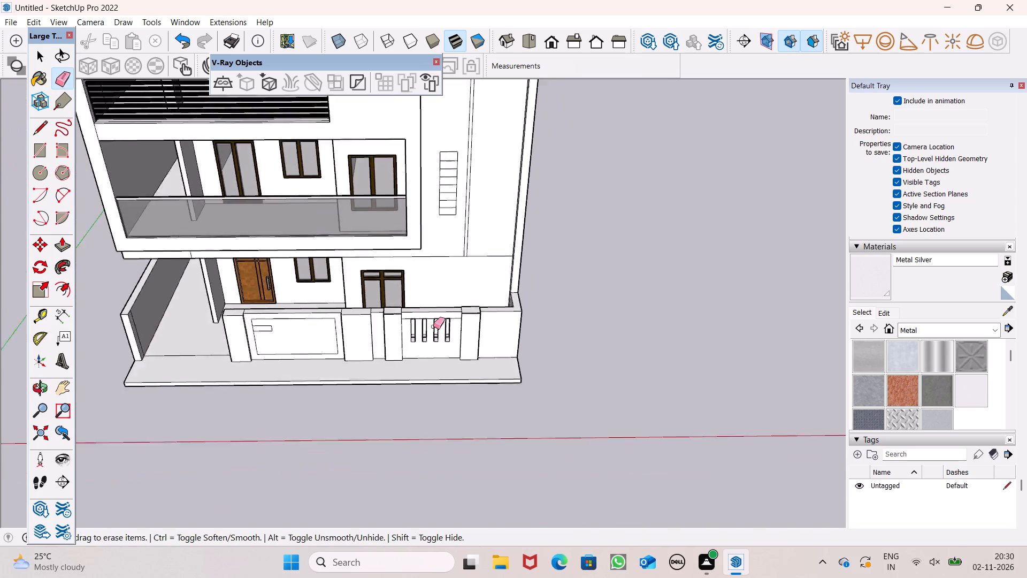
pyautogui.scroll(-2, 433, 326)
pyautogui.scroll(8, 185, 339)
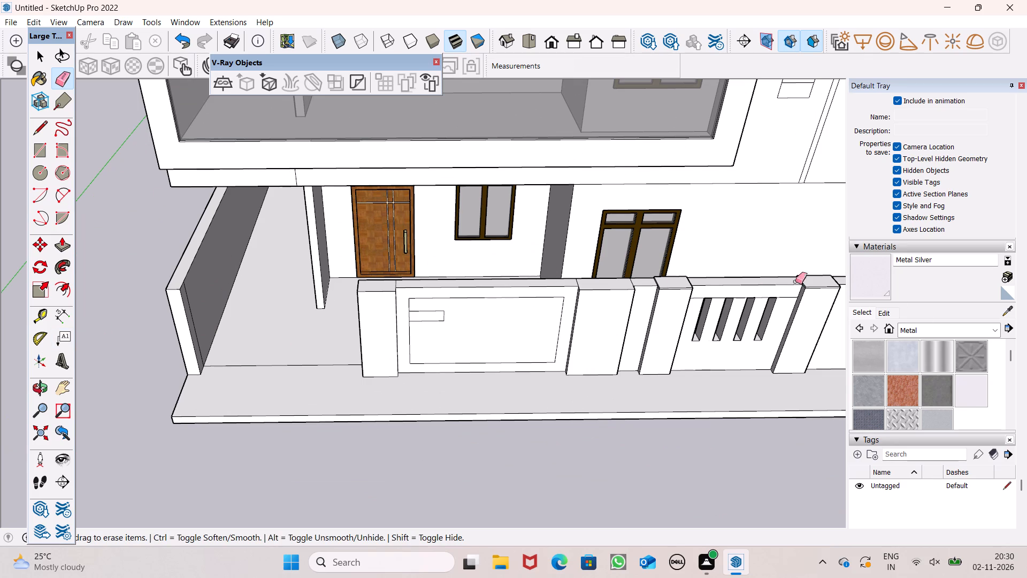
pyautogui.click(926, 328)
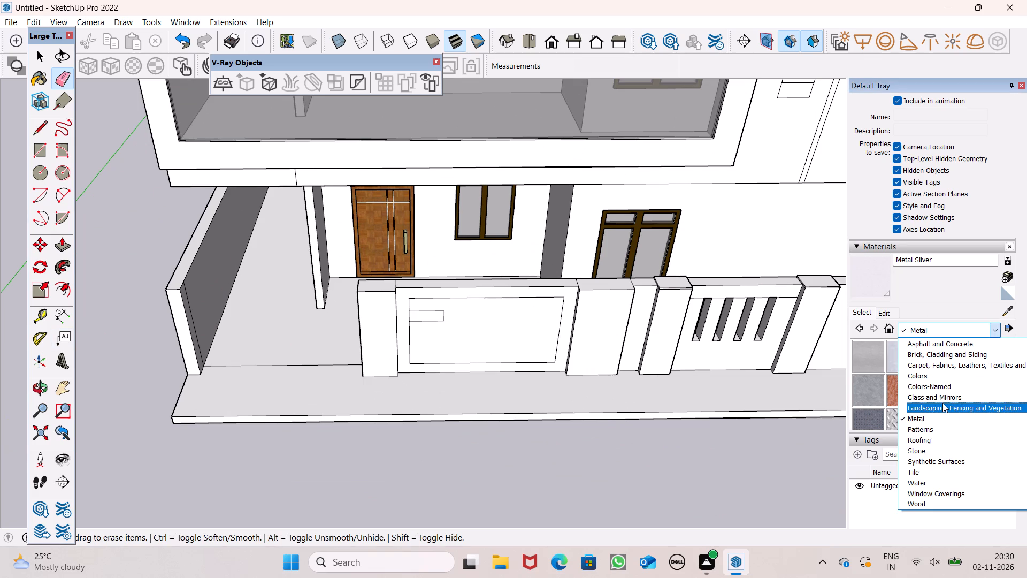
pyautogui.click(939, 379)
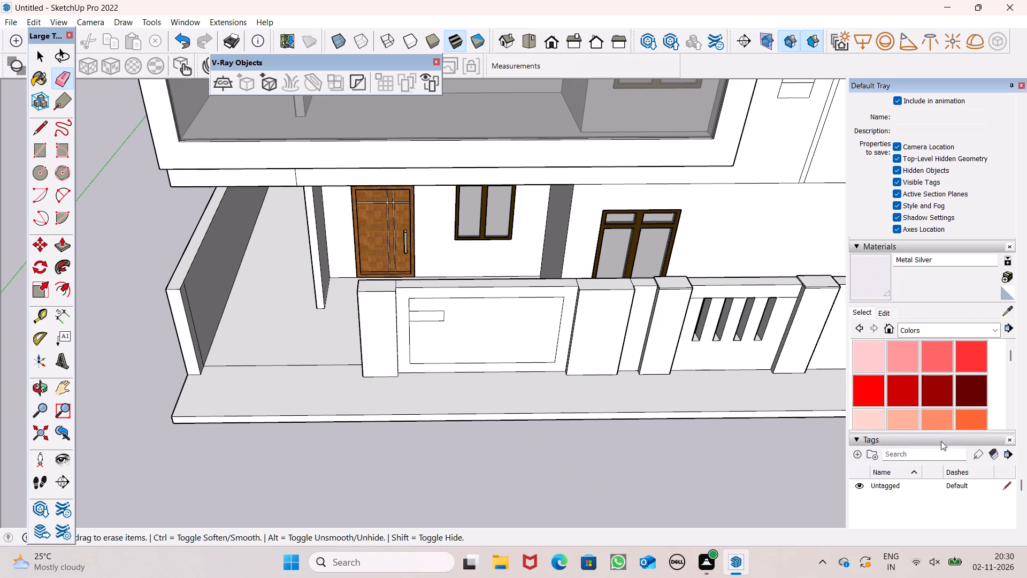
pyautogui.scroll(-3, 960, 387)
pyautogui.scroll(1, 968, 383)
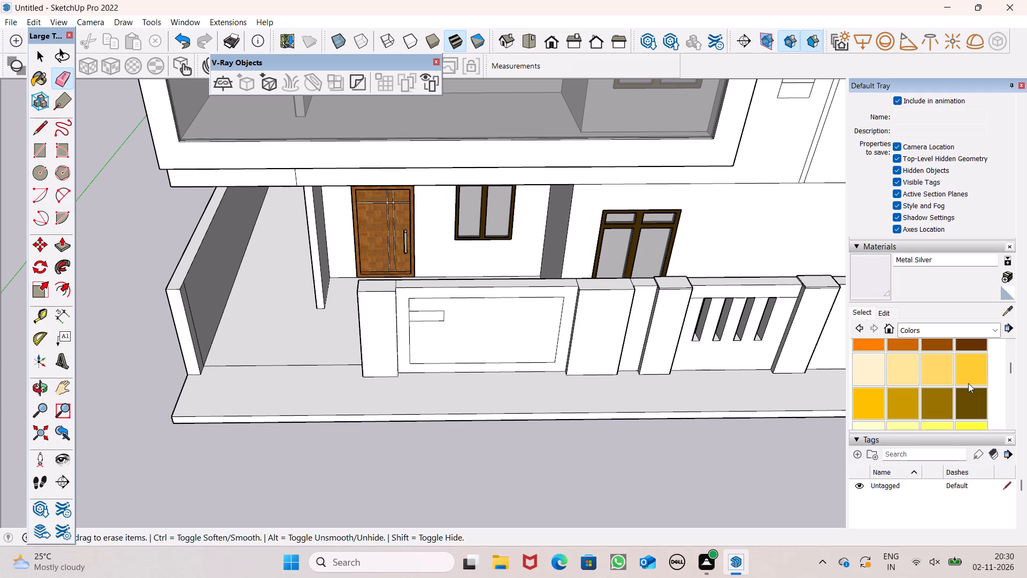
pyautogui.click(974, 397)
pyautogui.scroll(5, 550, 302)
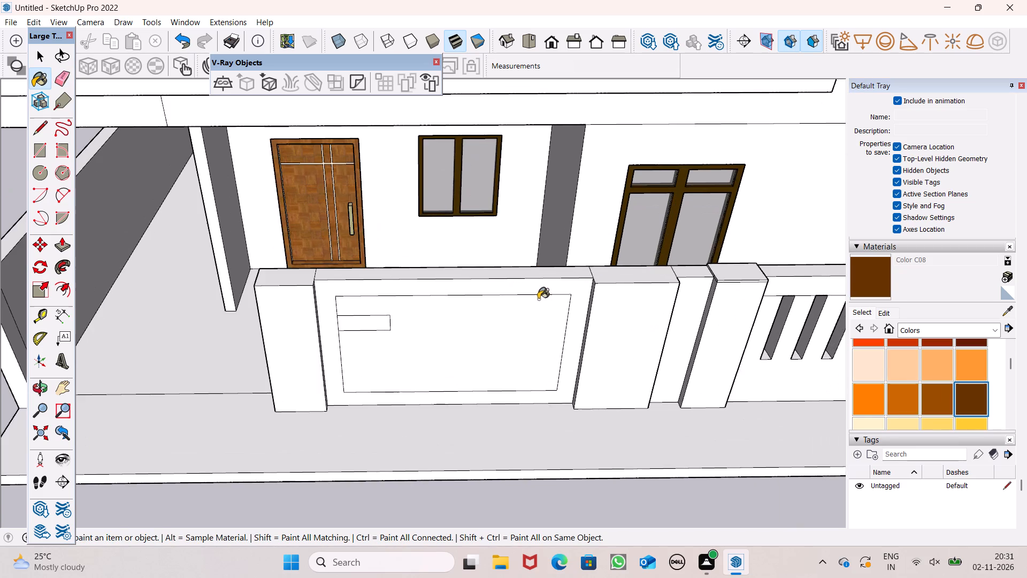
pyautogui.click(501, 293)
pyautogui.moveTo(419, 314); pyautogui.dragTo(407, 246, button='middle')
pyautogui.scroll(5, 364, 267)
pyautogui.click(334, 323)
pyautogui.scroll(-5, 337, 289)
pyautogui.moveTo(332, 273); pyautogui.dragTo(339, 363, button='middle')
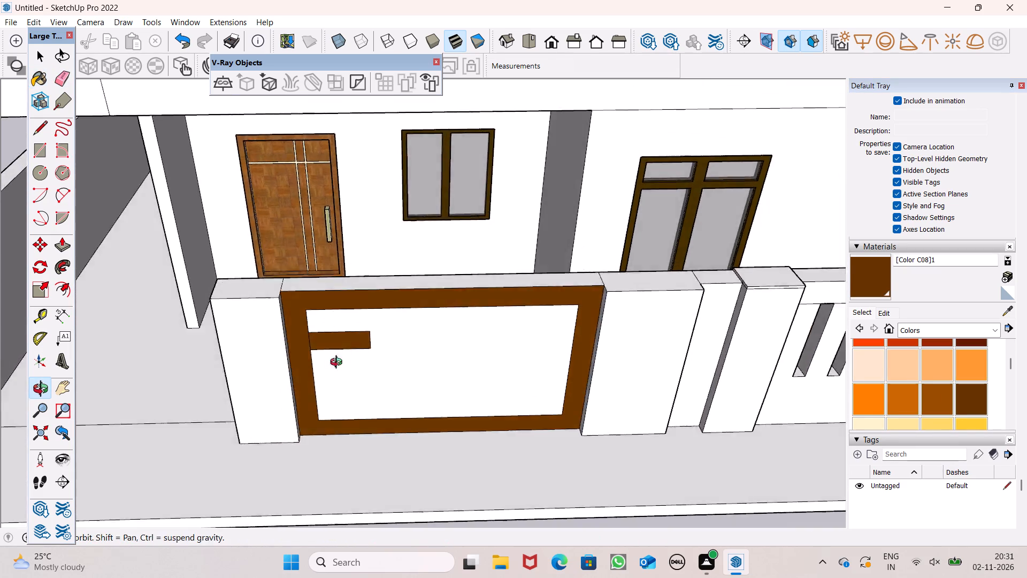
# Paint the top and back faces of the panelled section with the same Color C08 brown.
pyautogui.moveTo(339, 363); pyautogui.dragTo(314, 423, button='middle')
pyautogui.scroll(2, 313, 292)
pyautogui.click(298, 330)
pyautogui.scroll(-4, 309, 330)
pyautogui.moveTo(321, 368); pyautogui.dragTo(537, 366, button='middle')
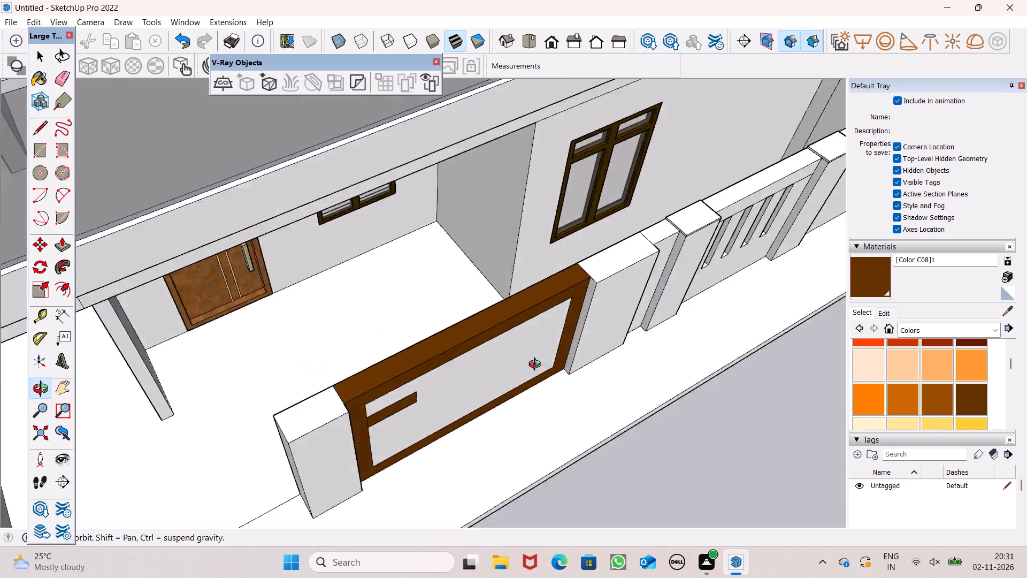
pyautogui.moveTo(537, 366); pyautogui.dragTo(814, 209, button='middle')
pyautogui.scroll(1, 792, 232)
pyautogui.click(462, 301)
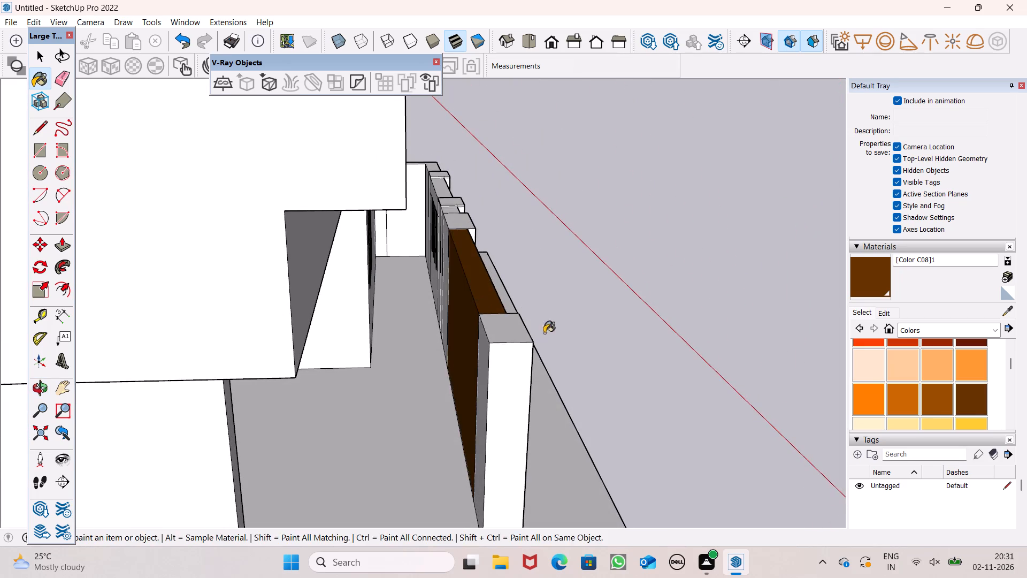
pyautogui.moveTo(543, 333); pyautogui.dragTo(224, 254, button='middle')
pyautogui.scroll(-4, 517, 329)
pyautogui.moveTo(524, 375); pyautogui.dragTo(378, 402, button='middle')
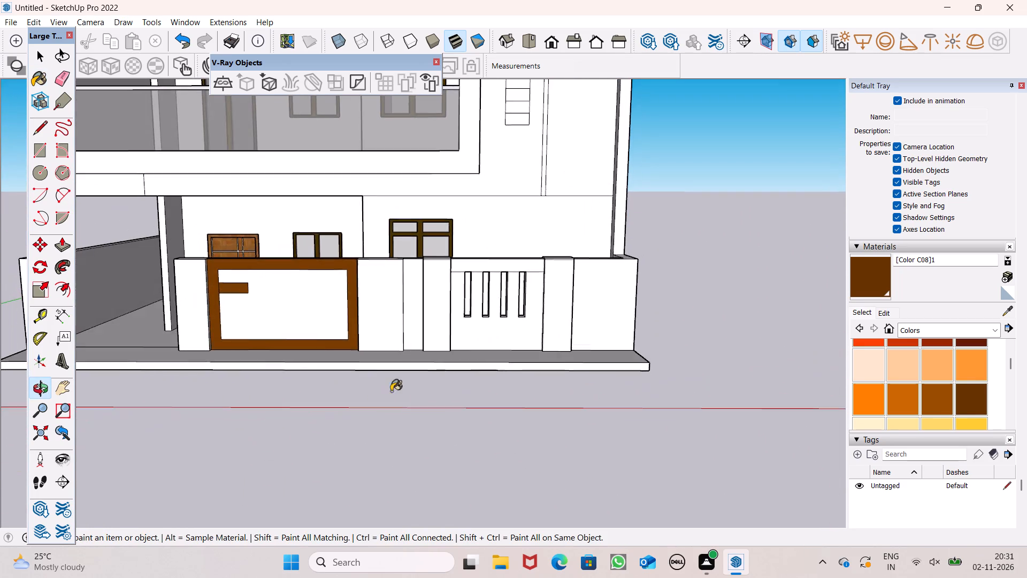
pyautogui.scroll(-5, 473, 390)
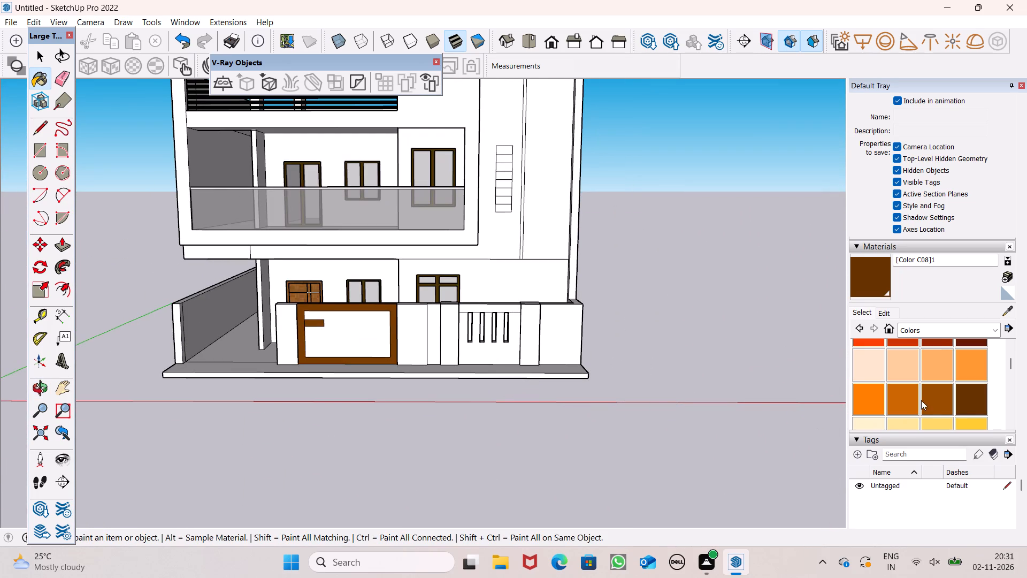
# Paint the panelled section's front border and small rectangular strip with Wood Veneer 01 from the Wood collection.
pyautogui.click(939, 336)
pyautogui.click(930, 504)
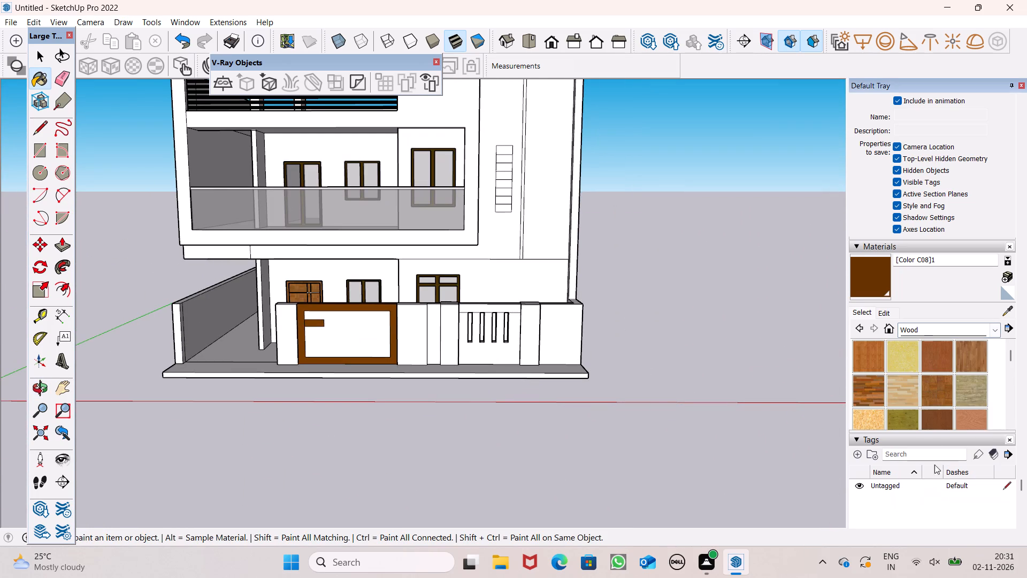
pyautogui.click(930, 421)
pyautogui.scroll(7, 327, 316)
pyautogui.click(323, 302)
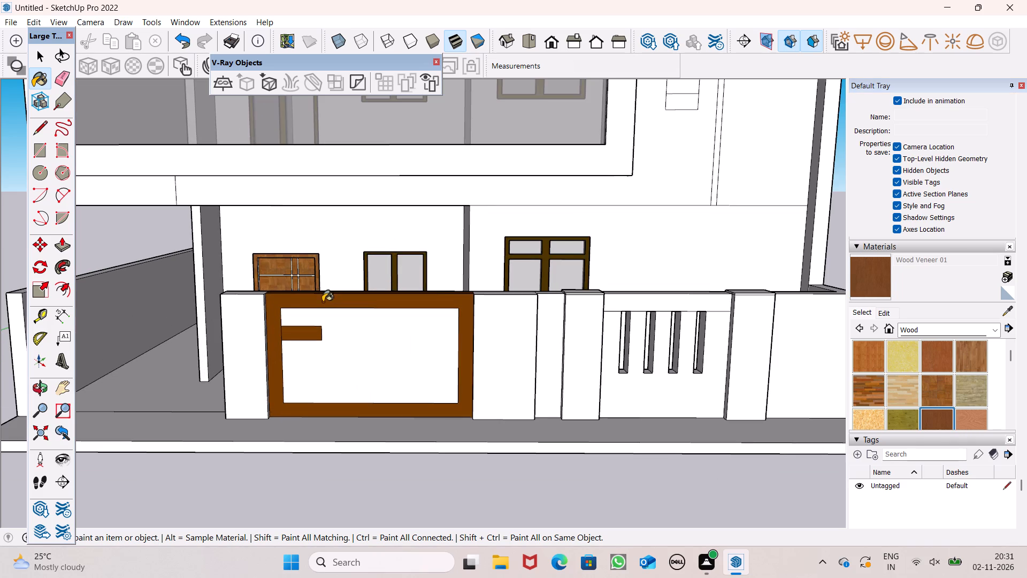
pyautogui.scroll(8, 283, 308)
pyautogui.click(293, 358)
pyautogui.scroll(-5, 328, 340)
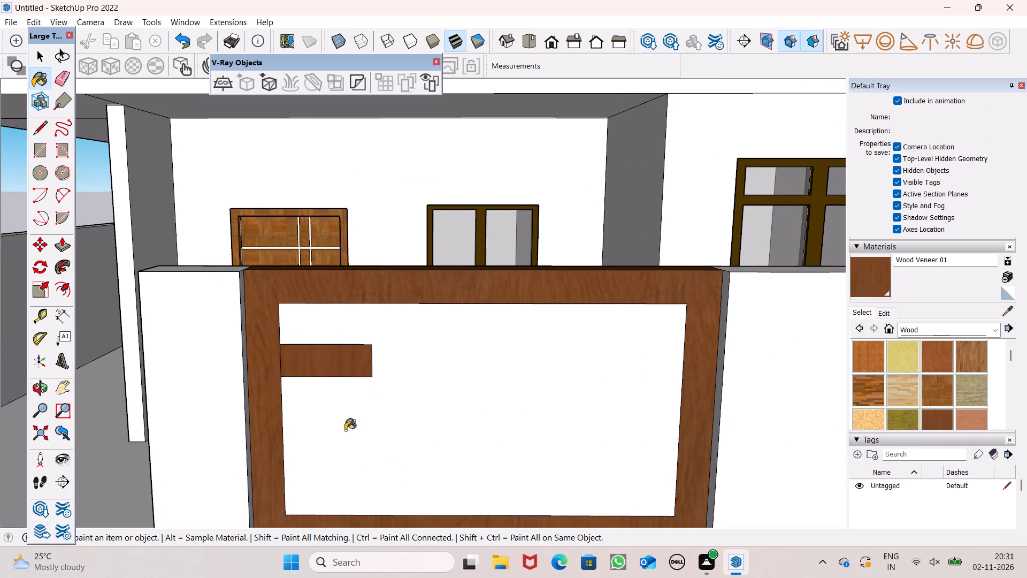
pyautogui.scroll(-5, 405, 134)
# Paint the back and top faces of the panelled section with Wood Veneer 01.
pyautogui.moveTo(312, 324); pyautogui.dragTo(744, 406, button='middle')
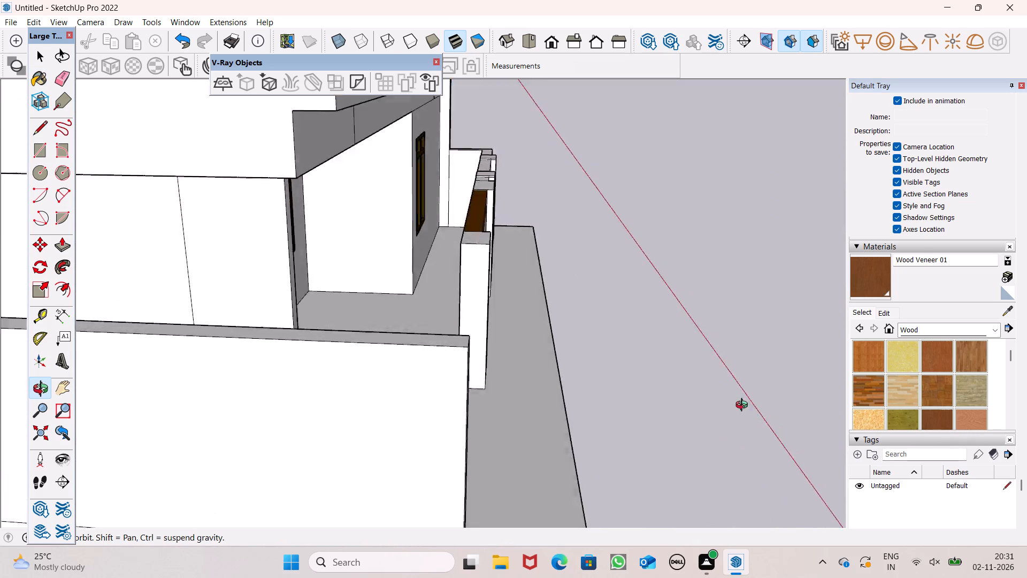
pyautogui.moveTo(744, 406); pyautogui.dragTo(793, 420, button='middle')
pyautogui.scroll(5, 476, 312)
pyautogui.click(463, 221)
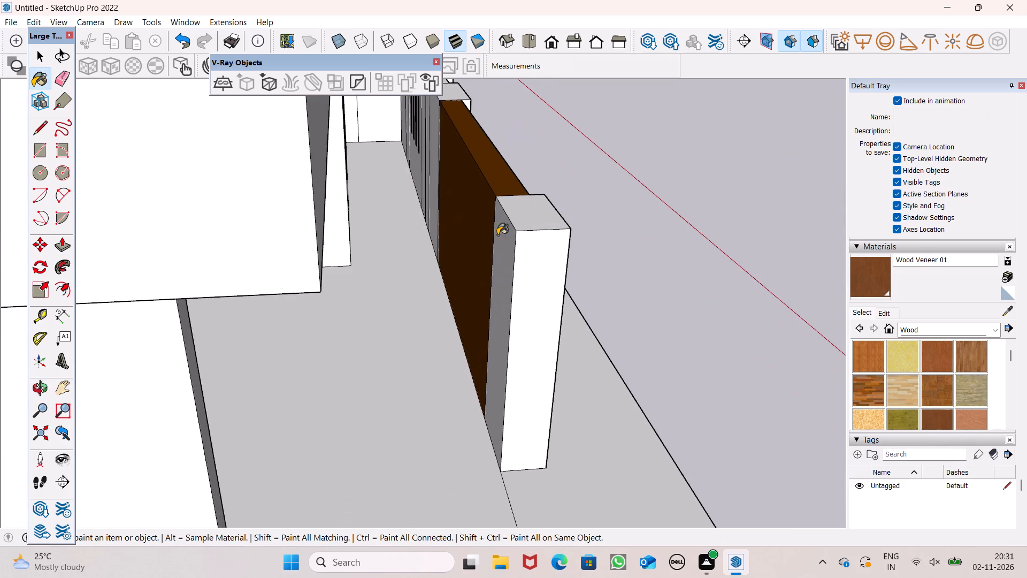
pyautogui.moveTo(558, 275); pyautogui.dragTo(37, 382, button='middle')
pyautogui.click(305, 219)
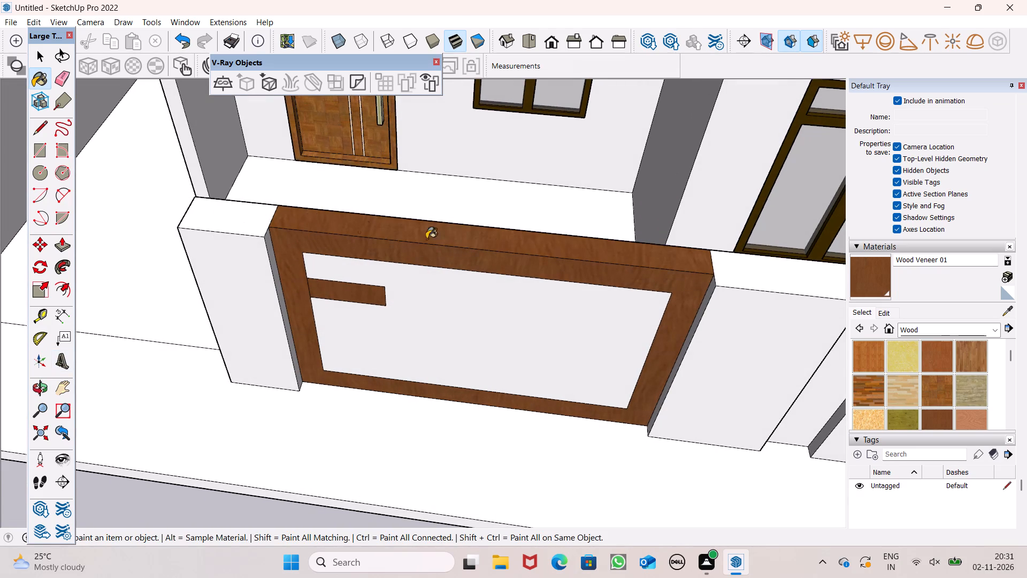
# Paint the large inner panel of the panelled section with the Wood Floor material.
pyautogui.scroll(-2, 466, 284)
pyautogui.moveTo(465, 342); pyautogui.dragTo(474, 214, button='middle')
pyautogui.scroll(1, 471, 215)
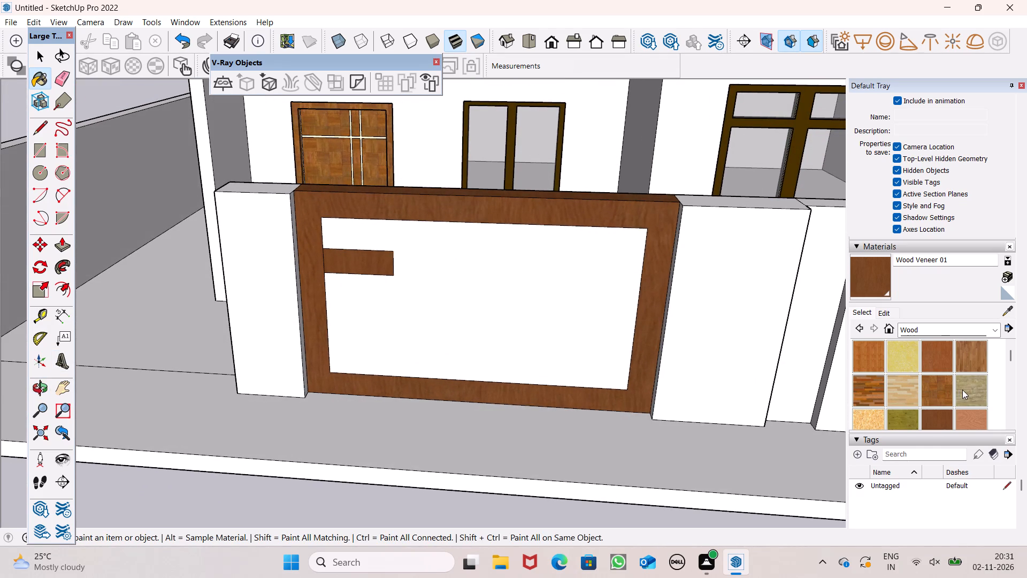
pyautogui.click(968, 360)
pyautogui.click(458, 337)
# Push/Pull the small rectangular strip about 15/16" into the panel to recess it.
pyautogui.scroll(-3, 426, 324)
pyautogui.moveTo(454, 349); pyautogui.dragTo(481, 317, button='middle')
pyautogui.scroll(1, 482, 317)
pyautogui.scroll(3, 413, 241)
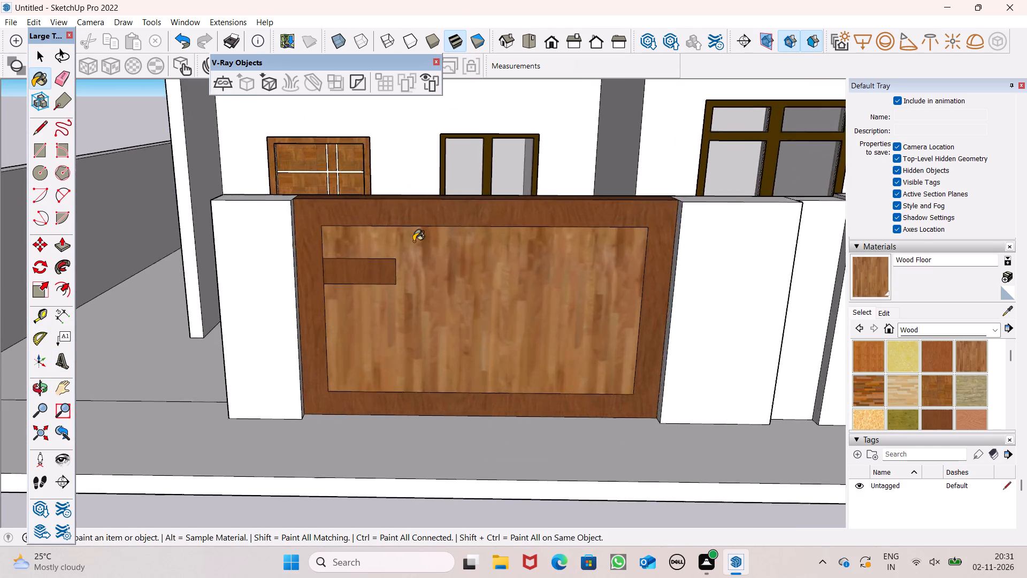
pyautogui.scroll(3, 413, 241)
pyautogui.click(67, 245)
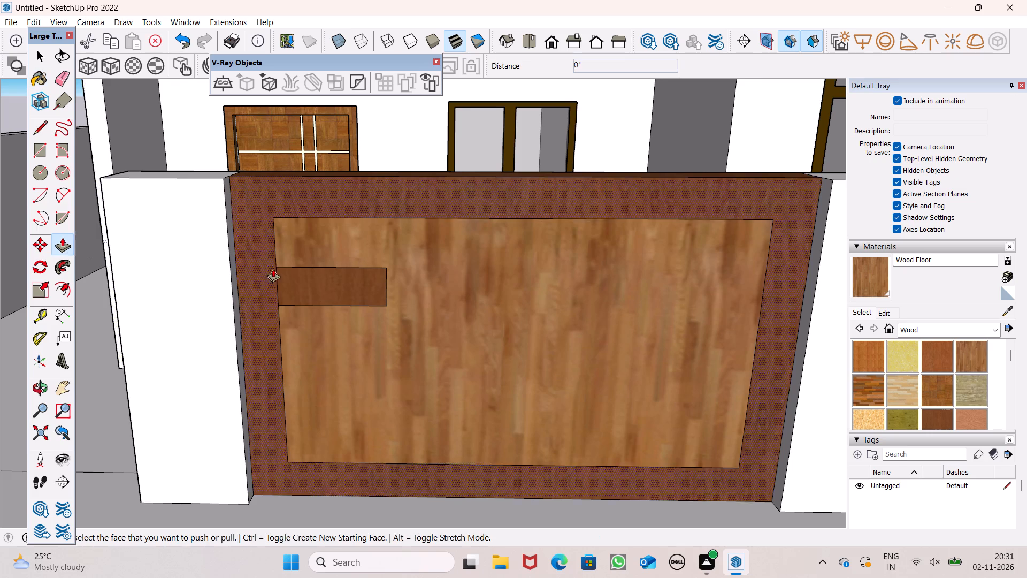
pyautogui.moveTo(298, 283); pyautogui.dragTo(296, 348, button='middle')
pyautogui.scroll(8, 297, 345)
pyautogui.moveTo(309, 353); pyautogui.dragTo(313, 348)
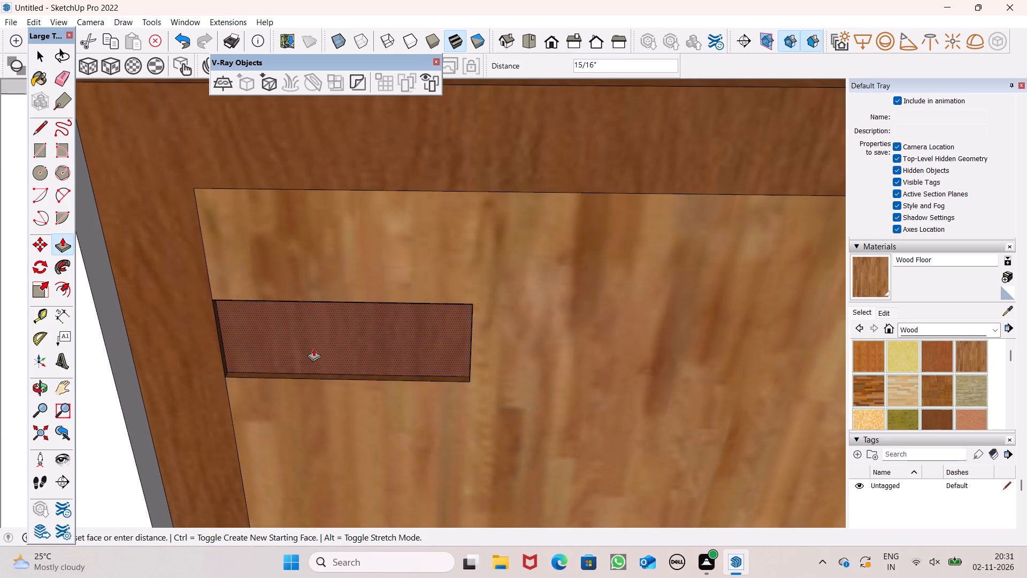
pyautogui.moveTo(313, 348); pyautogui.dragTo(314, 348)
pyautogui.press('space')
# Examine the recessed strip and the wood-finished panelled section up close and against the whole house front.
pyautogui.scroll(-5, 303, 322)
pyautogui.moveTo(352, 366); pyautogui.dragTo(344, 214, button='middle')
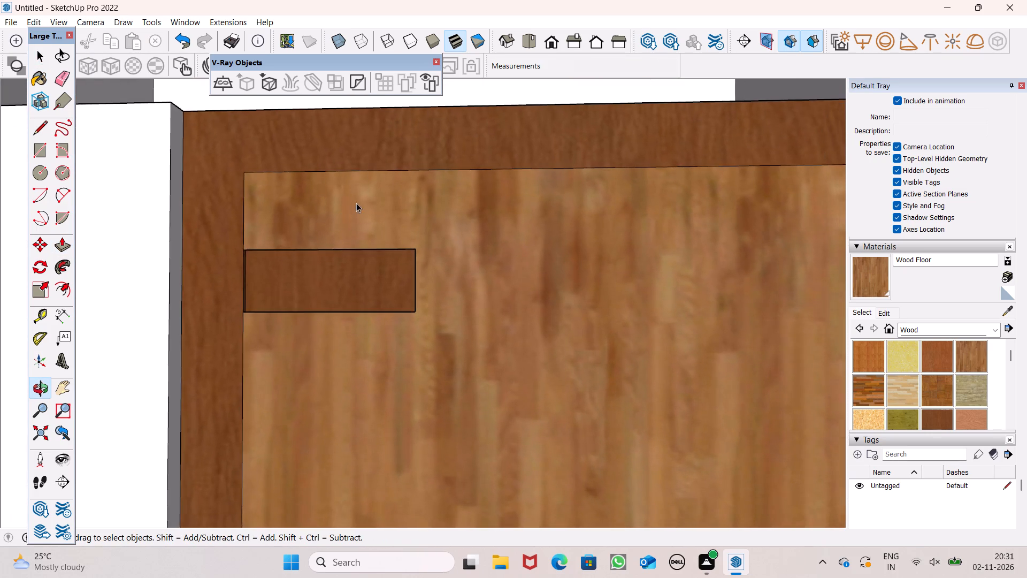
pyautogui.scroll(-12, 364, 210)
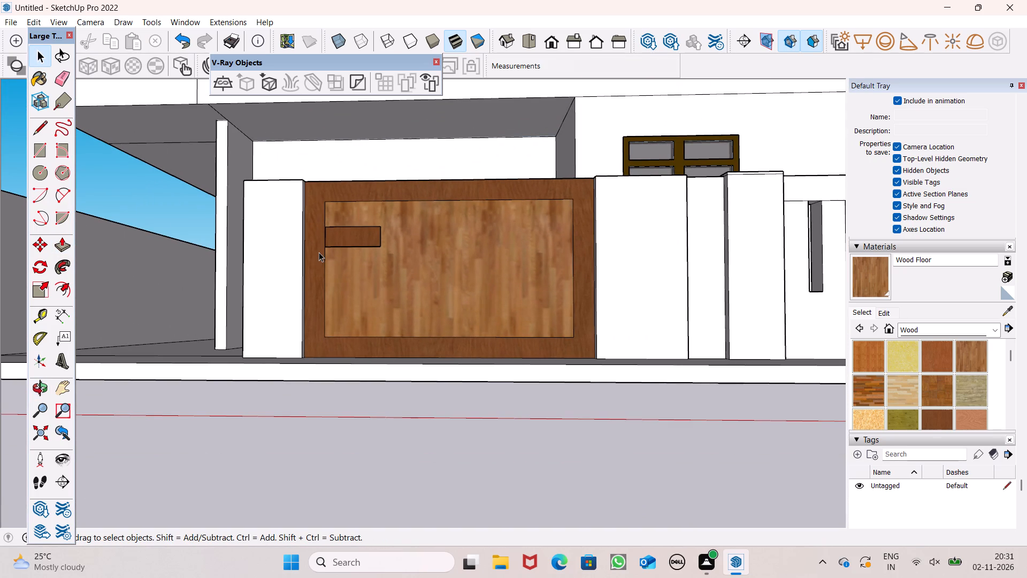
pyautogui.scroll(7, 319, 246)
pyautogui.scroll(1, 412, 238)
pyautogui.moveTo(407, 246); pyautogui.dragTo(272, 302, button='middle')
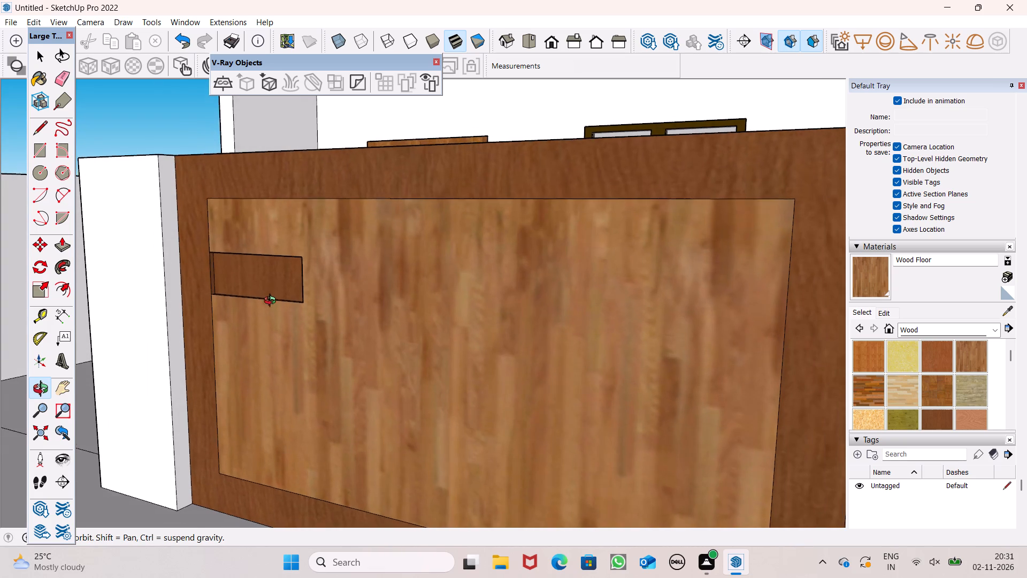
pyautogui.moveTo(272, 302); pyautogui.dragTo(418, 341, button='middle')
pyautogui.scroll(-4, 310, 249)
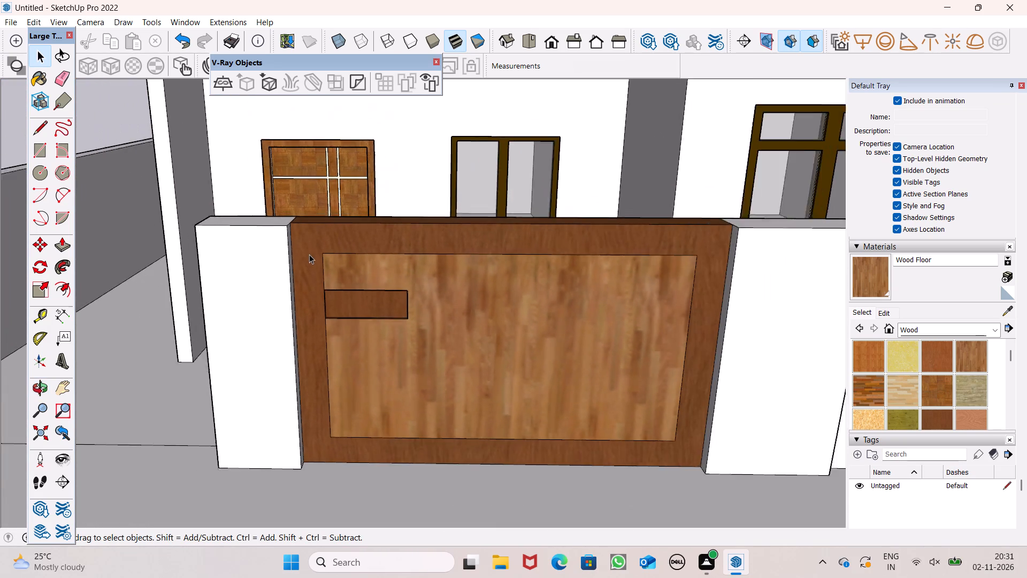
pyautogui.scroll(-9, 309, 254)
pyautogui.scroll(-2, 518, 202)
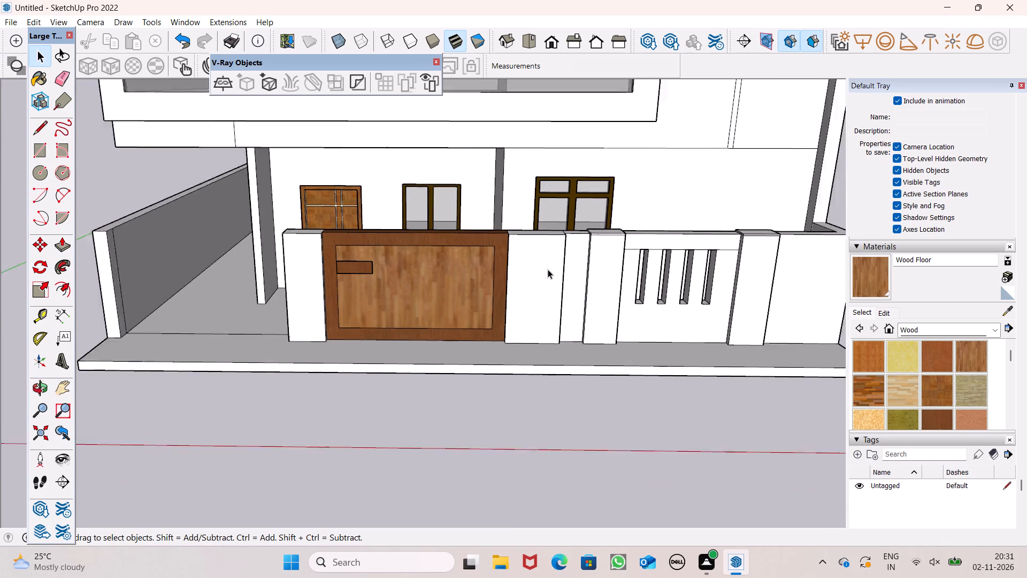
pyautogui.scroll(-2, 548, 269)
pyautogui.scroll(-5, 472, 313)
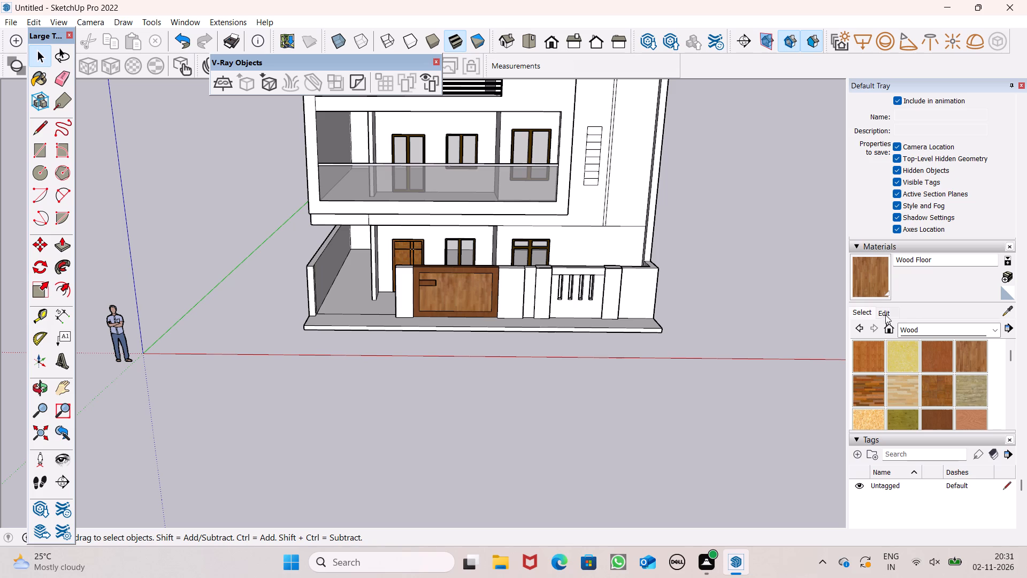
# Look through the Colors, Landscaping, Fencing and Vegetation, and Brick, Cladding and Siding material collections for a boundary wall finish.
pyautogui.click(931, 328)
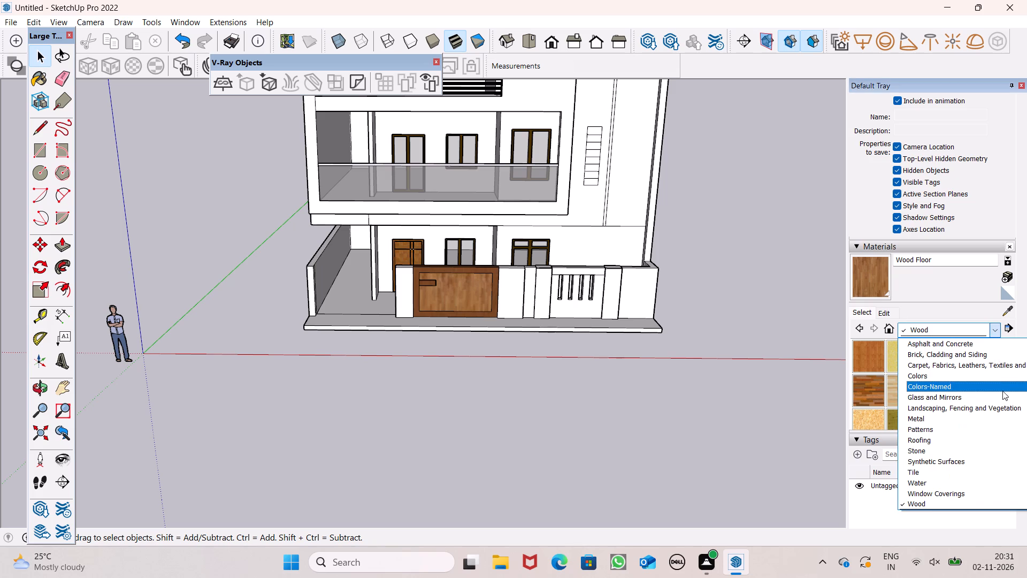
pyautogui.click(997, 376)
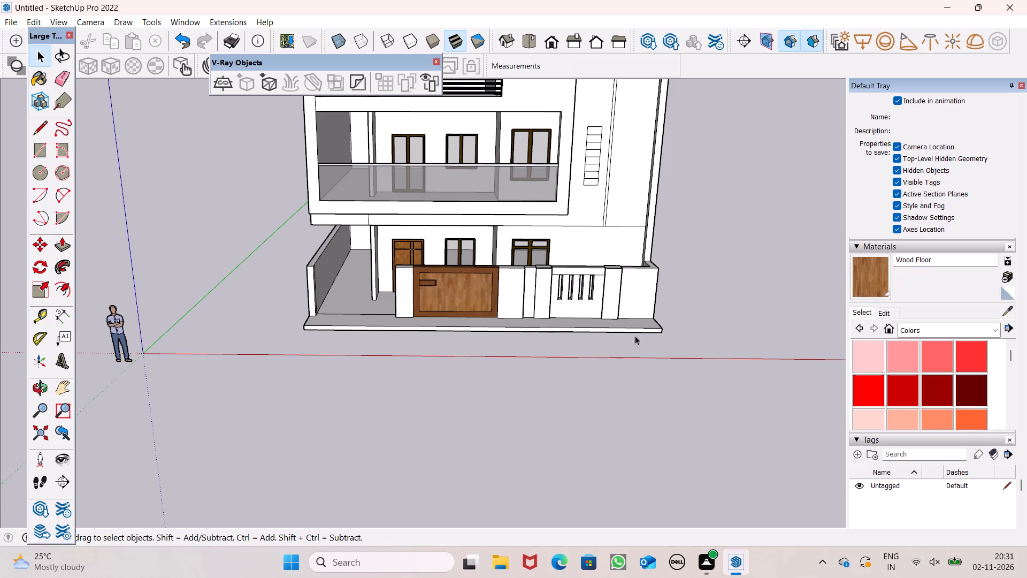
pyautogui.press('space')
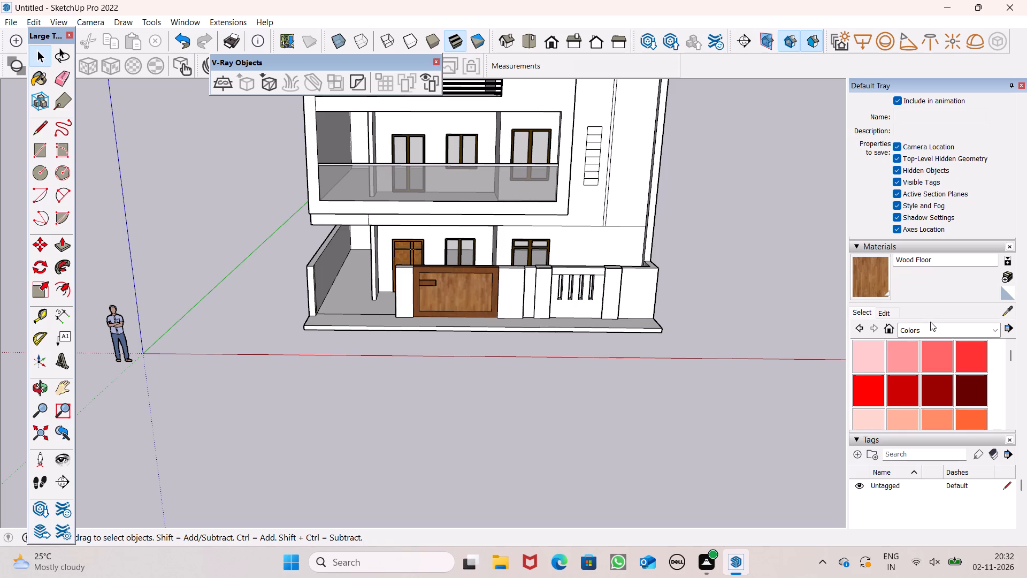
pyautogui.click(928, 329)
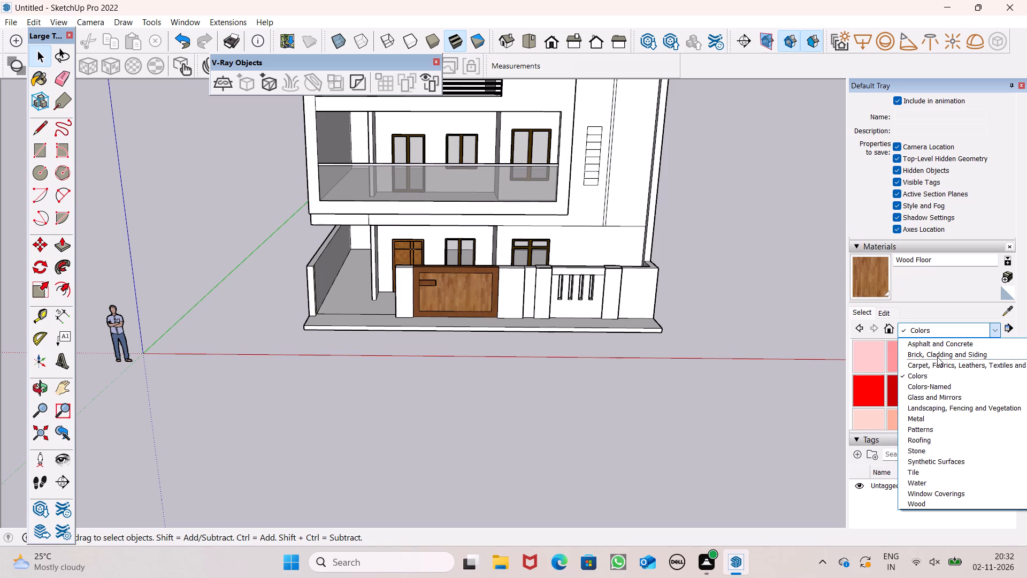
pyautogui.click(937, 357)
pyautogui.scroll(-3, 931, 378)
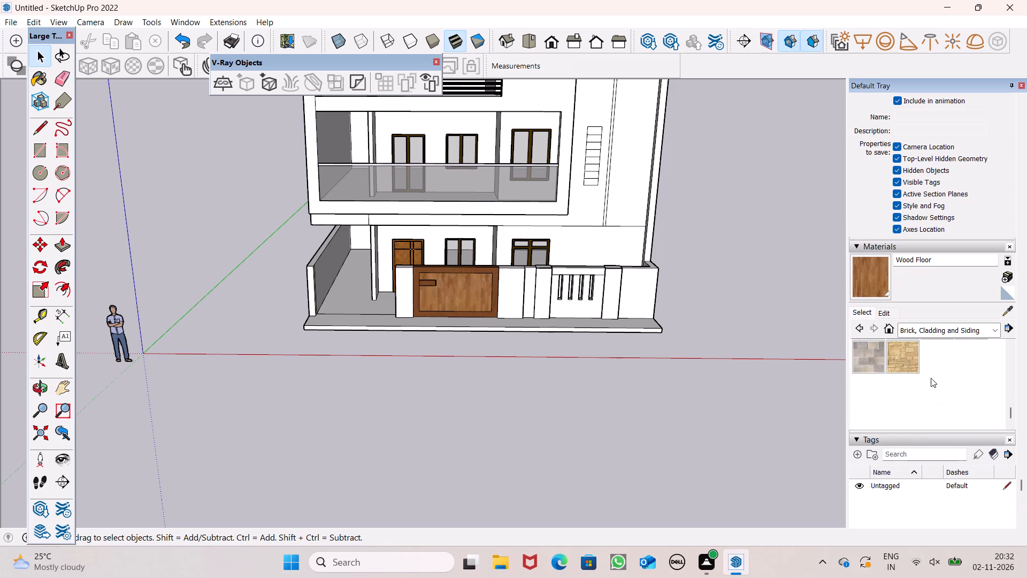
pyautogui.scroll(1, 937, 374)
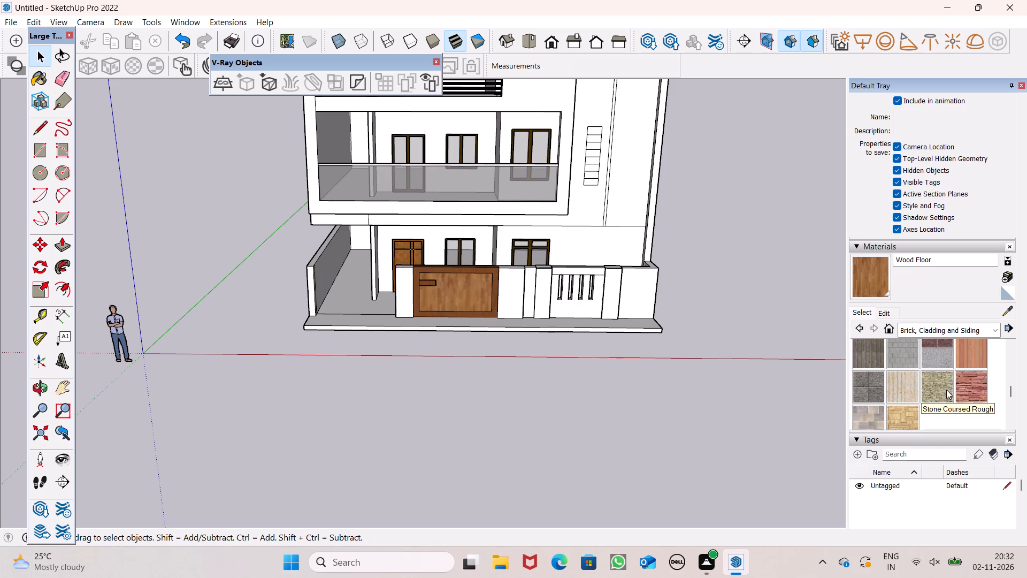
pyautogui.scroll(-1, 949, 392)
pyautogui.scroll(4, 950, 393)
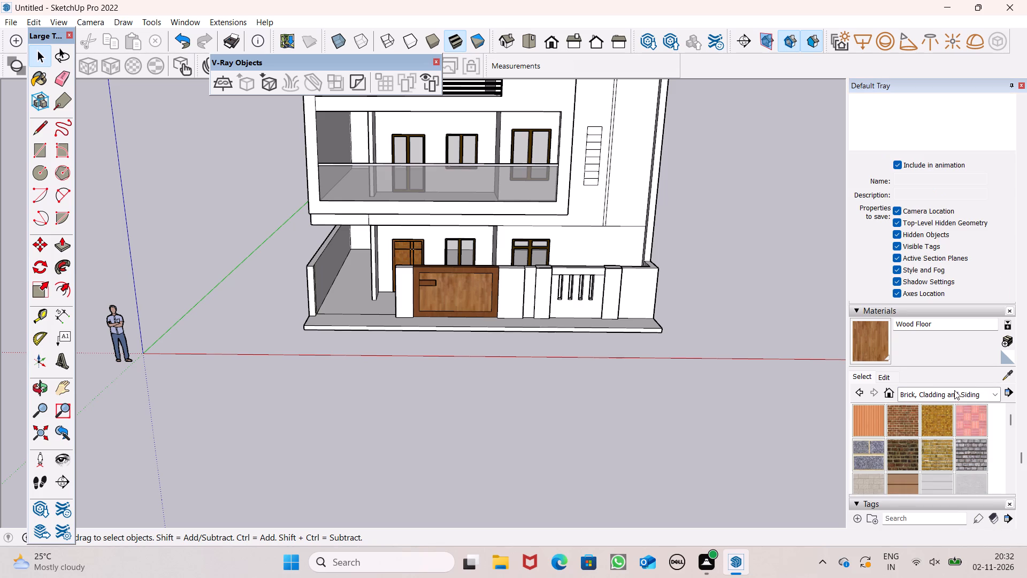
pyautogui.click(954, 390)
pyautogui.click(934, 475)
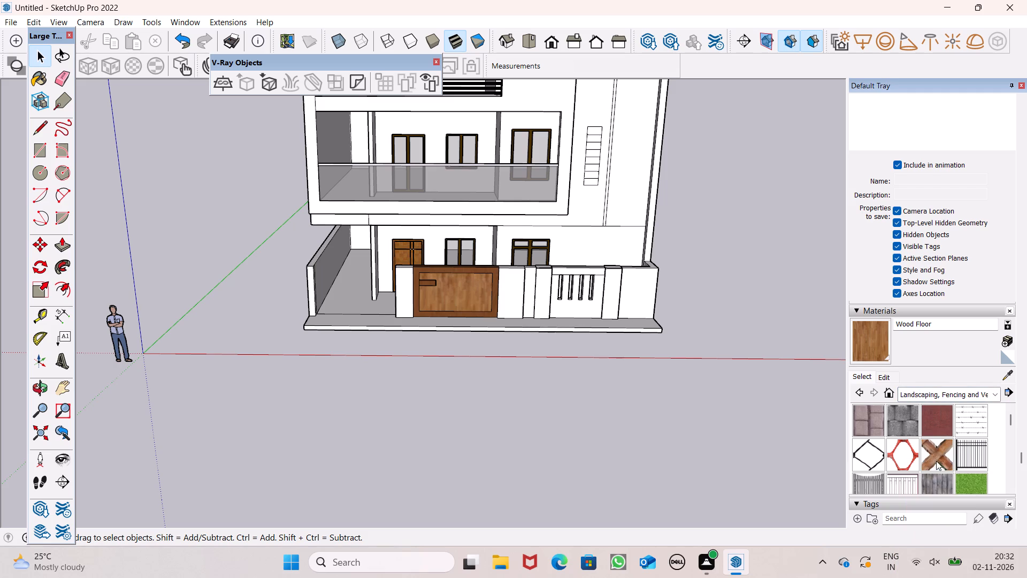
pyautogui.scroll(-2, 941, 451)
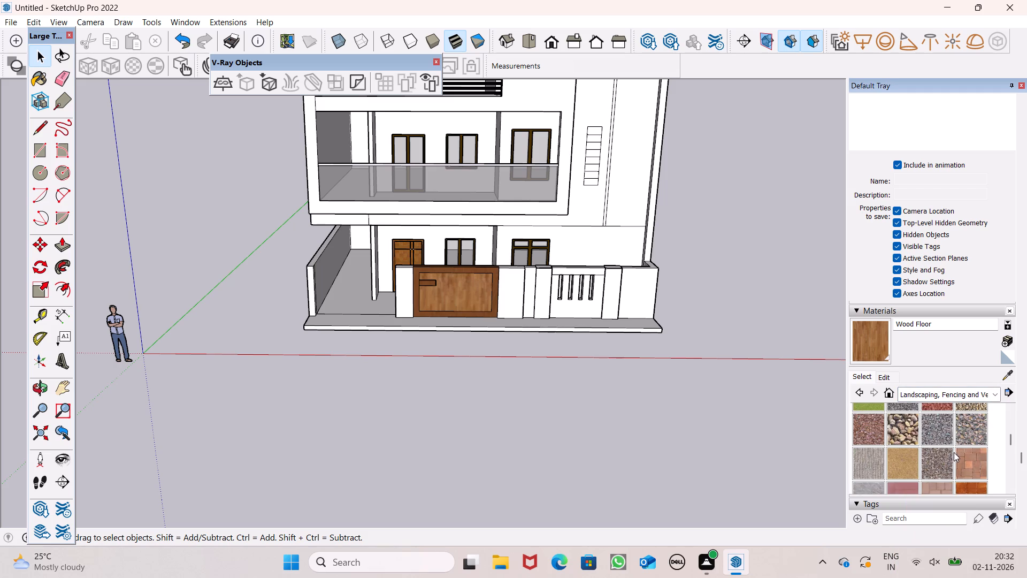
pyautogui.scroll(-4, 954, 452)
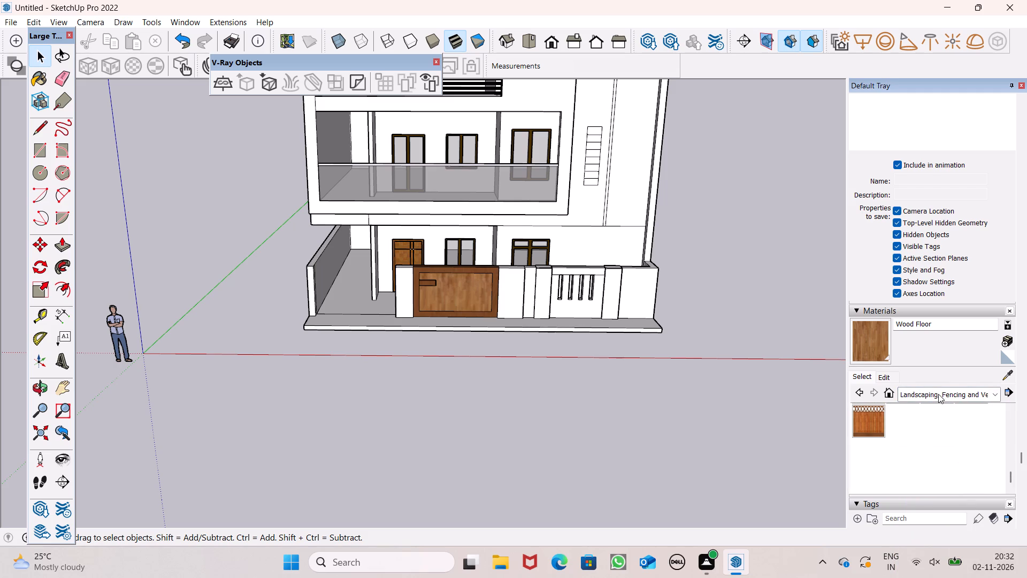
pyautogui.click(938, 394)
pyautogui.click(937, 422)
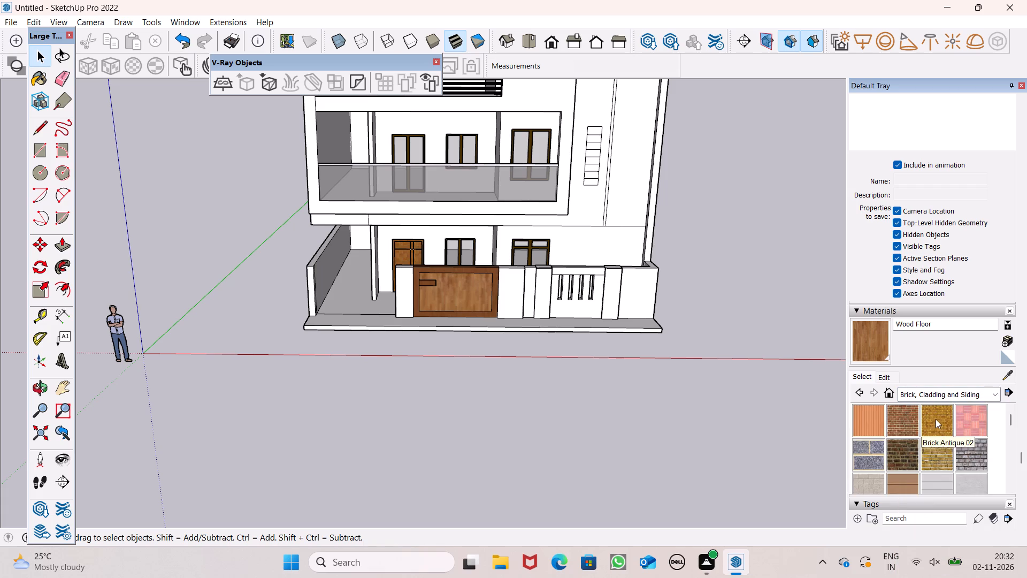
pyautogui.scroll(-2, 955, 441)
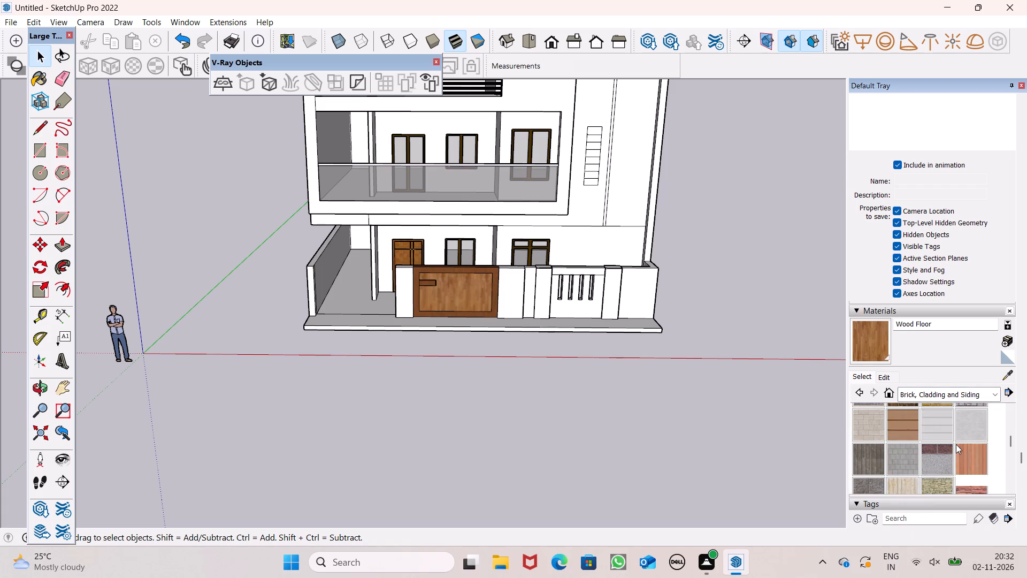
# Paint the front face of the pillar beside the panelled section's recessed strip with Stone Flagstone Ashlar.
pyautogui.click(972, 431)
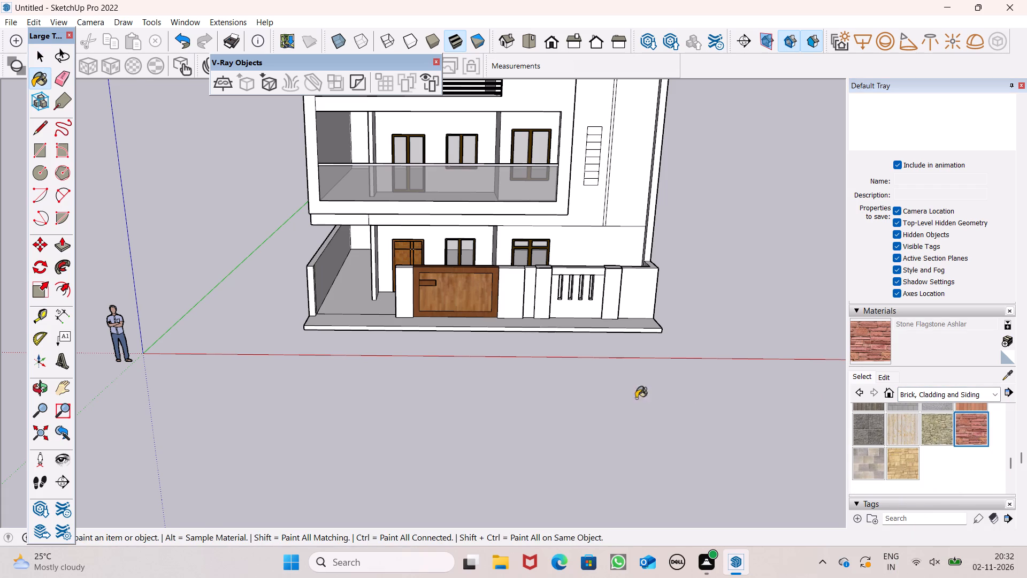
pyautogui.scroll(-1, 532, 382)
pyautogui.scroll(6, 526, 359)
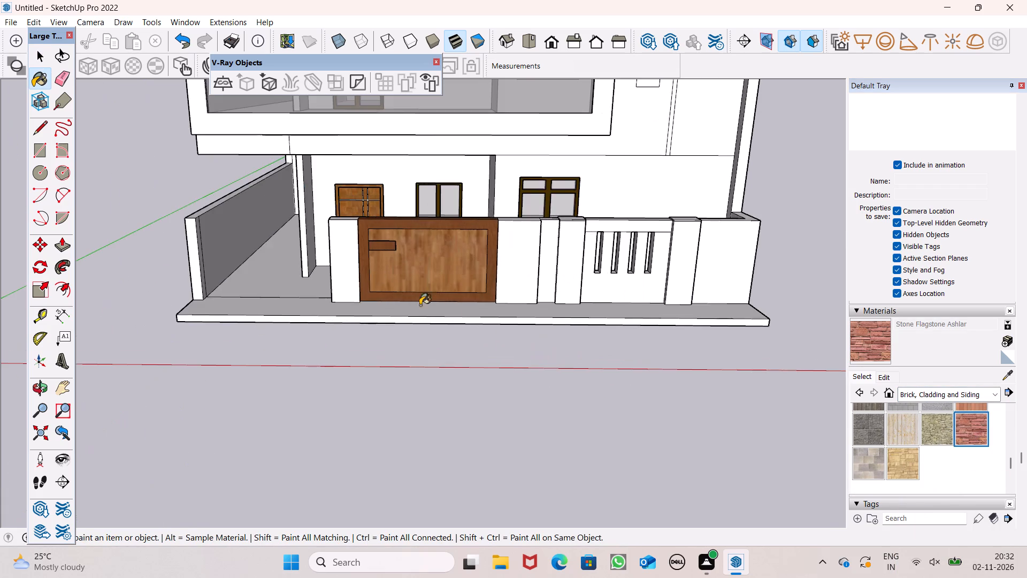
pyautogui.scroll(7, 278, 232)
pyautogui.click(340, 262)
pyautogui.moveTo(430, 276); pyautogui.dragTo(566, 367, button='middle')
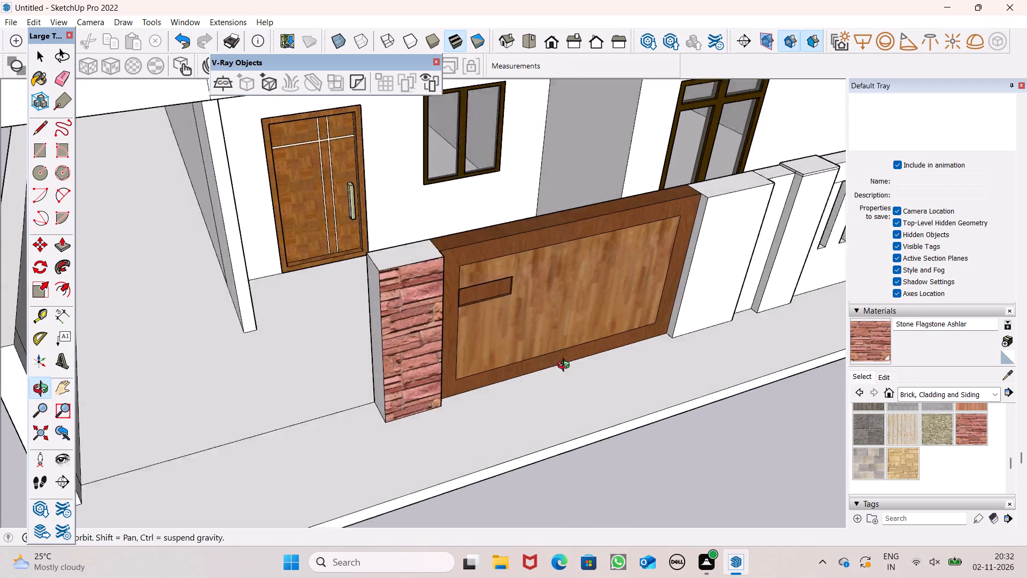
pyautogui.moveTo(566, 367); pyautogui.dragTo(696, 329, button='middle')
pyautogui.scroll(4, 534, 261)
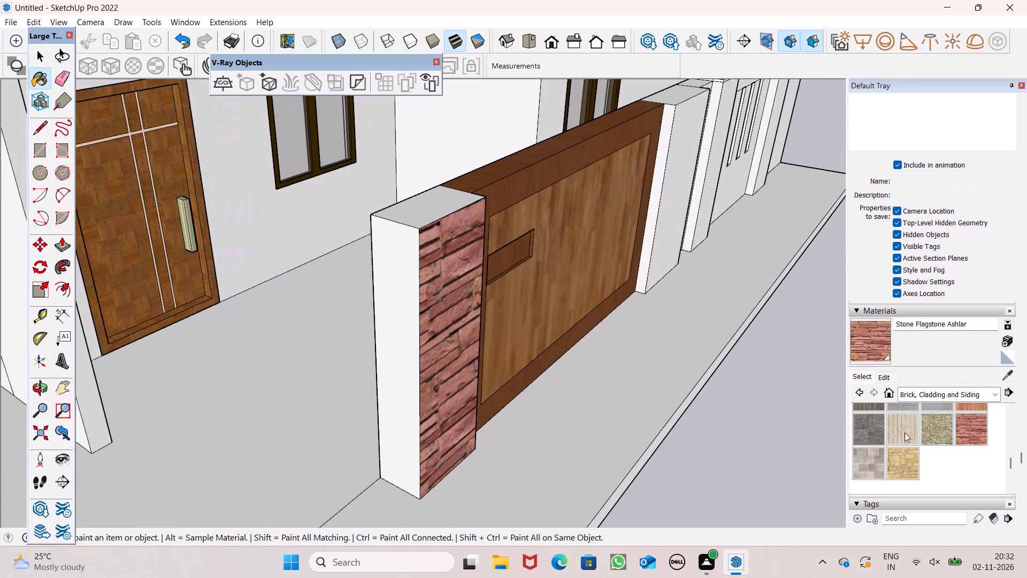
# Paint the front, top and side faces of the pillar beside the panelled section's recessed strip with Stone Coursed Rough.
pyautogui.click(946, 438)
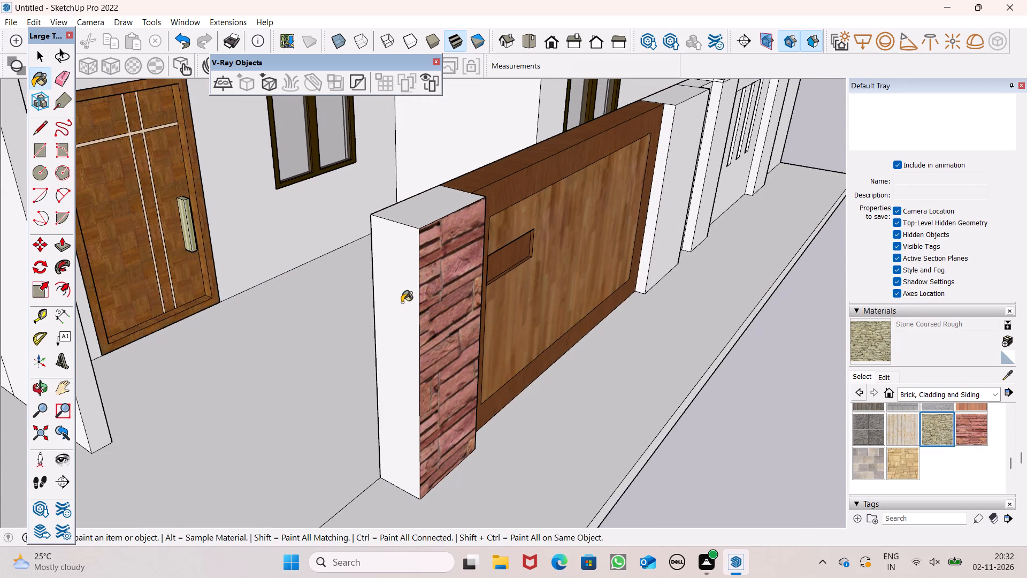
pyautogui.click(402, 302)
pyautogui.click(409, 223)
pyautogui.click(432, 278)
pyautogui.moveTo(290, 326); pyautogui.dragTo(496, 347, button='middle')
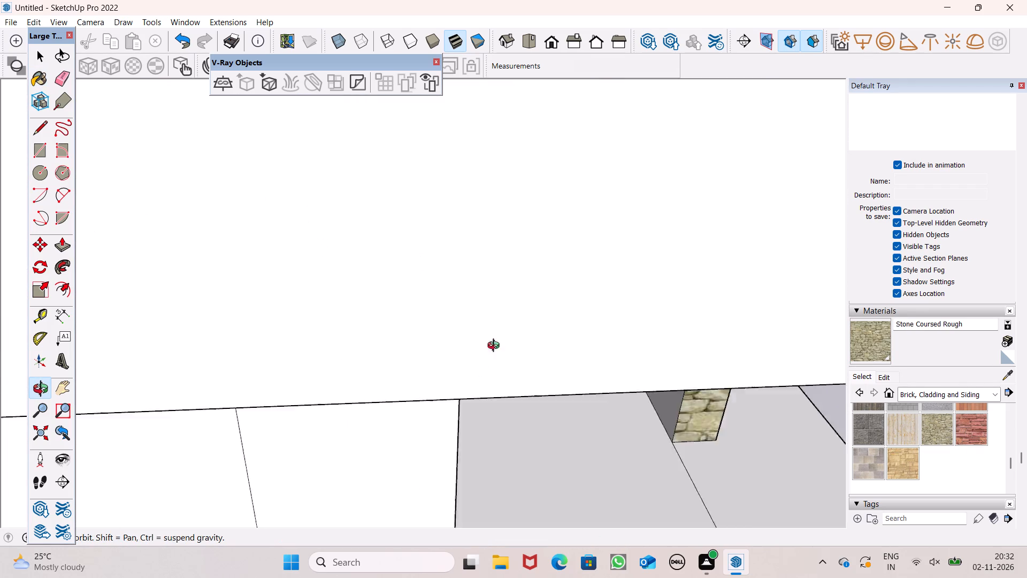
pyautogui.moveTo(496, 347); pyautogui.dragTo(540, 334, button='middle')
pyautogui.click(693, 354)
pyautogui.moveTo(753, 363); pyautogui.dragTo(14, 292, button='middle')
pyautogui.scroll(1, 14, 292)
pyautogui.click(159, 263)
# Paint the top and front faces of the narrow set-back wall piece between the two white pillars with Stone Coursed Rough.
pyautogui.scroll(-7, 205, 277)
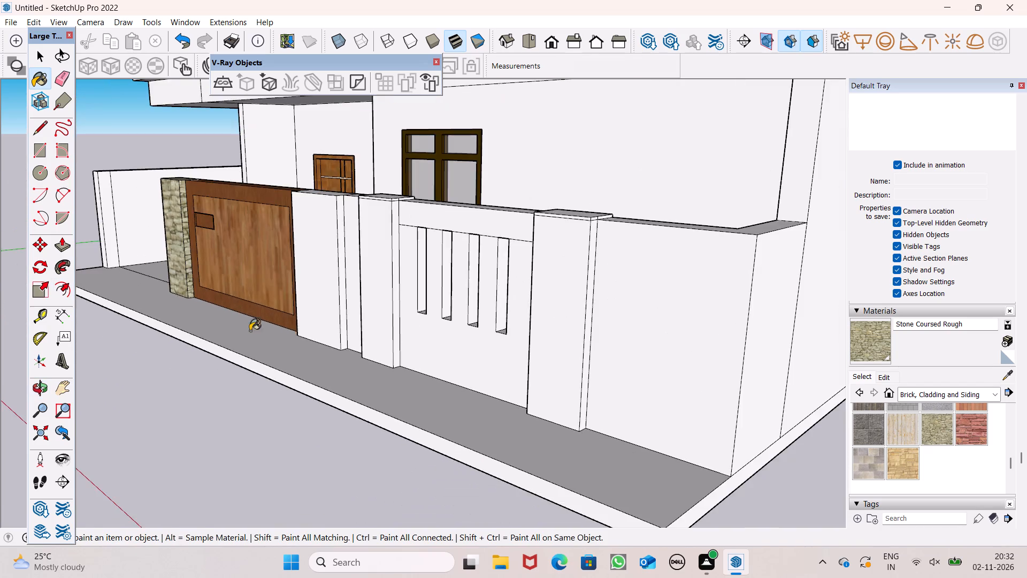
pyautogui.moveTo(255, 309); pyautogui.dragTo(396, 490, button='middle')
pyautogui.scroll(-4, 203, 300)
pyautogui.scroll(3, 491, 381)
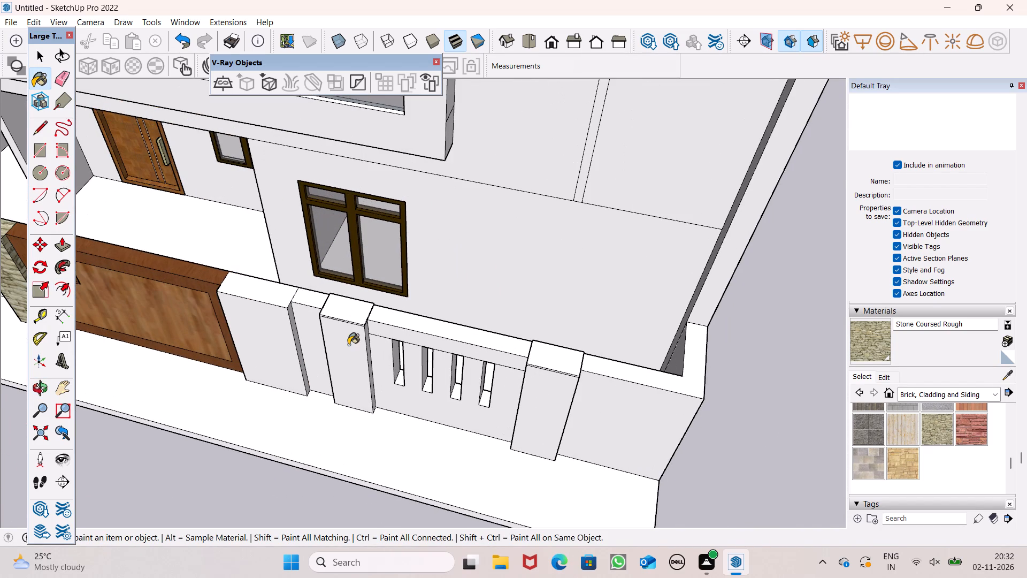
pyautogui.scroll(6, 341, 332)
pyautogui.click(279, 269)
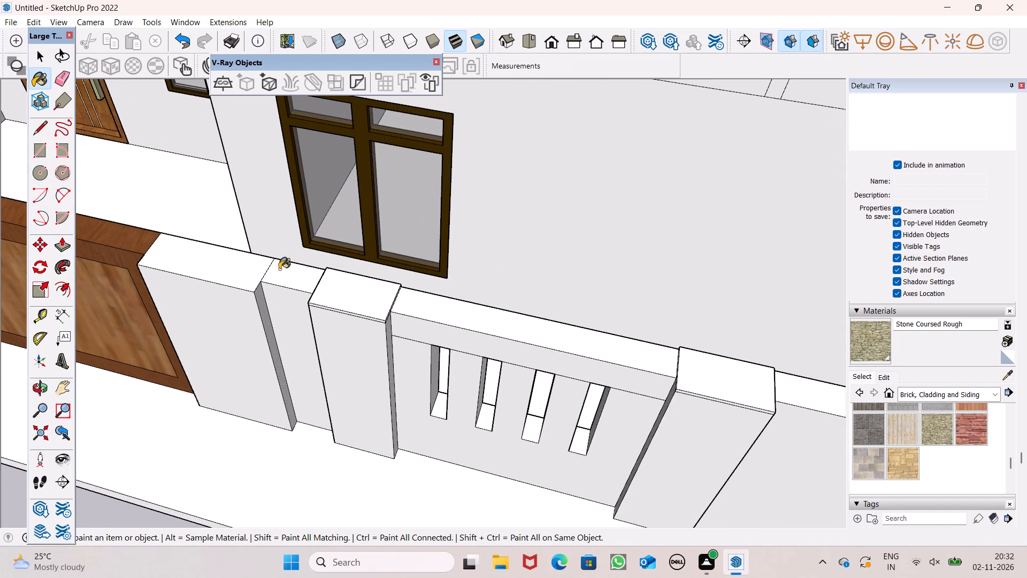
pyautogui.click(287, 310)
# Paint the front and outer side faces of the corner wall section beyond the slotted panel with Stone Coursed Rough.
pyautogui.moveTo(291, 309); pyautogui.dragTo(582, 422, button='middle')
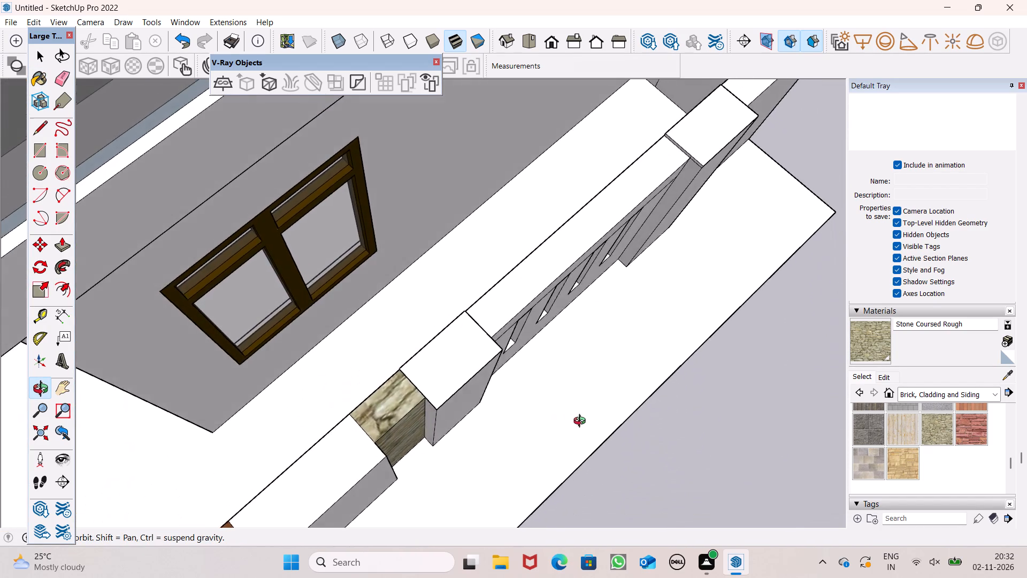
pyautogui.moveTo(582, 422); pyautogui.dragTo(324, 244, button='middle')
pyautogui.scroll(-1, 315, 242)
pyautogui.scroll(-4, 439, 238)
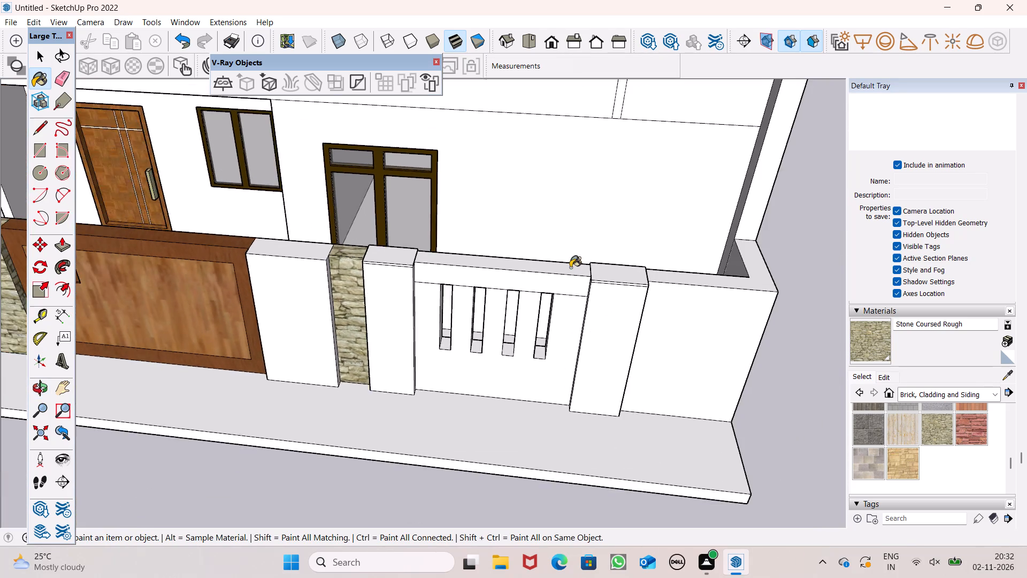
pyautogui.scroll(5, 581, 270)
pyautogui.scroll(-7, 506, 269)
pyautogui.scroll(-5, 340, 219)
pyautogui.moveTo(449, 293); pyautogui.dragTo(427, 252, button='middle')
pyautogui.scroll(5, 630, 276)
pyautogui.click(450, 286)
pyautogui.scroll(2, 545, 285)
pyautogui.moveTo(545, 285); pyautogui.dragTo(431, 284, button='middle')
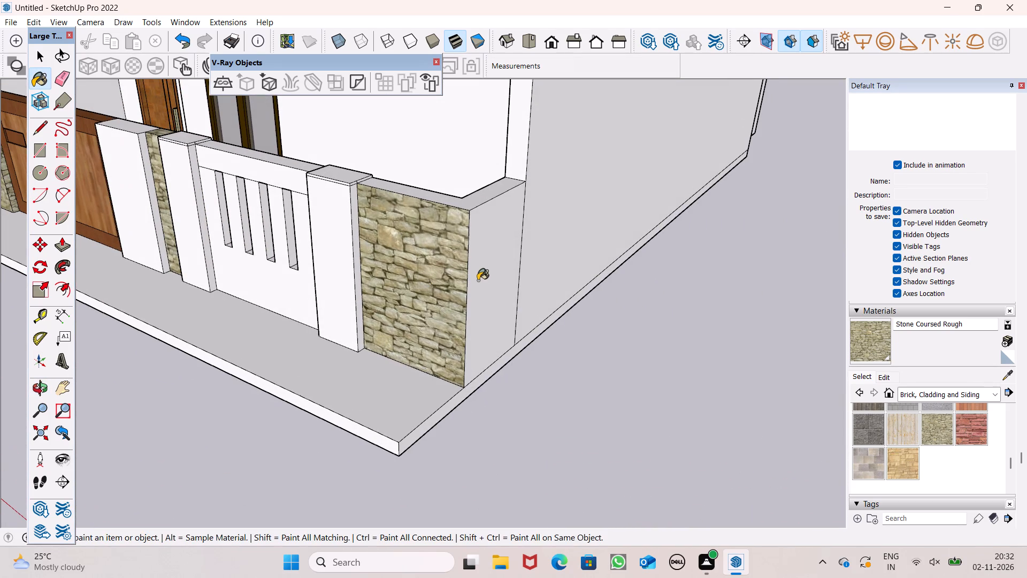
pyautogui.click(480, 278)
# Paint the top and inner faces of the corner wall section with Stone Coursed Rough.
pyautogui.moveTo(373, 242); pyautogui.dragTo(627, 510, button='middle')
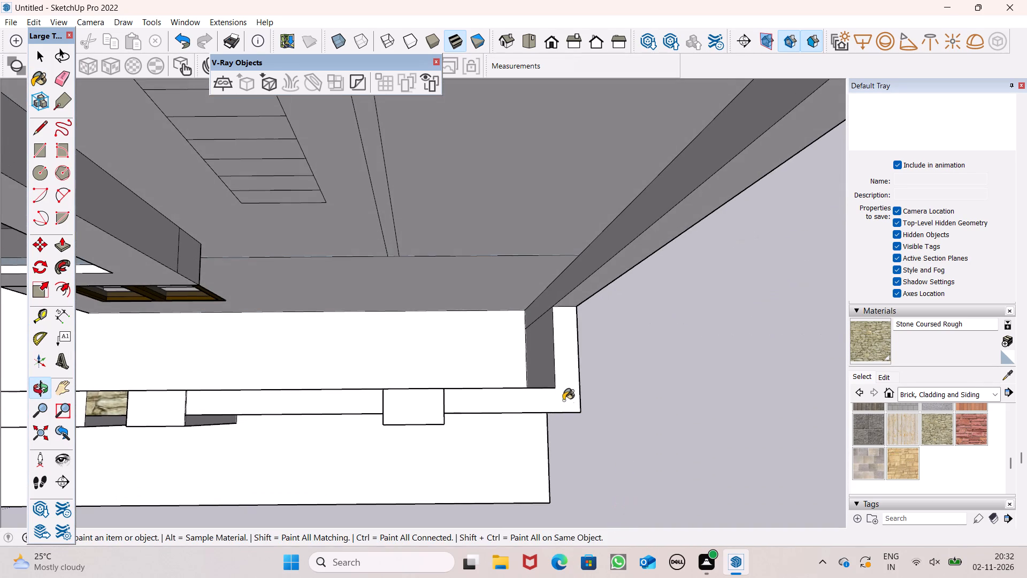
pyautogui.click(562, 394)
pyautogui.scroll(7, 528, 377)
pyautogui.click(542, 372)
pyautogui.moveTo(581, 413); pyautogui.dragTo(478, 496, button='middle')
pyautogui.scroll(1, 484, 497)
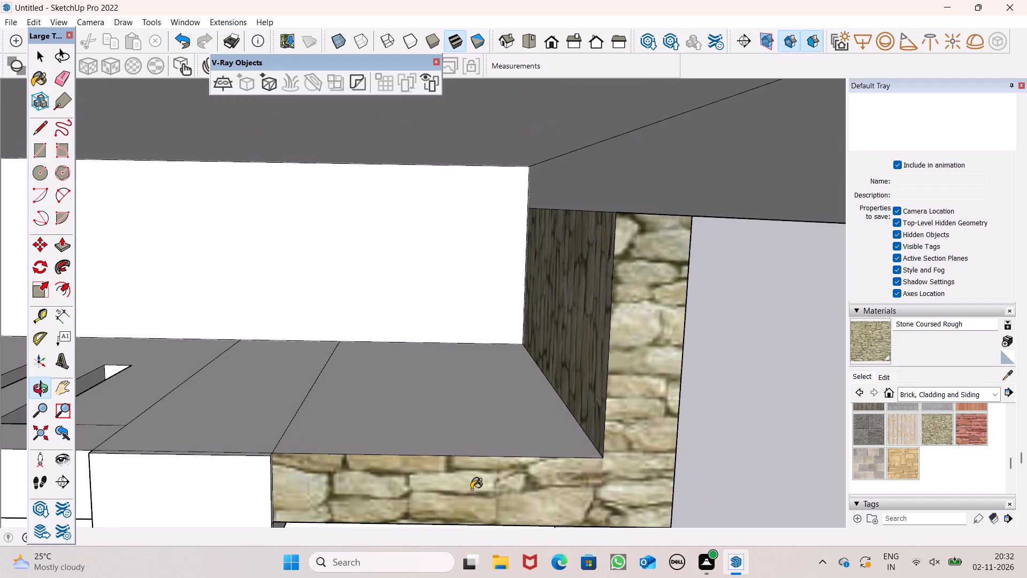
pyautogui.click(420, 434)
pyautogui.scroll(-6, 453, 379)
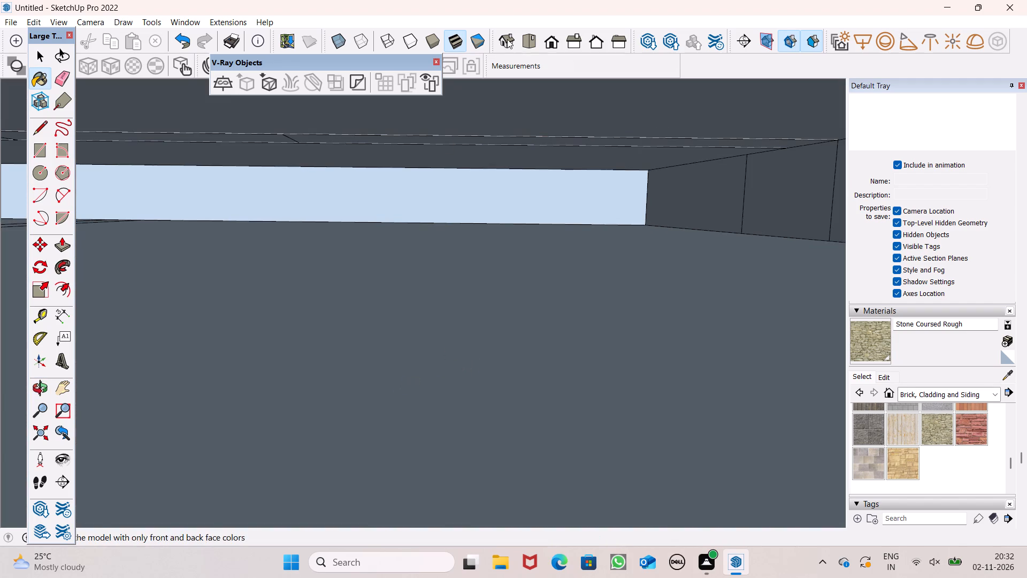
# Examine the stone-clad parts of the boundary wall from the front, from above and up close.
pyautogui.click(555, 37)
pyautogui.scroll(-10, 524, 246)
pyautogui.moveTo(436, 293); pyautogui.dragTo(431, 313, button='middle')
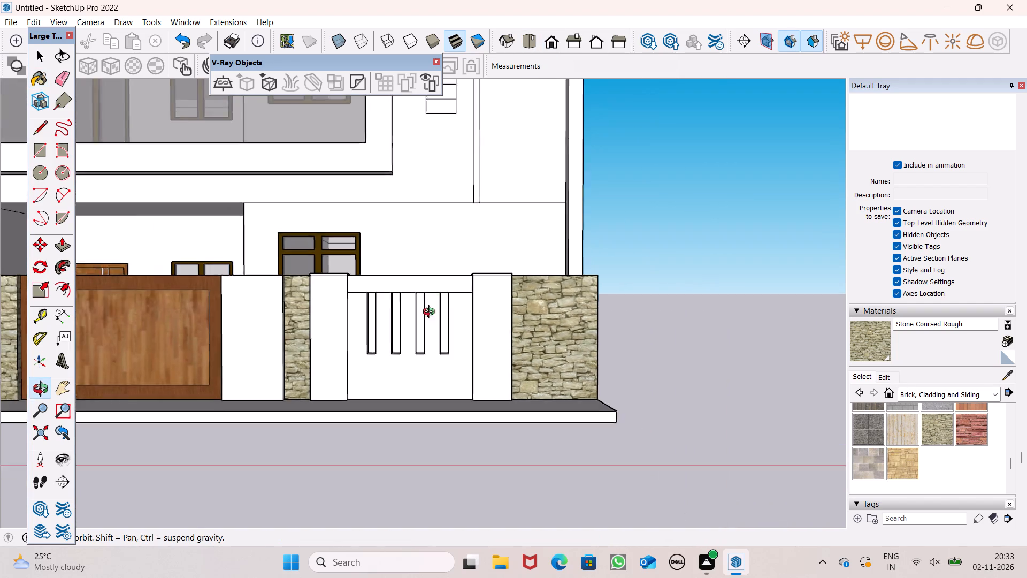
pyautogui.moveTo(431, 313); pyautogui.dragTo(17, 493, button='middle')
pyautogui.scroll(6, 132, 376)
pyautogui.scroll(6, 372, 196)
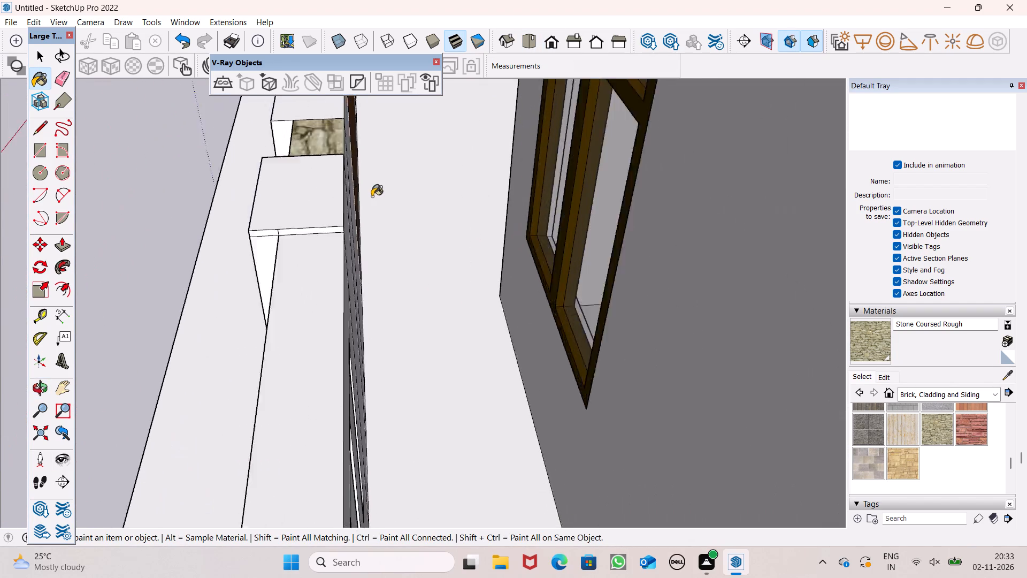
pyautogui.scroll(2, 372, 196)
pyautogui.moveTo(356, 233); pyautogui.dragTo(307, 274, button='middle')
pyautogui.click(234, 270)
pyautogui.moveTo(279, 302); pyautogui.dragTo(382, 301, button='middle')
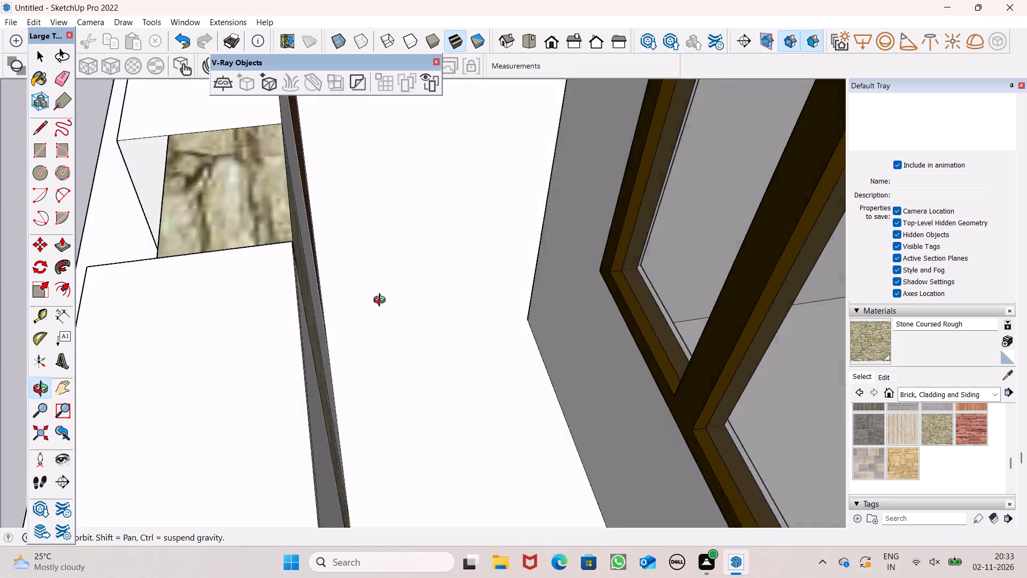
pyautogui.moveTo(382, 301); pyautogui.dragTo(542, 268, button='middle')
pyautogui.scroll(-14, 508, 259)
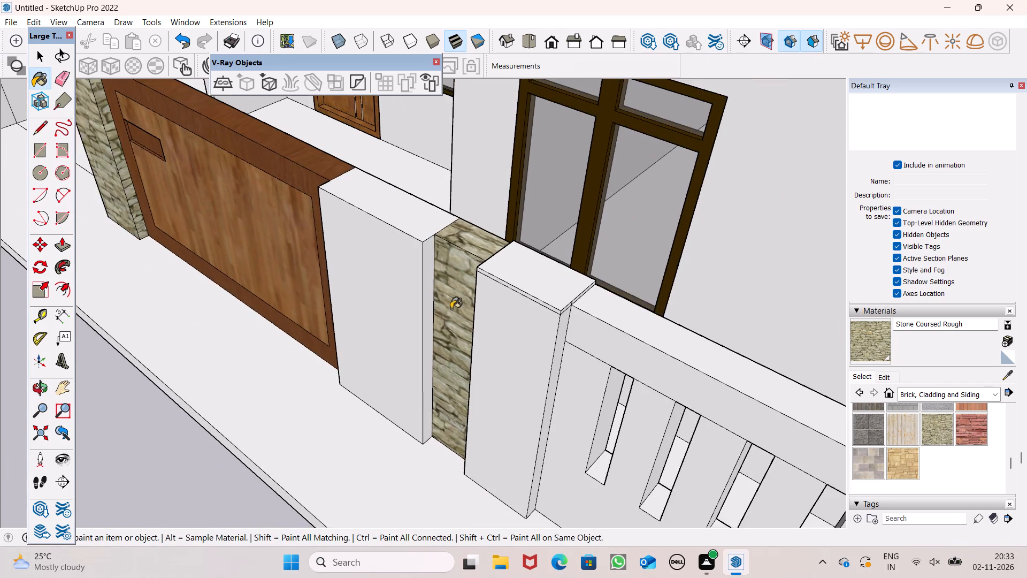
pyautogui.moveTo(451, 310); pyautogui.dragTo(659, 259, button='middle')
pyautogui.moveTo(659, 259); pyautogui.dragTo(661, 252, button='middle')
pyautogui.moveTo(662, 247); pyautogui.dragTo(659, 216, button='middle')
pyautogui.scroll(-4, 585, 253)
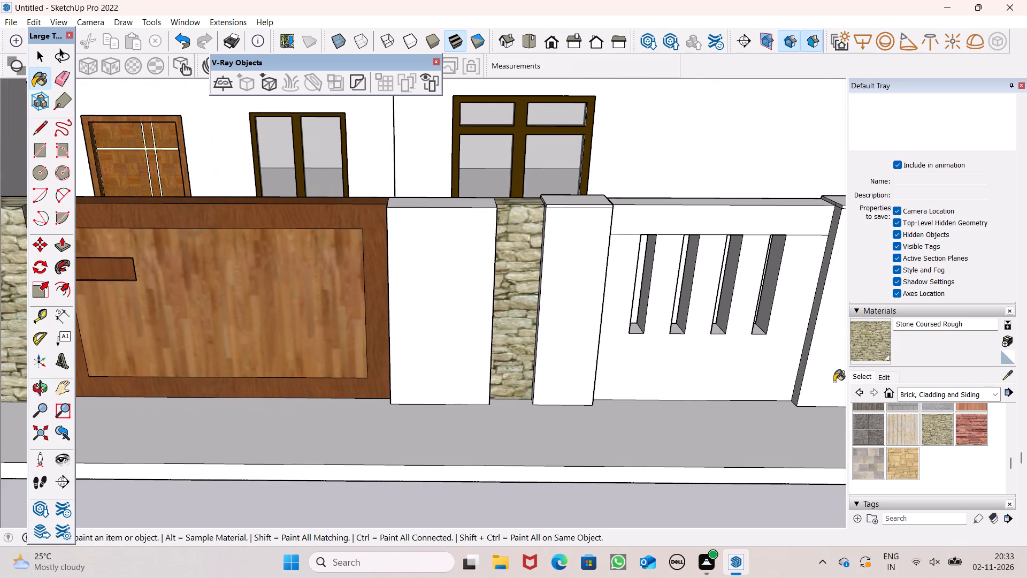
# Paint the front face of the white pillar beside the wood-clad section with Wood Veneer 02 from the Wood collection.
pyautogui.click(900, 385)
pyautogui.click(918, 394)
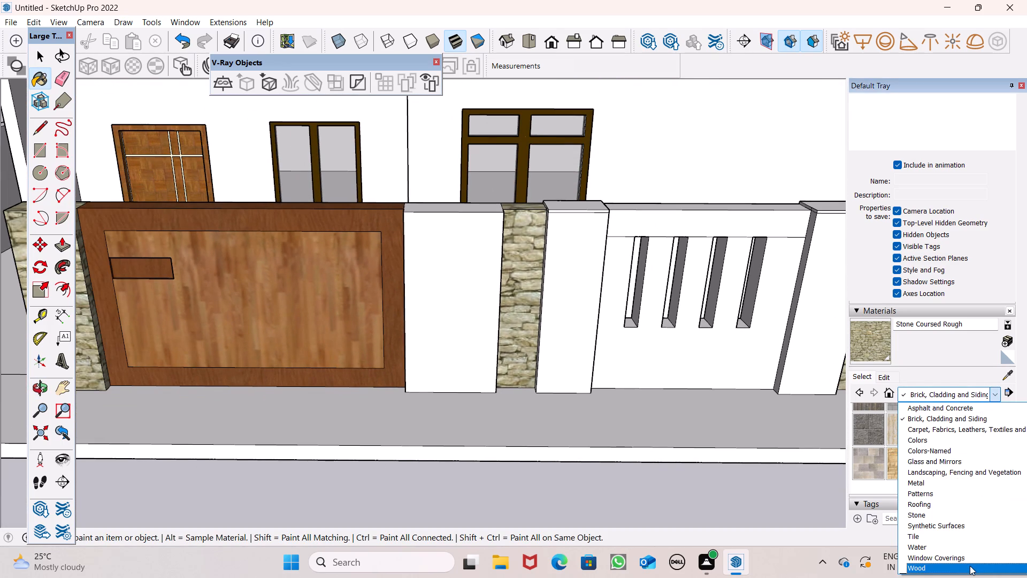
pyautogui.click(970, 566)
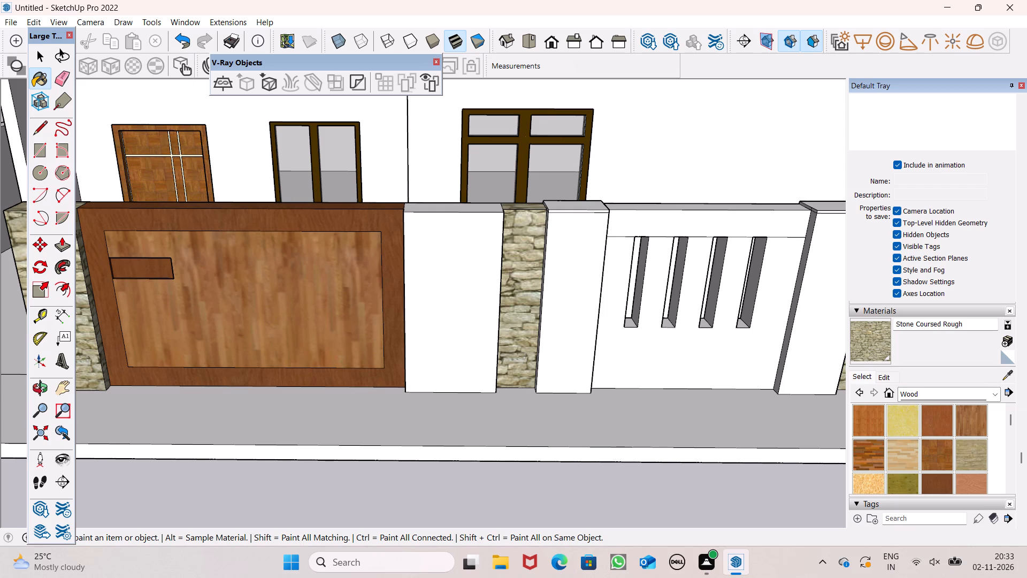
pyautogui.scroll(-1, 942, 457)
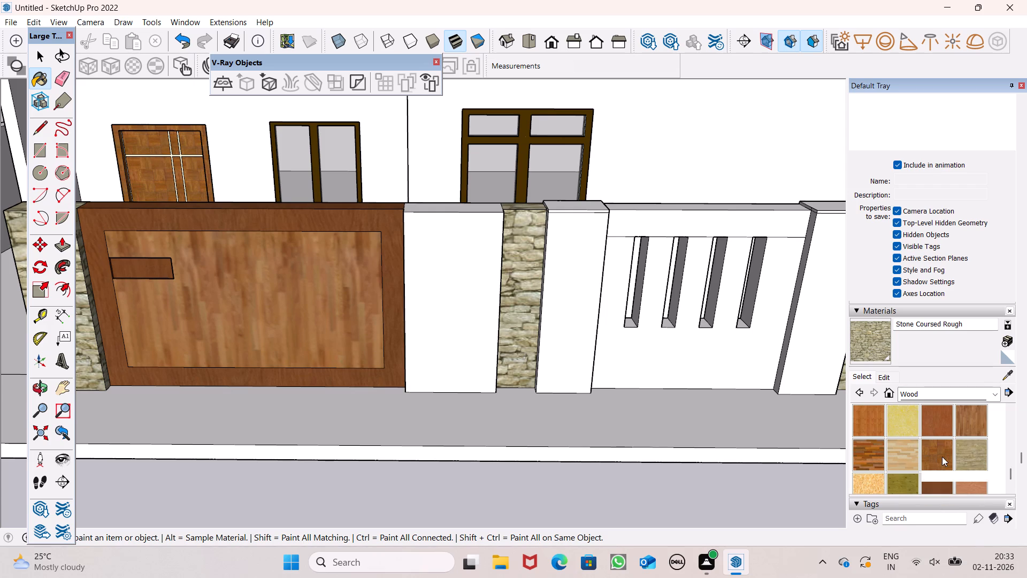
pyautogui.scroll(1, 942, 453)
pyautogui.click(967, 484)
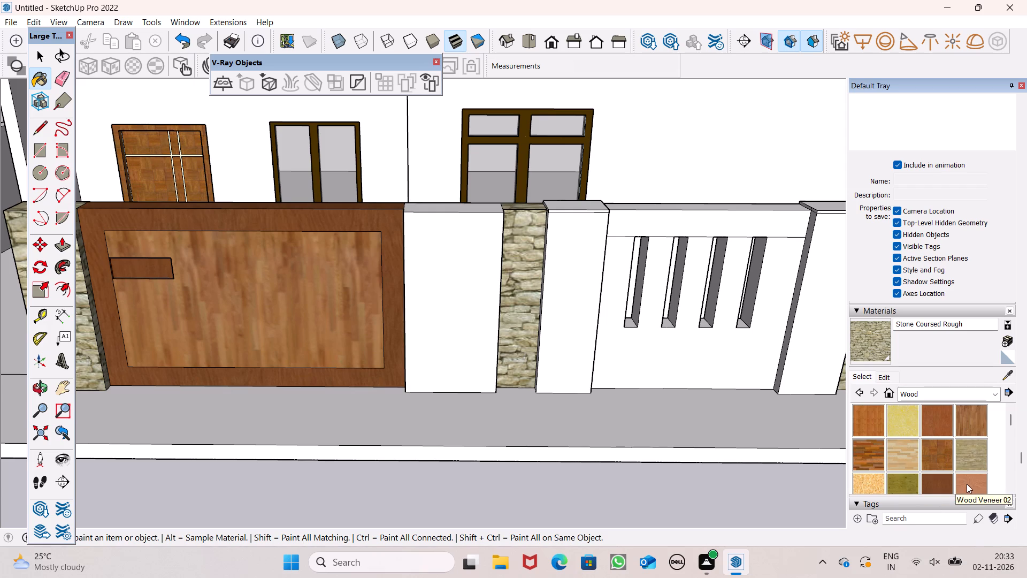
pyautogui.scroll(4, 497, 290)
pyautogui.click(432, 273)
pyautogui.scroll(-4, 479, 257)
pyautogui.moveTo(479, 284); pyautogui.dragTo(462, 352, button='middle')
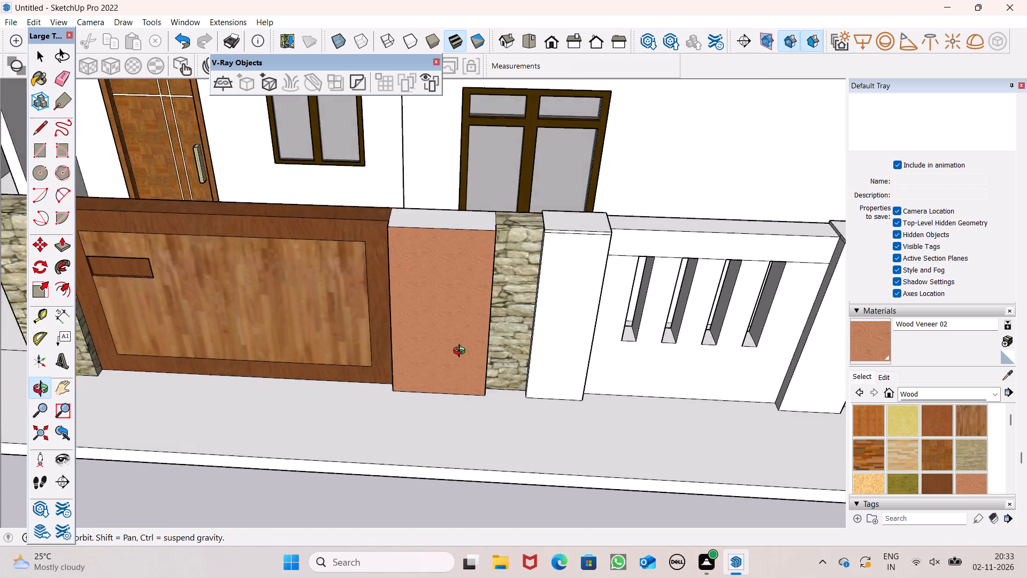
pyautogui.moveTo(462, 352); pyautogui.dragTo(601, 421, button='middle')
# Paint the top, front and both side faces of the pillar beside the wood-clad section with Wood Floor.
pyautogui.click(957, 416)
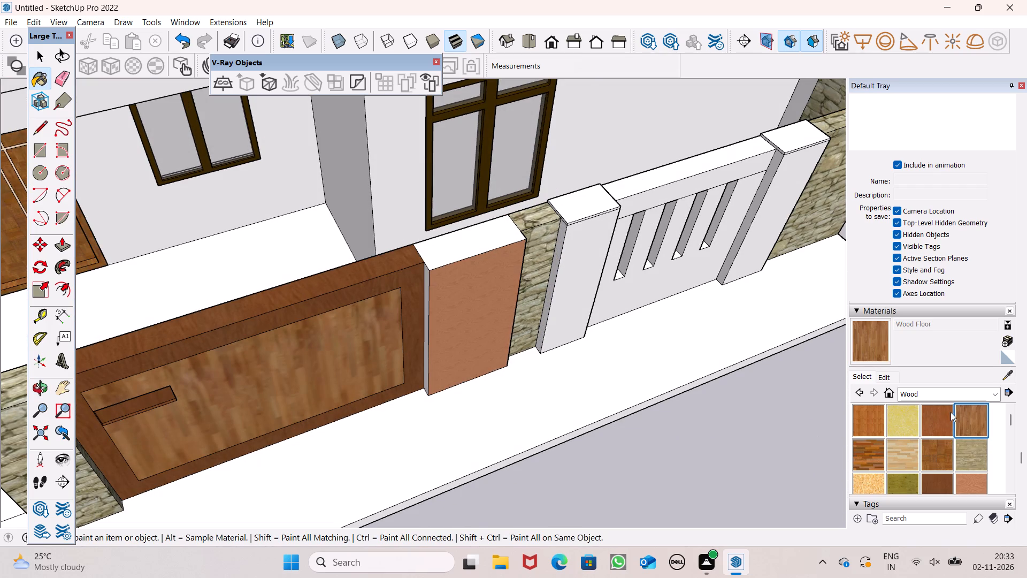
pyautogui.scroll(7, 377, 288)
pyautogui.click(457, 257)
pyautogui.click(465, 283)
pyautogui.moveTo(435, 286); pyautogui.dragTo(465, 226, button='middle')
pyautogui.scroll(1, 447, 263)
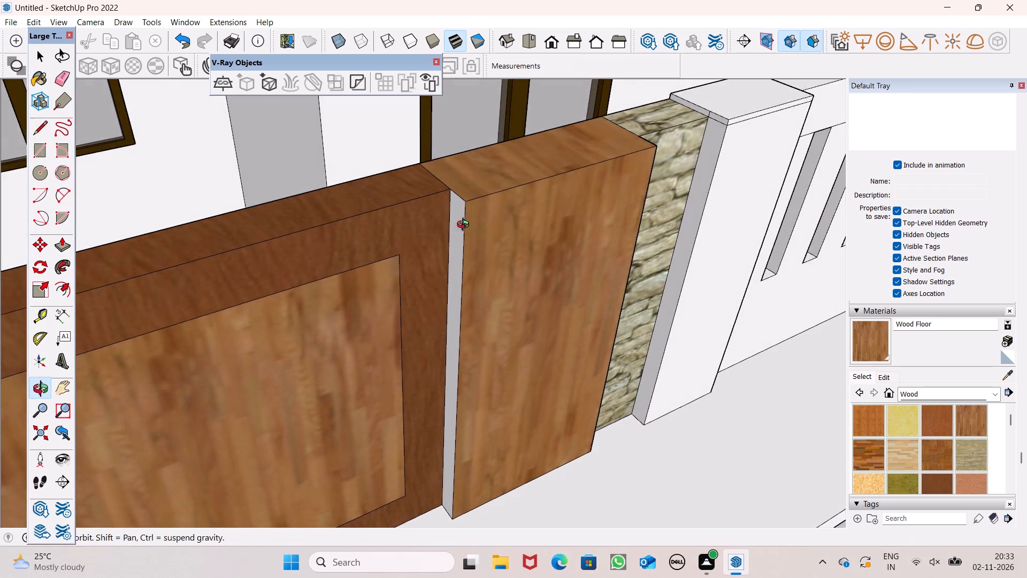
pyautogui.moveTo(465, 226); pyautogui.dragTo(470, 222, button='middle')
pyautogui.click(471, 222)
pyautogui.click(470, 218)
pyautogui.click(462, 218)
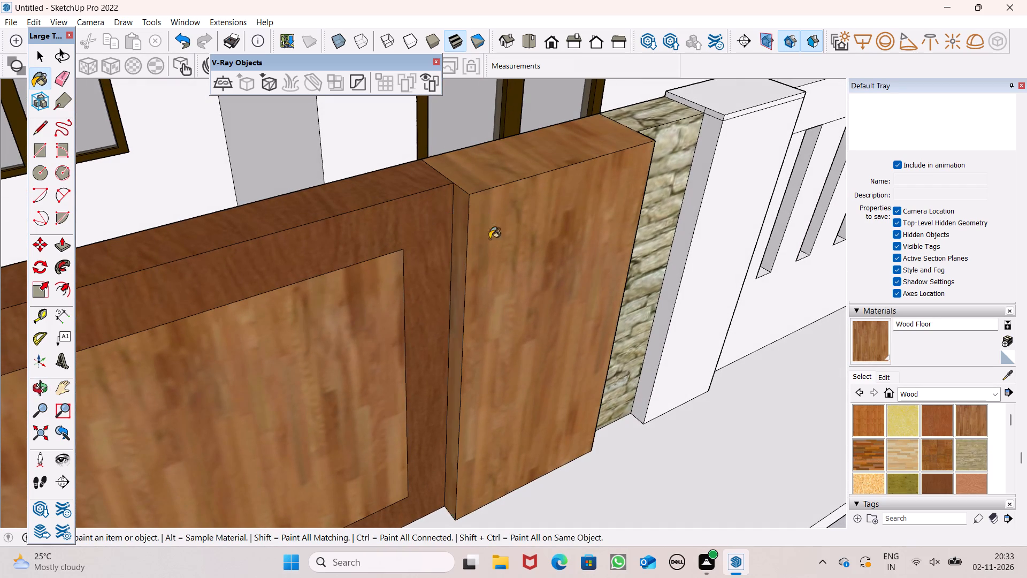
pyautogui.moveTo(499, 258); pyautogui.dragTo(55, 234, button='middle')
pyautogui.scroll(1, 55, 234)
pyautogui.scroll(5, 256, 189)
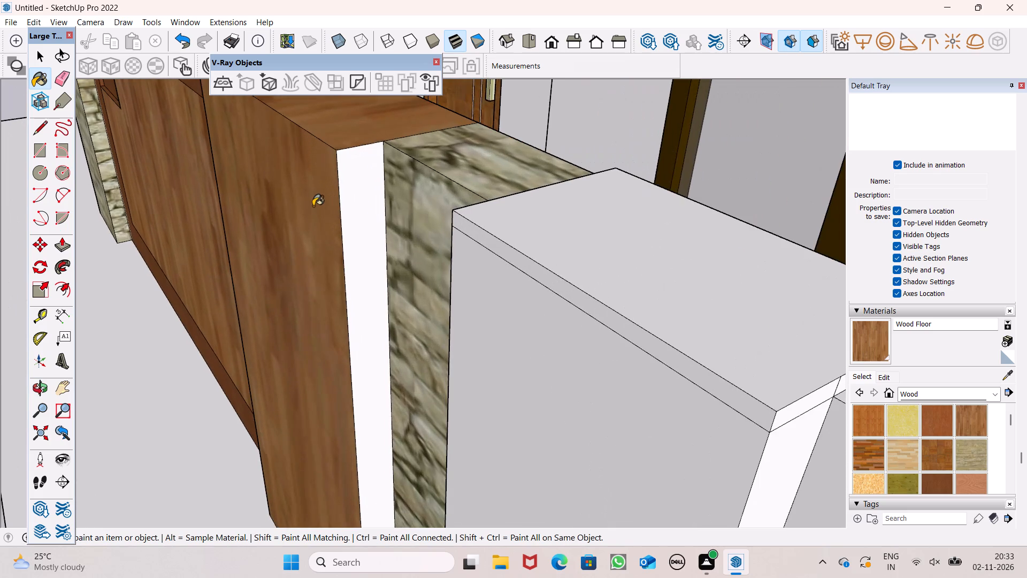
pyautogui.click(352, 206)
# Paint the rear face of the same pillar with Wood Floor.
pyautogui.scroll(-5, 392, 189)
pyautogui.moveTo(453, 186); pyautogui.dragTo(62, 202, button='middle')
pyautogui.scroll(1, 62, 203)
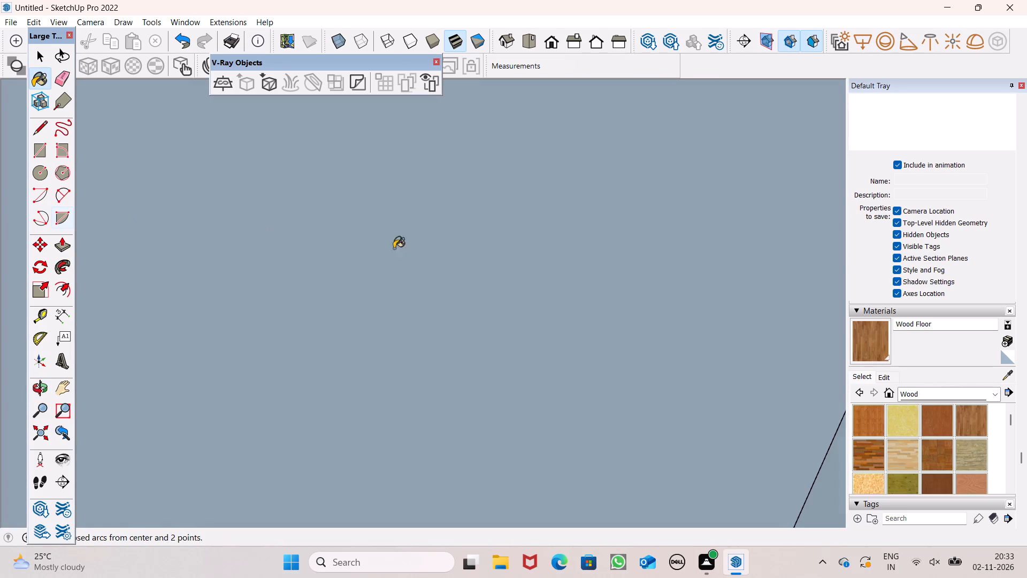
pyautogui.moveTo(323, 262); pyautogui.dragTo(685, 286, button='middle')
pyautogui.scroll(-3, 604, 246)
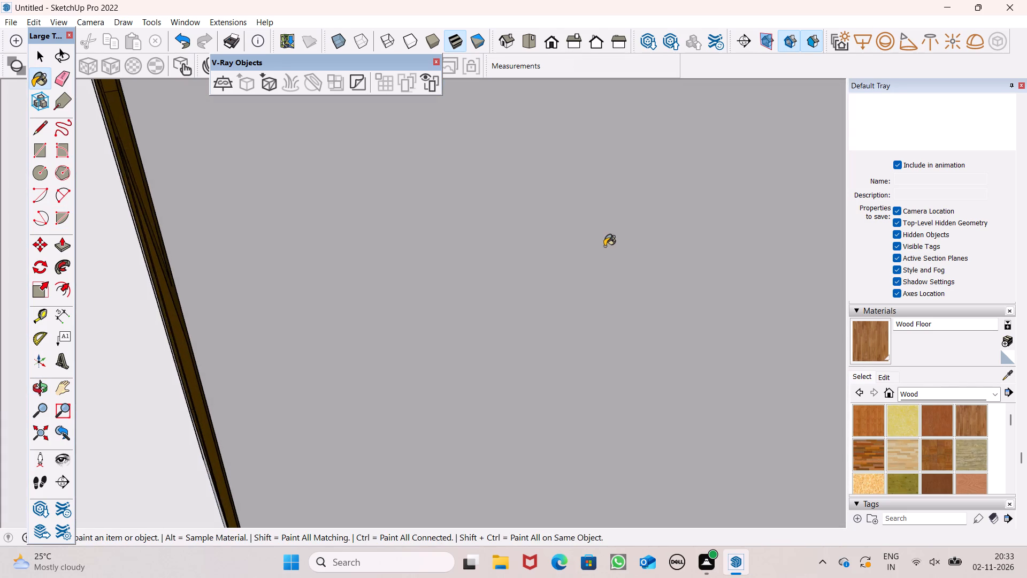
pyautogui.scroll(-11, 604, 246)
pyautogui.scroll(-6, 645, 277)
pyautogui.scroll(-11, 280, 238)
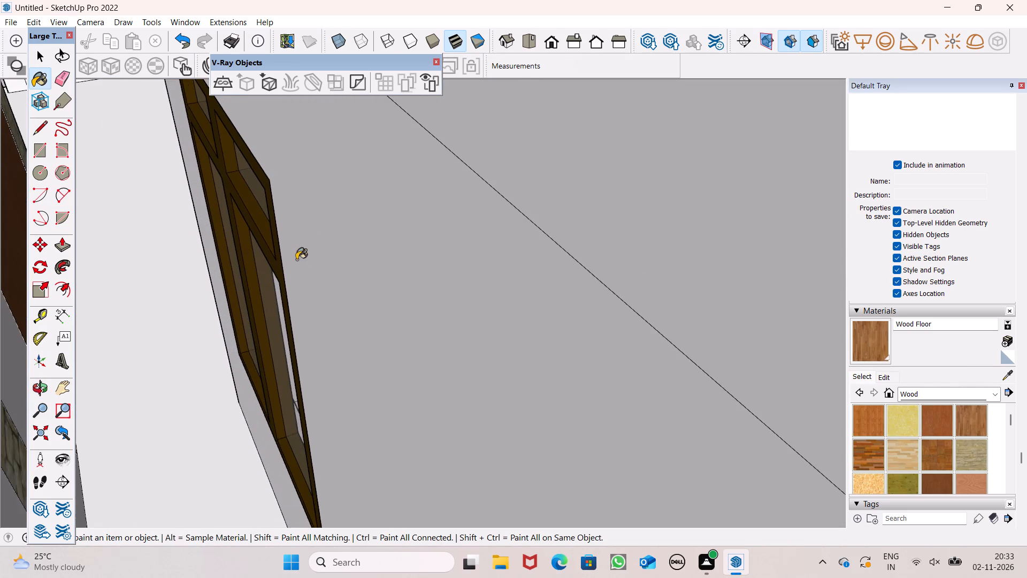
pyautogui.scroll(-13, 325, 262)
pyautogui.scroll(1, 202, 343)
pyautogui.moveTo(202, 343); pyautogui.dragTo(152, 372, button='middle')
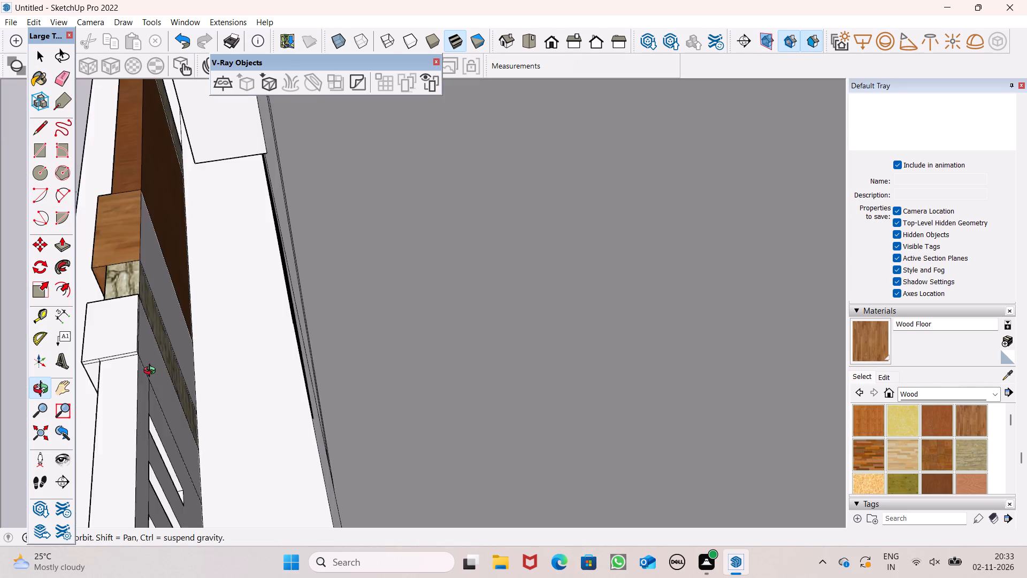
pyautogui.moveTo(152, 372); pyautogui.dragTo(172, 363, button='middle')
pyautogui.scroll(6, 160, 279)
pyautogui.click(141, 282)
# Examine the clad boundary wall up close and together with the whole front facade of the house.
pyautogui.moveTo(208, 331); pyautogui.dragTo(469, 274, button='middle')
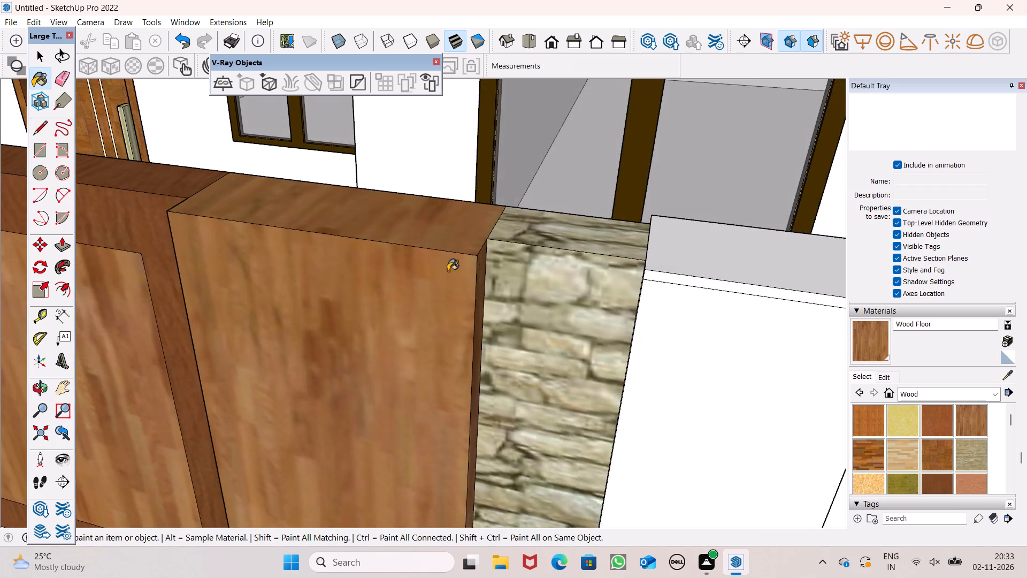
pyautogui.scroll(-5, 355, 252)
pyautogui.scroll(-5, 328, 209)
pyautogui.moveTo(382, 299); pyautogui.dragTo(191, 387, button='middle')
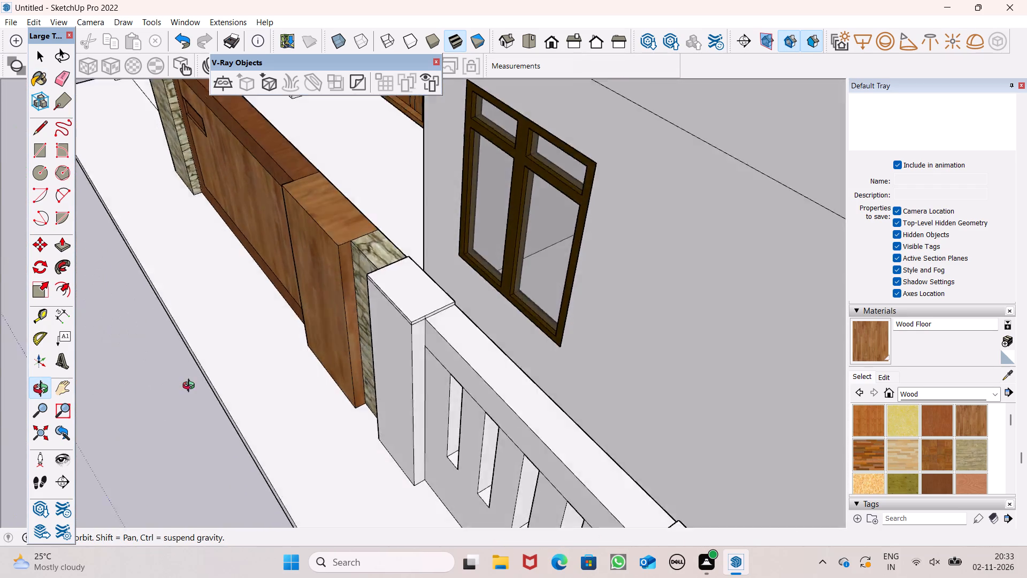
pyautogui.moveTo(191, 387); pyautogui.dragTo(427, 271, button='middle')
pyautogui.scroll(-5, 381, 231)
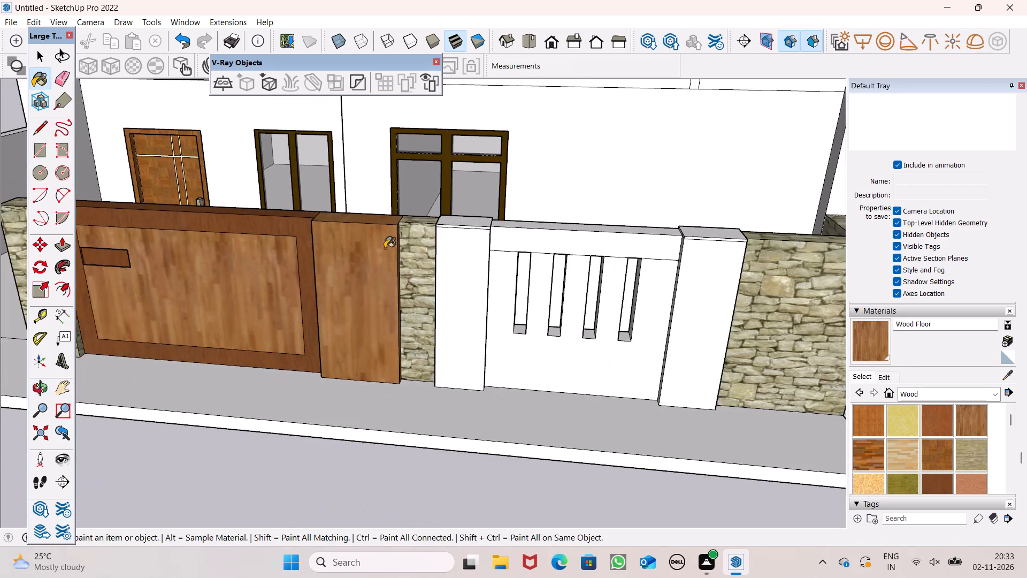
pyautogui.scroll(-7, 385, 248)
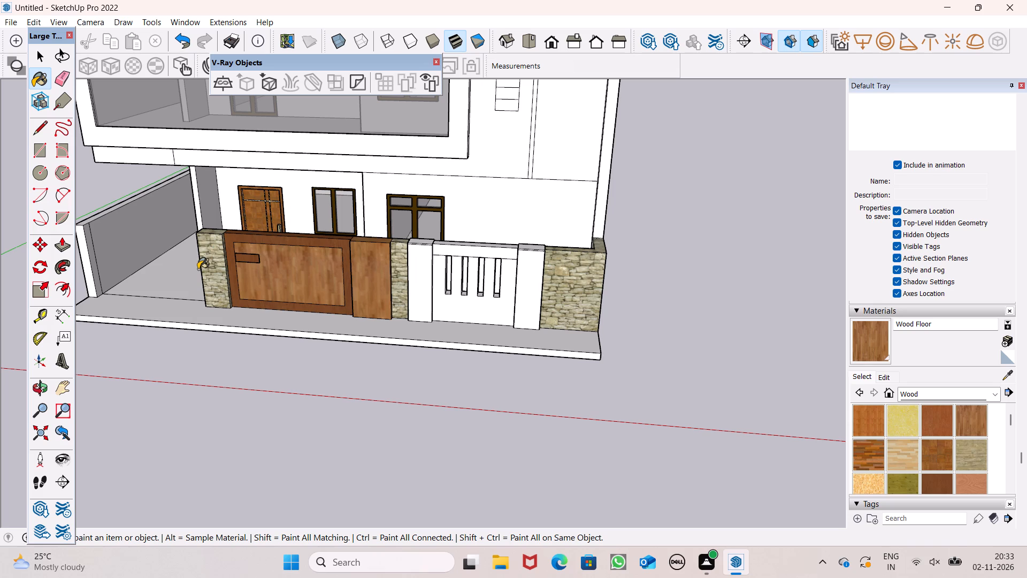
pyautogui.moveTo(212, 302); pyautogui.dragTo(265, 333, button='middle')
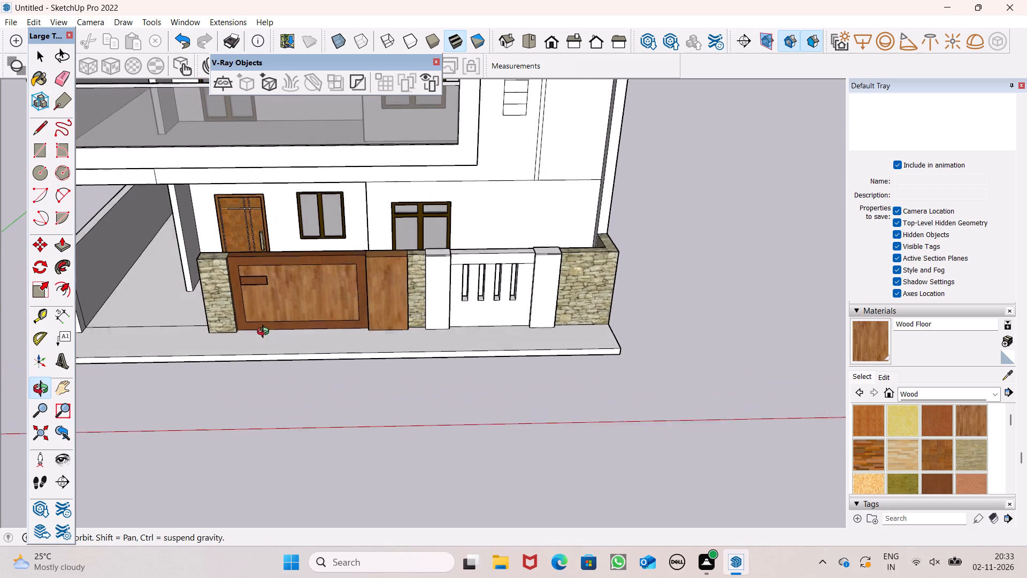
pyautogui.moveTo(265, 333); pyautogui.dragTo(264, 340, button='middle')
pyautogui.scroll(-3, 175, 331)
pyautogui.scroll(4, 434, 317)
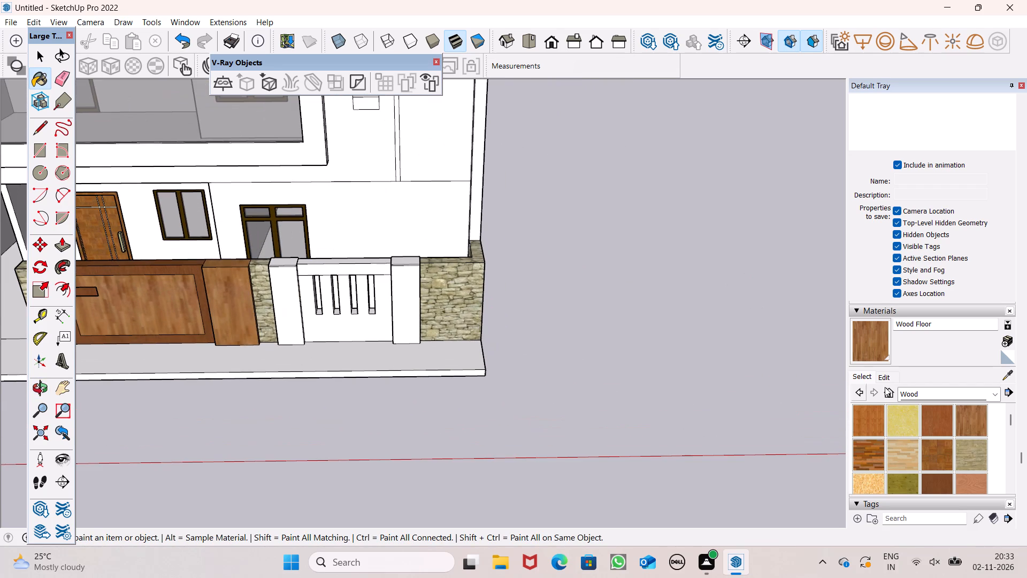
pyautogui.click(910, 393)
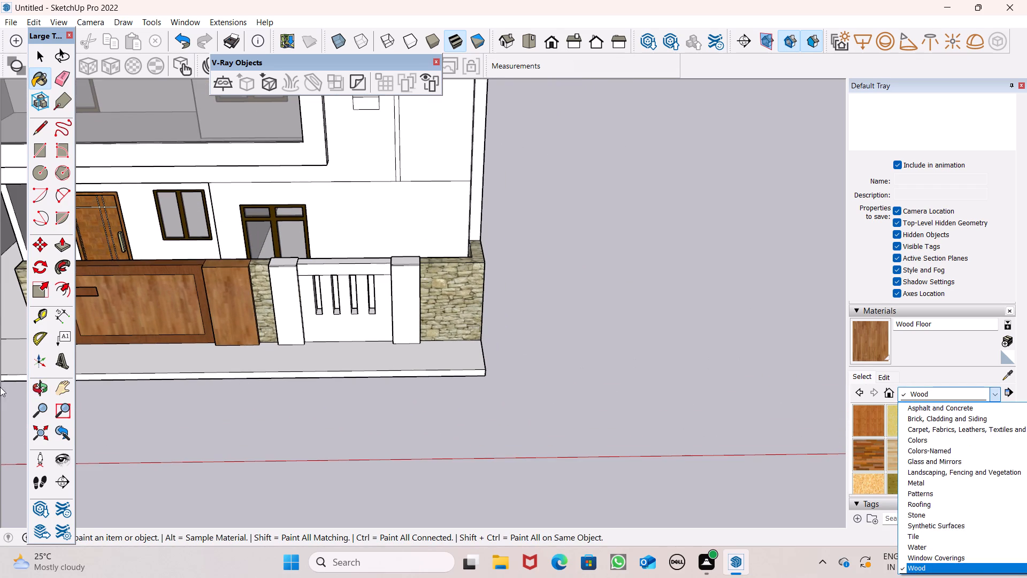
pyautogui.click(479, 436)
pyautogui.scroll(-7, 617, 436)
pyautogui.scroll(-3, 507, 450)
pyautogui.moveTo(504, 459); pyautogui.dragTo(522, 420, button='middle')
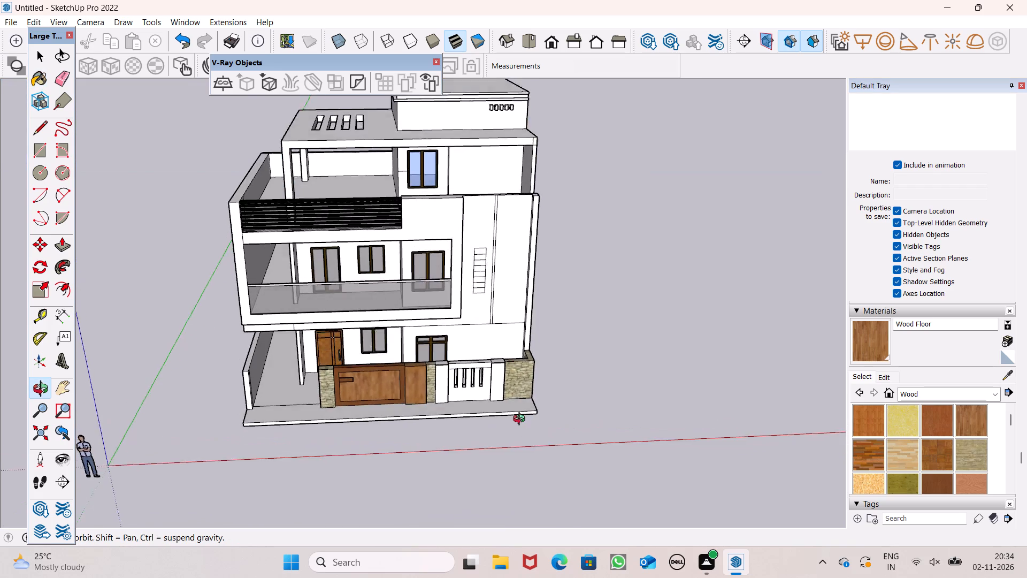
pyautogui.moveTo(522, 420); pyautogui.dragTo(544, 367, button='middle')
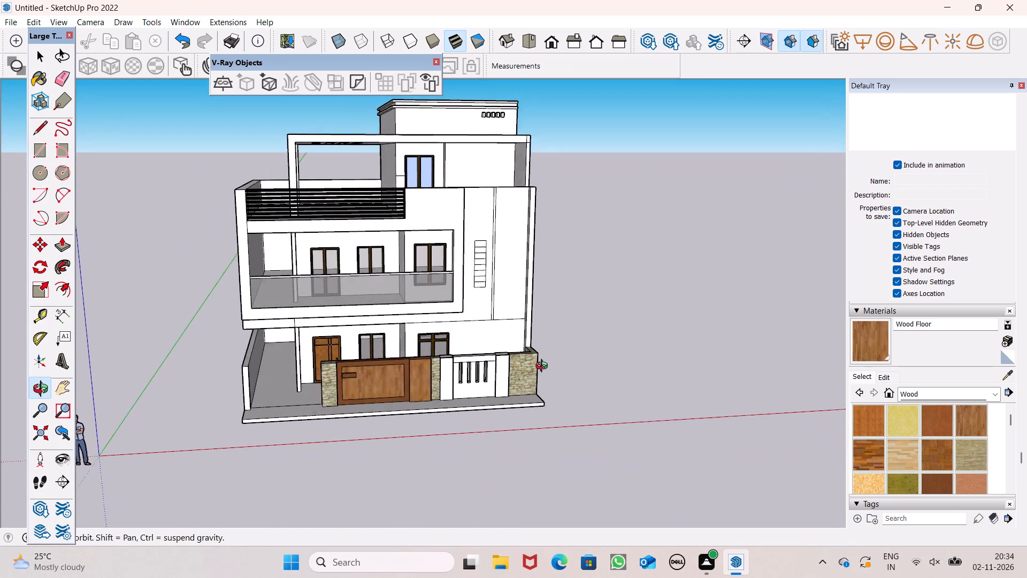
pyautogui.moveTo(544, 367); pyautogui.dragTo(528, 398, button='middle')
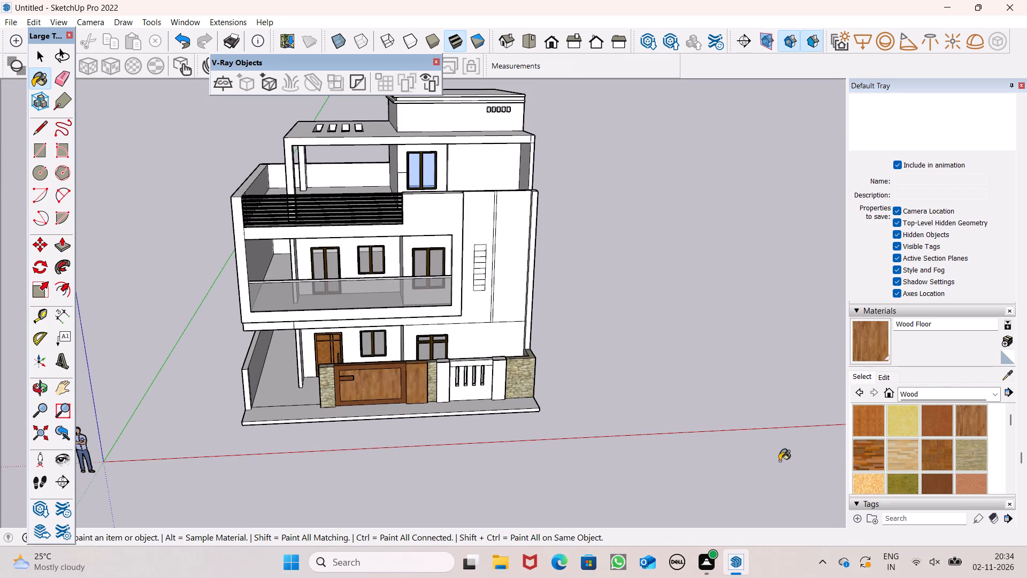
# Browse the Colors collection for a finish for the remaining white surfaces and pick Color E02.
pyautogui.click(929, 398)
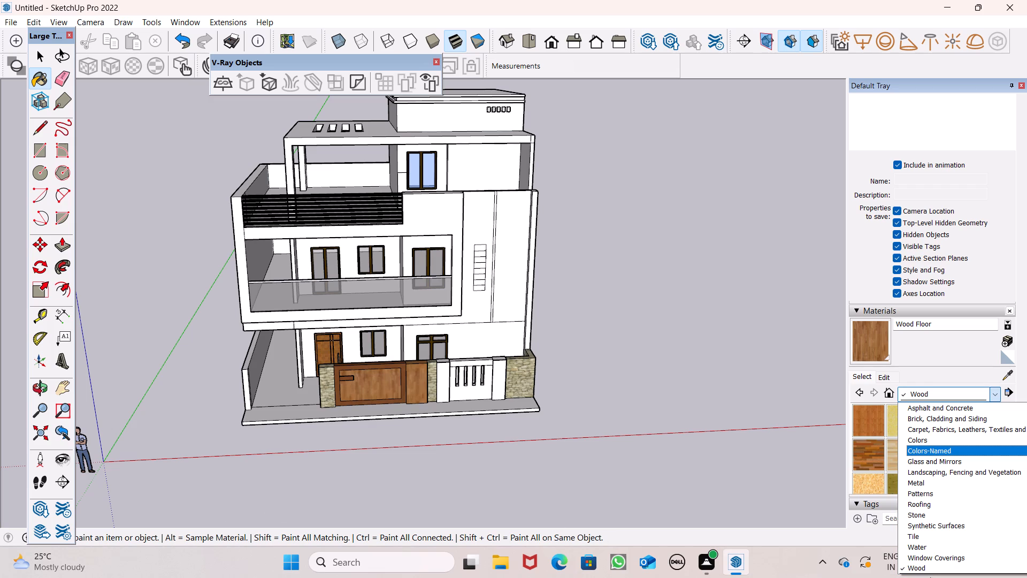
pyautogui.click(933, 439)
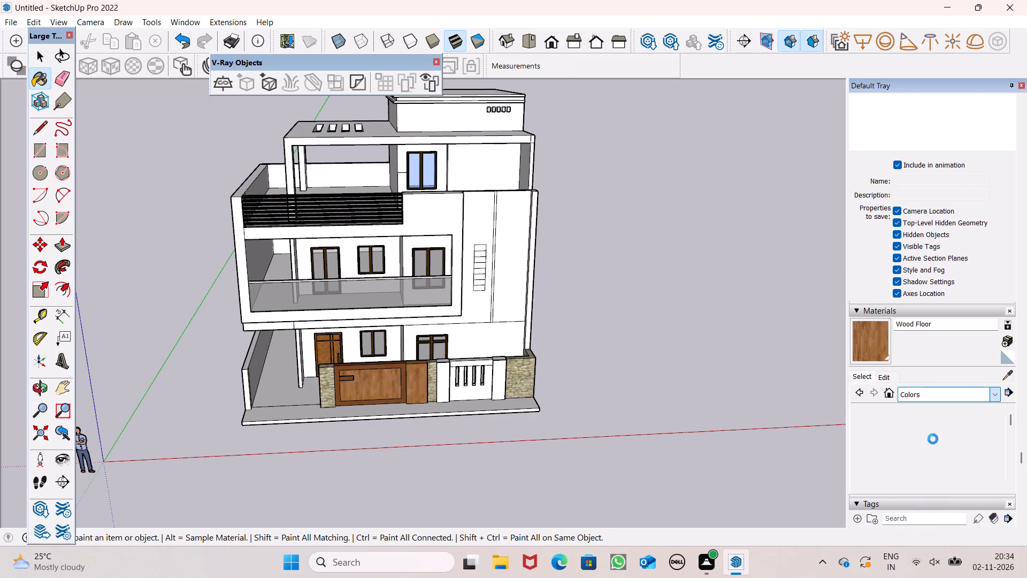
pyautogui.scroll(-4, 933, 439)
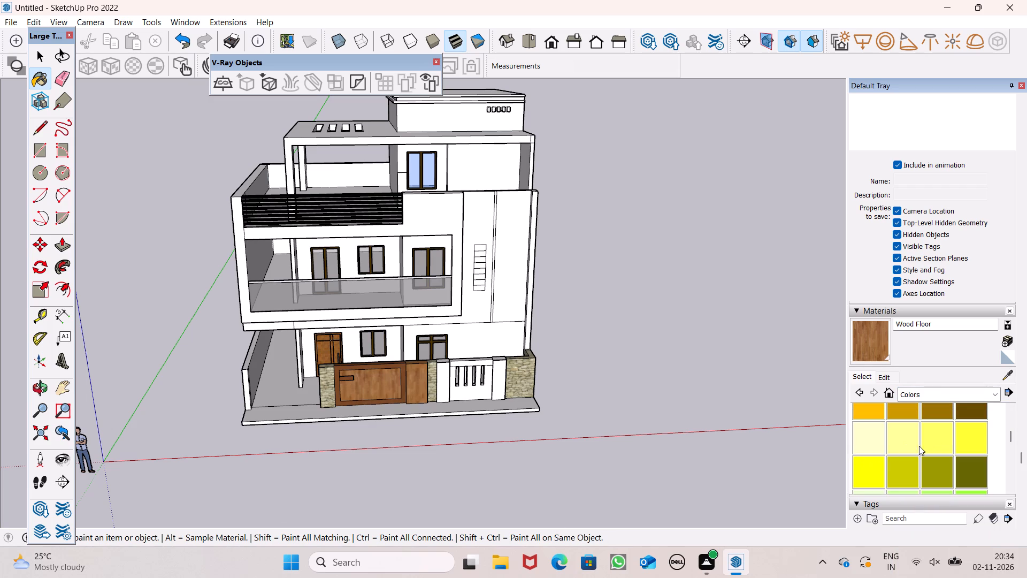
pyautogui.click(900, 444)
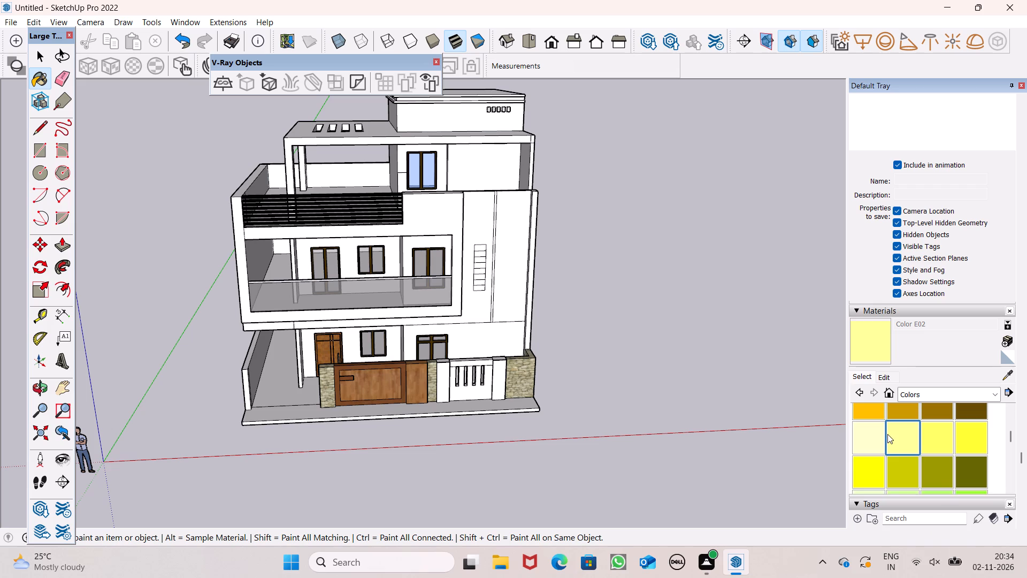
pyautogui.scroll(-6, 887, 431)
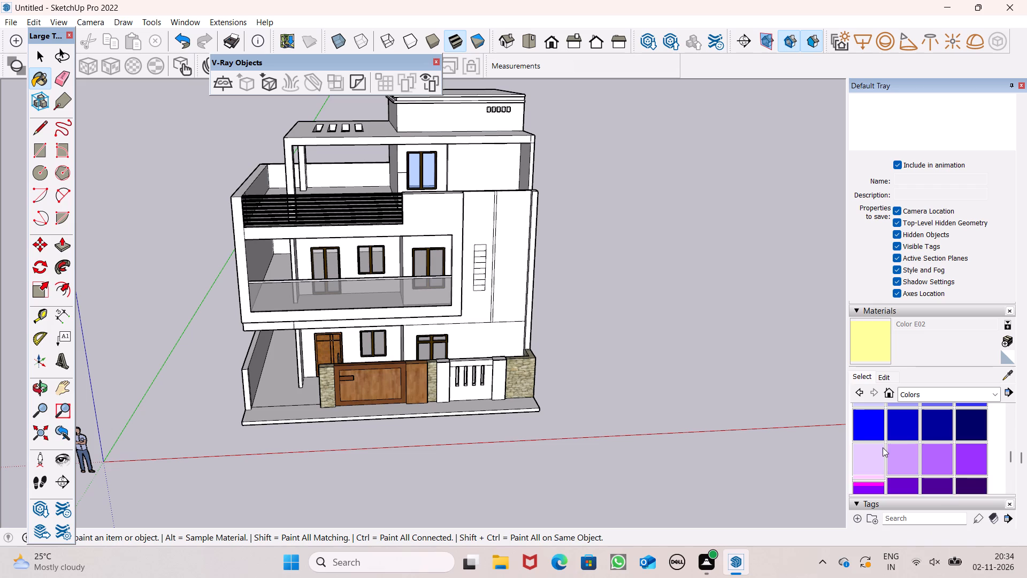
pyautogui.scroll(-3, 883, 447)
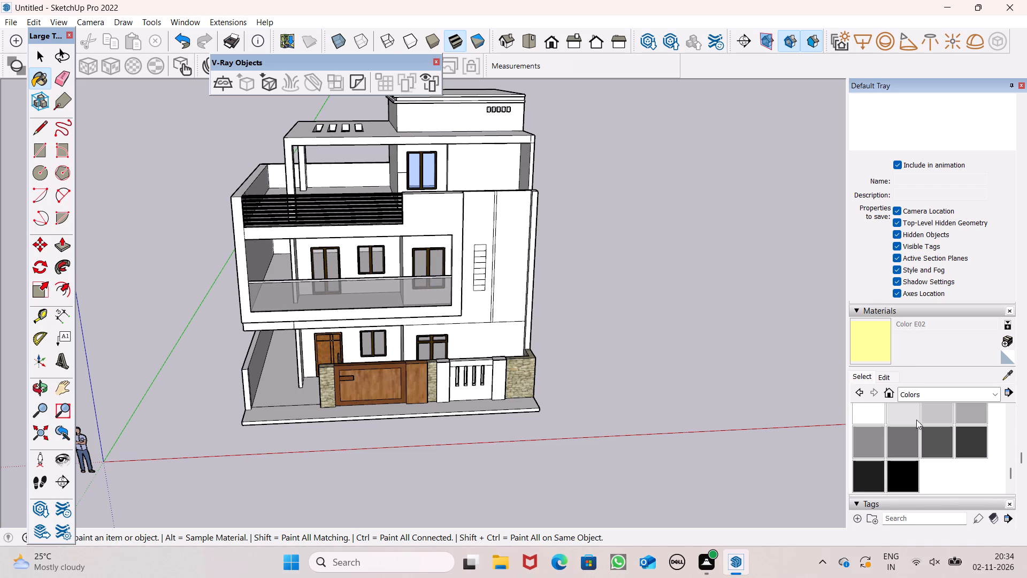
# Paint the front face of the band above the wall slots with 0012_Bisque from the Colors-Named collection.
pyautogui.click(923, 386)
pyautogui.click(925, 393)
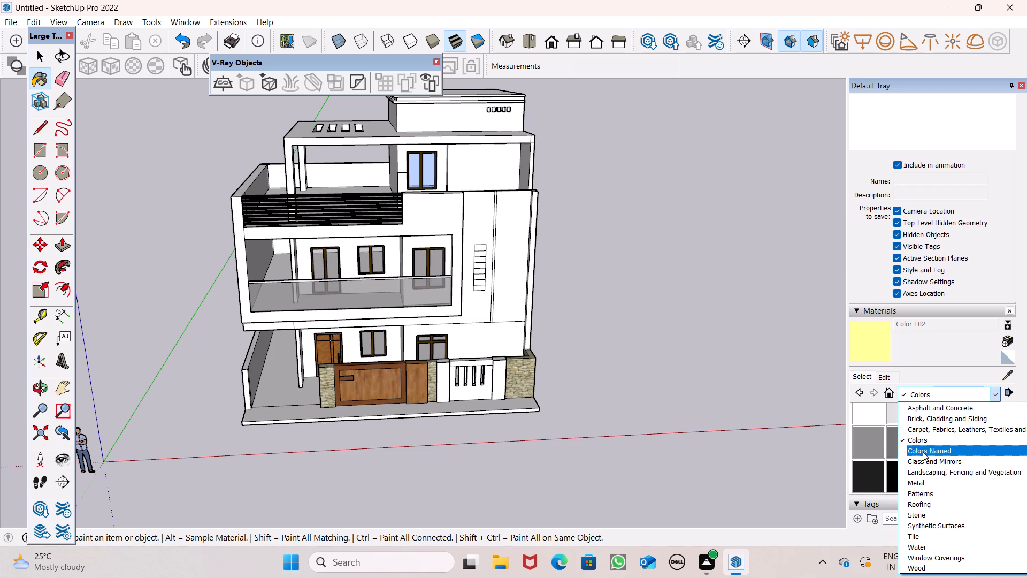
pyautogui.click(923, 452)
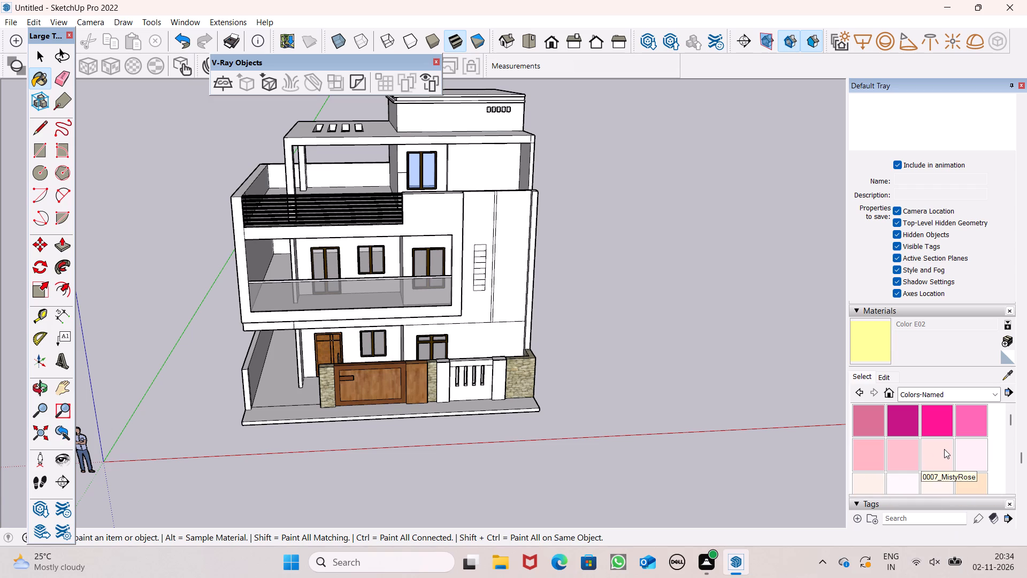
pyautogui.scroll(-2, 944, 449)
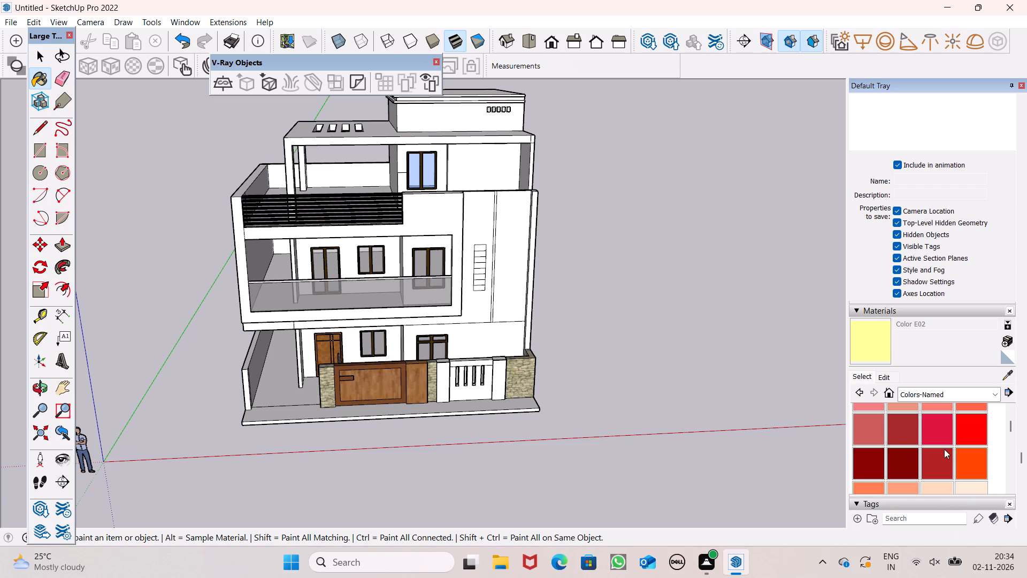
pyautogui.scroll(1, 944, 449)
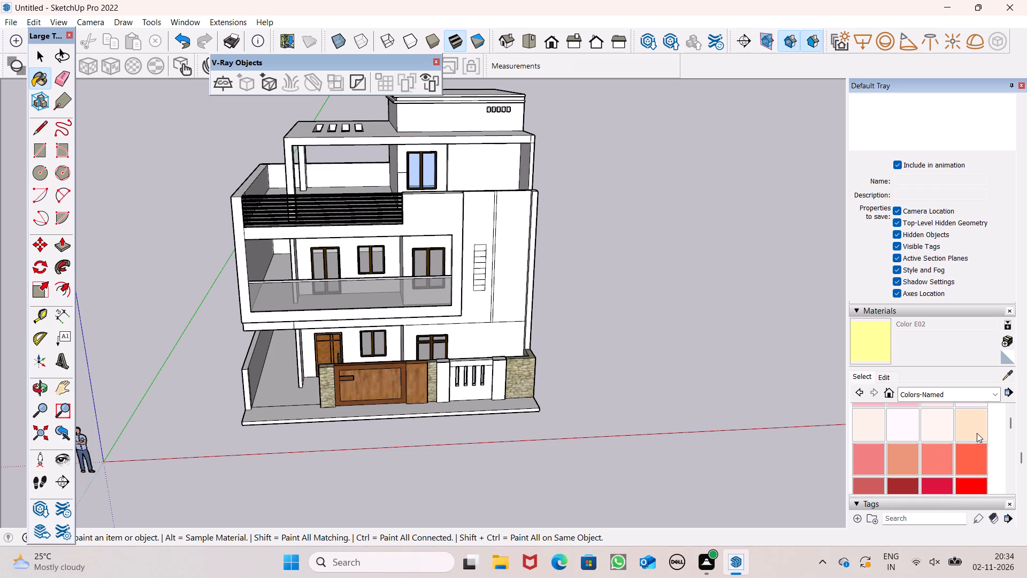
pyautogui.click(977, 433)
pyautogui.scroll(6, 497, 423)
pyautogui.scroll(7, 427, 290)
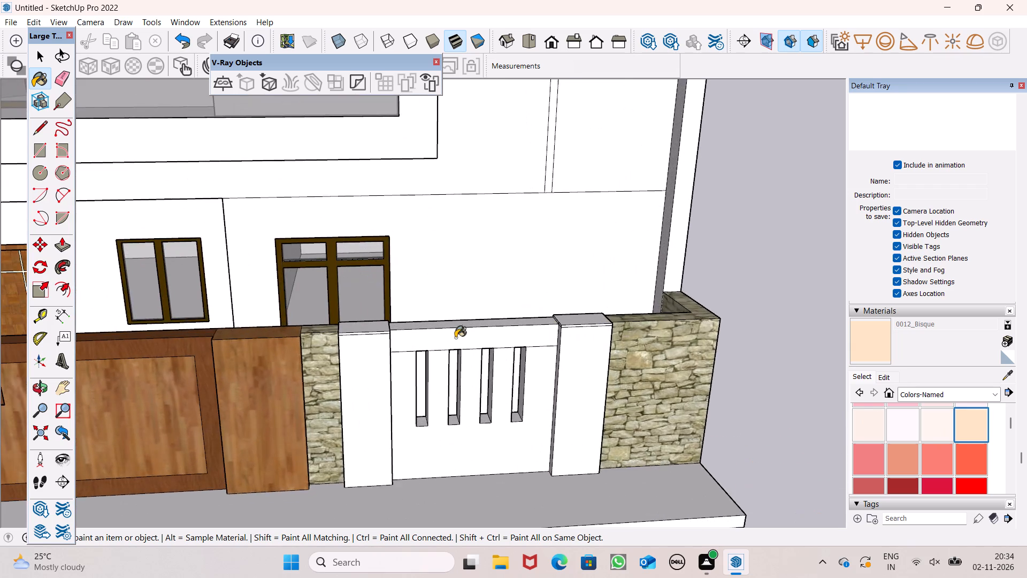
pyautogui.scroll(8, 446, 343)
pyautogui.click(431, 332)
pyautogui.moveTo(419, 321); pyautogui.dragTo(358, 343, button='middle')
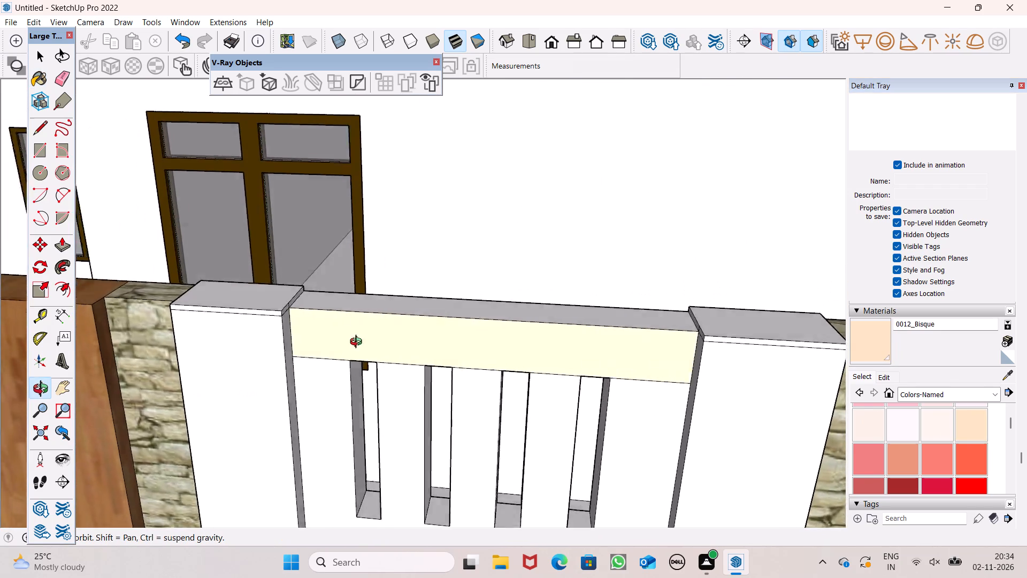
# Paint the front faces of the slotted wall panel and both pillars flanking it with 0012_Bisque.
pyautogui.moveTo(358, 343); pyautogui.dragTo(438, 242, button='middle')
pyautogui.scroll(1, 438, 245)
pyautogui.scroll(-3, 530, 316)
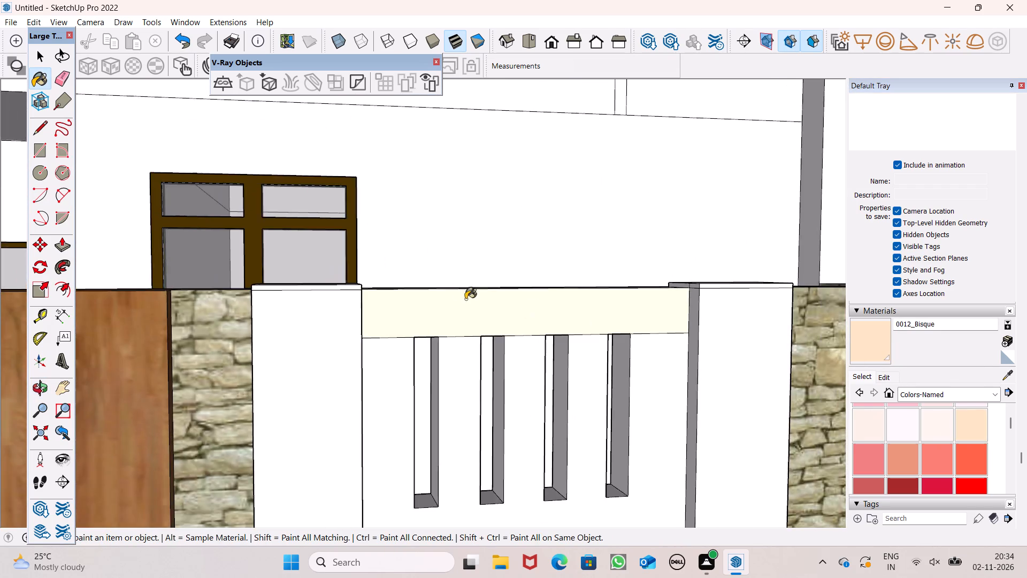
pyautogui.scroll(-6, 456, 295)
pyautogui.moveTo(450, 311); pyautogui.dragTo(438, 345, button='middle')
pyautogui.scroll(1, 438, 345)
pyautogui.click(364, 387)
pyautogui.click(418, 392)
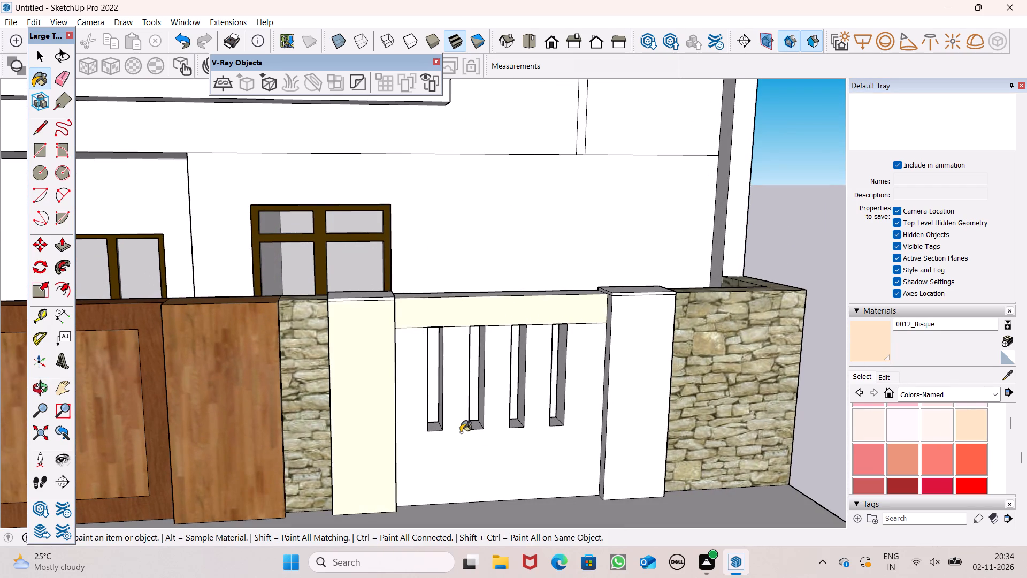
pyautogui.click(648, 446)
# Paint the inner side faces of both flanking pillars, facing the slotted panel, with 0012_Bisque.
pyautogui.moveTo(584, 408); pyautogui.dragTo(716, 577, button='middle')
pyautogui.scroll(6, 584, 391)
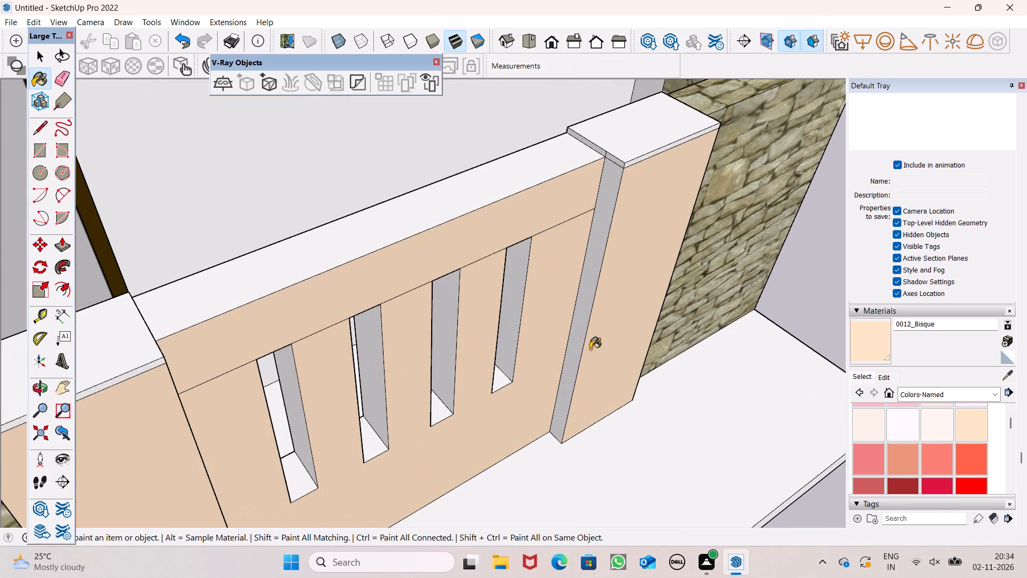
pyautogui.scroll(1, 590, 349)
pyautogui.click(573, 338)
pyautogui.scroll(-4, 576, 337)
pyautogui.moveTo(543, 374); pyautogui.dragTo(51, 364, button='middle')
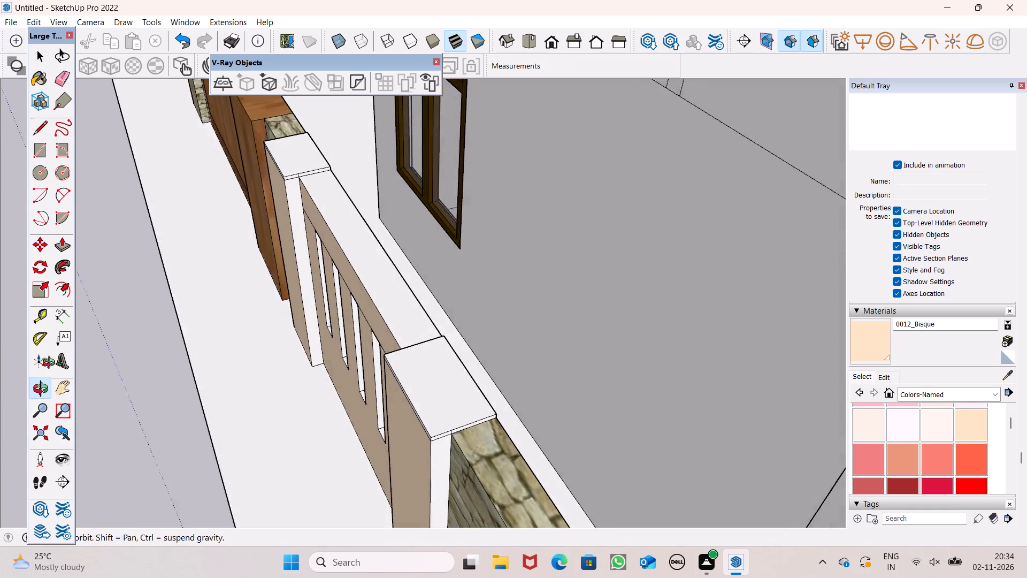
pyautogui.moveTo(51, 364); pyautogui.dragTo(50, 355, button='middle')
pyautogui.scroll(4, 300, 353)
pyautogui.click(324, 318)
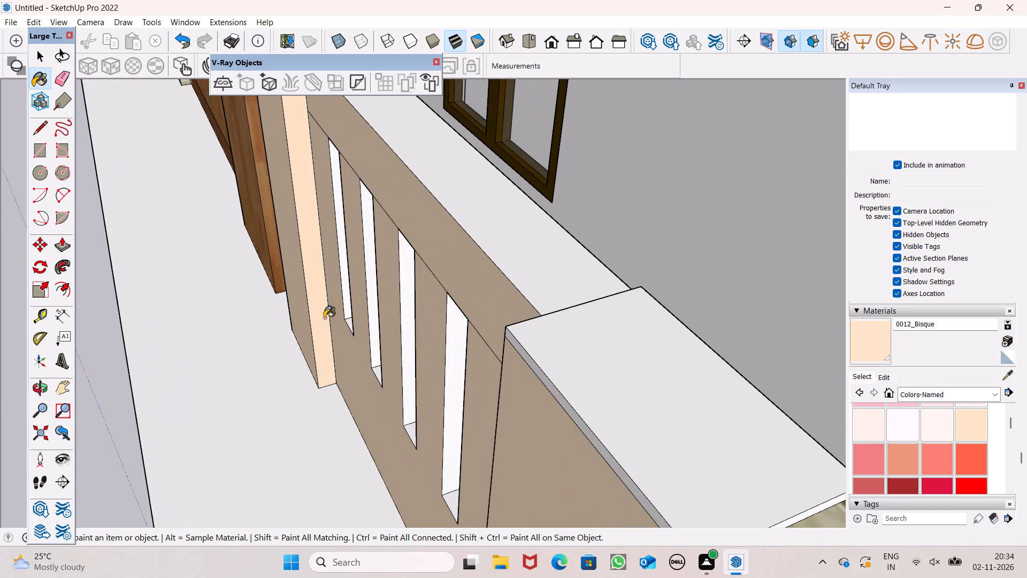
# Paint the top and rear face of the band above the slots and the slotted panel's rear face with 0012_Bisque.
pyautogui.click(551, 254)
pyautogui.moveTo(622, 284); pyautogui.dragTo(358, 274, button='middle')
pyautogui.scroll(1, 358, 274)
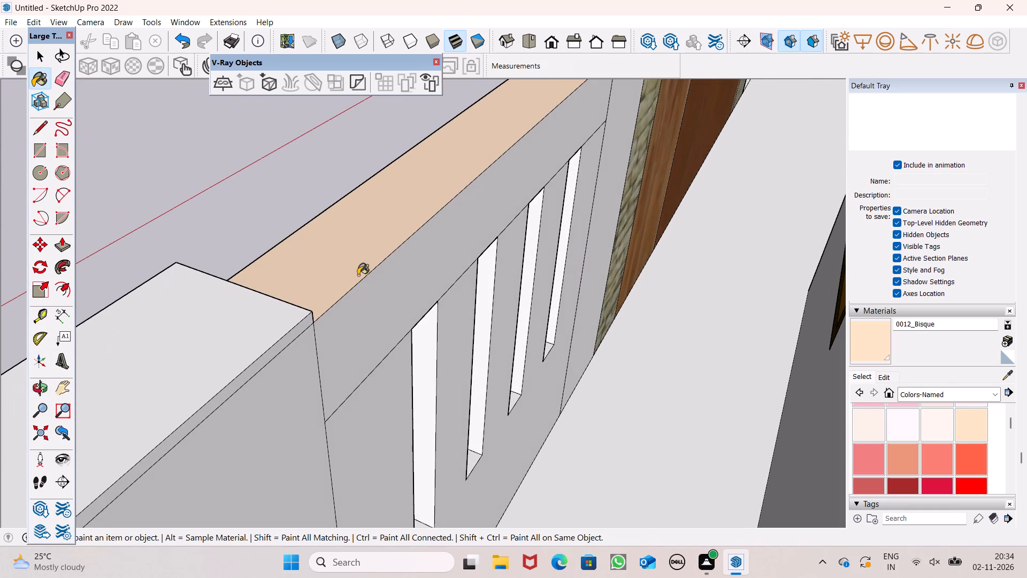
pyautogui.click(385, 306)
pyautogui.click(381, 387)
# Erase the stray vertical edges on both sides of the cap of the pillar nearest the wooden section.
pyautogui.moveTo(364, 432); pyautogui.dragTo(826, 328, button='middle')
pyautogui.scroll(-2, 493, 333)
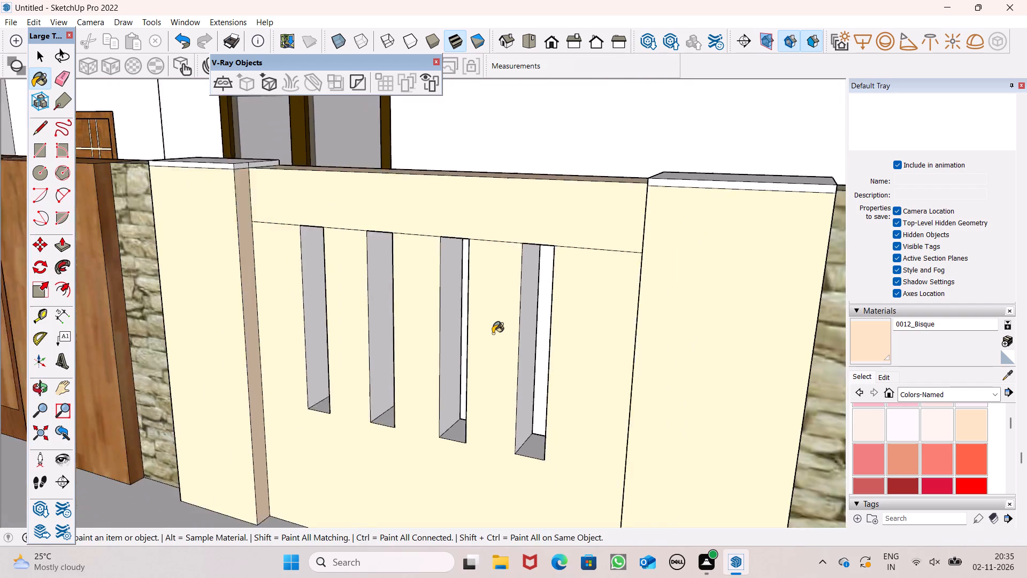
pyautogui.scroll(-2, 493, 333)
pyautogui.moveTo(499, 347); pyautogui.dragTo(608, 416, button='middle')
pyautogui.scroll(-2, 506, 369)
pyautogui.moveTo(576, 342); pyautogui.dragTo(729, 311, button='middle')
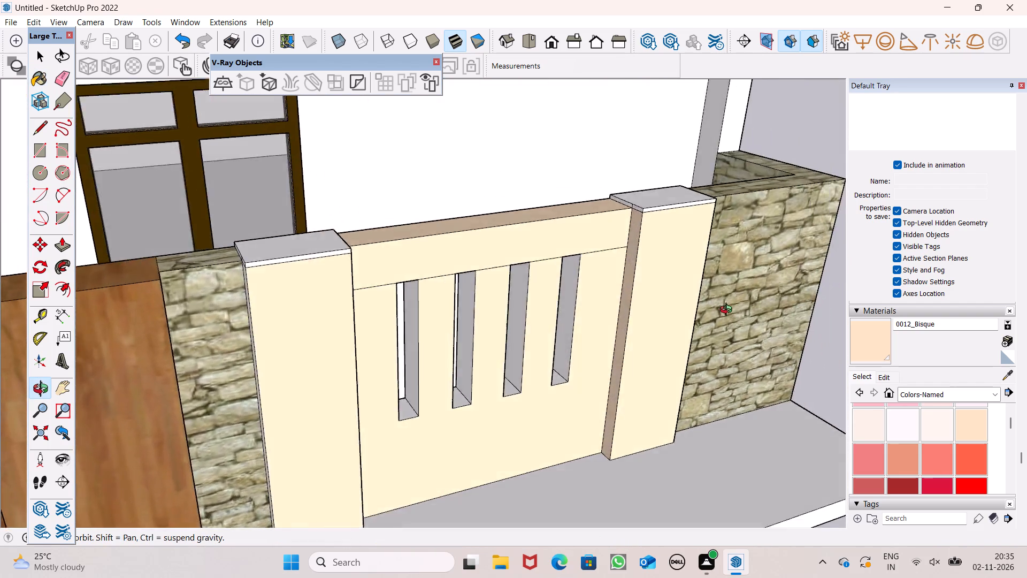
pyautogui.moveTo(729, 311); pyautogui.dragTo(752, 233, button='middle')
pyautogui.click(57, 76)
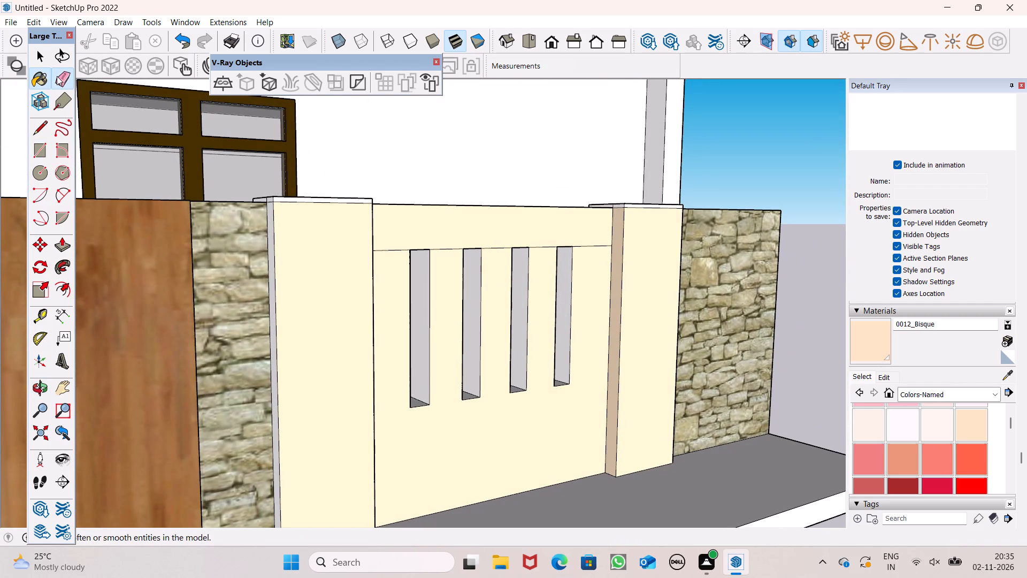
pyautogui.moveTo(332, 247); pyautogui.dragTo(0, 392, button='middle')
pyautogui.scroll(7, 149, 316)
pyautogui.scroll(3, 358, 154)
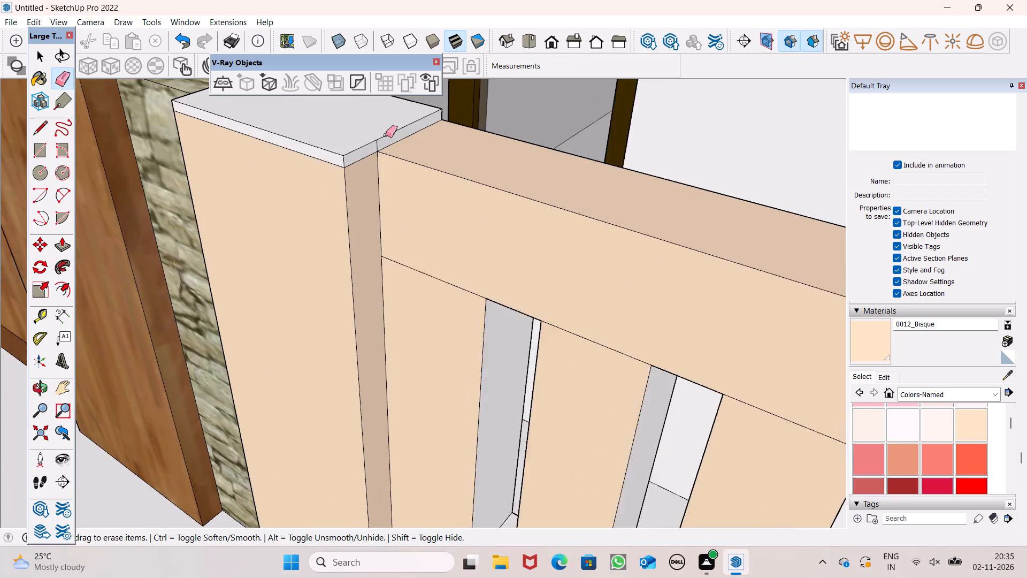
pyautogui.scroll(3, 386, 135)
pyautogui.moveTo(354, 159); pyautogui.dragTo(361, 157)
pyautogui.scroll(-4, 336, 154)
pyautogui.moveTo(87, 290); pyautogui.dragTo(114, 291, button='middle')
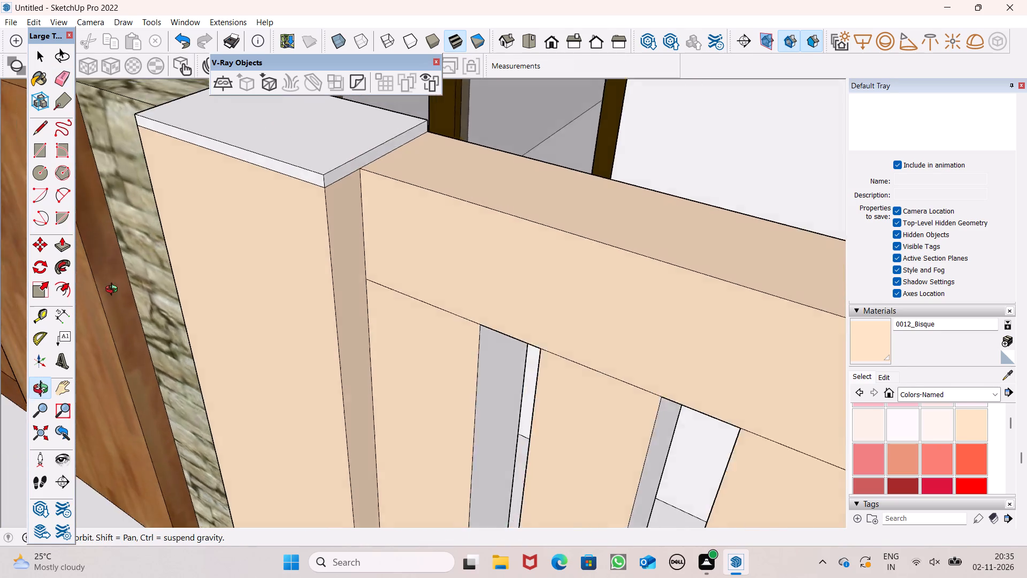
pyautogui.moveTo(114, 291); pyautogui.dragTo(546, 291, button='middle')
pyautogui.scroll(6, 537, 202)
pyautogui.moveTo(497, 173); pyautogui.dragTo(489, 168)
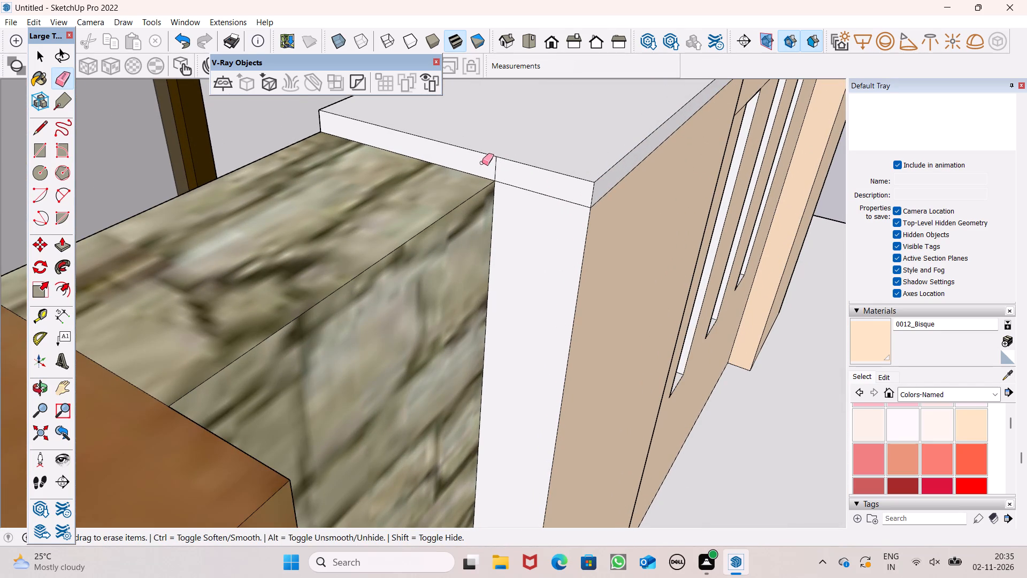
pyautogui.moveTo(495, 170); pyautogui.dragTo(486, 170)
# Erase the stray vertical edges on both sides of the cap of the pillar next to the corner stone wall.
pyautogui.scroll(-8, 467, 237)
pyautogui.scroll(-3, 453, 281)
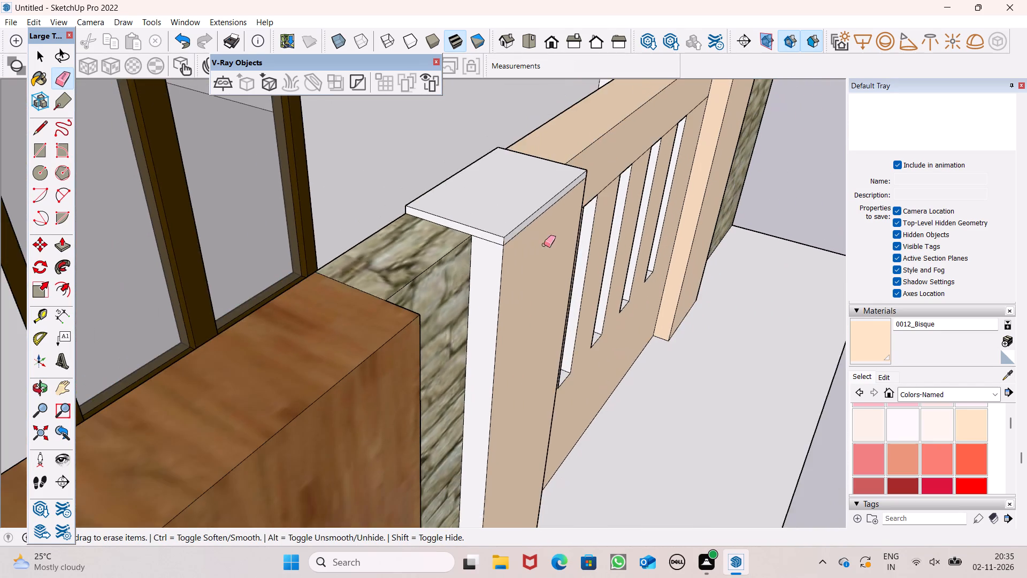
pyautogui.moveTo(544, 245); pyautogui.dragTo(13, 230, button='middle')
pyautogui.scroll(1, 544, 244)
pyautogui.scroll(-7, 251, 220)
pyautogui.moveTo(234, 271); pyautogui.dragTo(343, 307, button='middle')
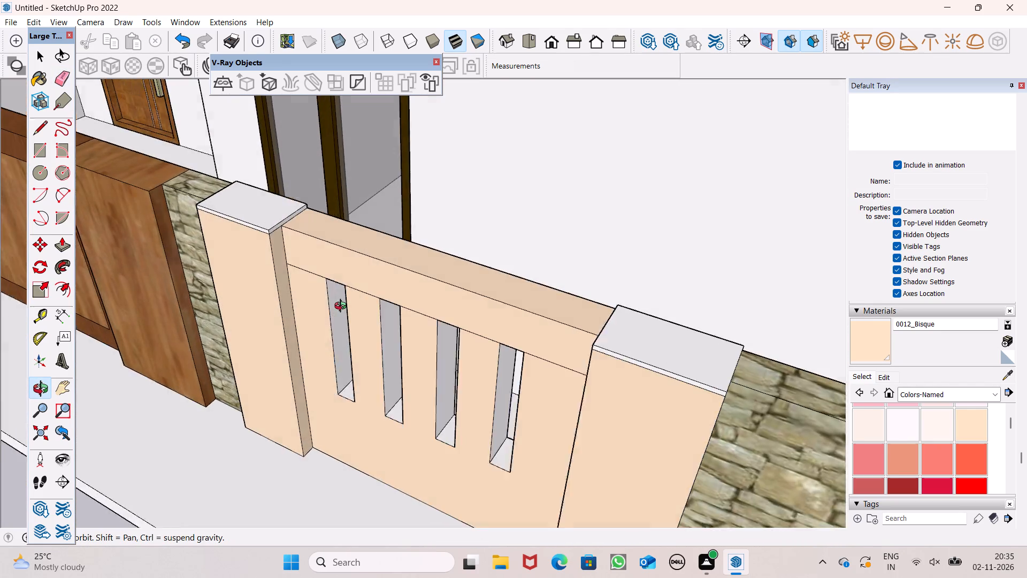
pyautogui.moveTo(343, 307); pyautogui.dragTo(131, 209, button='middle')
pyautogui.scroll(7, 334, 219)
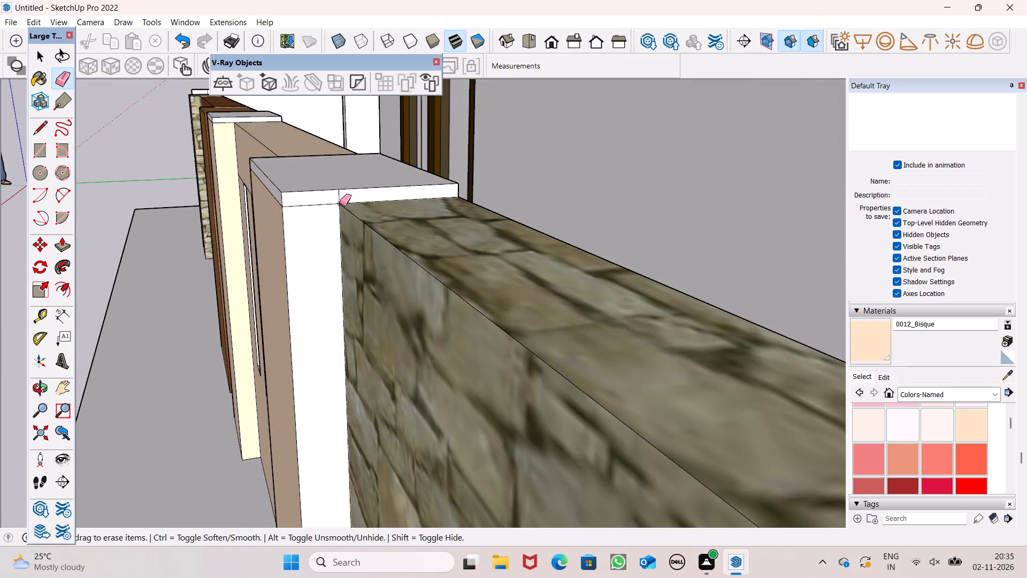
pyautogui.scroll(6, 339, 202)
pyautogui.click(338, 192)
pyautogui.moveTo(256, 230); pyautogui.dragTo(979, 212, button='middle')
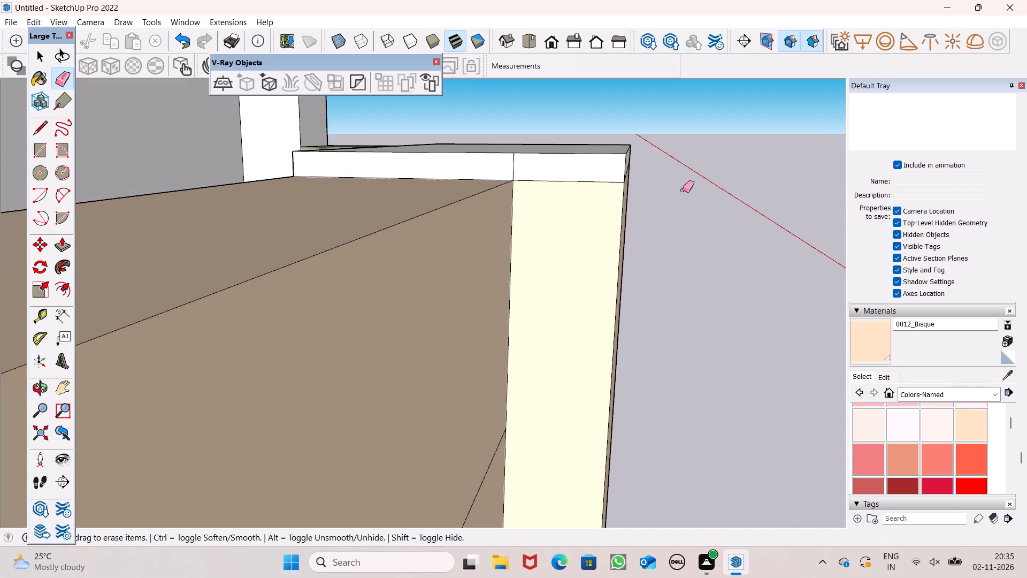
pyautogui.moveTo(519, 171); pyautogui.dragTo(503, 169)
# Paint the outer side face of the pillar beside the corner stone wall with 0012_Bisque.
pyautogui.scroll(-6, 502, 172)
pyautogui.moveTo(544, 227); pyautogui.dragTo(370, 252, button='middle')
pyautogui.scroll(1, 379, 257)
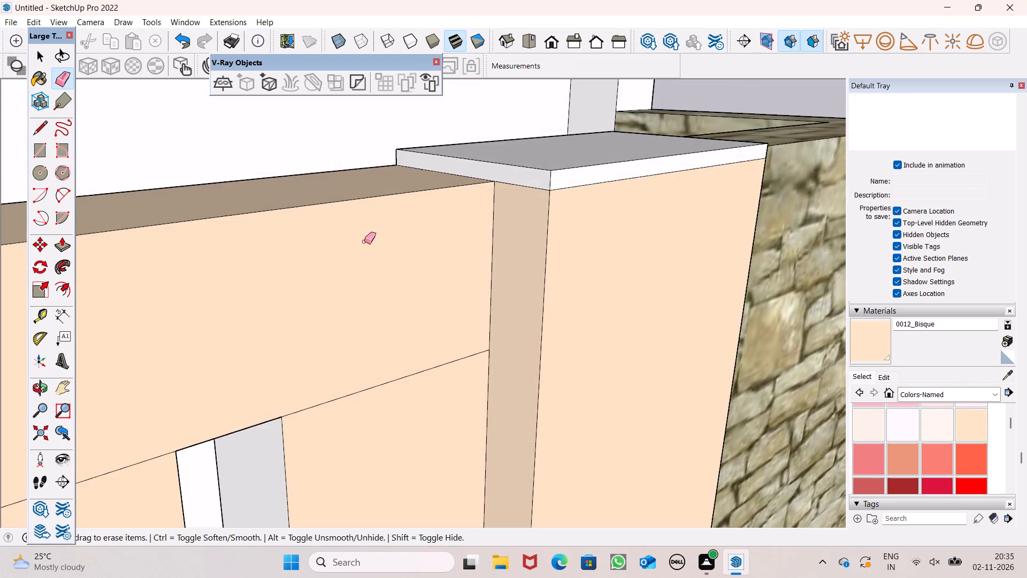
pyautogui.scroll(-13, 364, 229)
pyautogui.moveTo(490, 267); pyautogui.dragTo(278, 294, button='middle')
pyautogui.scroll(-4, 218, 247)
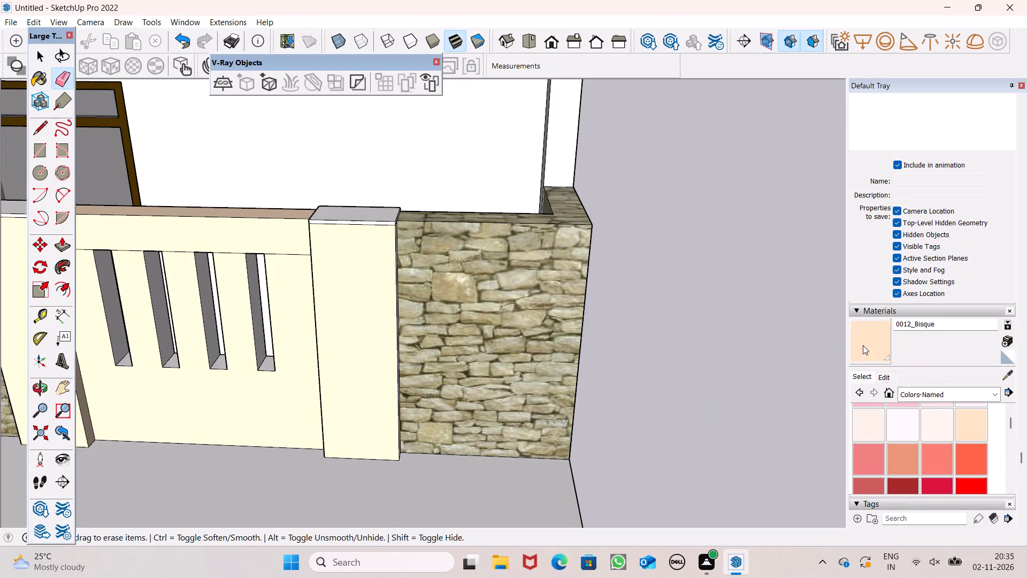
pyautogui.click(872, 334)
pyautogui.moveTo(435, 299); pyautogui.dragTo(223, 292, button='middle')
pyautogui.scroll(4, 341, 293)
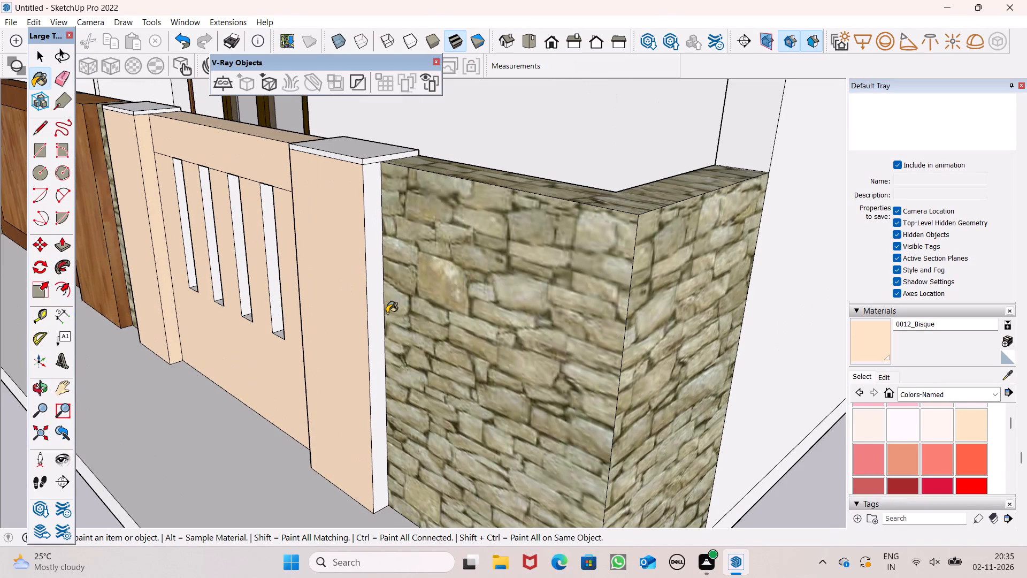
pyautogui.click(374, 317)
# Paint one inner side face of each of the four wall slots with 0012_Bisque.
pyautogui.scroll(3, 286, 298)
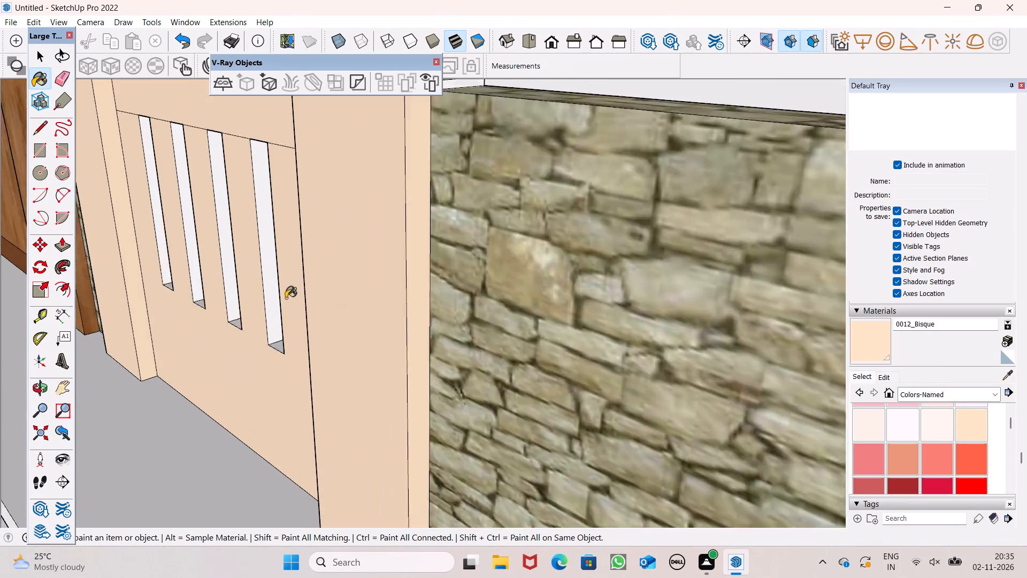
pyautogui.scroll(2, 286, 298)
pyautogui.click(265, 270)
pyautogui.scroll(5, 229, 275)
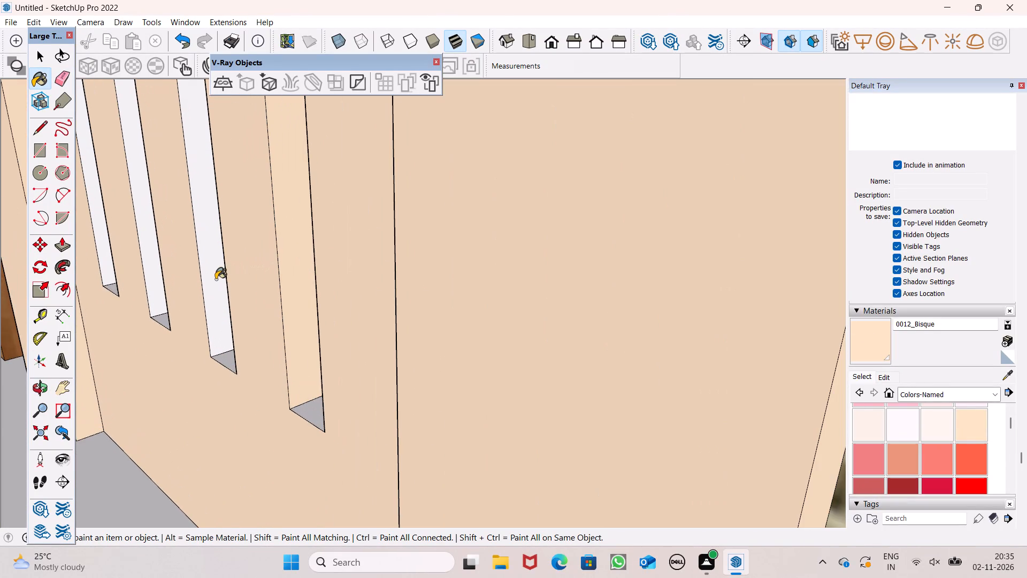
pyautogui.click(216, 279)
pyautogui.click(155, 272)
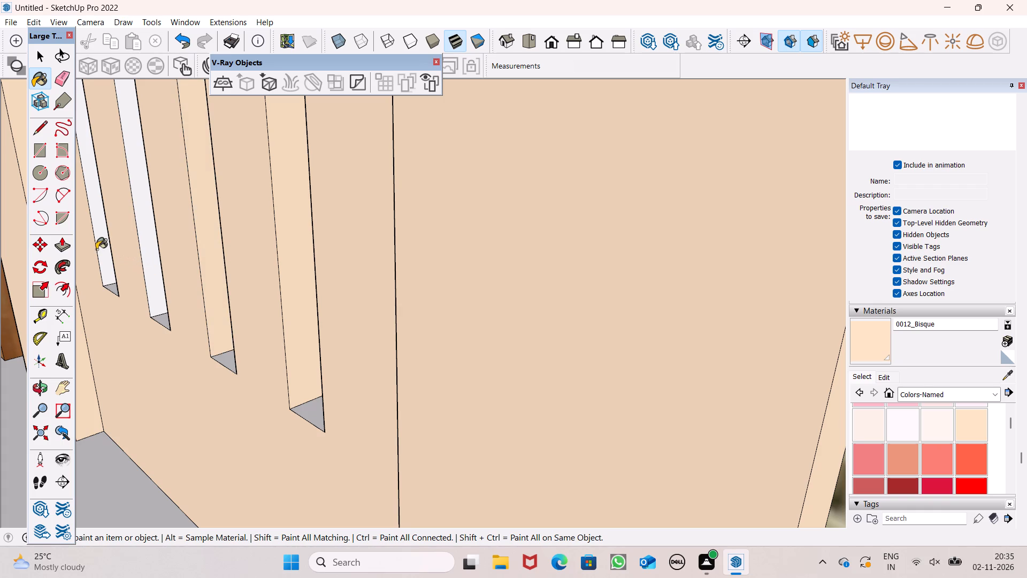
pyautogui.click(98, 248)
# Paint the opposite inner side faces of the four slots and the outer side of the pillar nearest the wooden section with 0012_Bisque.
pyautogui.scroll(-4, 152, 255)
pyautogui.moveTo(147, 319); pyautogui.dragTo(583, 362, button='middle')
pyautogui.click(566, 352)
pyautogui.click(305, 351)
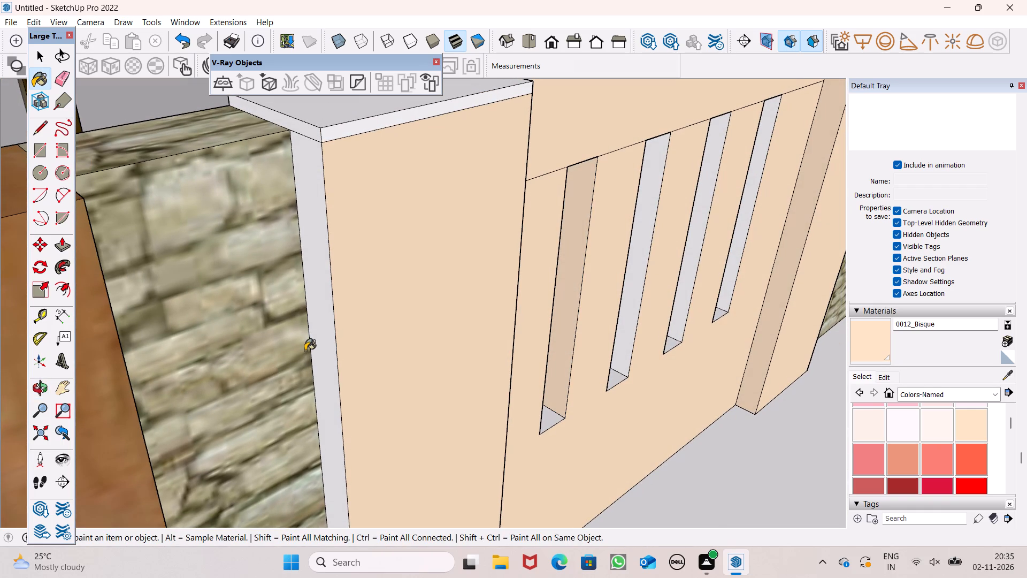
pyautogui.hotkey('ctrl', 'z')
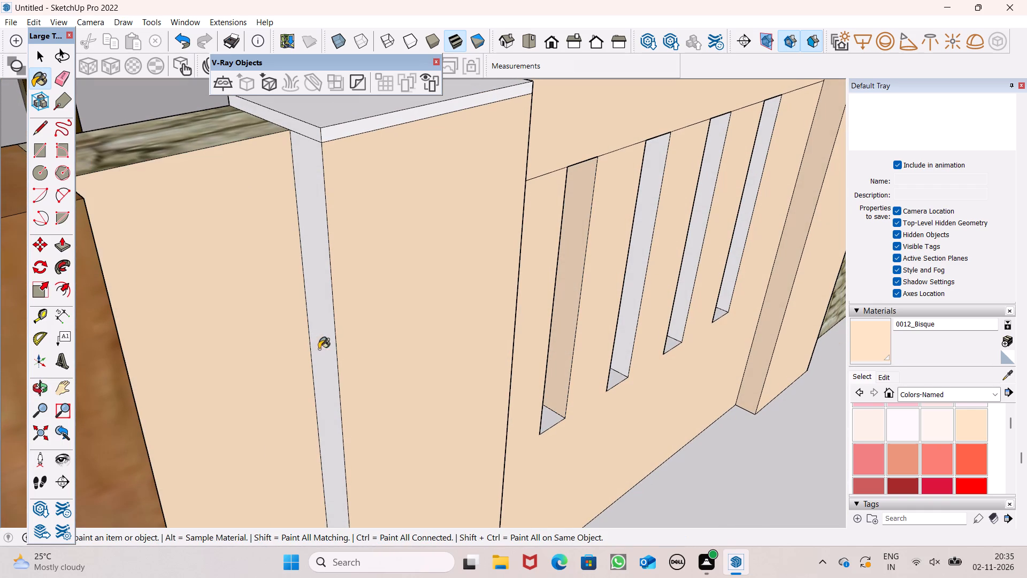
pyautogui.click(324, 344)
pyautogui.scroll(-3, 306, 317)
pyautogui.scroll(5, 572, 336)
pyautogui.click(575, 330)
pyautogui.scroll(-4, 563, 326)
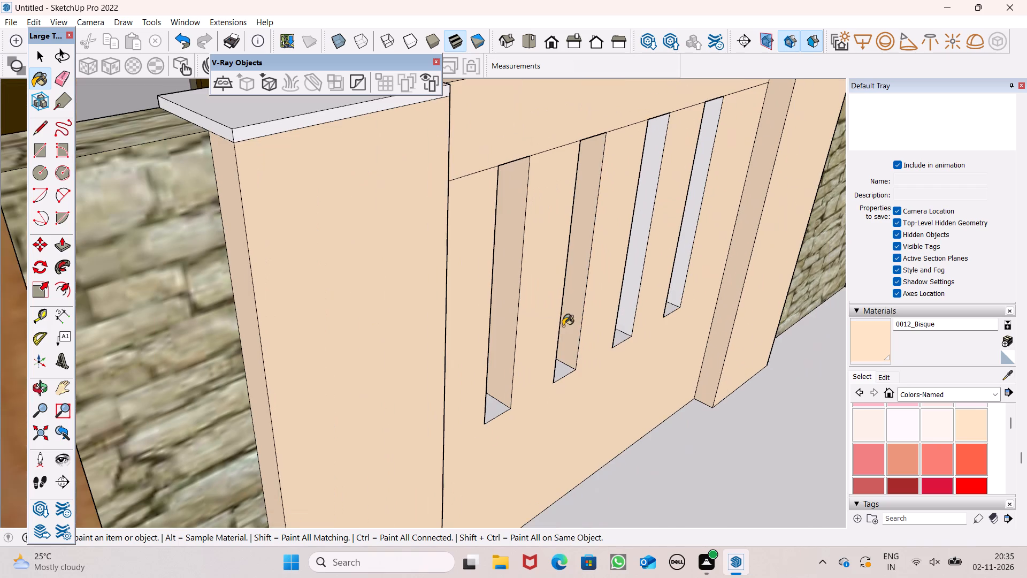
pyautogui.click(622, 295)
pyautogui.click(684, 279)
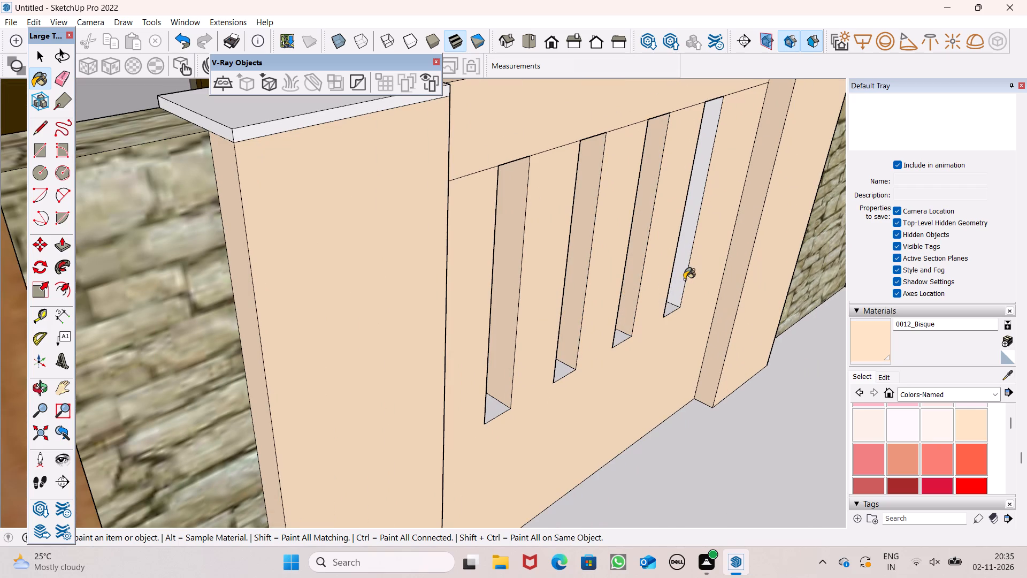
# Paint the bottom faces inside the four wall slots with 0012_Bisque.
pyautogui.moveTo(686, 295); pyautogui.dragTo(503, 368, button='middle')
pyautogui.click(471, 431)
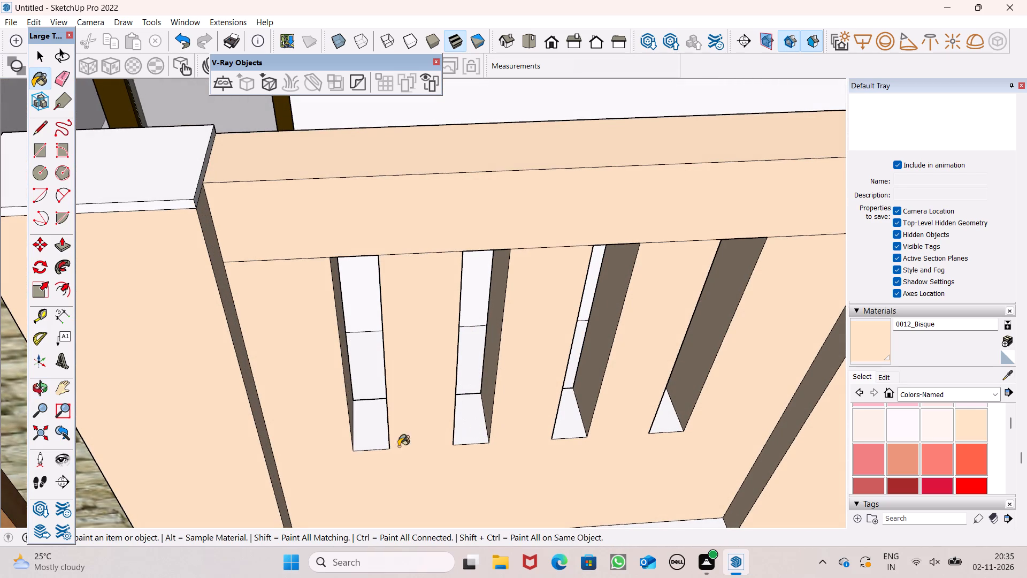
pyautogui.click(379, 425)
pyautogui.click(561, 425)
pyautogui.click(666, 415)
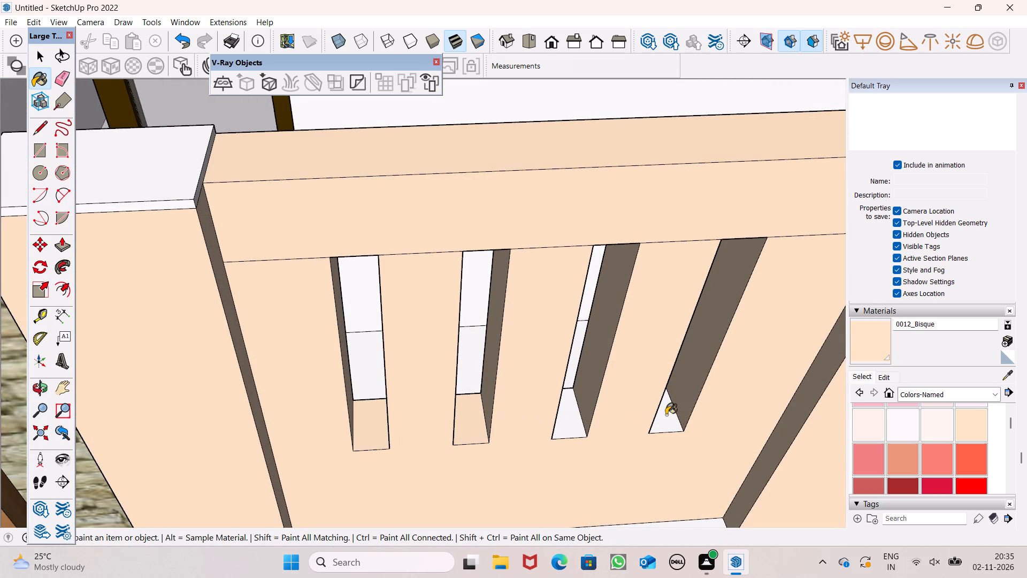
# Examine the painted slotted wall from front and rear and together with the front facade.
pyautogui.moveTo(670, 412); pyautogui.dragTo(810, 314, button='middle')
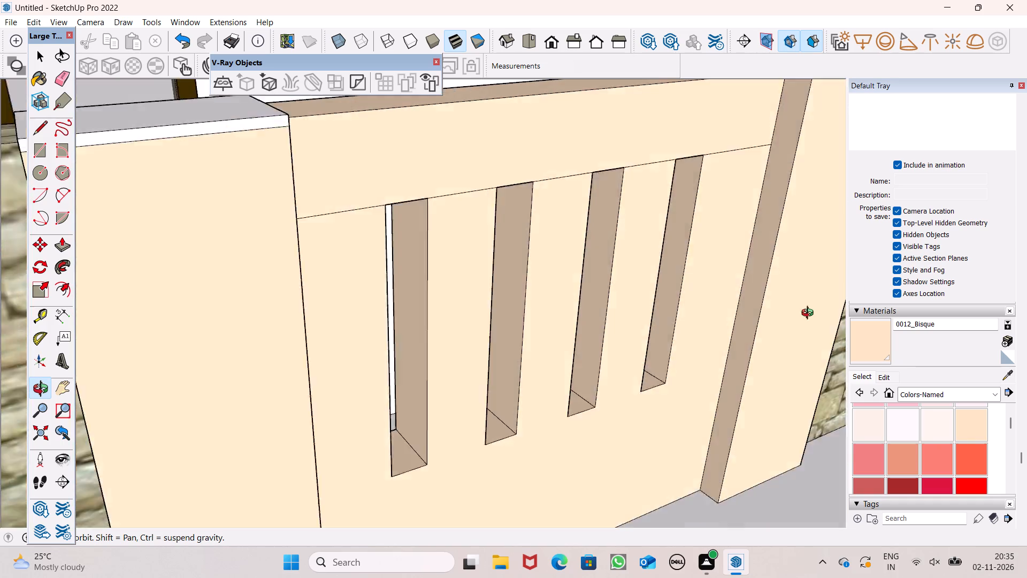
pyautogui.moveTo(810, 314); pyautogui.dragTo(200, 411, button='middle')
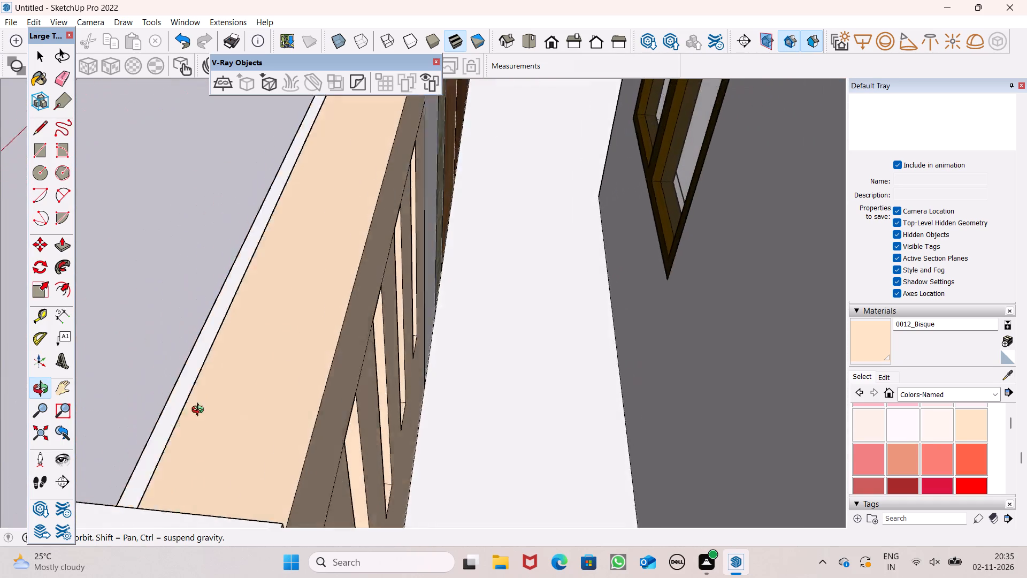
pyautogui.moveTo(200, 411); pyautogui.dragTo(508, 328, button='middle')
pyautogui.scroll(-12, 537, 295)
pyautogui.moveTo(504, 346); pyautogui.dragTo(562, 358, button='middle')
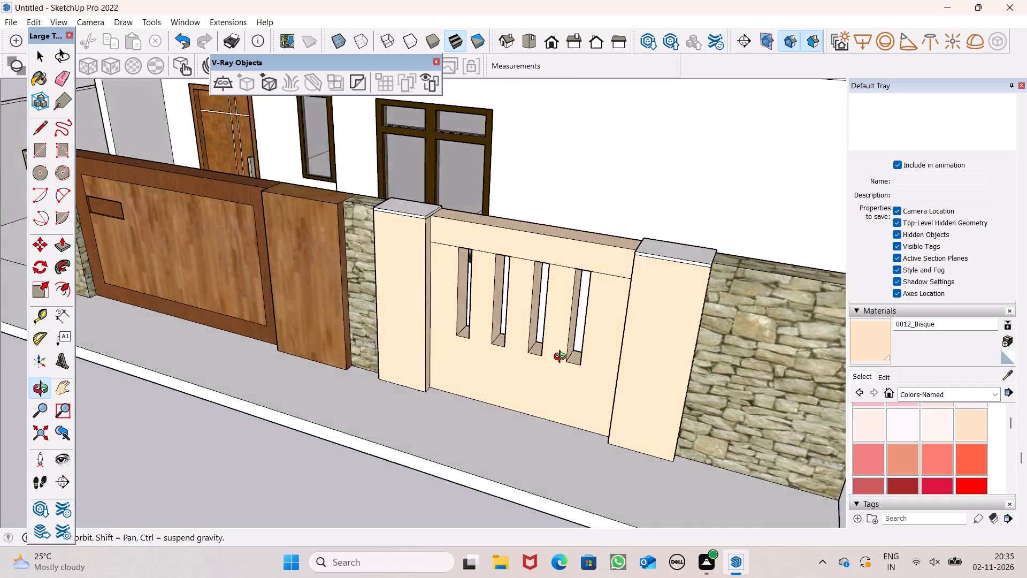
pyautogui.moveTo(562, 358); pyautogui.dragTo(618, 315, button='middle')
pyautogui.scroll(1, 618, 314)
pyautogui.scroll(-11, 600, 291)
pyautogui.moveTo(584, 420); pyautogui.dragTo(611, 367, button='middle')
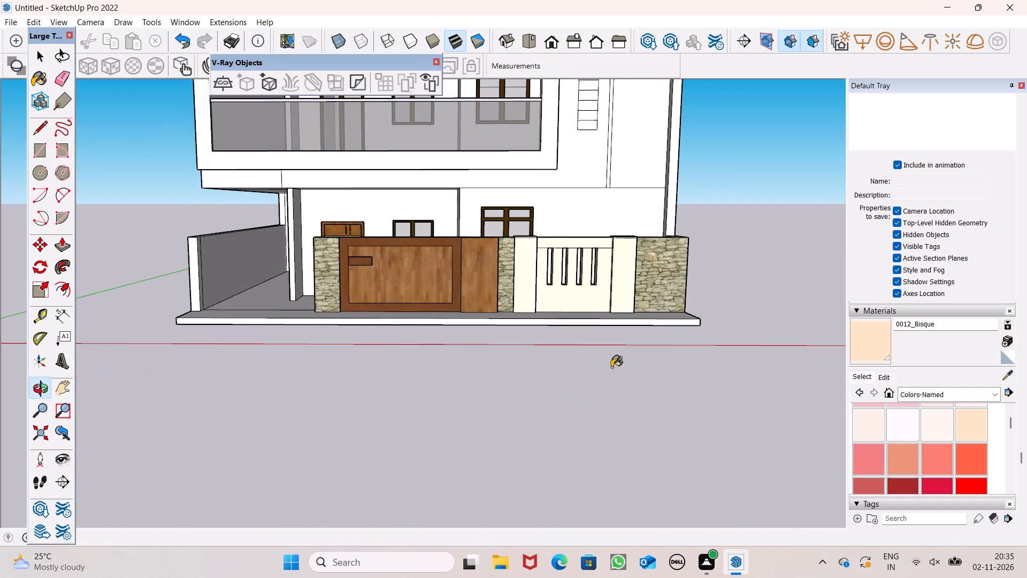
# Paint the facade wall face around the ladder-like niches and below the first-floor balcony with 0012_Bisque.
pyautogui.scroll(-6, 563, 401)
pyautogui.scroll(4, 583, 218)
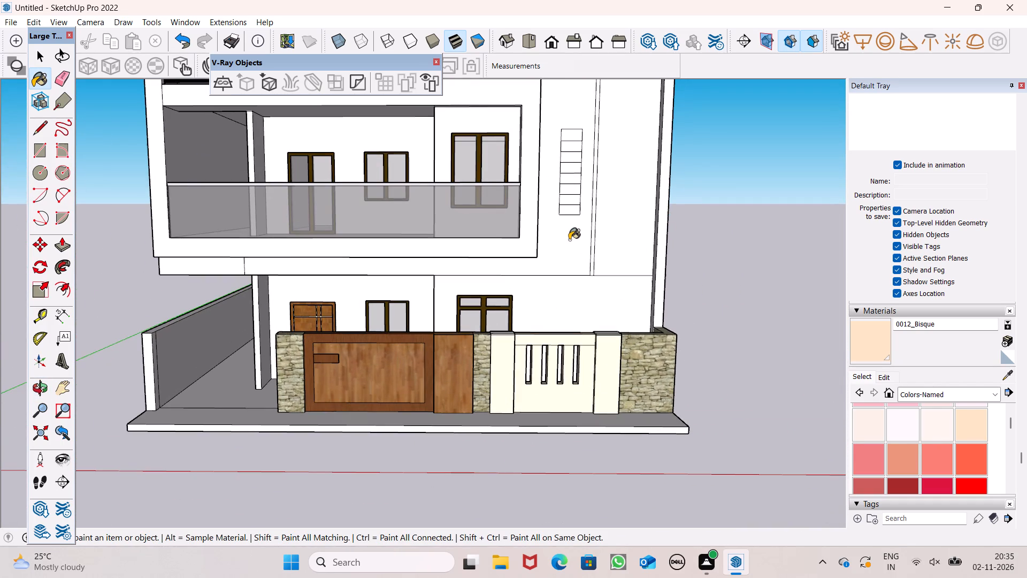
pyautogui.click(569, 240)
# Paint the two outer side faces of the ground-floor wall beside the entrance, facing the side passage, with 0012_Bisque.
pyautogui.scroll(-5, 539, 287)
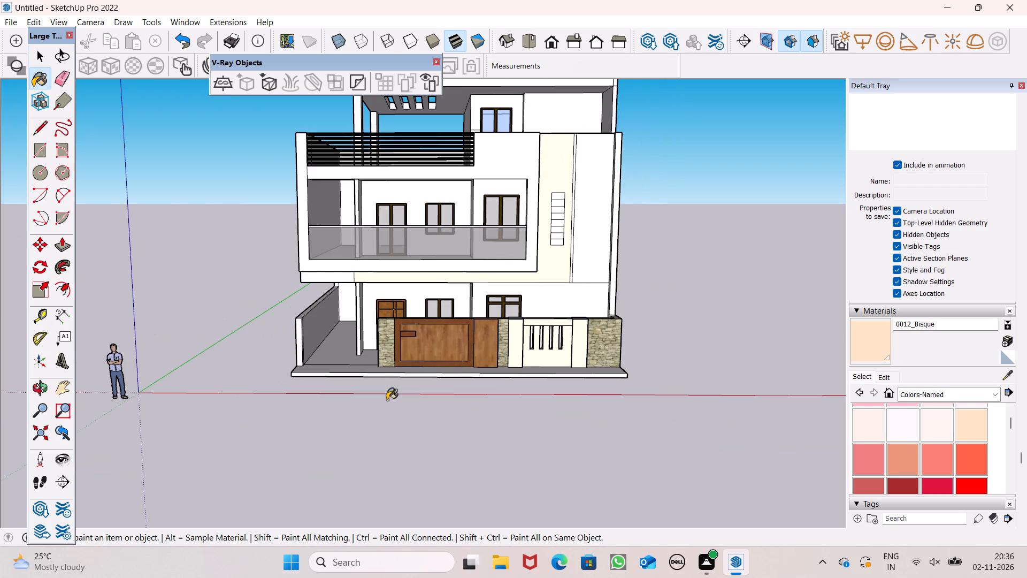
pyautogui.scroll(-1, 400, 260)
pyautogui.scroll(13, 342, 274)
pyautogui.moveTo(389, 356); pyautogui.dragTo(424, 366, button='middle')
pyautogui.moveTo(413, 358); pyautogui.dragTo(487, 330, button='middle')
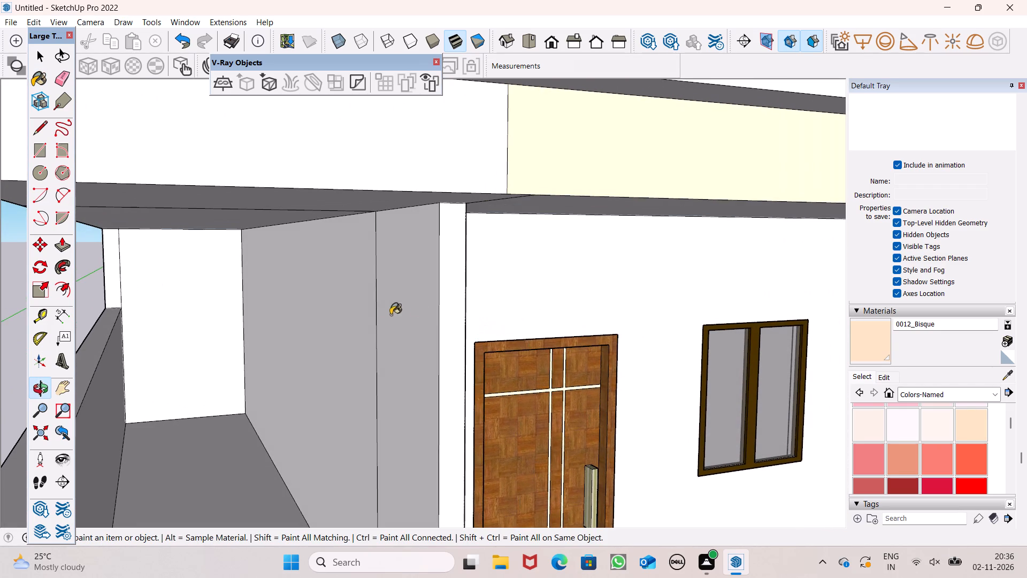
pyautogui.click(360, 310)
pyautogui.click(391, 309)
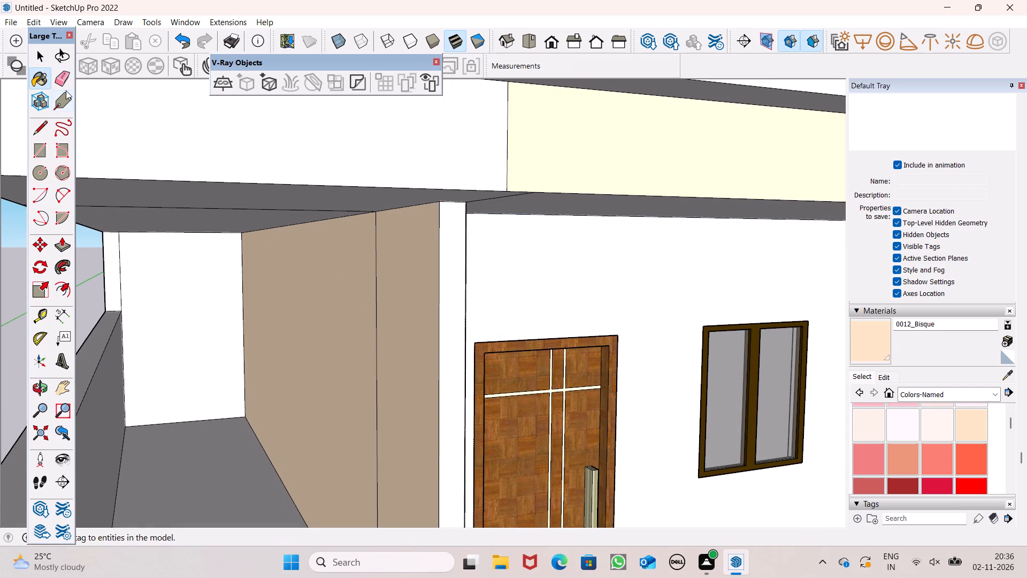
# Erase the vertical line dividing the two painted side faces of the wall beside the entrance.
pyautogui.click(57, 82)
pyautogui.moveTo(388, 327); pyautogui.dragTo(364, 328)
# Paint the narrow front end and the door-side face of the projecting wall beside the entrance with 0012_Bisque.
pyautogui.scroll(1, 397, 349)
pyautogui.moveTo(381, 363); pyautogui.dragTo(282, 408, button='middle')
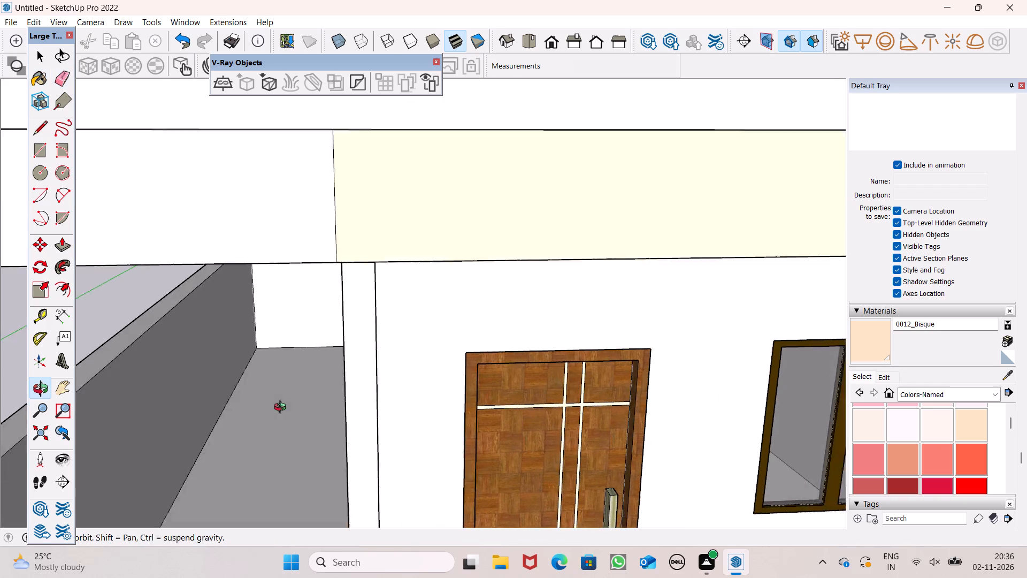
pyautogui.moveTo(282, 408); pyautogui.dragTo(240, 414, button='middle')
pyautogui.click(863, 338)
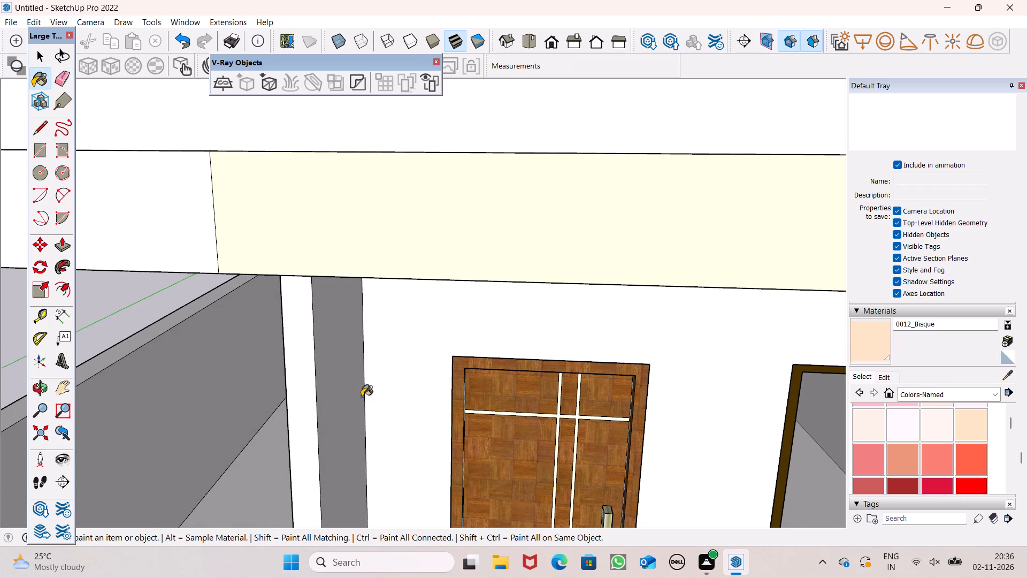
pyautogui.click(295, 358)
pyautogui.click(338, 348)
# Paint the ground-floor wall around the entrance door and adjacent window with 0012_Bisque.
pyautogui.scroll(-5, 334, 344)
pyautogui.moveTo(264, 385); pyautogui.dragTo(395, 330, button='middle')
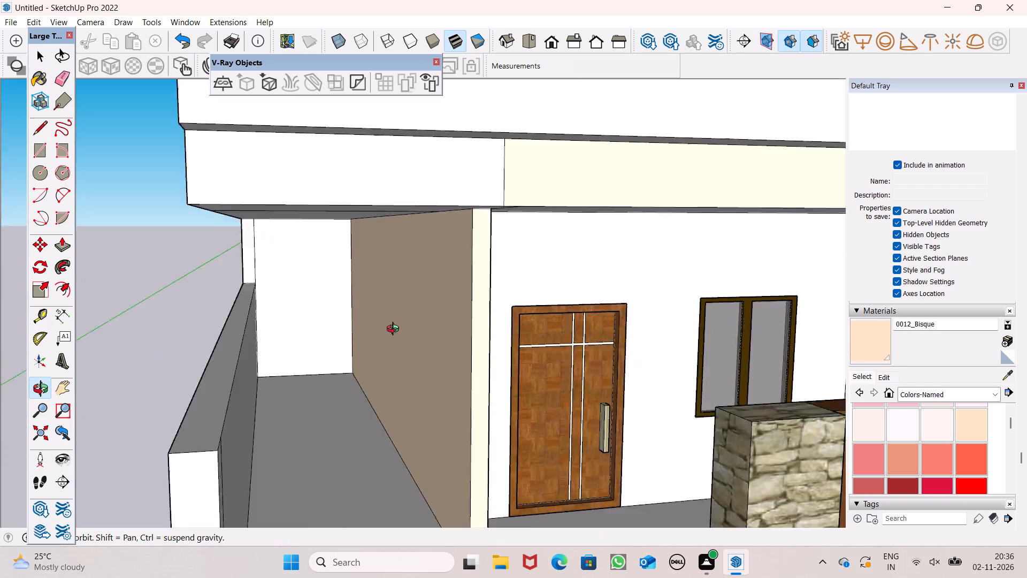
pyautogui.moveTo(395, 330); pyautogui.dragTo(274, 317, button='middle')
pyautogui.scroll(-1, 355, 280)
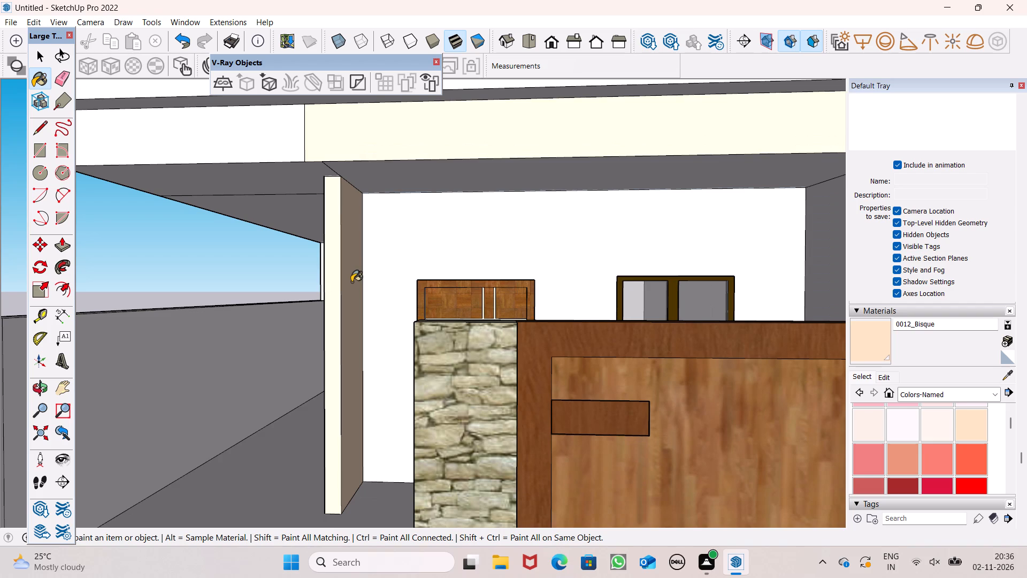
pyautogui.click(390, 249)
# Paint the recessed rear wall of the first-floor balcony, around the balcony door and small window, with 0012_Bisque.
pyautogui.scroll(-5, 416, 320)
pyautogui.moveTo(418, 317); pyautogui.dragTo(417, 406, button='middle')
pyautogui.scroll(-2, 374, 336)
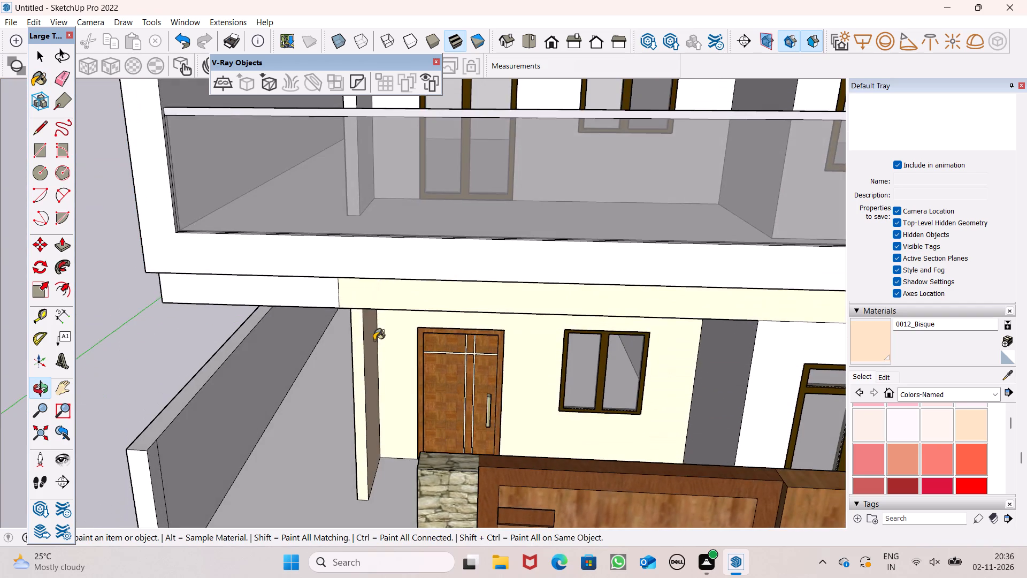
pyautogui.scroll(-9, 374, 340)
pyautogui.click(392, 194)
# Erase the leftover edge line beneath the first-floor overhang beside the entrance.
pyautogui.moveTo(439, 220); pyautogui.dragTo(610, 142, button='middle')
pyautogui.scroll(1, 291, 141)
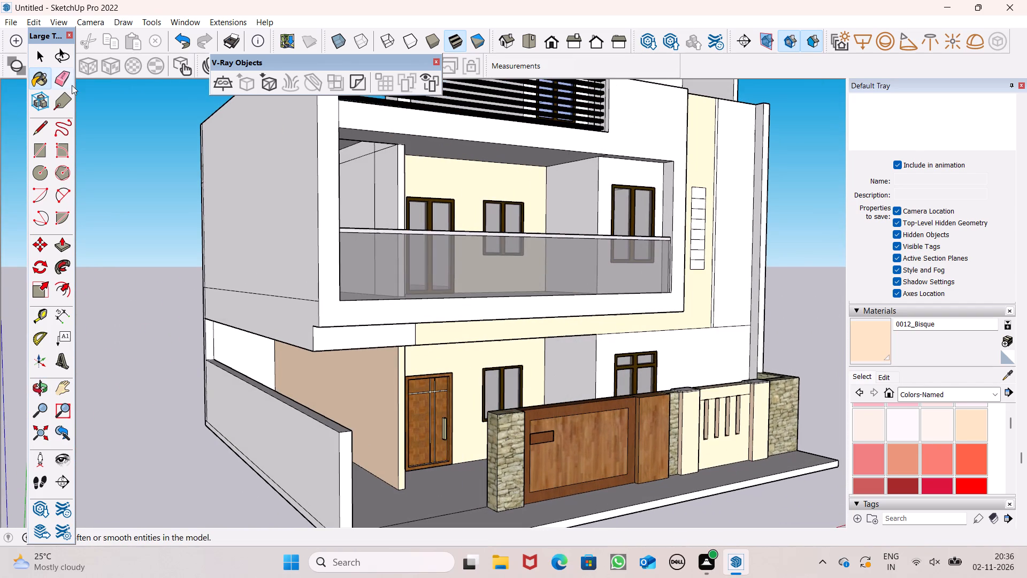
pyautogui.click(62, 80)
pyautogui.moveTo(325, 245); pyautogui.dragTo(331, 182, button='middle')
pyautogui.scroll(5, 306, 287)
pyautogui.moveTo(319, 309); pyautogui.dragTo(315, 315)
pyautogui.scroll(-6, 414, 283)
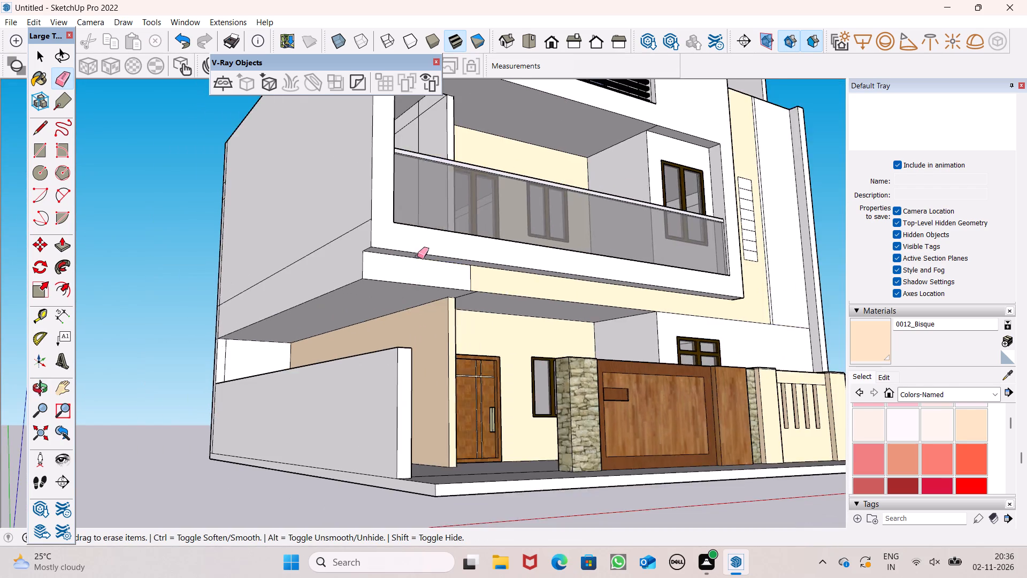
pyautogui.scroll(-3, 418, 266)
pyautogui.scroll(7, 476, 302)
pyautogui.moveTo(432, 274); pyautogui.dragTo(438, 275)
pyautogui.moveTo(436, 278); pyautogui.dragTo(421, 301, button='middle')
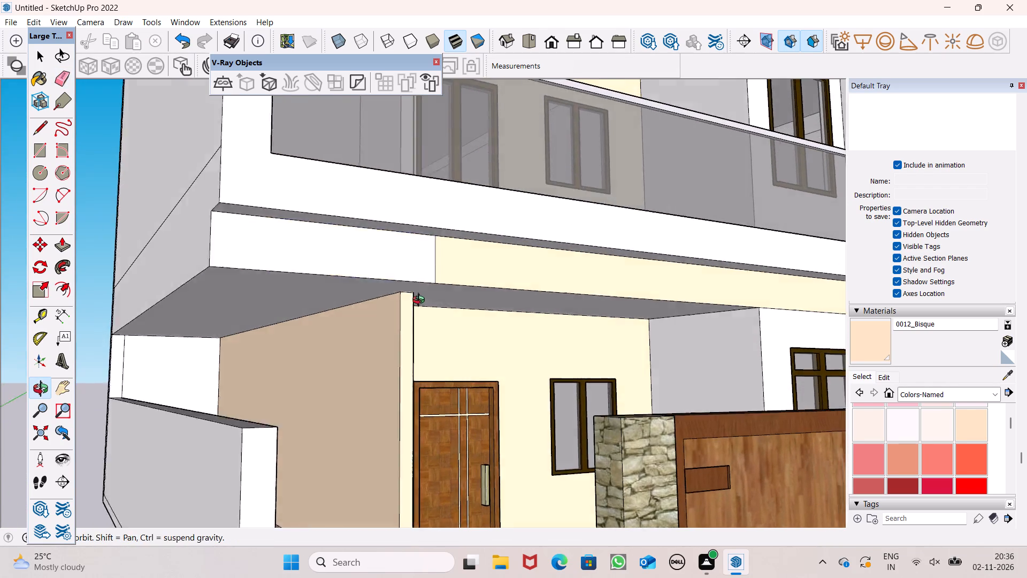
pyautogui.moveTo(421, 301); pyautogui.dragTo(405, 331, button='middle')
# Erase the diagonal and vertical lines on the side face of the first-floor balcony's projecting wall.
pyautogui.scroll(-6, 392, 396)
pyautogui.scroll(5, 382, 224)
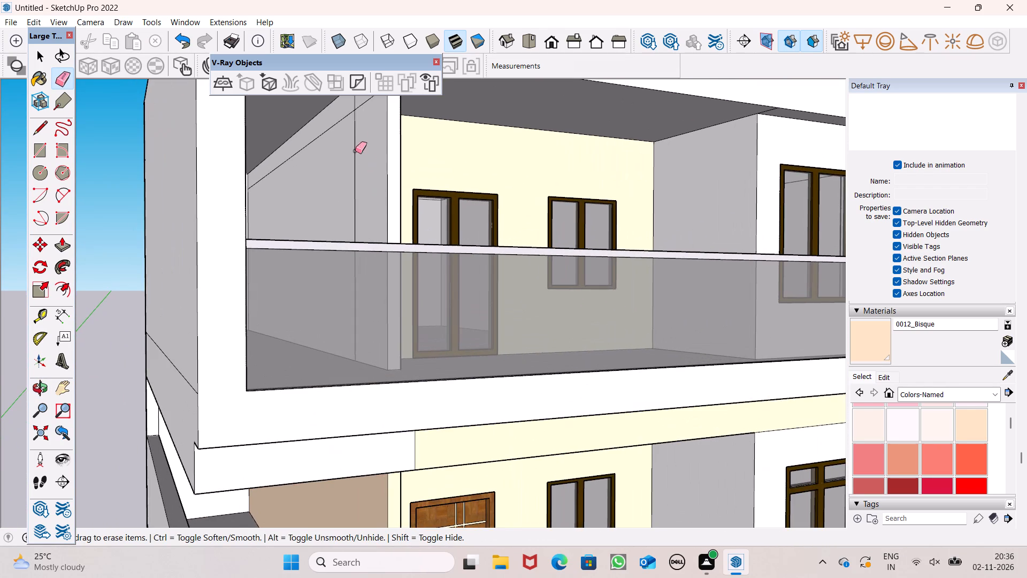
pyautogui.moveTo(350, 115); pyautogui.dragTo(347, 104)
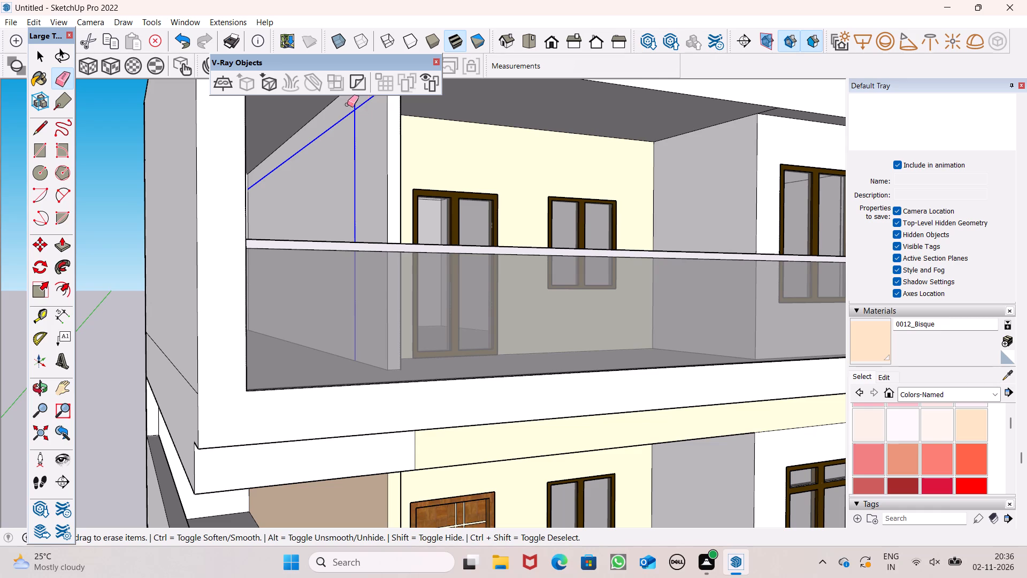
pyautogui.moveTo(347, 104); pyautogui.dragTo(347, 104)
# Examine the facade, balcony and front terrace from above and from the front.
pyautogui.scroll(-6, 330, 284)
pyautogui.moveTo(335, 305); pyautogui.dragTo(263, 272, button='middle')
pyautogui.scroll(-6, 280, 269)
pyautogui.moveTo(318, 286); pyautogui.dragTo(273, 445, button='middle')
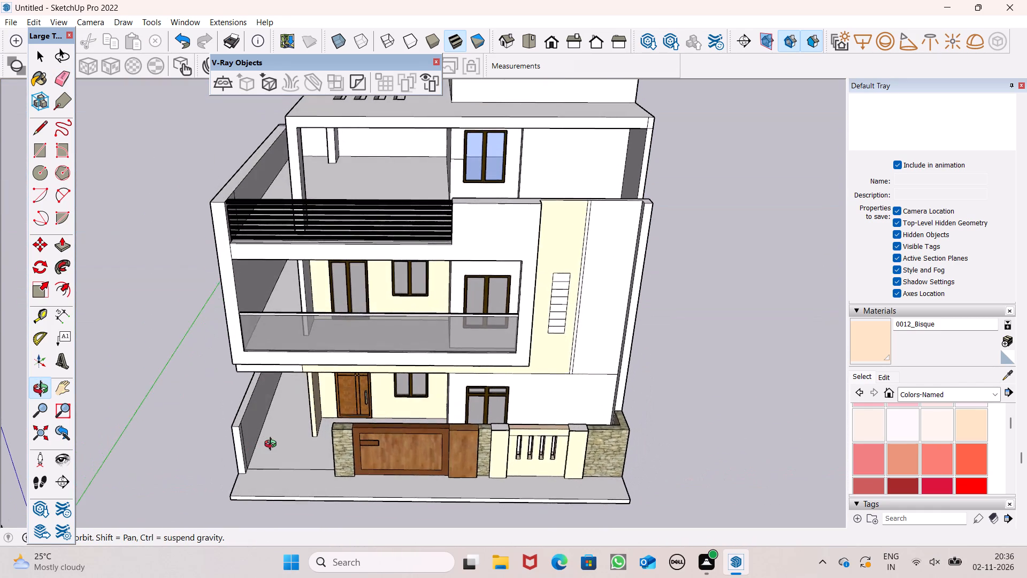
pyautogui.moveTo(273, 445); pyautogui.dragTo(310, 549, button='middle')
pyautogui.scroll(7, 263, 244)
pyautogui.moveTo(214, 293); pyautogui.dragTo(208, 291)
pyautogui.scroll(-6, 226, 208)
pyautogui.moveTo(281, 313); pyautogui.dragTo(335, 126, button='middle')
pyautogui.scroll(-4, 411, 209)
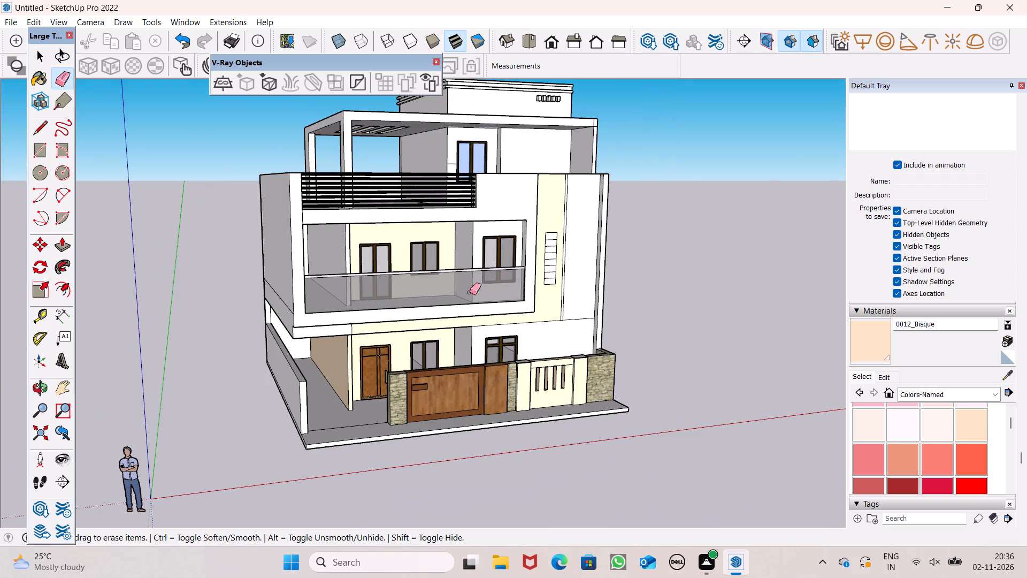
# Paint both side faces and the narrow front end of the first-floor balcony's projecting wall with 0012_Bisque.
pyautogui.click(853, 345)
pyautogui.scroll(6, 402, 270)
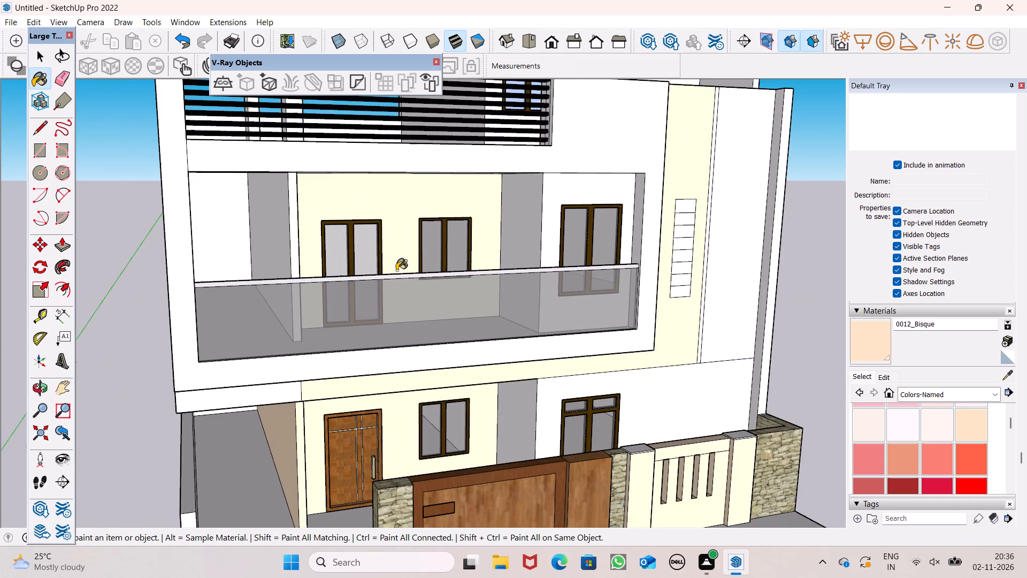
pyautogui.click(879, 346)
pyautogui.scroll(5, 355, 247)
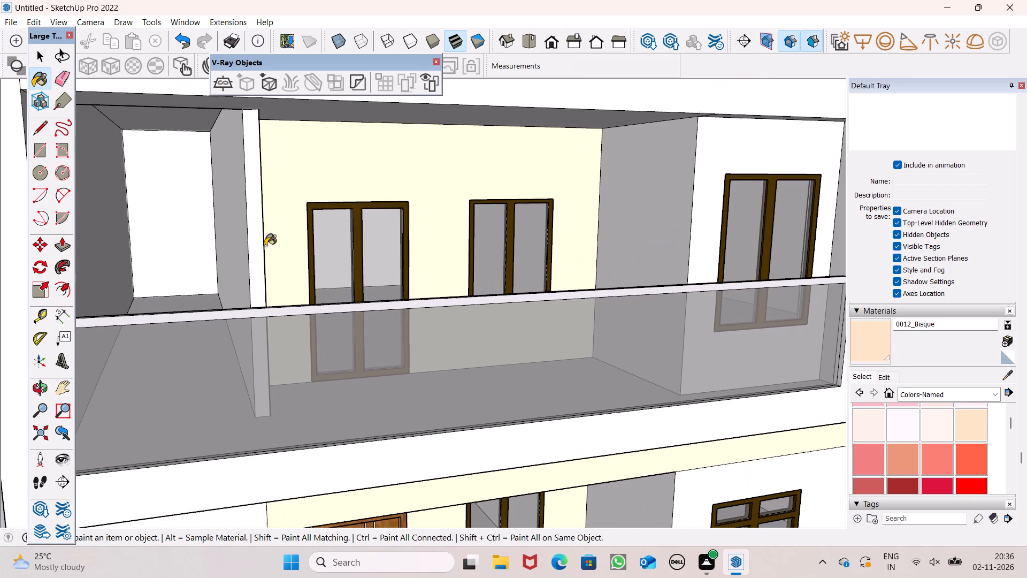
pyautogui.click(243, 246)
pyautogui.moveTo(251, 257); pyautogui.dragTo(299, 245, button='middle')
pyautogui.scroll(1, 299, 243)
pyautogui.click(280, 240)
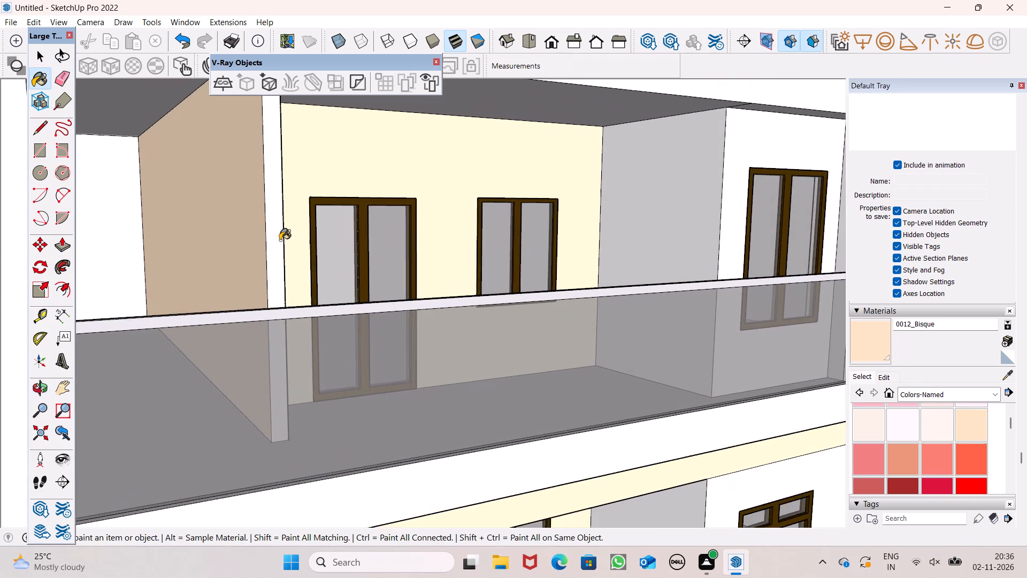
pyautogui.scroll(-9, 304, 208)
pyautogui.moveTo(328, 300); pyautogui.dragTo(235, 219, button='middle')
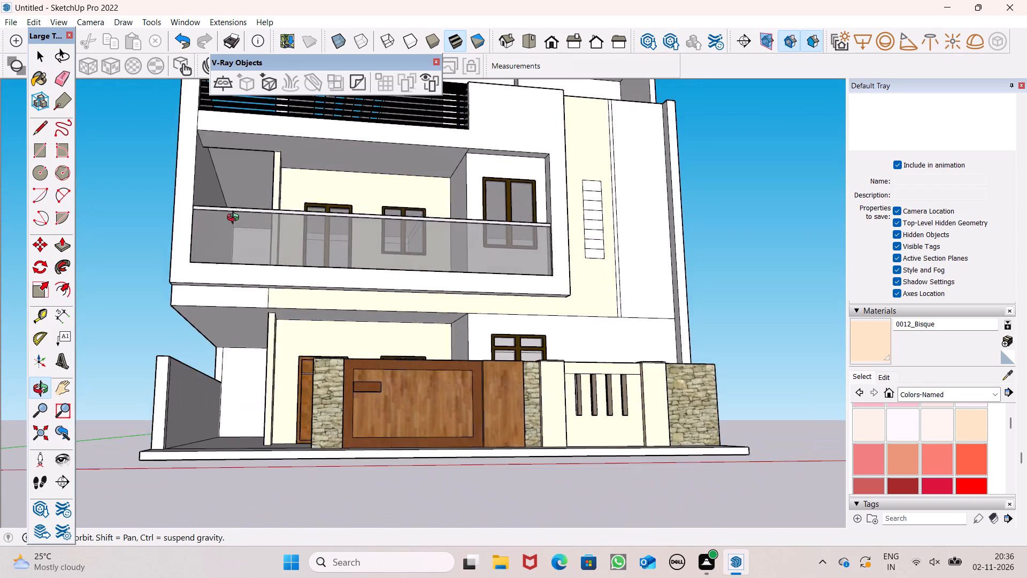
pyautogui.moveTo(235, 219); pyautogui.dragTo(11, 310, button='middle')
pyautogui.scroll(3, 315, 215)
pyautogui.click(287, 221)
# Examine the painted front facade from several angles for surfaces that are still white.
pyautogui.scroll(-4, 300, 230)
pyautogui.moveTo(321, 361); pyautogui.dragTo(371, 371, button='middle')
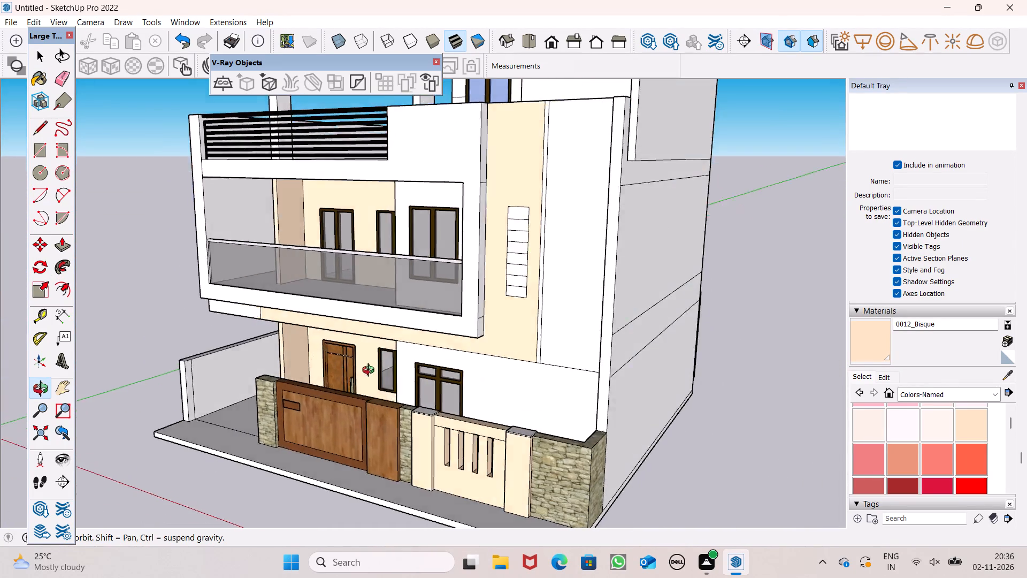
pyautogui.moveTo(371, 371); pyautogui.dragTo(418, 430, button='middle')
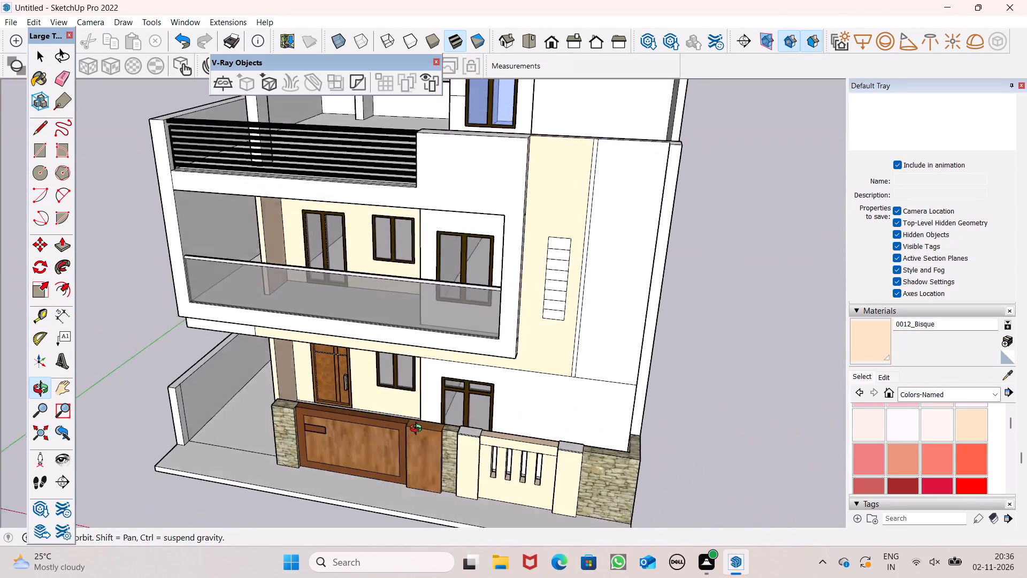
pyautogui.moveTo(418, 430); pyautogui.dragTo(400, 429, button='middle')
pyautogui.middleClick(400, 429)
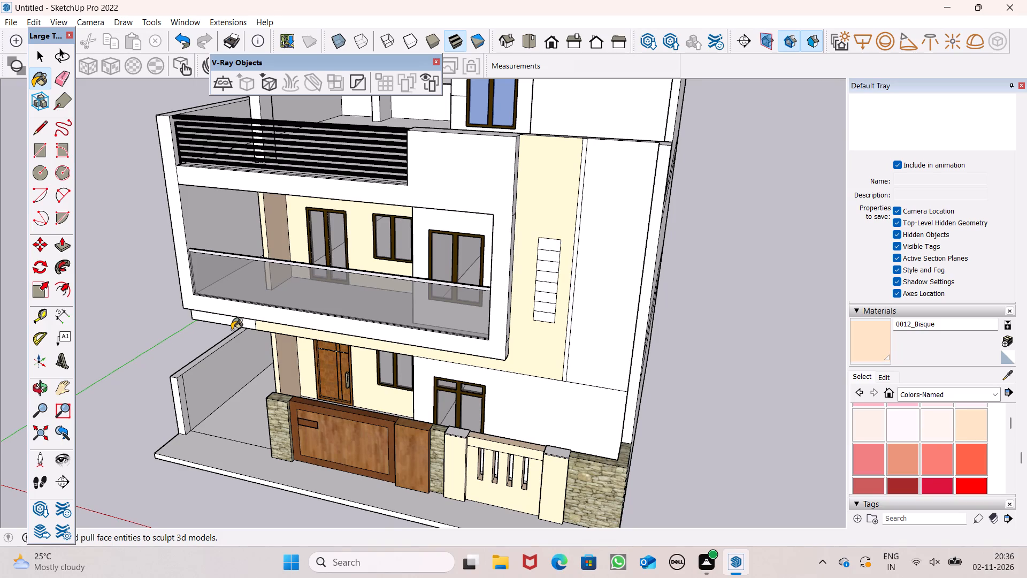
pyautogui.scroll(-3, 417, 279)
pyautogui.moveTo(430, 317); pyautogui.dragTo(562, 326, button='middle')
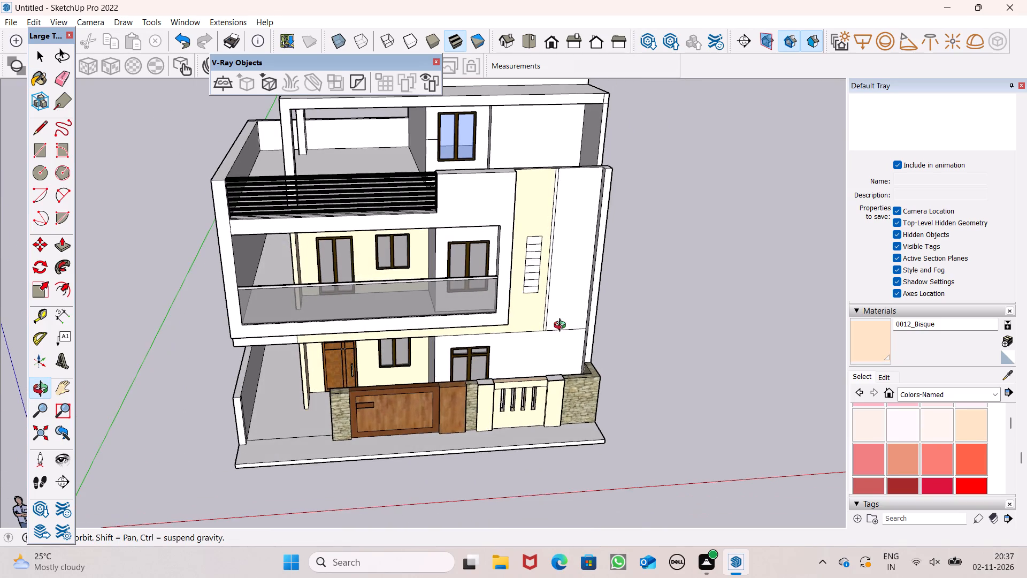
pyautogui.moveTo(562, 326); pyautogui.dragTo(545, 369, button='middle')
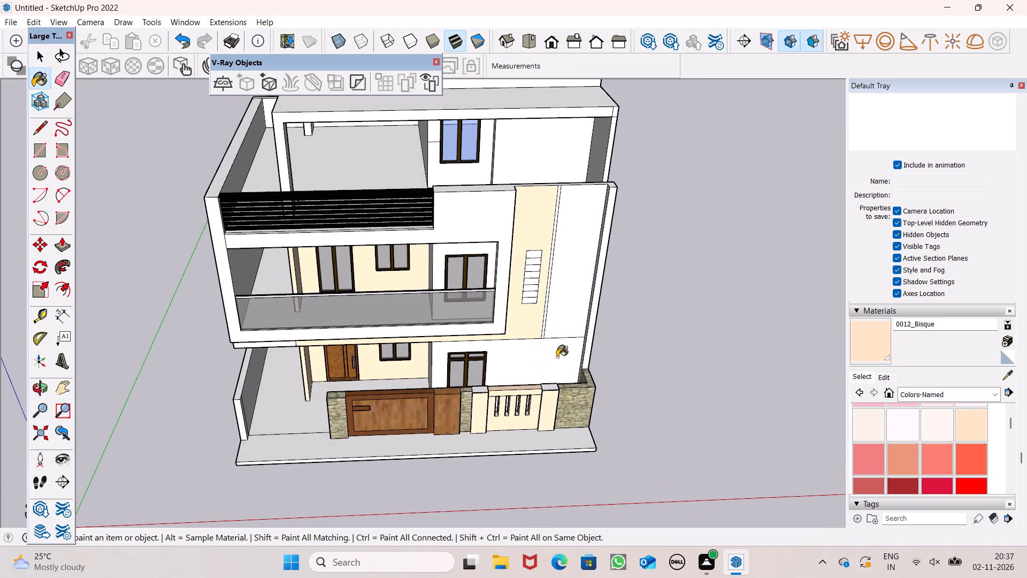
pyautogui.scroll(5, 524, 283)
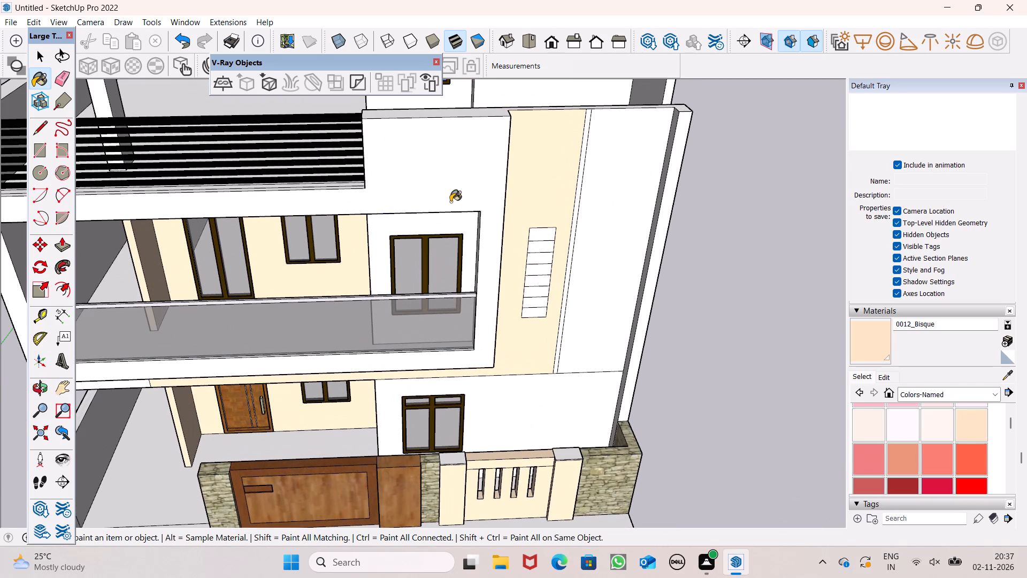
pyautogui.scroll(-5, 450, 202)
pyautogui.moveTo(487, 255); pyautogui.dragTo(458, 159, button='middle')
# Draw a horizontal line about 7' 11 15/16" long from the terrace railing's lower corner to the balcony frame's outer vertical edge.
pyautogui.click(42, 124)
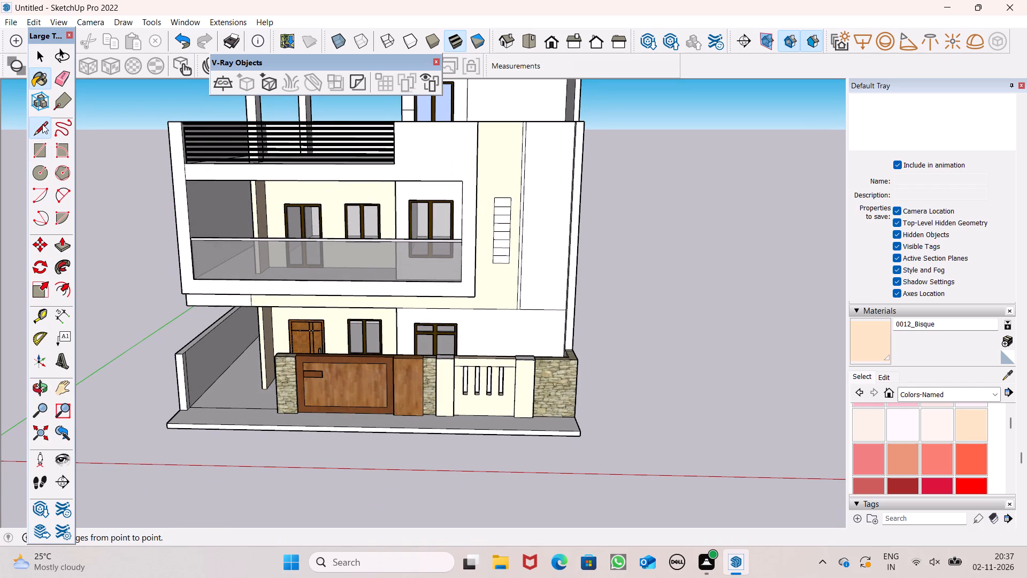
pyautogui.scroll(-1, 229, 223)
pyautogui.scroll(7, 347, 182)
pyautogui.scroll(6, 396, 165)
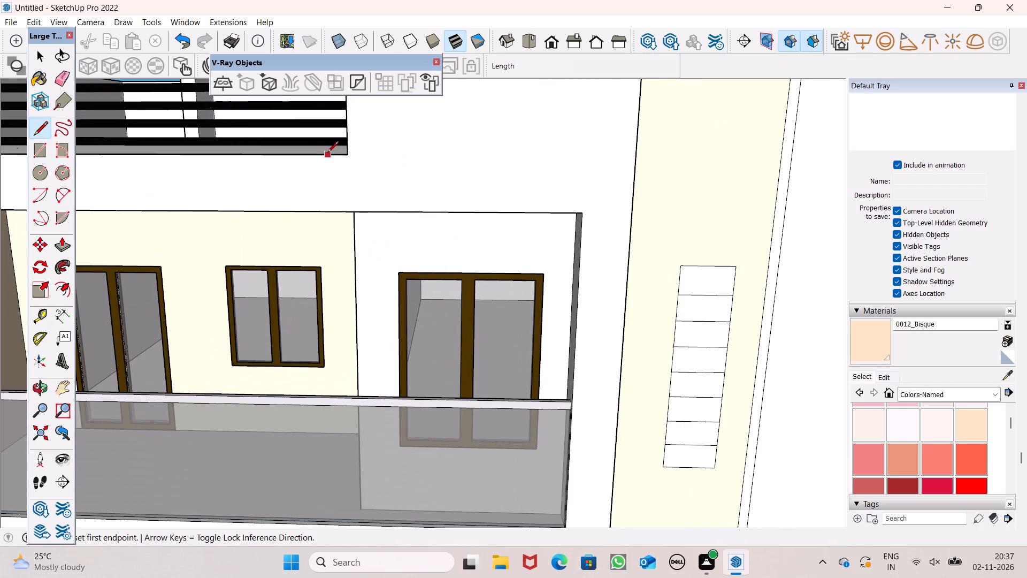
pyautogui.click(349, 154)
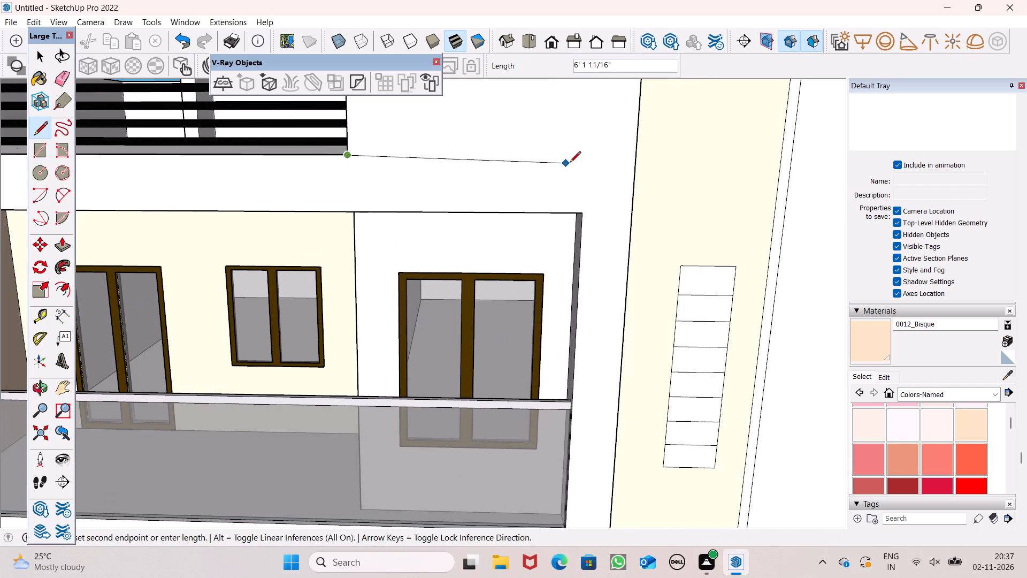
pyautogui.click(634, 156)
# Paint the front face of the balcony frame below the new dividing line with 0012_Bisque.
pyautogui.scroll(-5, 607, 168)
pyautogui.moveTo(660, 219); pyautogui.dragTo(537, 299, button='middle')
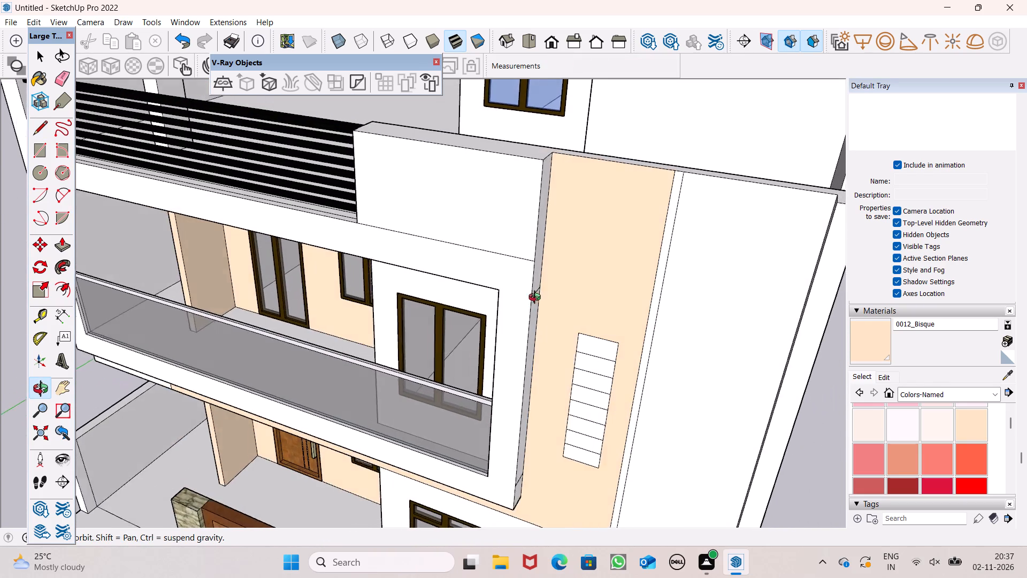
pyautogui.moveTo(537, 299); pyautogui.dragTo(550, 298, button='middle')
pyautogui.click(879, 346)
pyautogui.click(522, 283)
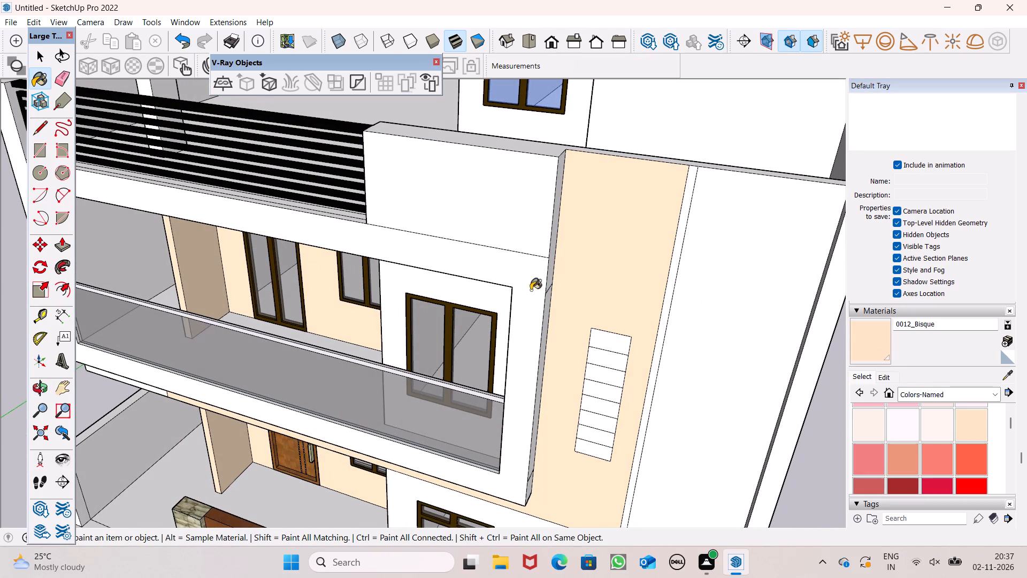
pyautogui.moveTo(548, 307); pyautogui.dragTo(459, 308, button='middle')
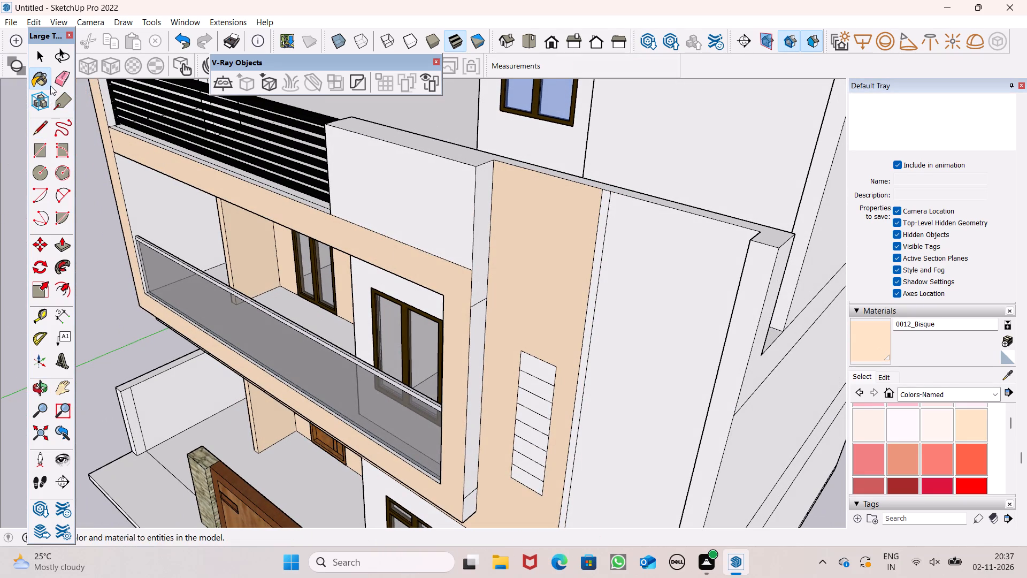
# Erase the upper and lower dividing lines on the narrow side face of the balcony frame beside the niches.
pyautogui.click(58, 81)
pyautogui.scroll(4, 487, 394)
pyautogui.moveTo(476, 261); pyautogui.dragTo(472, 263)
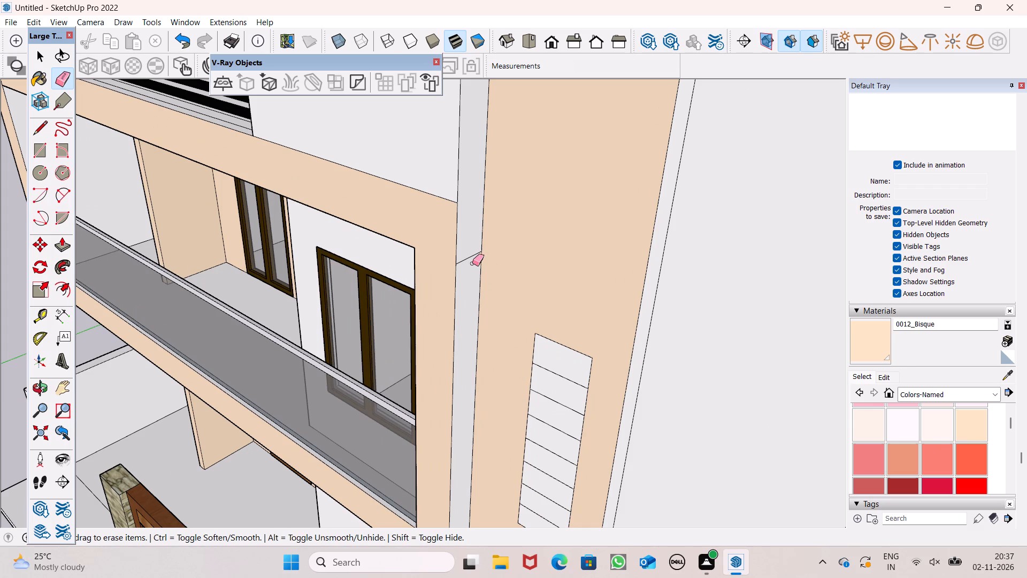
pyautogui.moveTo(472, 263); pyautogui.dragTo(471, 263)
pyautogui.moveTo(465, 244); pyautogui.dragTo(467, 261)
pyautogui.scroll(-6, 471, 212)
pyautogui.scroll(6, 482, 409)
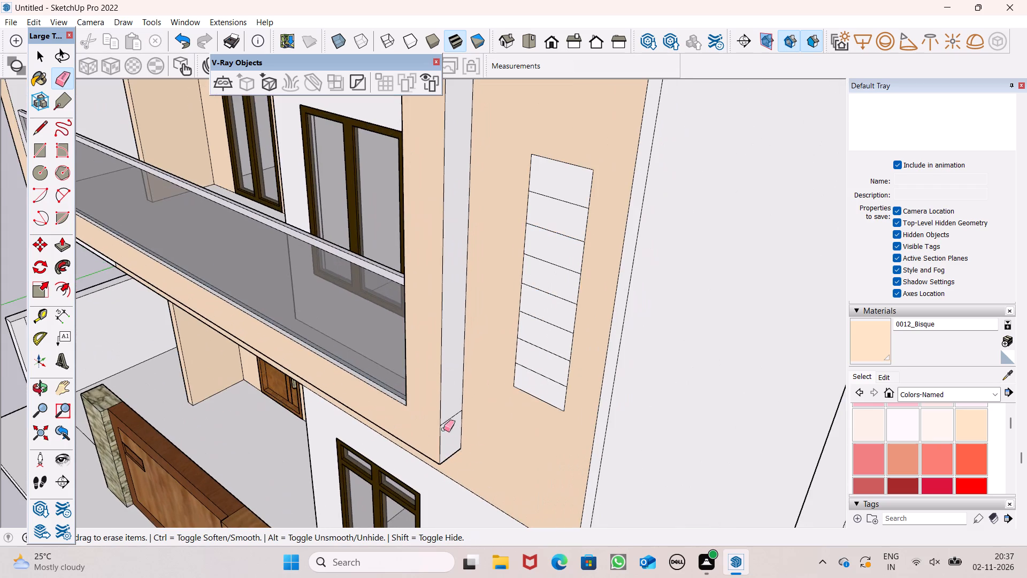
pyautogui.moveTo(446, 404); pyautogui.dragTo(446, 420)
# Paint the balcony frame's narrow side face beside the niches with 0012_Bisque.
pyautogui.click(880, 343)
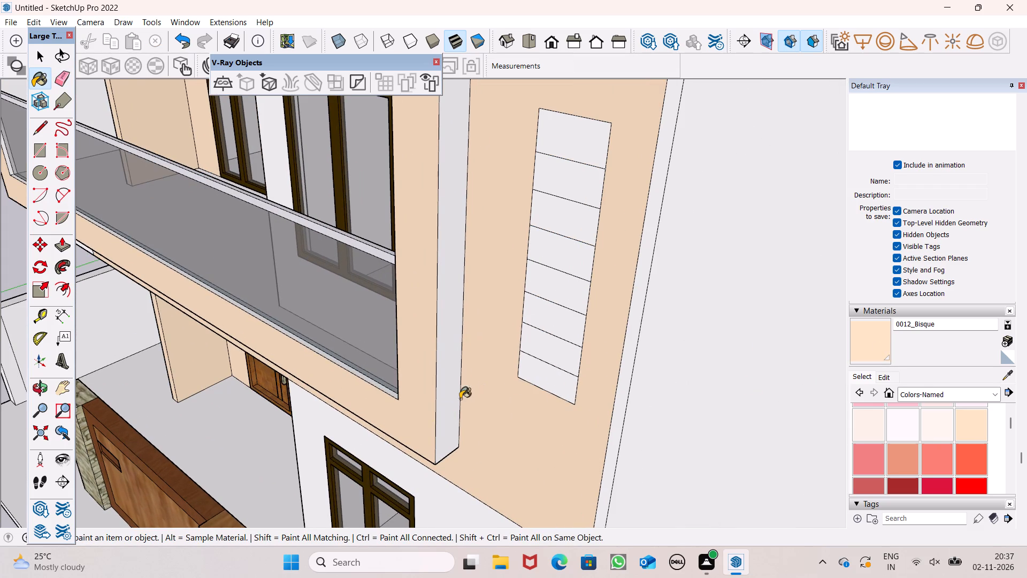
pyautogui.click(449, 400)
pyautogui.scroll(-7, 447, 402)
pyautogui.moveTo(450, 469); pyautogui.dragTo(546, 462, button='middle')
pyautogui.scroll(-2, 505, 399)
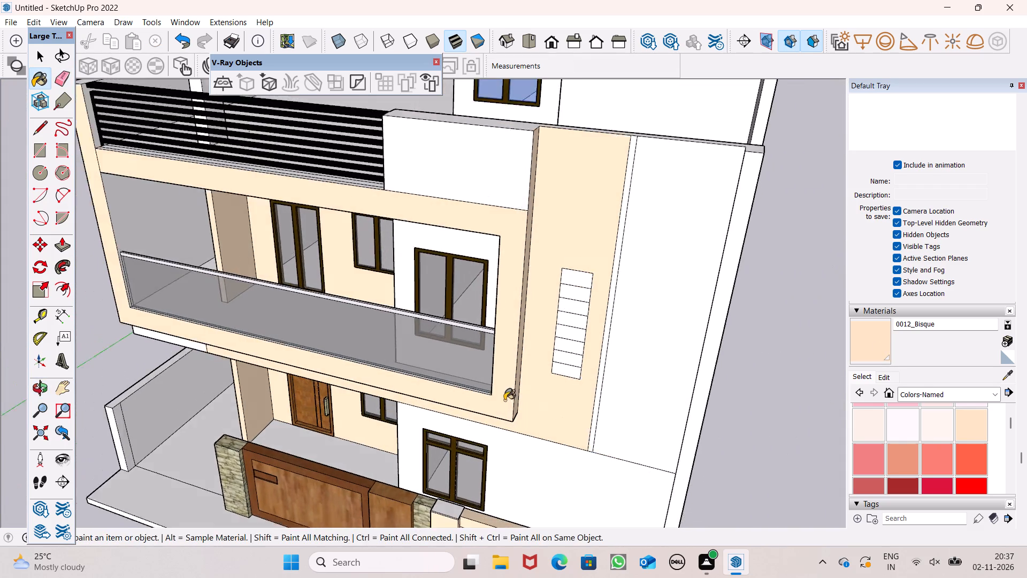
# Paint the white inner side wall at the passage end of the first-floor balcony with 0012_Bisque.
pyautogui.scroll(-3, 504, 400)
pyautogui.moveTo(494, 413); pyautogui.dragTo(347, 352, button='middle')
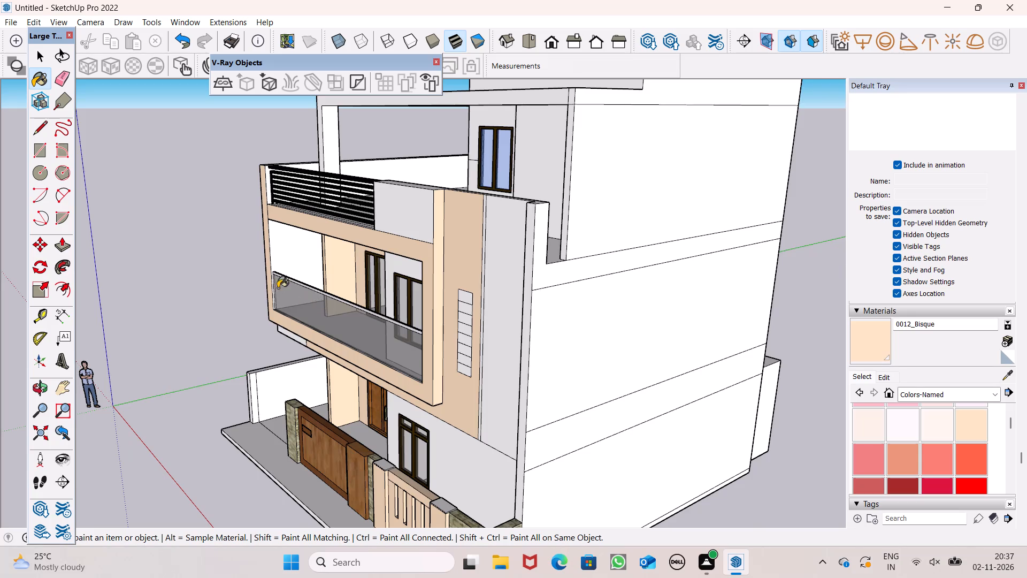
pyautogui.scroll(5, 276, 283)
pyautogui.click(282, 233)
# Paint the balcony's projecting window wall, its side return and the frame's adjacent inner side face with 0012_Bisque.
pyautogui.moveTo(339, 286); pyautogui.dragTo(340, 232, button='middle')
pyautogui.scroll(1, 340, 232)
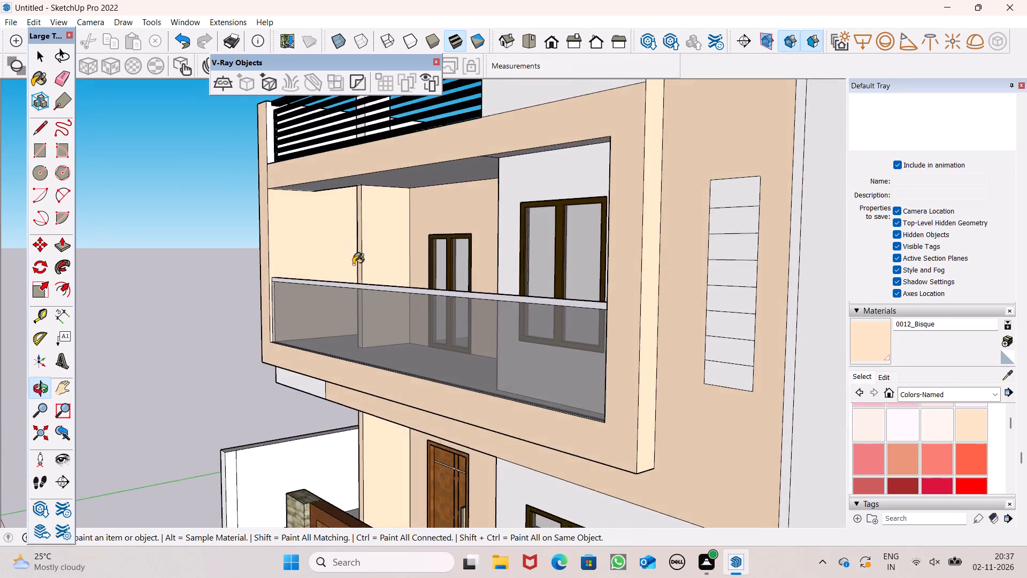
pyautogui.scroll(-5, 356, 274)
pyautogui.moveTo(358, 299); pyautogui.dragTo(799, 260, button='middle')
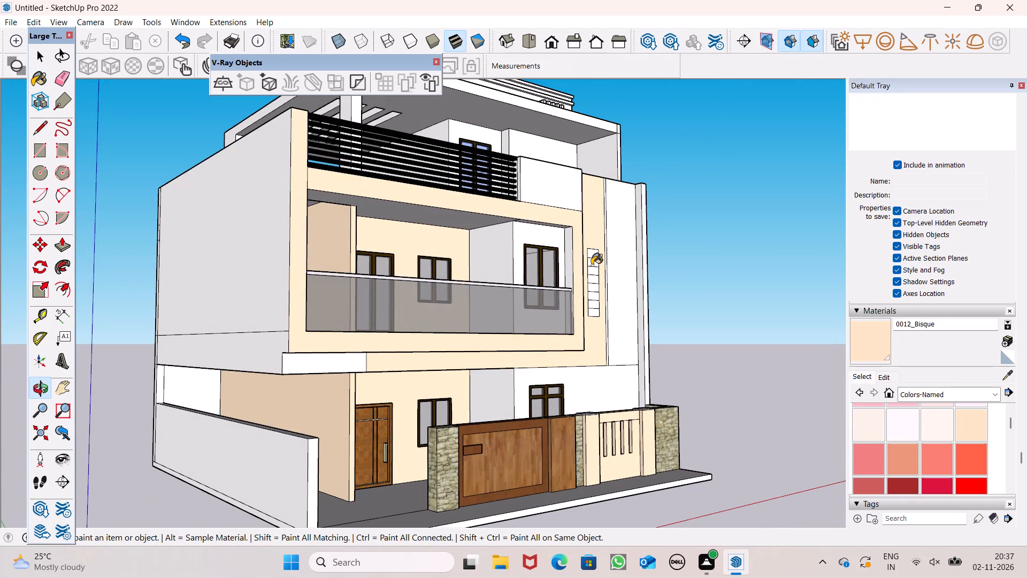
pyautogui.scroll(4, 563, 263)
pyautogui.click(493, 245)
pyautogui.click(473, 250)
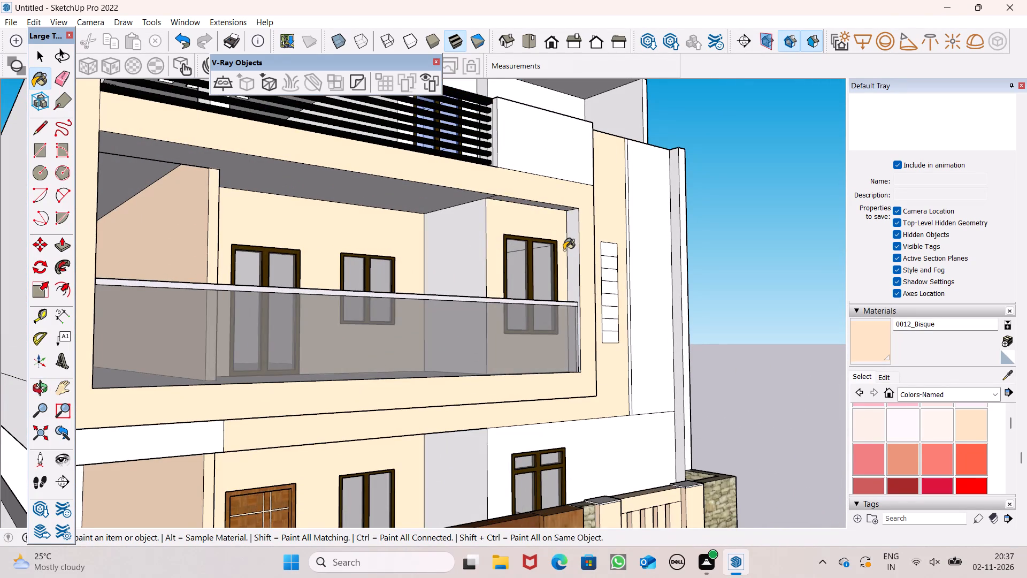
pyautogui.scroll(1, 565, 251)
pyautogui.click(569, 252)
# Paint the ceiling and far end wall of the open side passage behind the balcony with 0012_Bisque.
pyautogui.scroll(-5, 572, 250)
pyautogui.moveTo(574, 305); pyautogui.dragTo(295, 468, button='middle')
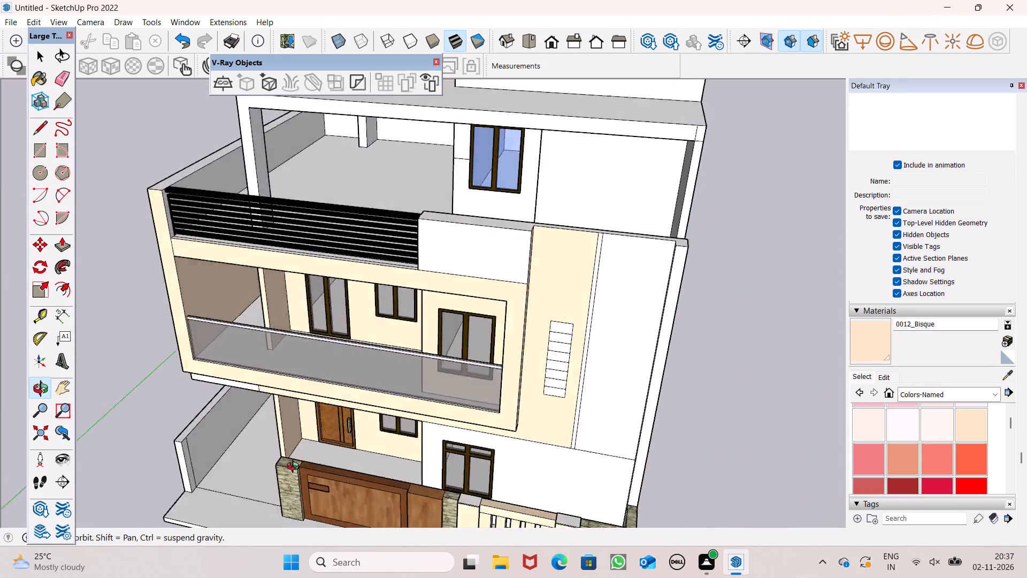
pyautogui.moveTo(295, 468); pyautogui.dragTo(467, 337, button='middle')
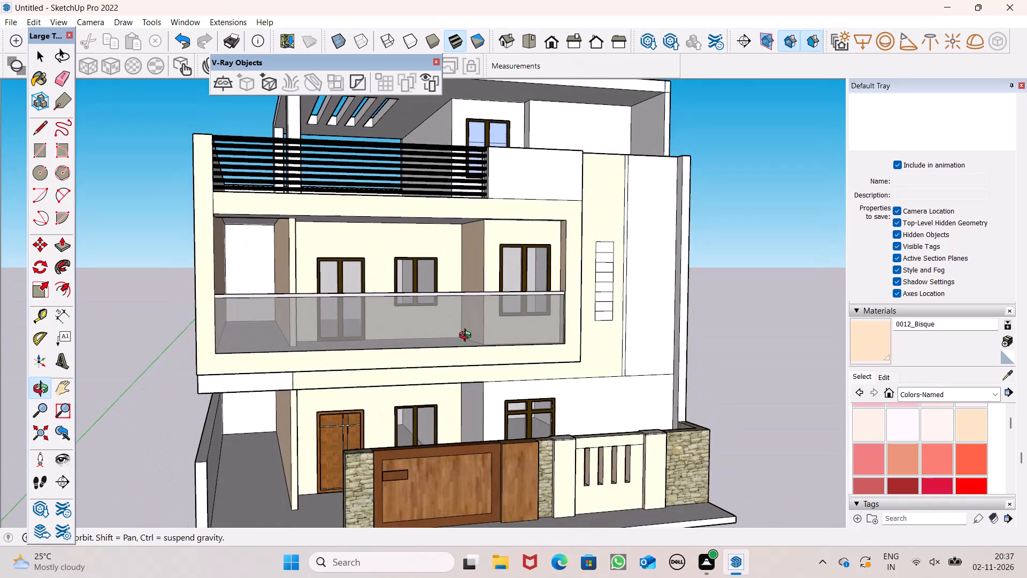
pyautogui.moveTo(467, 337); pyautogui.dragTo(462, 338, button='middle')
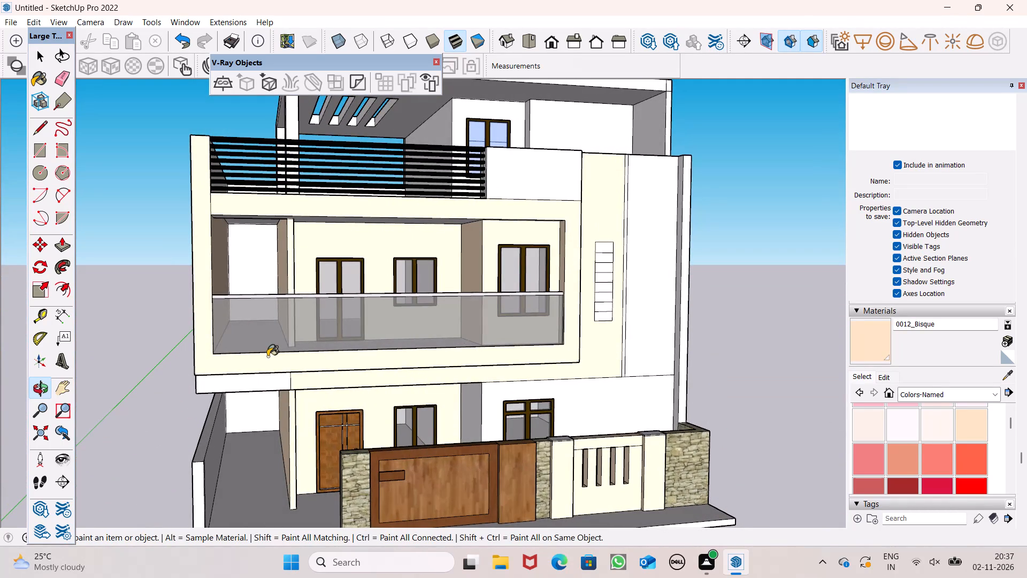
pyautogui.moveTo(260, 275); pyautogui.dragTo(271, 199, button='middle')
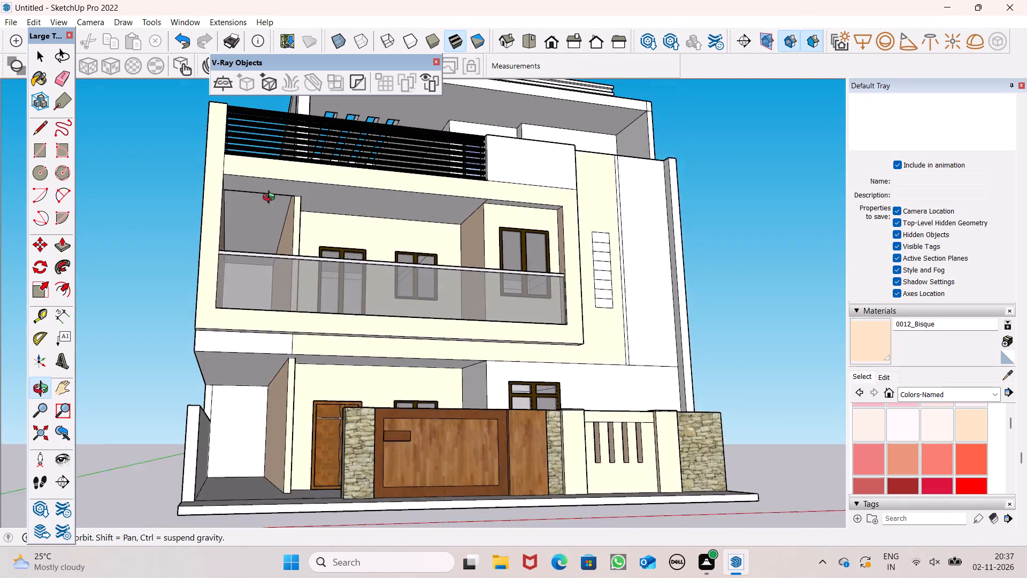
pyautogui.moveTo(271, 199); pyautogui.dragTo(271, 197, button='middle')
pyautogui.scroll(1, 271, 197)
pyautogui.click(271, 197)
pyautogui.moveTo(262, 248); pyautogui.dragTo(244, 308, button='middle')
pyautogui.click(244, 294)
pyautogui.scroll(-3, 274, 267)
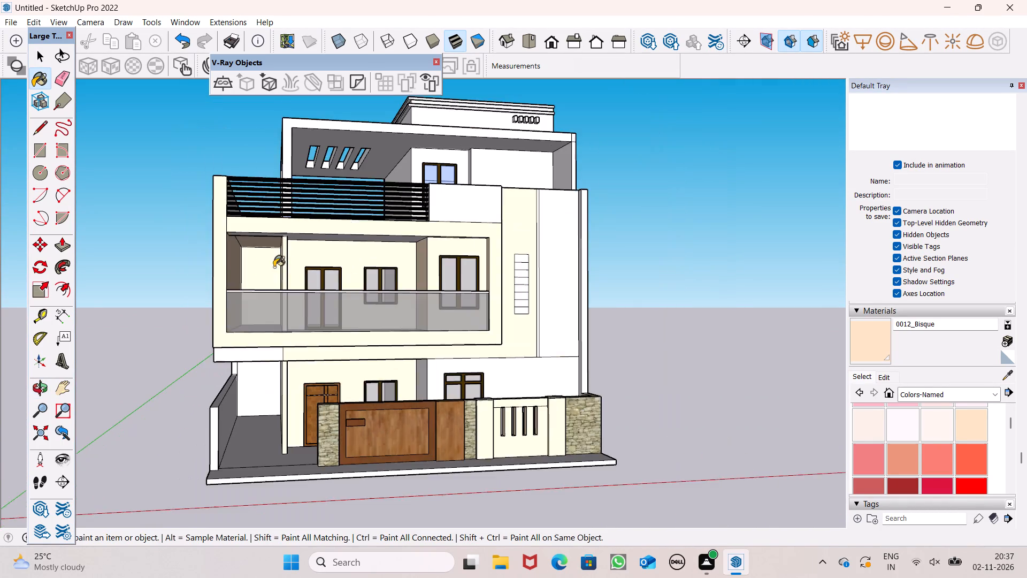
# Paint the terrace canopy's top, front fascia, outer side and front corner column faces with 0012_Bisque.
pyautogui.moveTo(298, 285); pyautogui.dragTo(437, 303, button='middle')
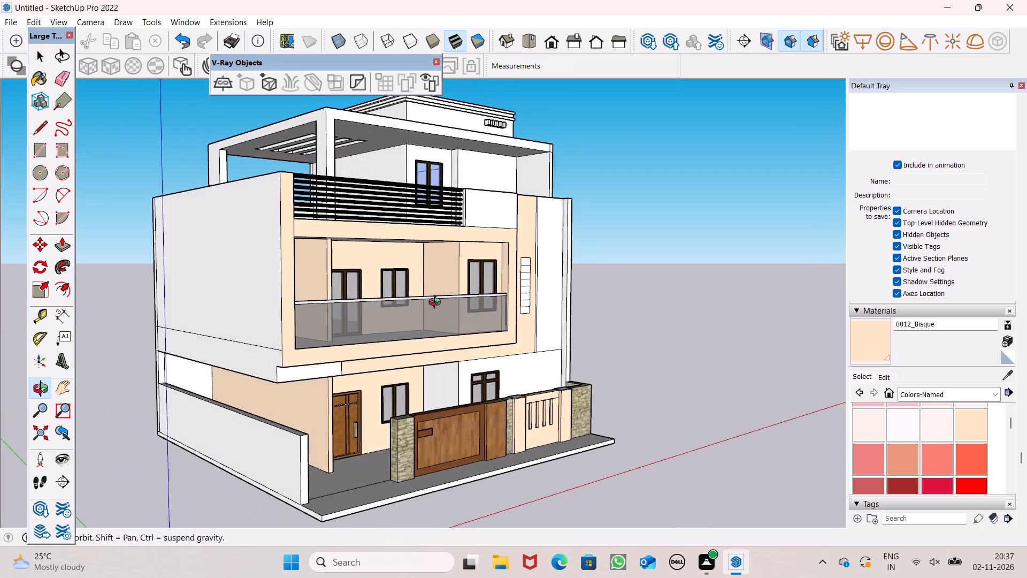
pyautogui.moveTo(437, 303); pyautogui.dragTo(247, 368, button='middle')
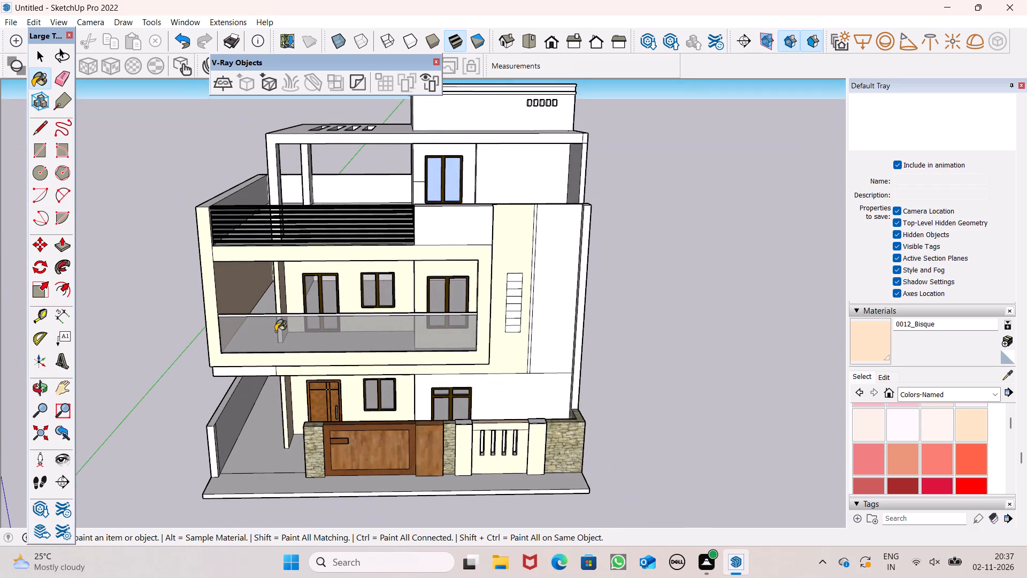
pyautogui.scroll(-1, 275, 331)
pyautogui.scroll(7, 217, 207)
pyautogui.moveTo(331, 211); pyautogui.dragTo(460, 263, button='middle')
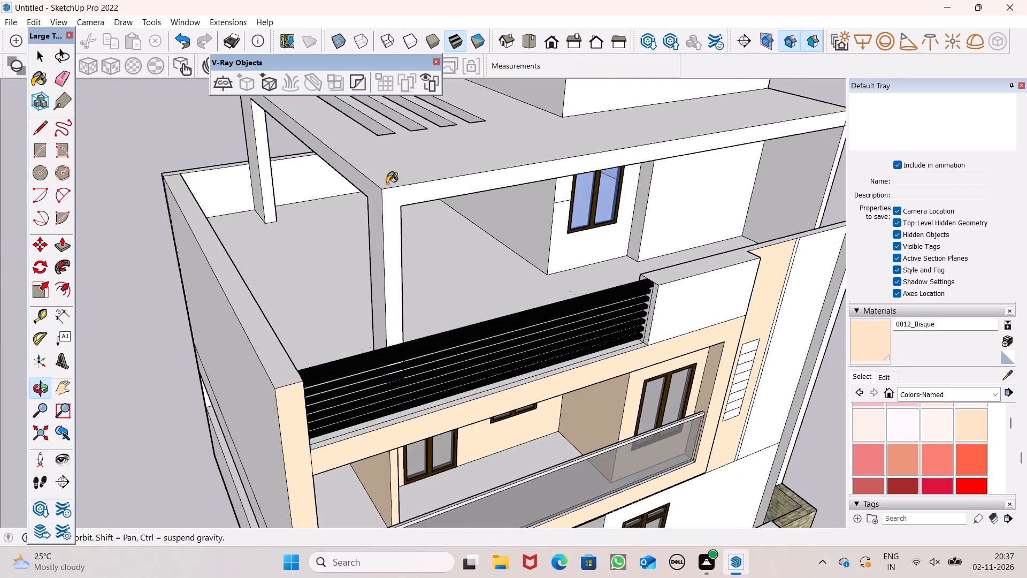
pyautogui.click(387, 184)
pyautogui.click(388, 170)
pyautogui.click(393, 176)
pyautogui.click(388, 186)
pyautogui.click(384, 184)
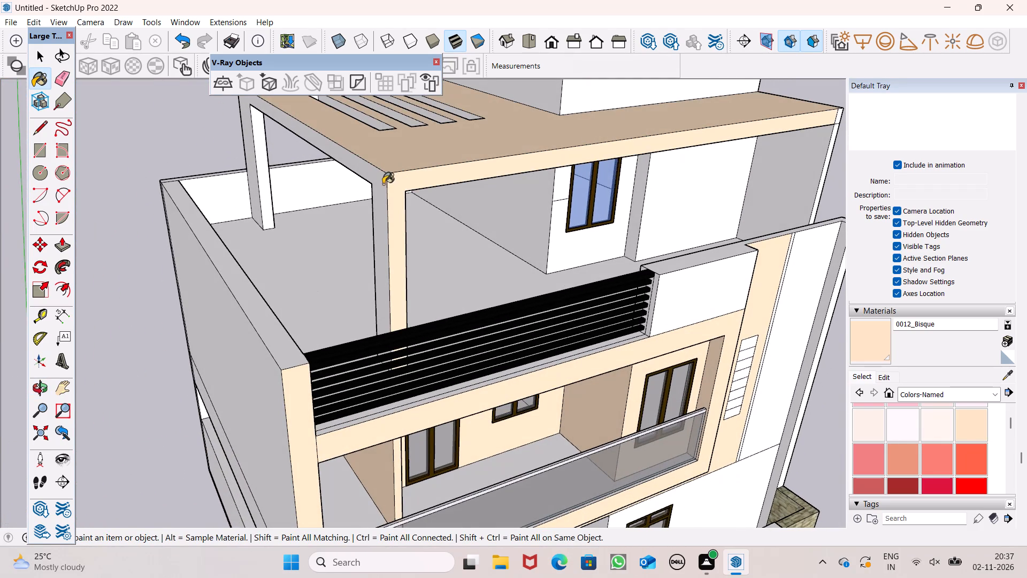
# Paint the rear canopy column's front face and the canopy's underside with 0012_Bisque.
pyautogui.scroll(1, 384, 196)
pyautogui.moveTo(386, 201); pyautogui.dragTo(390, 91, button='middle')
pyautogui.scroll(5, 316, 147)
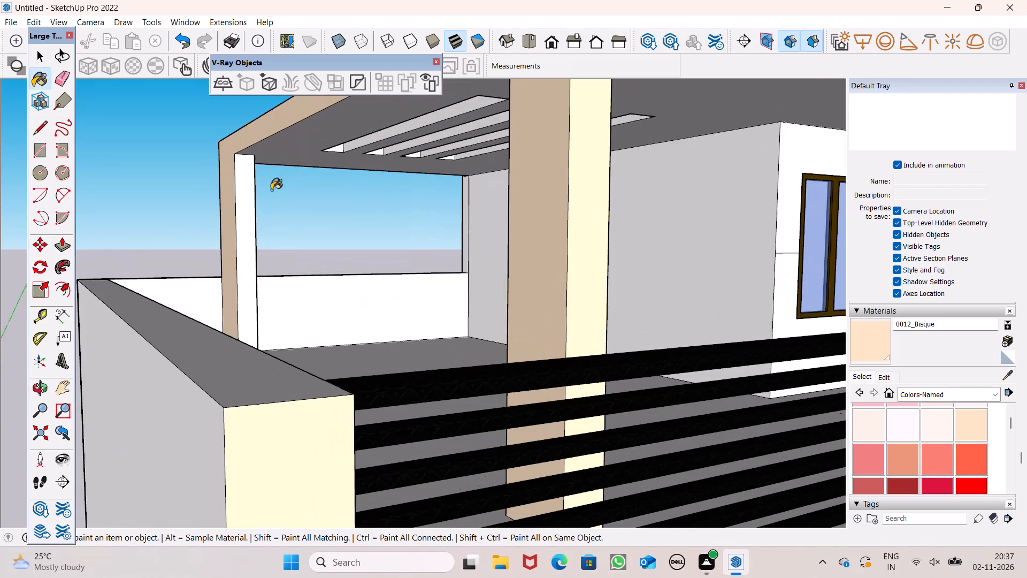
pyautogui.scroll(1, 271, 190)
pyautogui.click(251, 190)
pyautogui.click(267, 148)
# Paint the inner side faces of the canopy's front and rear columns with 0012_Bisque.
pyautogui.moveTo(345, 194); pyautogui.dragTo(164, 171, button='middle')
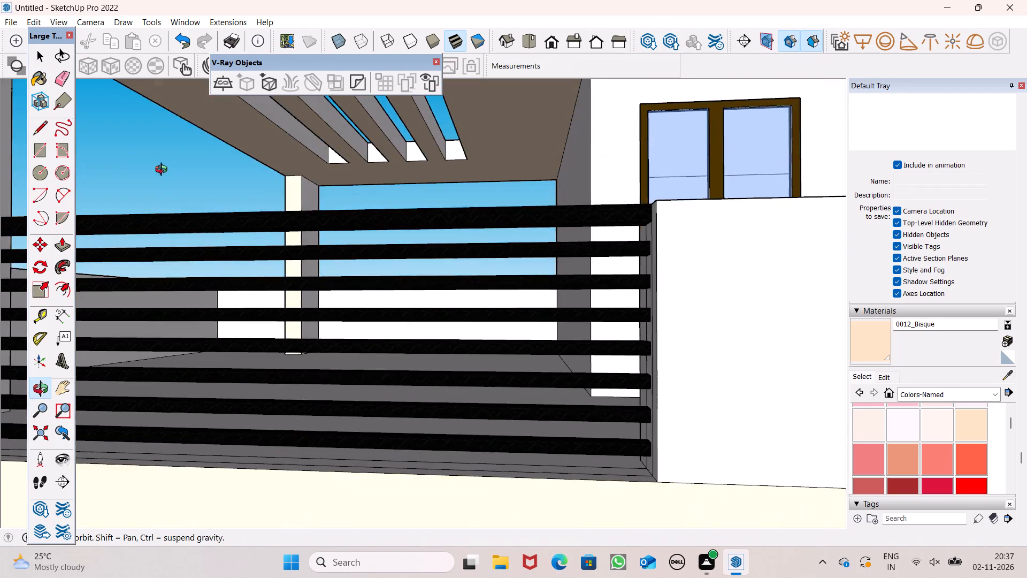
pyautogui.moveTo(164, 171); pyautogui.dragTo(157, 191, button='middle')
pyautogui.scroll(-9, 524, 143)
pyautogui.moveTo(469, 143); pyautogui.dragTo(327, 163, button='middle')
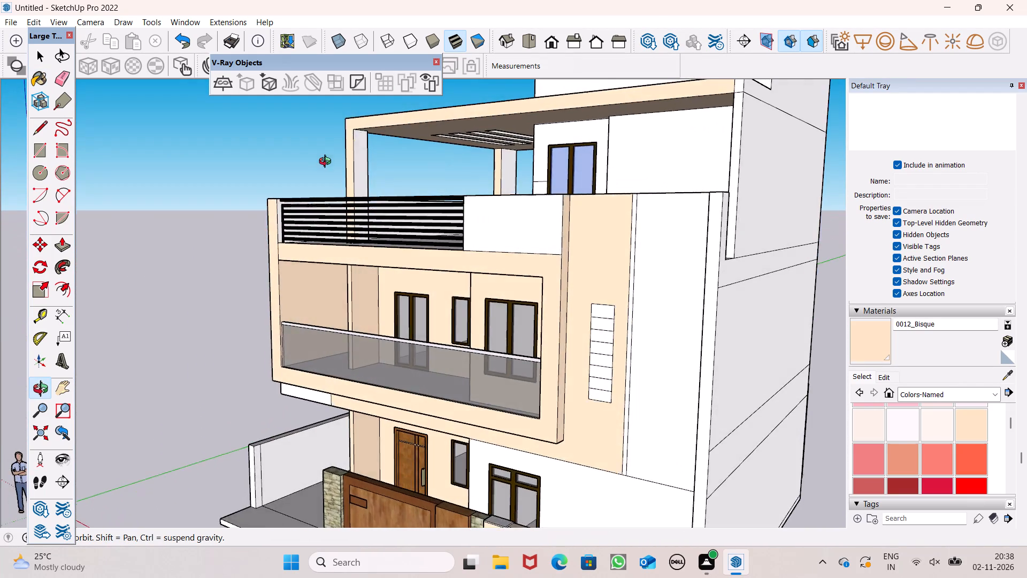
pyautogui.moveTo(327, 163); pyautogui.dragTo(328, 163, button='middle')
pyautogui.scroll(5, 388, 155)
pyautogui.click(347, 164)
pyautogui.scroll(2, 576, 156)
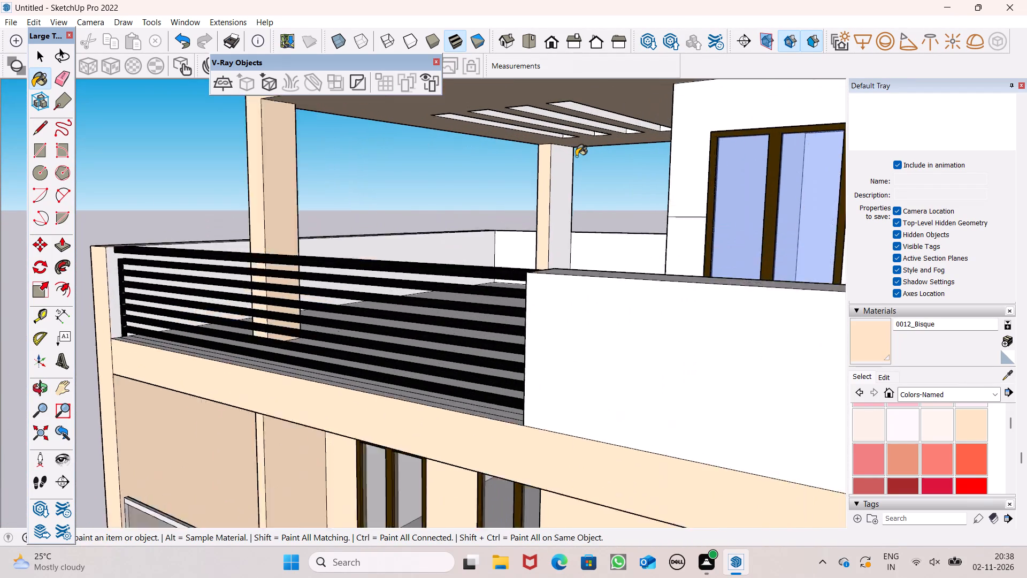
pyautogui.scroll(3, 576, 156)
pyautogui.click(555, 172)
# Paint one long inner face of each of the four canopy roof slots with 0012_Bisque.
pyautogui.scroll(-5, 578, 171)
pyautogui.moveTo(596, 191); pyautogui.dragTo(609, 140, button='middle')
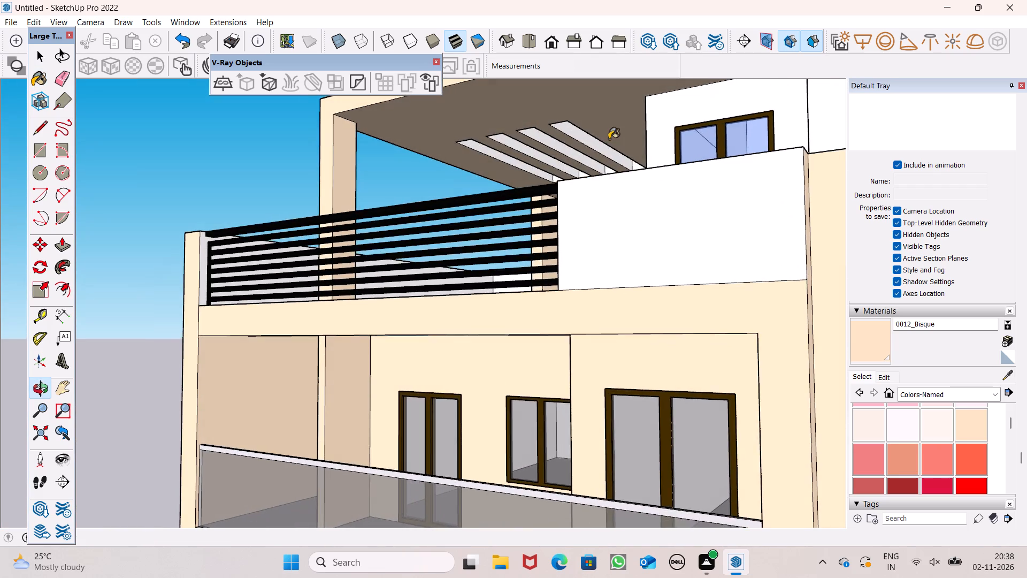
pyautogui.scroll(7, 441, 136)
pyautogui.scroll(3, 505, 159)
pyautogui.scroll(-1, 505, 159)
pyautogui.scroll(3, 505, 159)
pyautogui.click(505, 159)
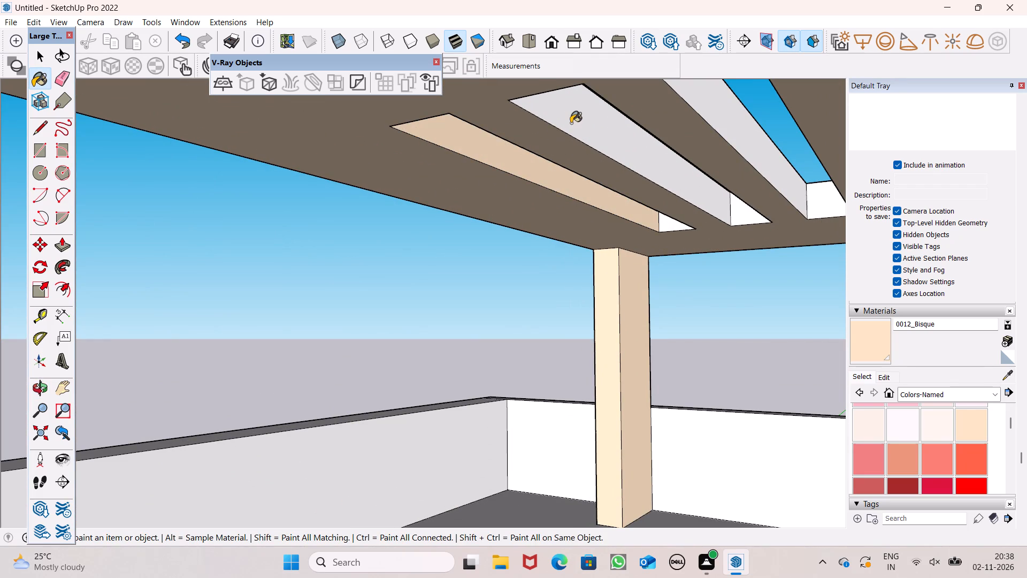
pyautogui.click(571, 123)
pyautogui.click(705, 100)
pyautogui.scroll(-3, 597, 206)
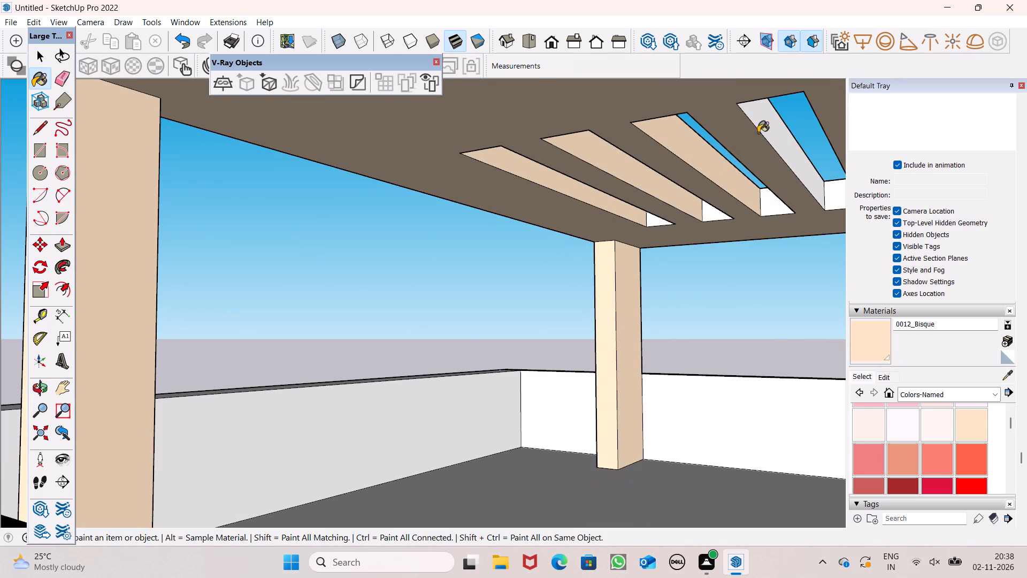
pyautogui.click(762, 126)
# Paint the rear end faces of the four canopy roof slots with 0012_Bisque.
pyautogui.click(773, 197)
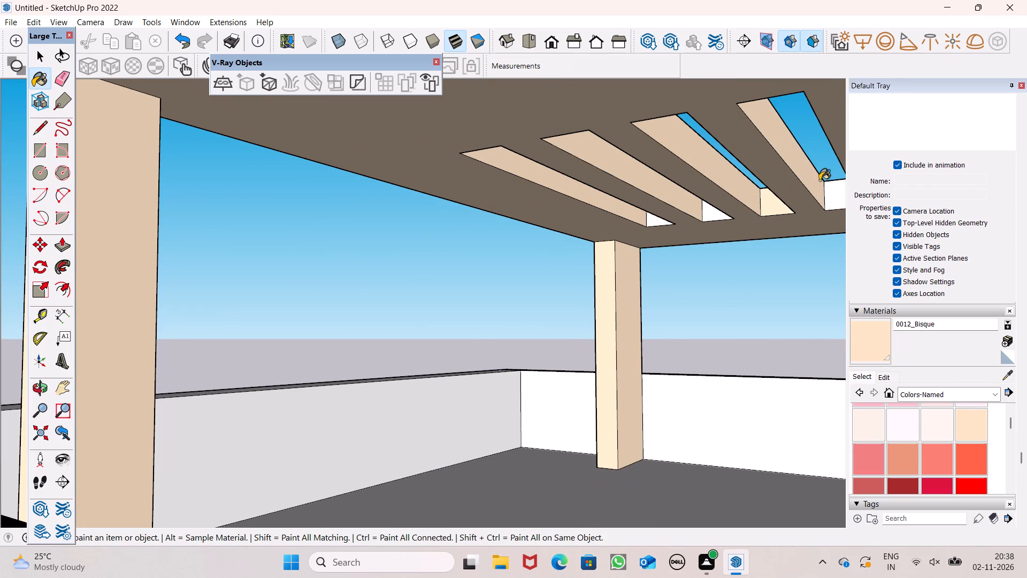
pyautogui.click(831, 192)
pyautogui.click(712, 210)
pyautogui.moveTo(654, 220); pyautogui.dragTo(652, 225)
pyautogui.scroll(-3, 378, 224)
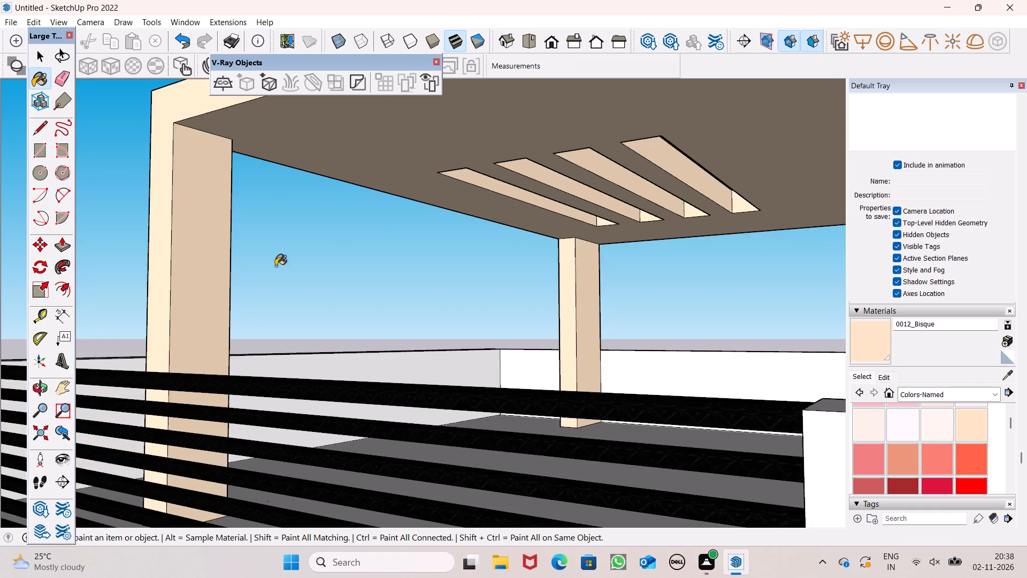
# Paint the remaining white long inner faces of the four canopy roof slots with 0012_Bisque.
pyautogui.moveTo(276, 270); pyautogui.dragTo(703, 261, button='middle')
pyautogui.scroll(-2, 538, 156)
pyautogui.moveTo(430, 161); pyautogui.dragTo(565, 294, button='middle')
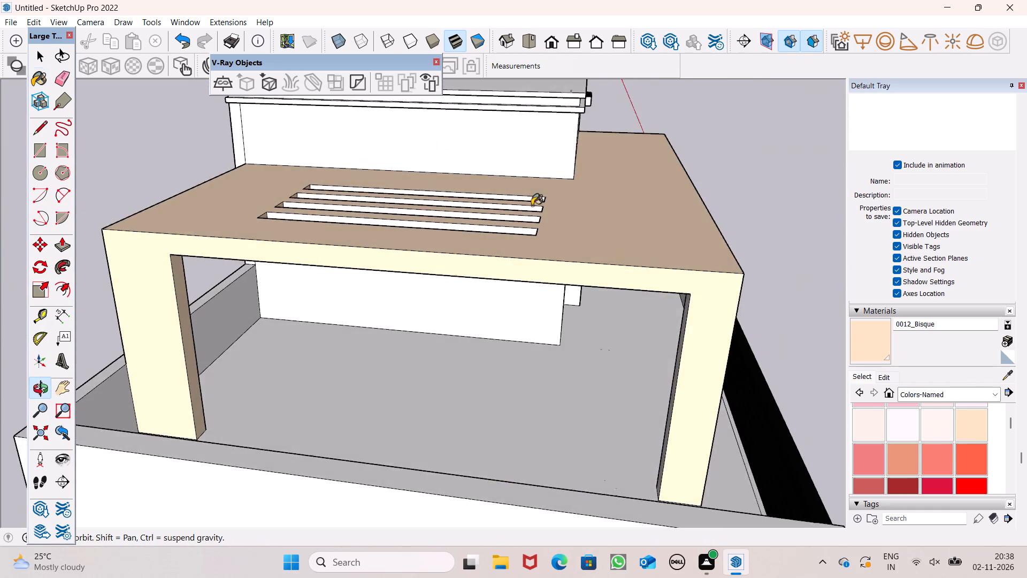
pyautogui.scroll(8, 532, 204)
pyautogui.click(495, 271)
pyautogui.click(510, 233)
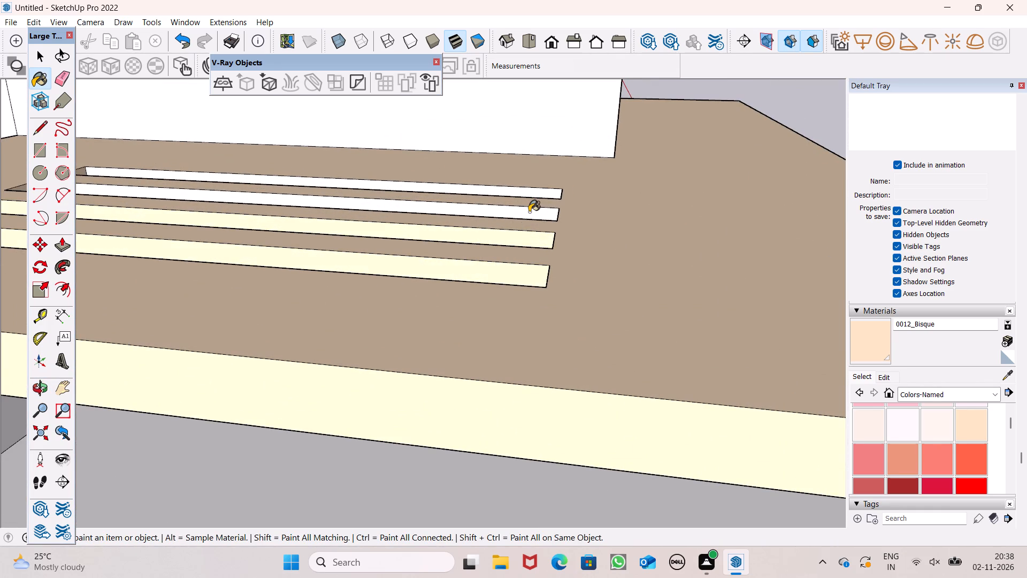
pyautogui.click(529, 212)
pyautogui.click(527, 178)
pyautogui.click(527, 193)
# Erase the stray edges where the canopy's front fascia meets the end column beside the upper room.
pyautogui.scroll(-7, 504, 136)
pyautogui.moveTo(597, 199); pyautogui.dragTo(324, 227, button='middle')
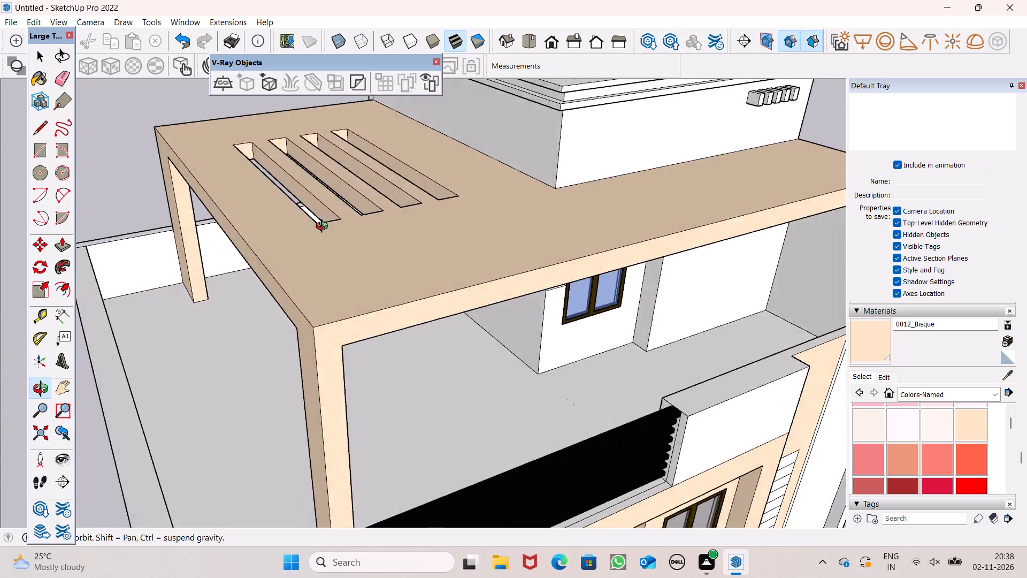
pyautogui.moveTo(324, 227); pyautogui.dragTo(243, 197, button='middle')
pyautogui.scroll(-6, 237, 171)
pyautogui.moveTo(400, 193); pyautogui.dragTo(347, 159, button='middle')
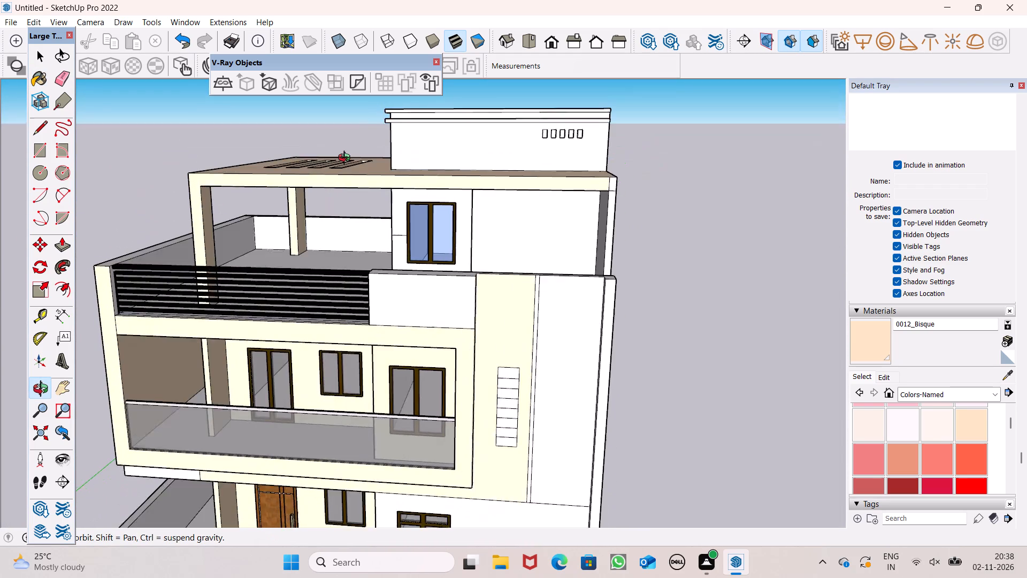
pyautogui.moveTo(347, 159); pyautogui.dragTo(348, 162, button='middle')
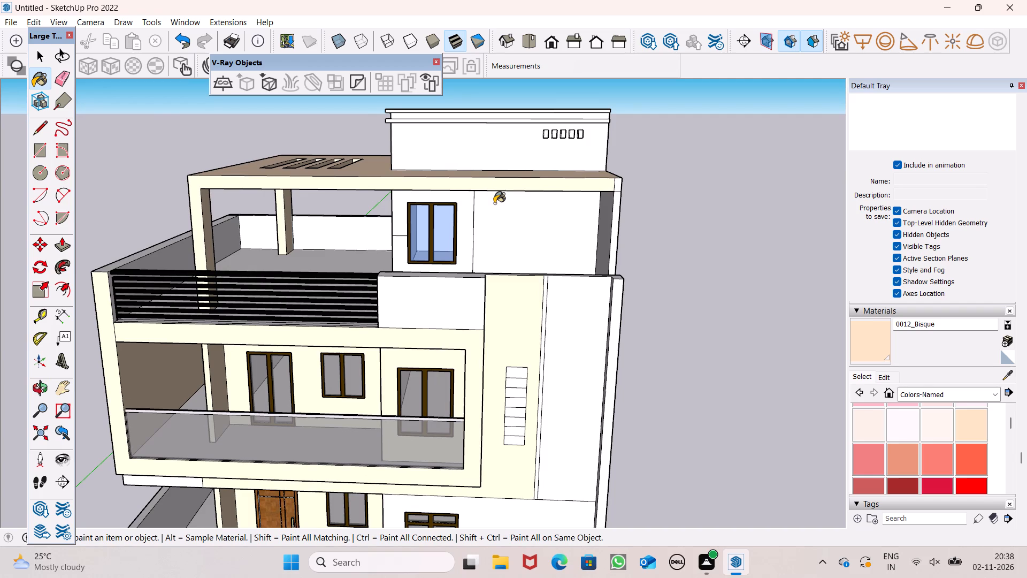
pyautogui.click(58, 78)
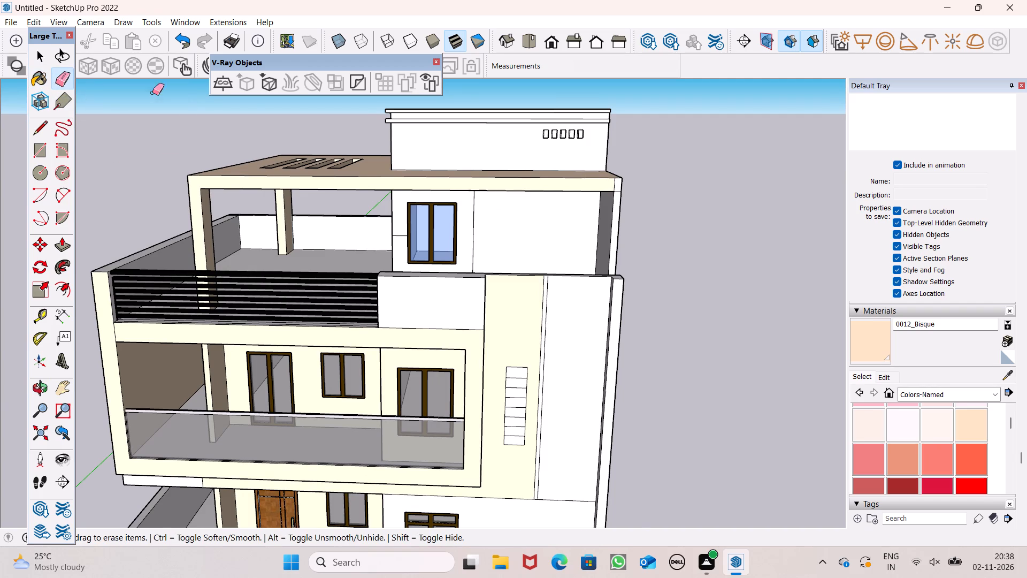
pyautogui.scroll(7, 470, 150)
pyautogui.click(699, 195)
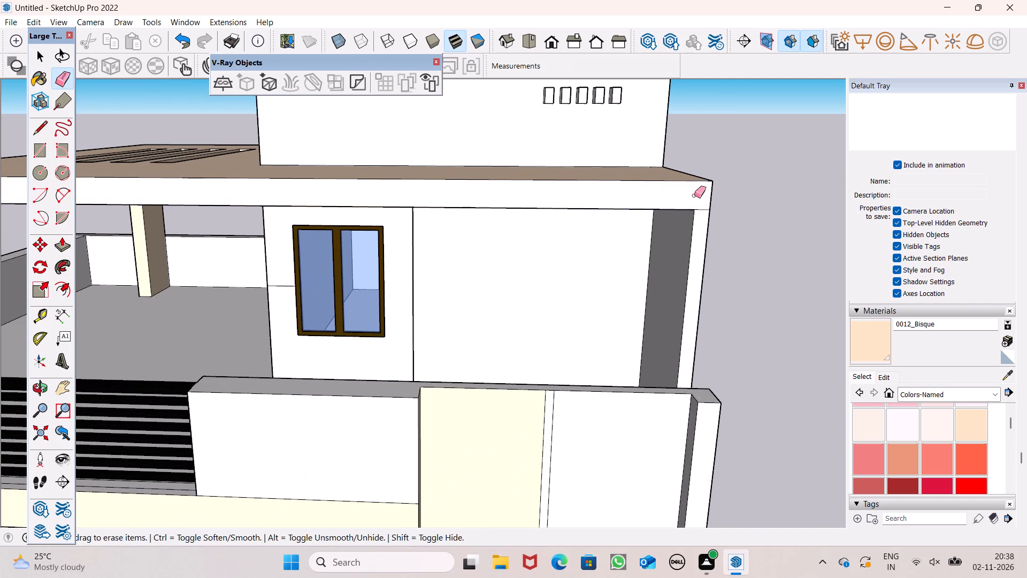
pyautogui.click(884, 340)
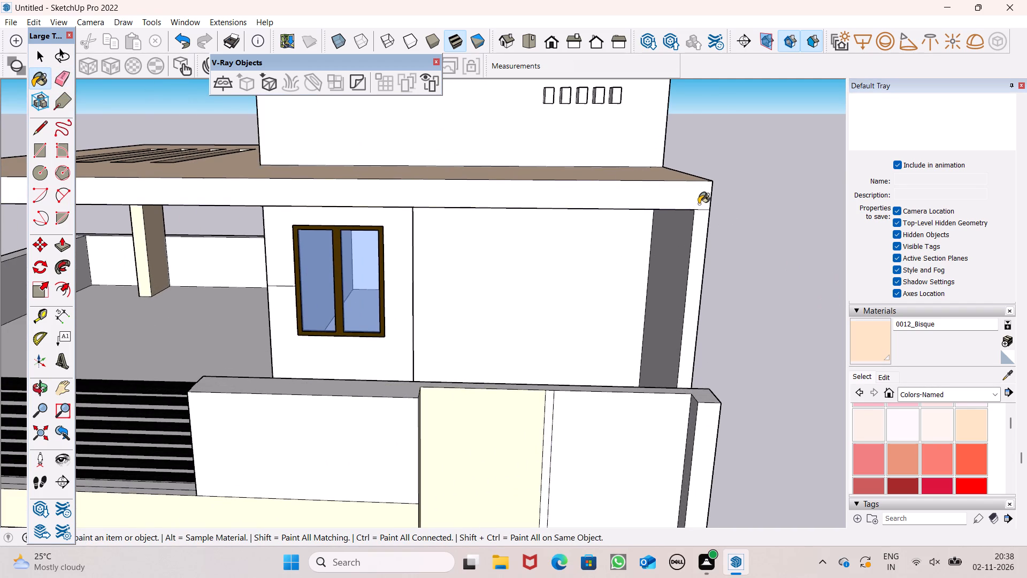
pyautogui.click(64, 86)
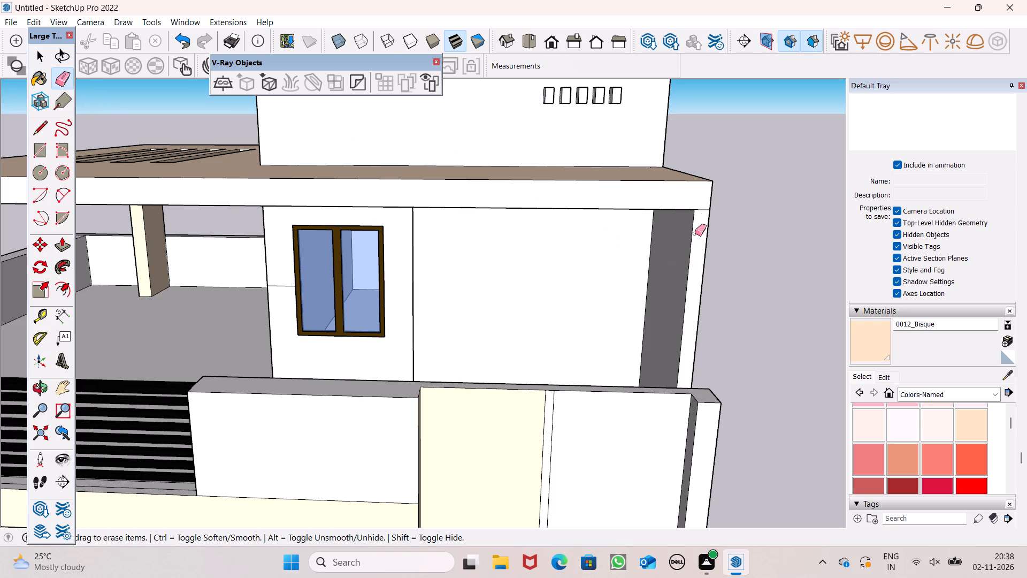
pyautogui.moveTo(697, 214); pyautogui.dragTo(701, 200)
# Paint the merged front face of the canopy fascia and its end column with 0012_Bisque.
pyautogui.click(864, 324)
pyautogui.click(691, 200)
pyautogui.scroll(-5, 619, 166)
pyautogui.scroll(1, 670, 218)
pyautogui.moveTo(669, 219); pyautogui.dragTo(506, 267, button='middle')
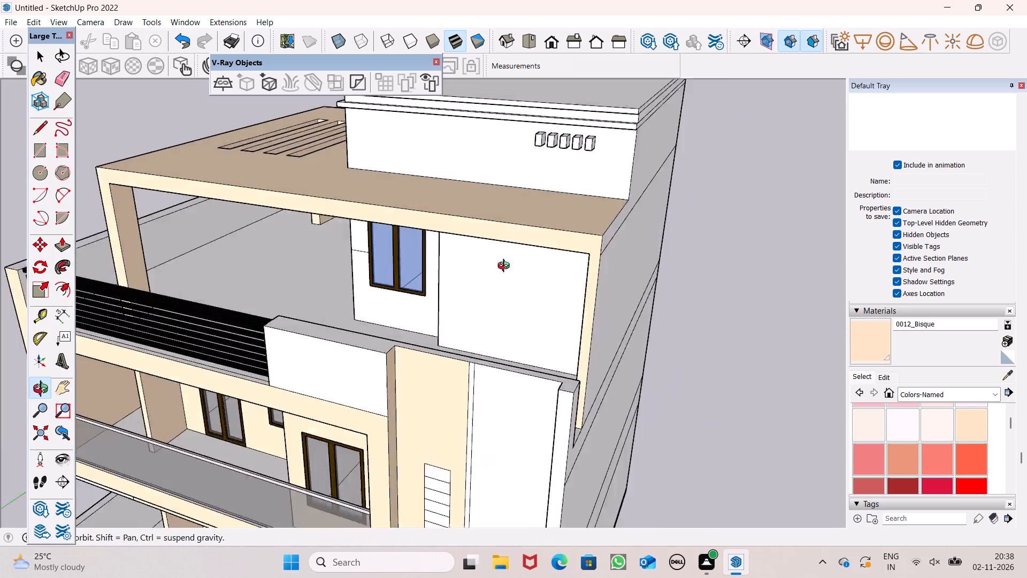
pyautogui.moveTo(506, 267); pyautogui.dragTo(447, 244, button='middle')
pyautogui.scroll(1, 447, 245)
pyautogui.scroll(1, 70, 497)
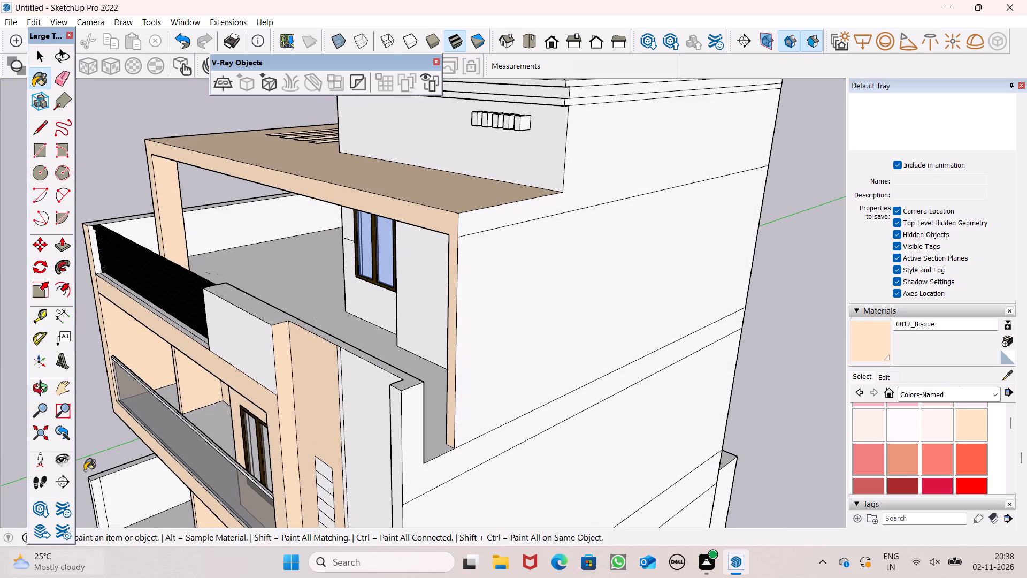
# Paint the upper side wall of the terrace room and the canopy's side band above it with 0012_Bisque.
pyautogui.scroll(2, 438, 278)
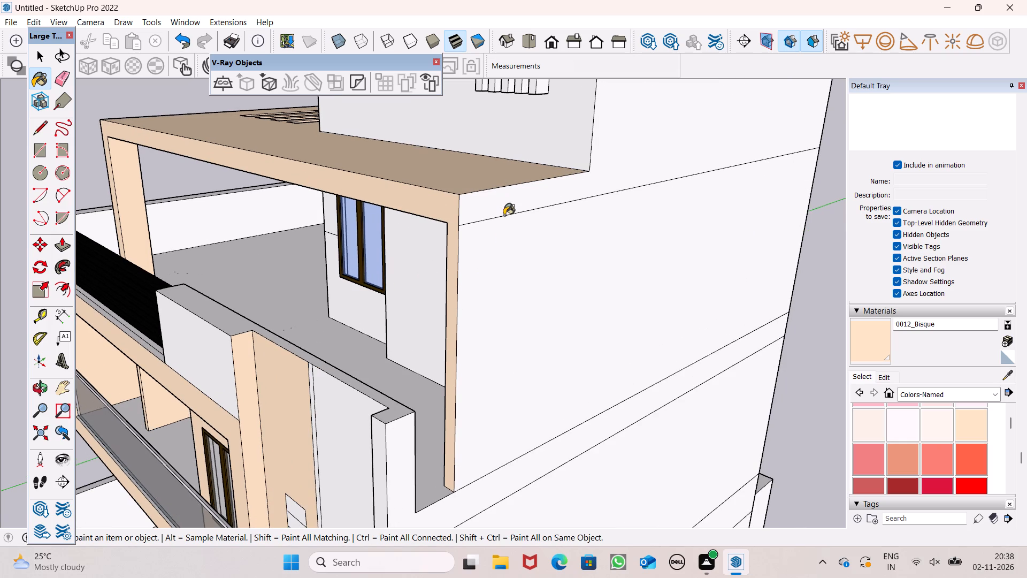
pyautogui.moveTo(500, 286); pyautogui.dragTo(266, 303, button='middle')
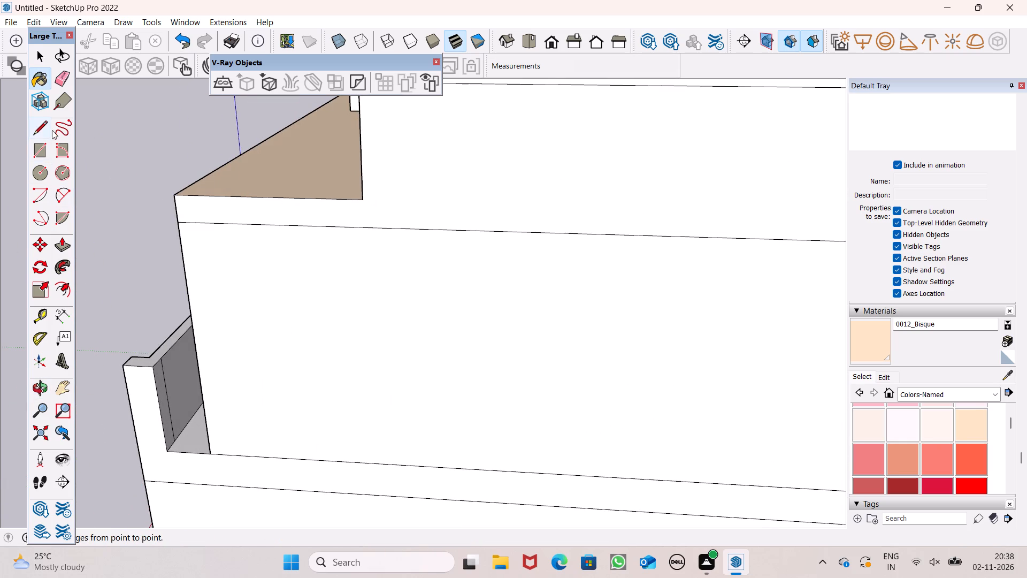
pyautogui.click(198, 215)
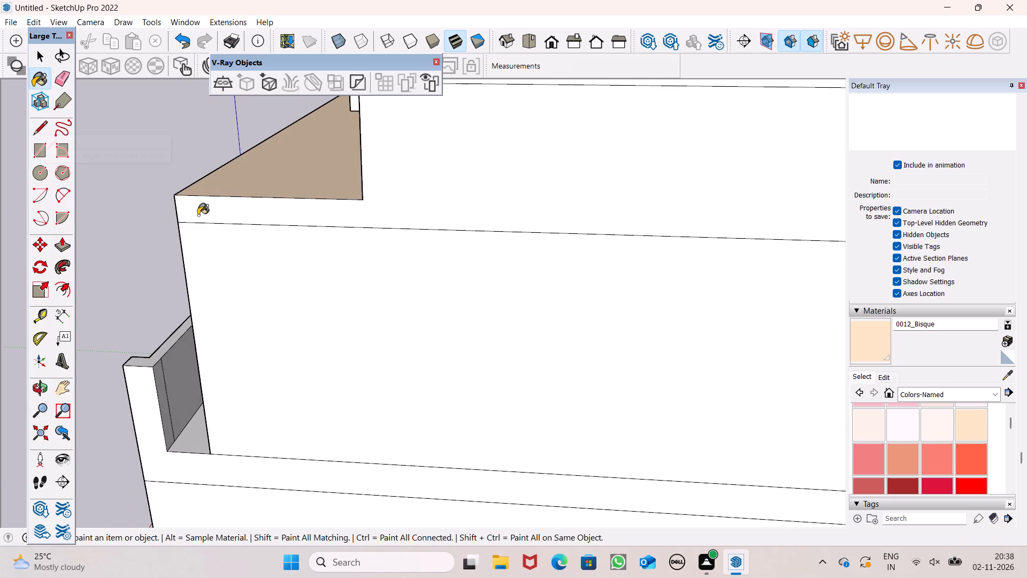
pyautogui.click(209, 244)
pyautogui.scroll(-6, 265, 357)
pyautogui.moveTo(298, 371); pyautogui.dragTo(530, 359, button='middle')
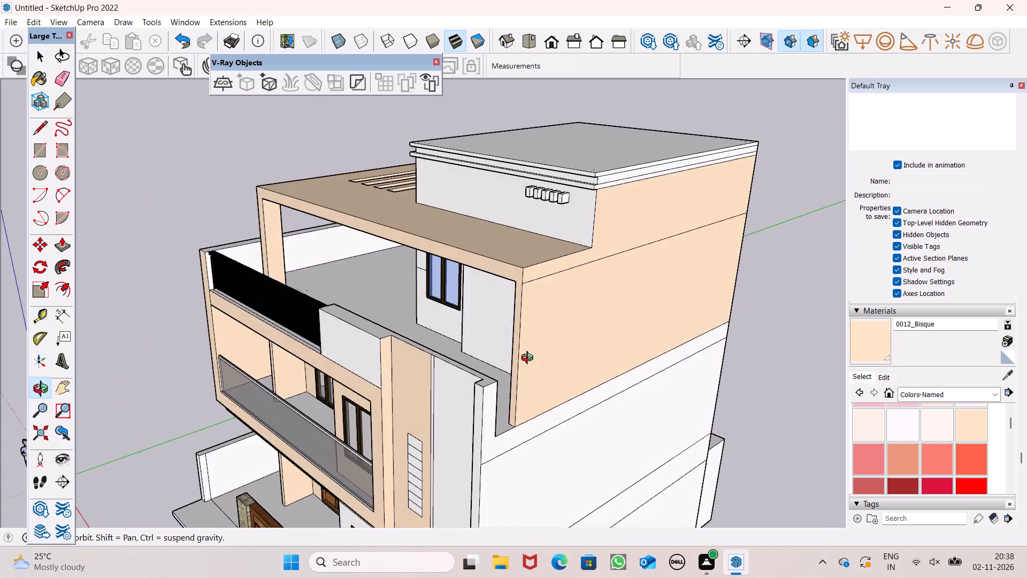
pyautogui.moveTo(530, 359); pyautogui.dragTo(227, 352, button='middle')
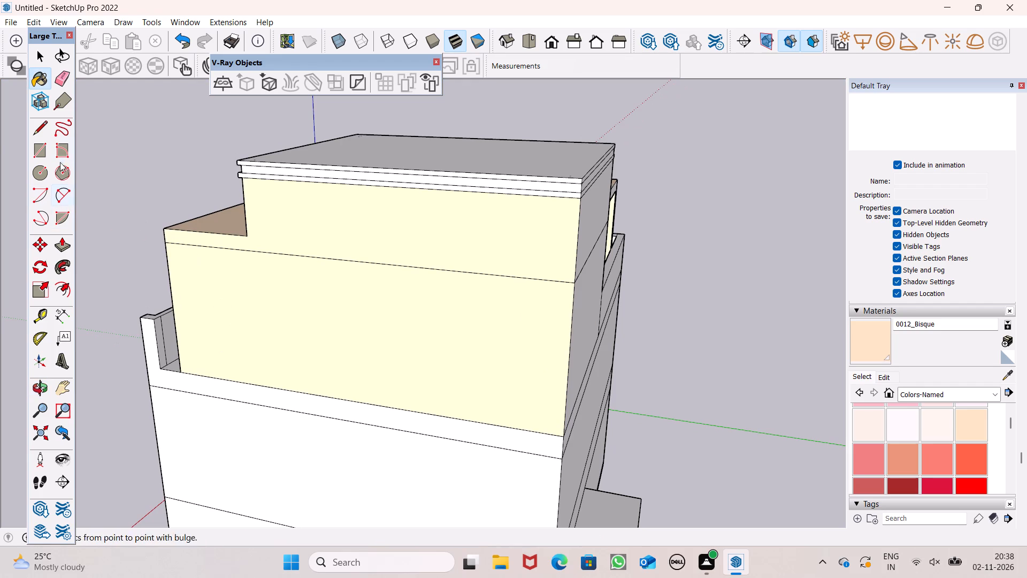
# Draw a line about 21' 9 7/8" long across the side wall, from the canopy roof's inner corner to the rear edge.
pyautogui.click(37, 138)
pyautogui.moveTo(189, 283); pyautogui.dragTo(216, 280, button='middle')
pyautogui.scroll(4, 251, 254)
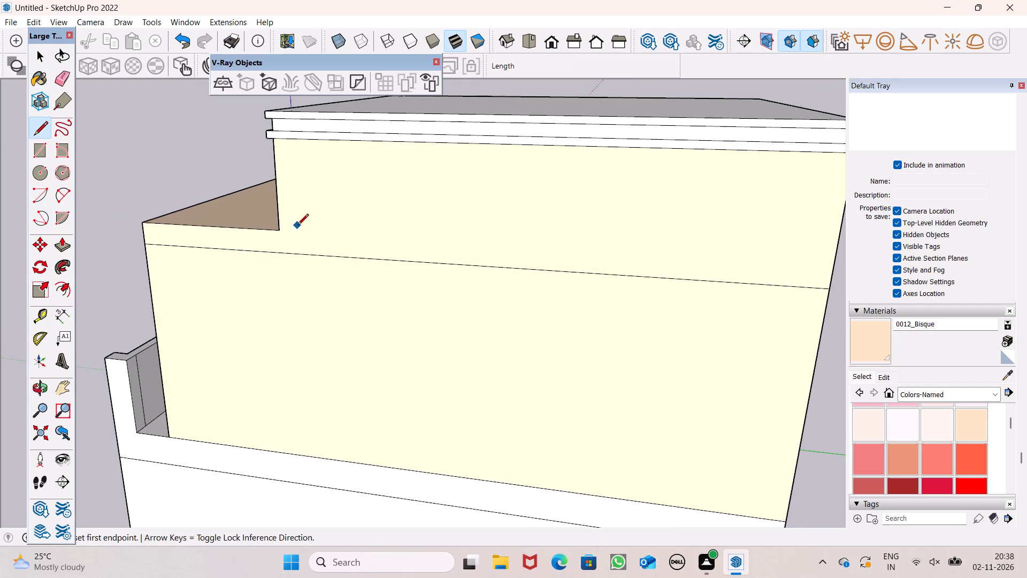
pyautogui.click(277, 229)
pyautogui.scroll(-4, 351, 239)
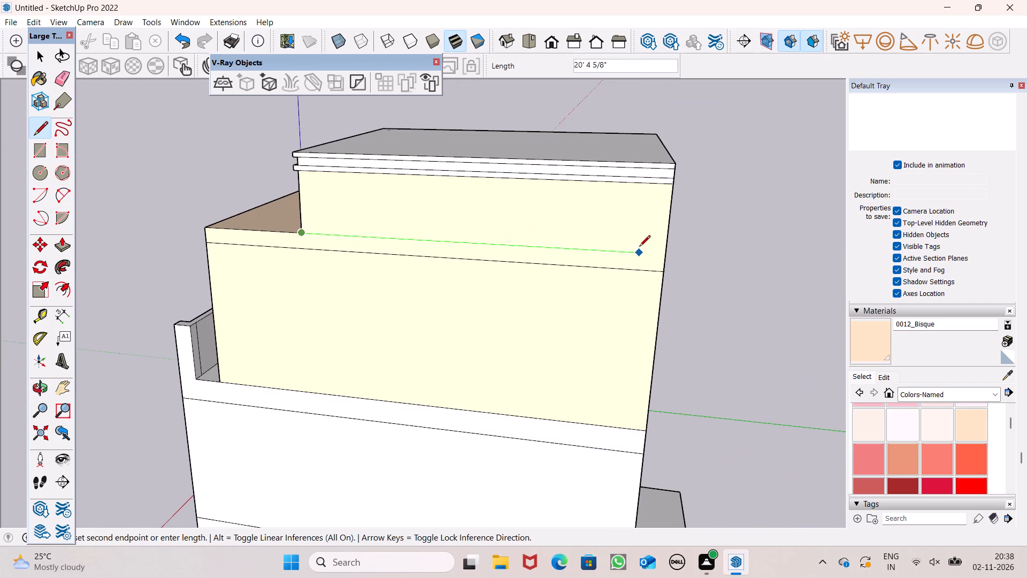
pyautogui.click(664, 256)
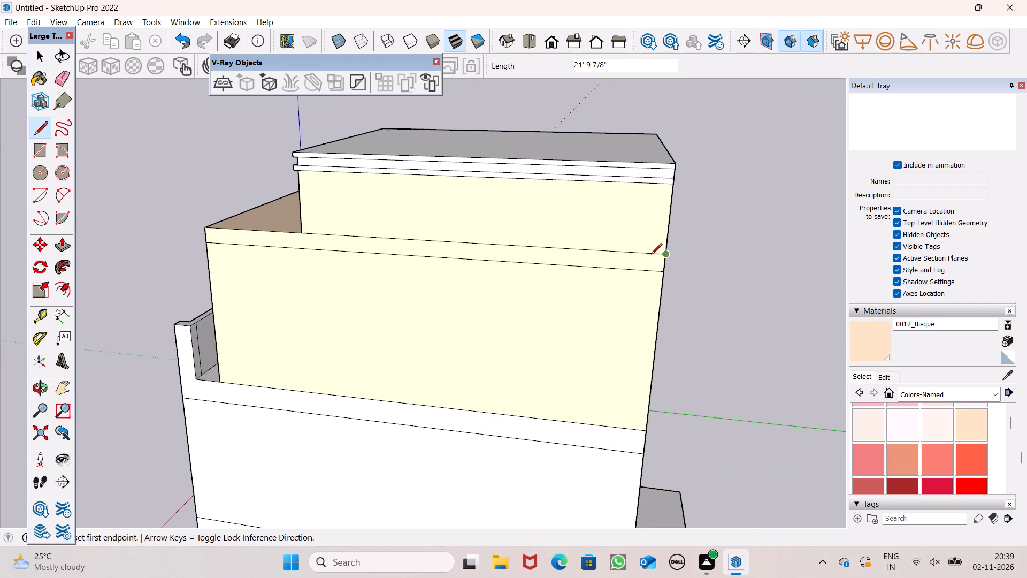
# Examine the painted house from the side, front and above.
pyautogui.scroll(-3, 480, 265)
pyautogui.moveTo(506, 331); pyautogui.dragTo(573, 291, button='middle')
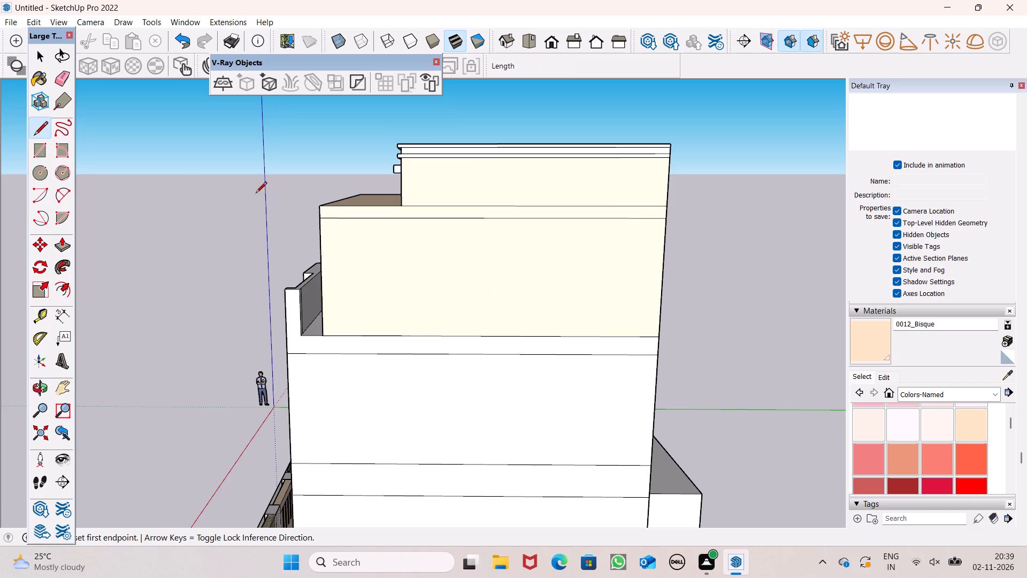
pyautogui.scroll(-4, 285, 248)
pyautogui.moveTo(323, 268); pyautogui.dragTo(607, 243, button='middle')
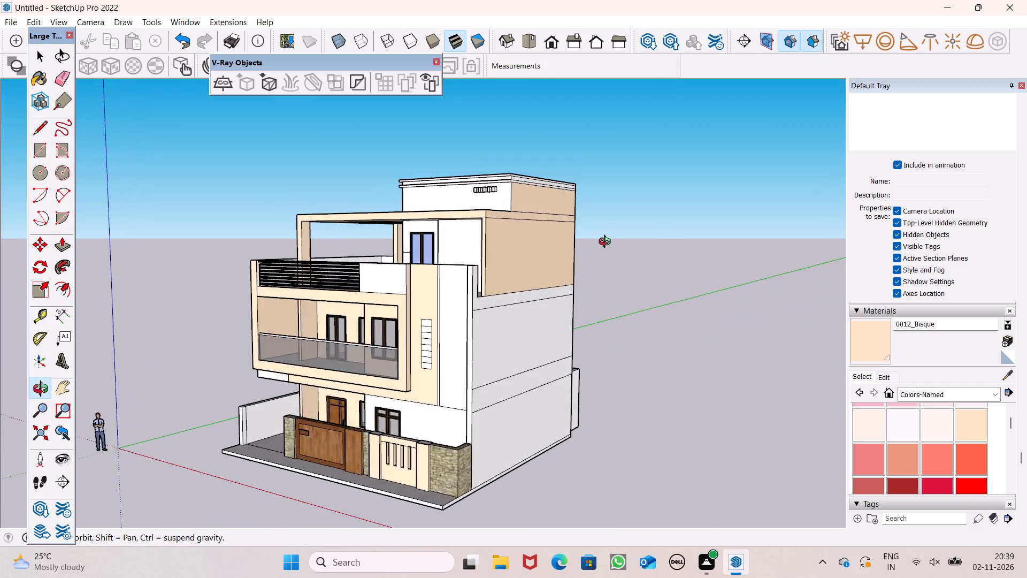
pyautogui.moveTo(607, 243); pyautogui.dragTo(435, 249, button='middle')
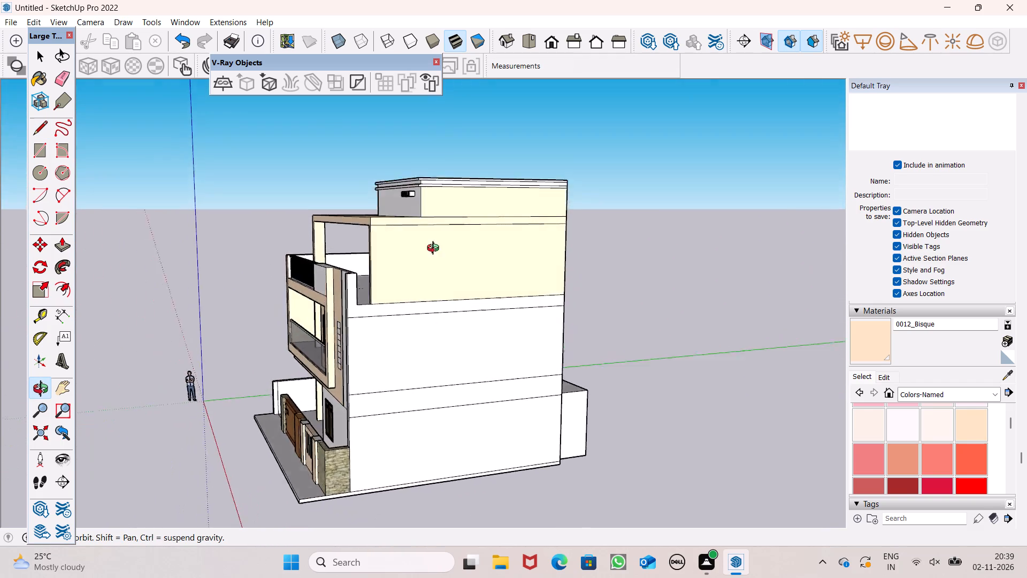
pyautogui.moveTo(435, 249); pyautogui.dragTo(735, 235, button='middle')
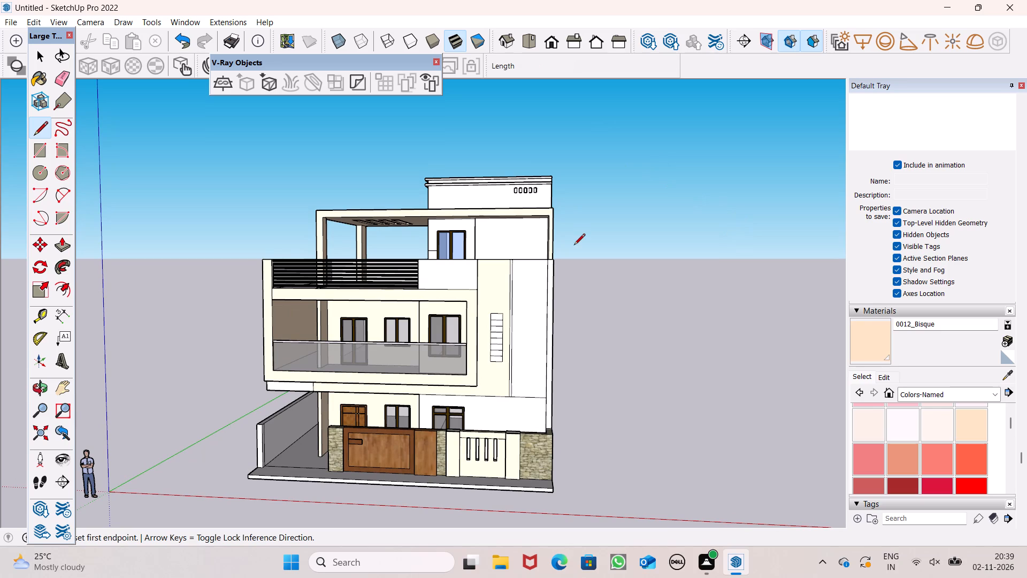
pyautogui.scroll(-1, 544, 299)
pyautogui.moveTo(564, 354); pyautogui.dragTo(666, 472, button='middle')
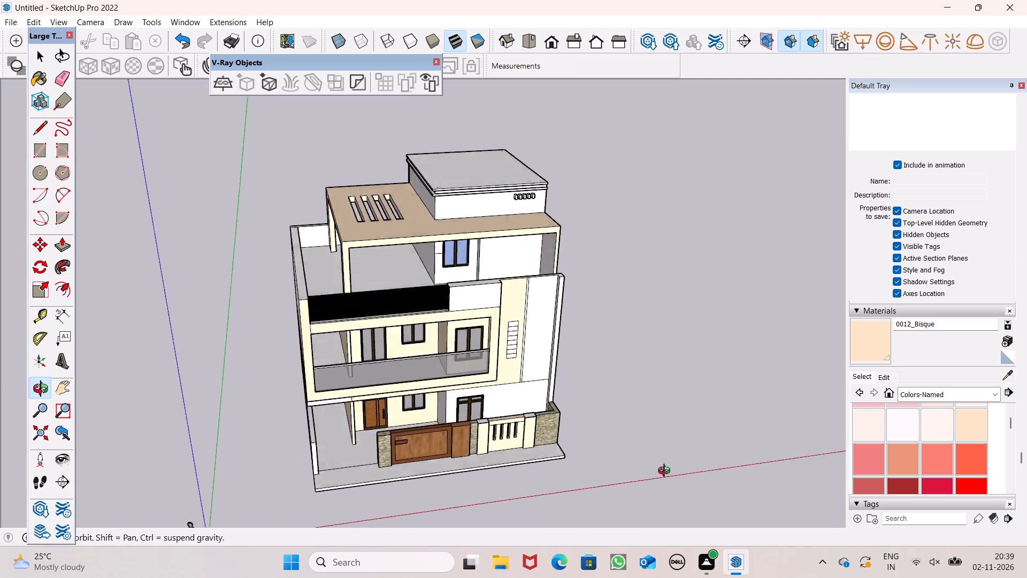
pyautogui.moveTo(666, 472); pyautogui.dragTo(558, 315, button='middle')
pyautogui.scroll(6, 548, 349)
pyautogui.scroll(-4, 497, 412)
pyautogui.moveTo(496, 425); pyautogui.dragTo(513, 495, button='middle')
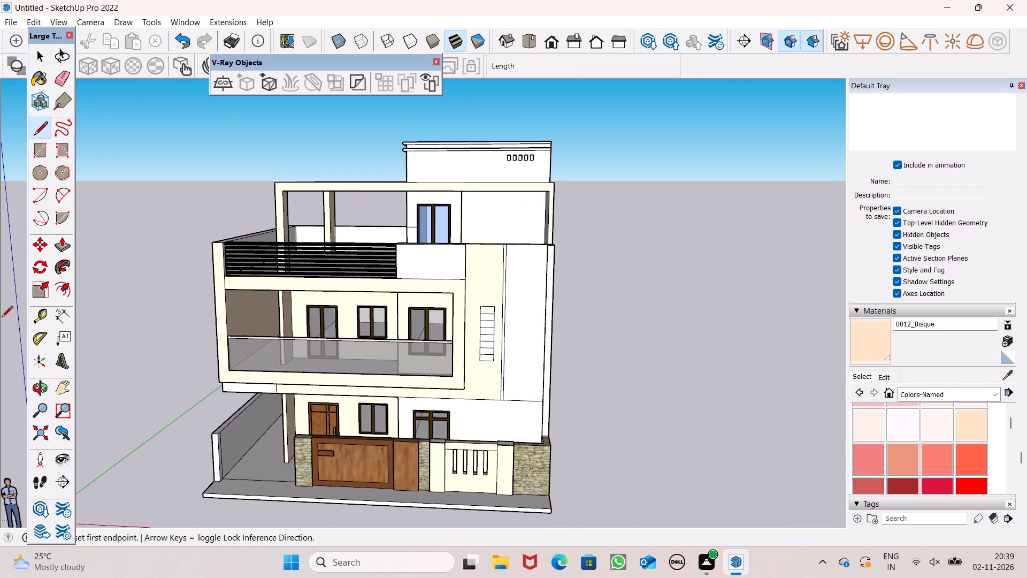
# Draw a vertical line about 10' long on the ground-floor front wall beside the window, from the facade's lower edge down to the floor.
pyautogui.click(47, 126)
pyautogui.moveTo(262, 350); pyautogui.dragTo(315, 409, button='middle')
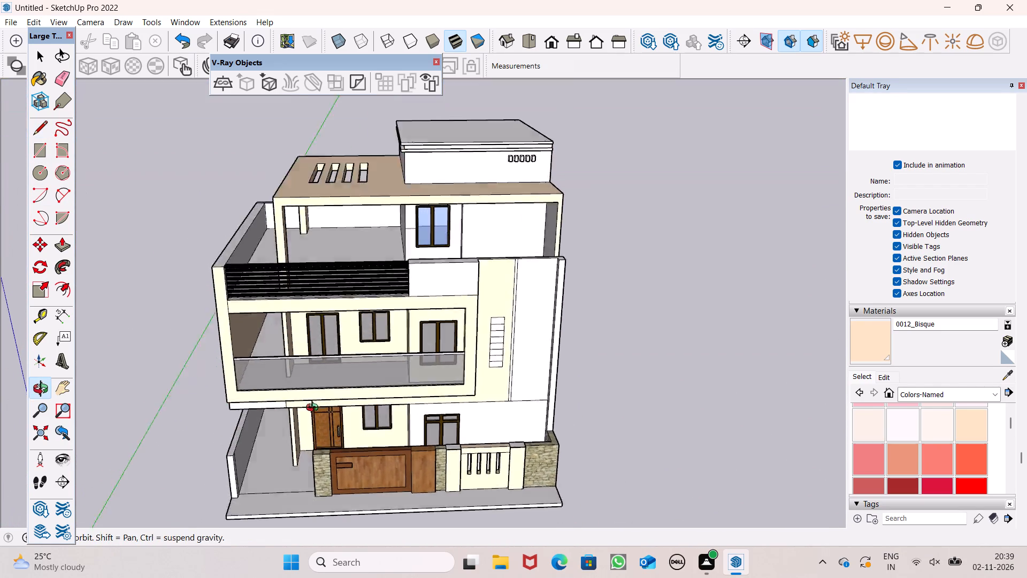
pyautogui.moveTo(315, 409); pyautogui.dragTo(319, 412, button='middle')
pyautogui.scroll(7, 478, 435)
pyautogui.scroll(7, 446, 398)
pyautogui.scroll(-2, 427, 378)
pyautogui.moveTo(467, 392); pyautogui.dragTo(467, 392, button='middle')
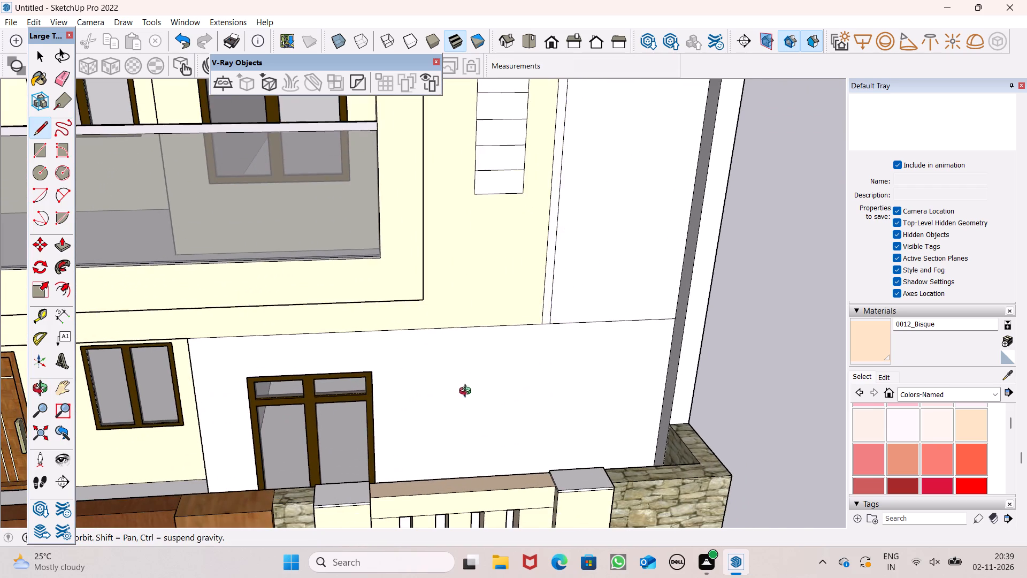
pyautogui.moveTo(467, 392); pyautogui.dragTo(448, 376, button='middle')
pyautogui.scroll(7, 442, 348)
pyautogui.moveTo(418, 333); pyautogui.dragTo(372, 238, button='middle')
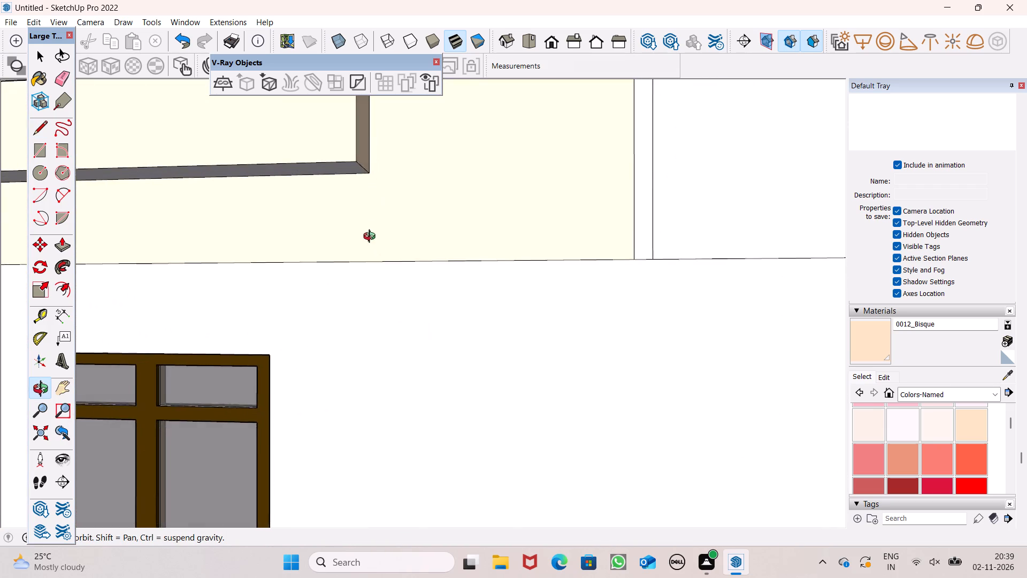
pyautogui.moveTo(372, 238); pyautogui.dragTo(364, 212, button='middle')
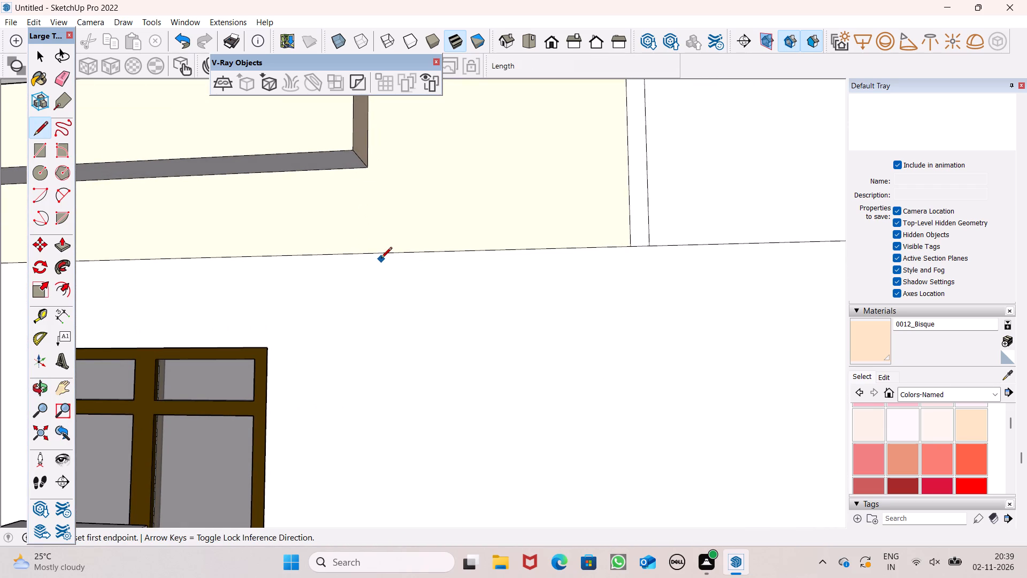
pyautogui.click(379, 256)
pyautogui.scroll(-4, 409, 299)
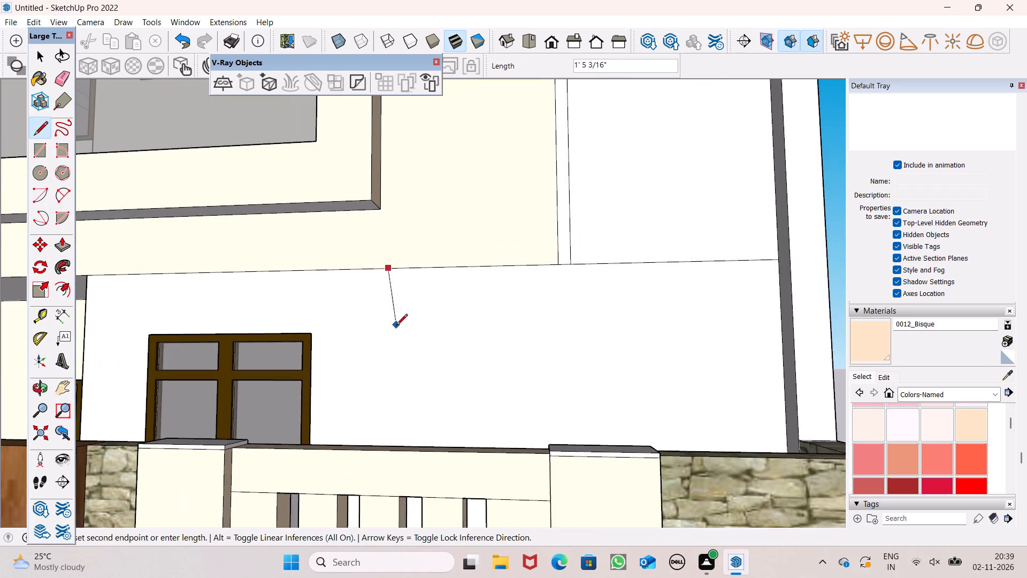
pyautogui.moveTo(401, 346); pyautogui.dragTo(627, 574, button='middle')
pyautogui.scroll(7, 409, 486)
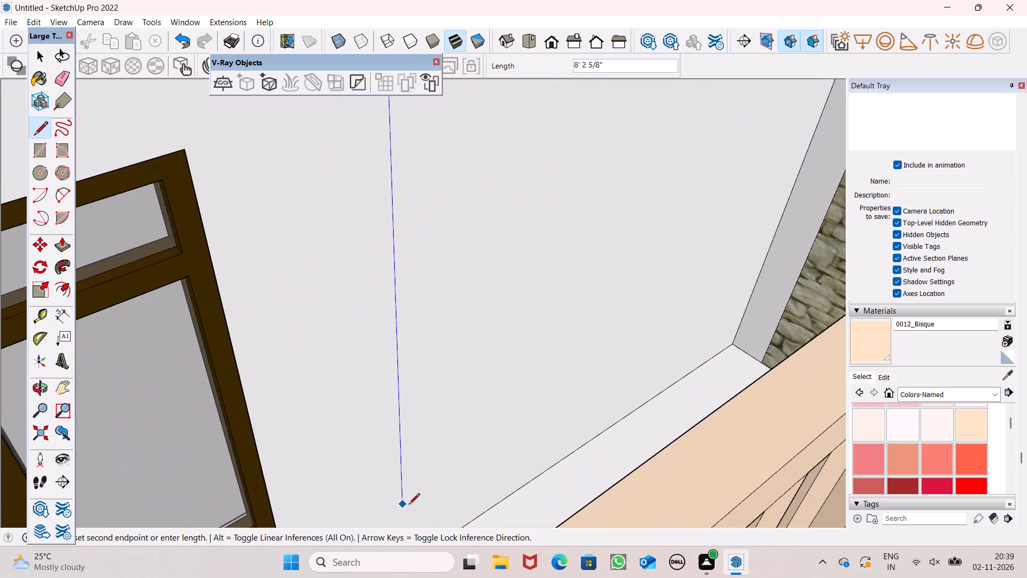
pyautogui.scroll(-5, 414, 403)
pyautogui.moveTo(435, 456); pyautogui.dragTo(436, 496, button='middle')
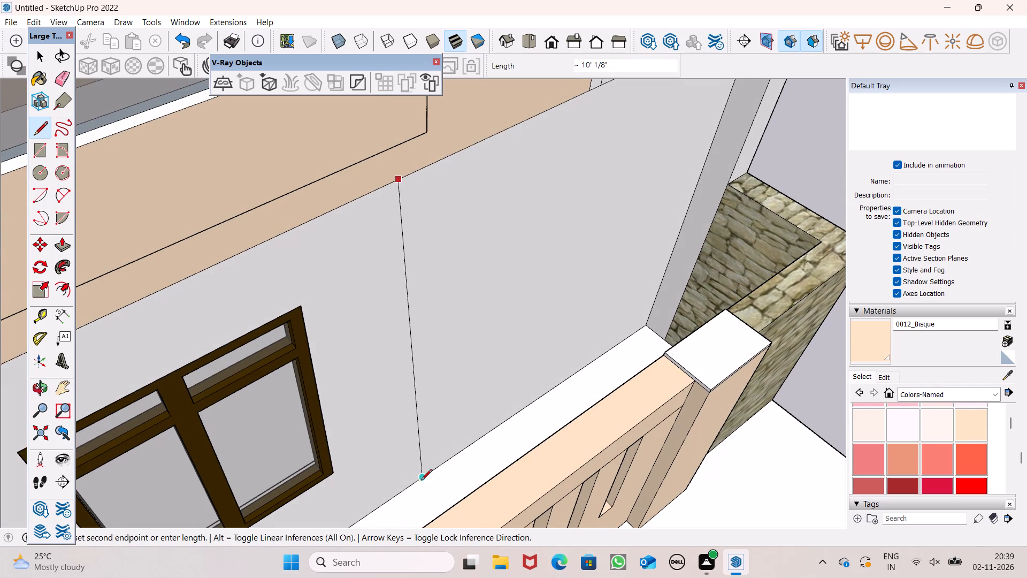
pyautogui.click(415, 488)
pyautogui.scroll(-4, 370, 416)
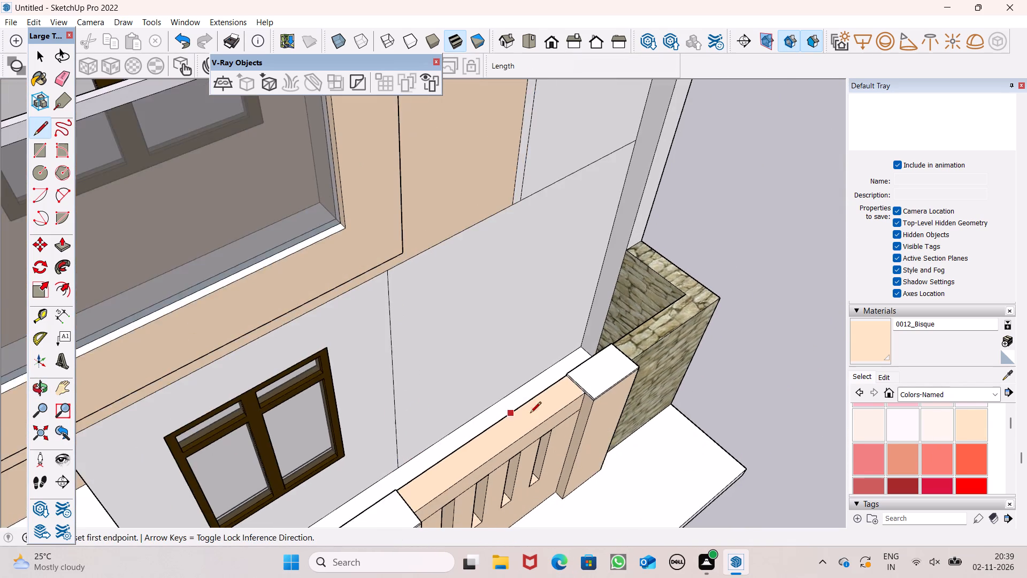
pyautogui.moveTo(531, 414); pyautogui.dragTo(187, 368, button='middle')
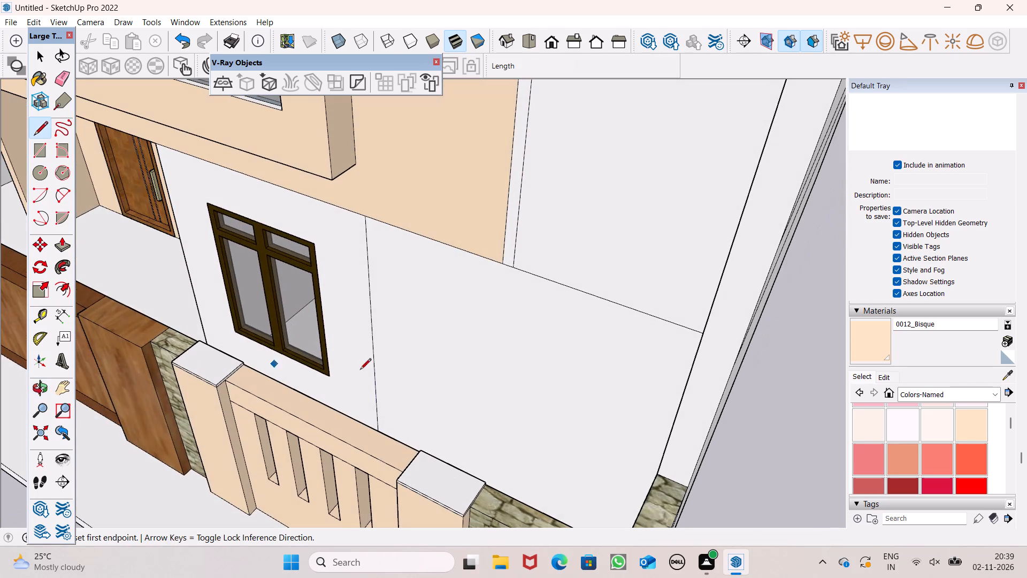
# Paint the terrace room's front wall section beside the window with Stone Flagstone Ashlar from the Brick, Cladding and Siding collection.
pyautogui.click(933, 394)
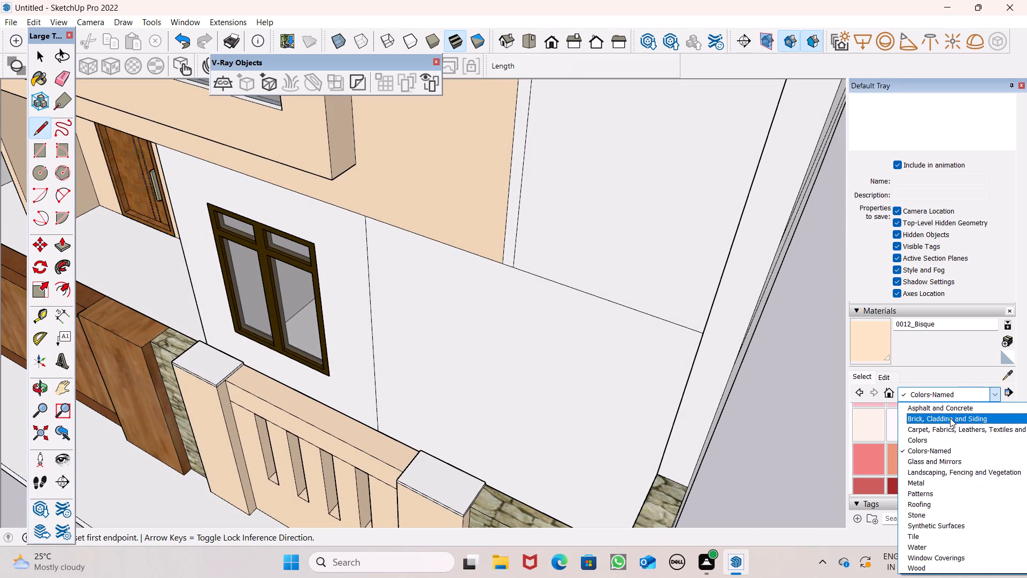
pyautogui.click(951, 417)
pyautogui.scroll(-2, 966, 453)
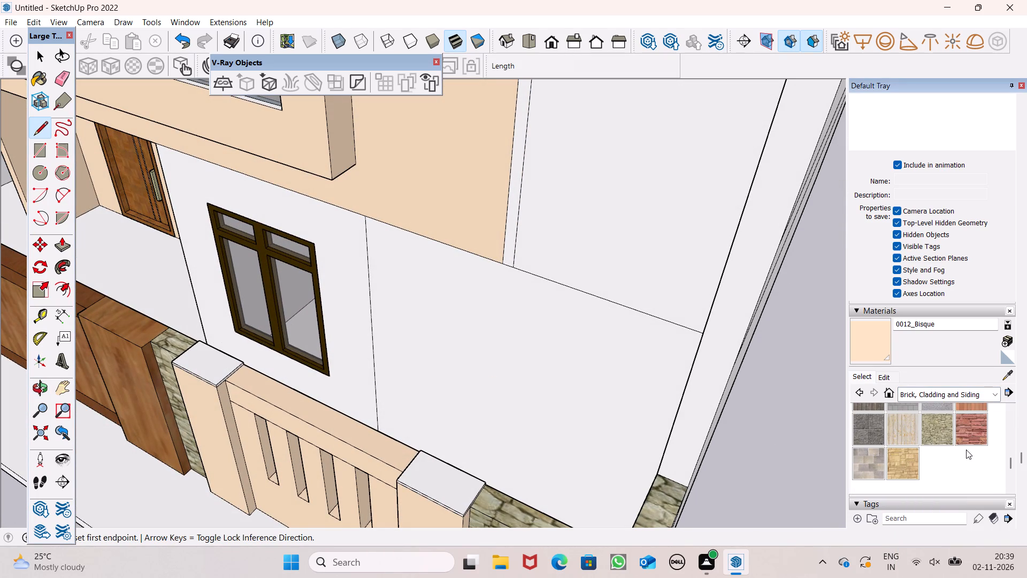
pyautogui.click(965, 431)
pyautogui.scroll(-6, 582, 431)
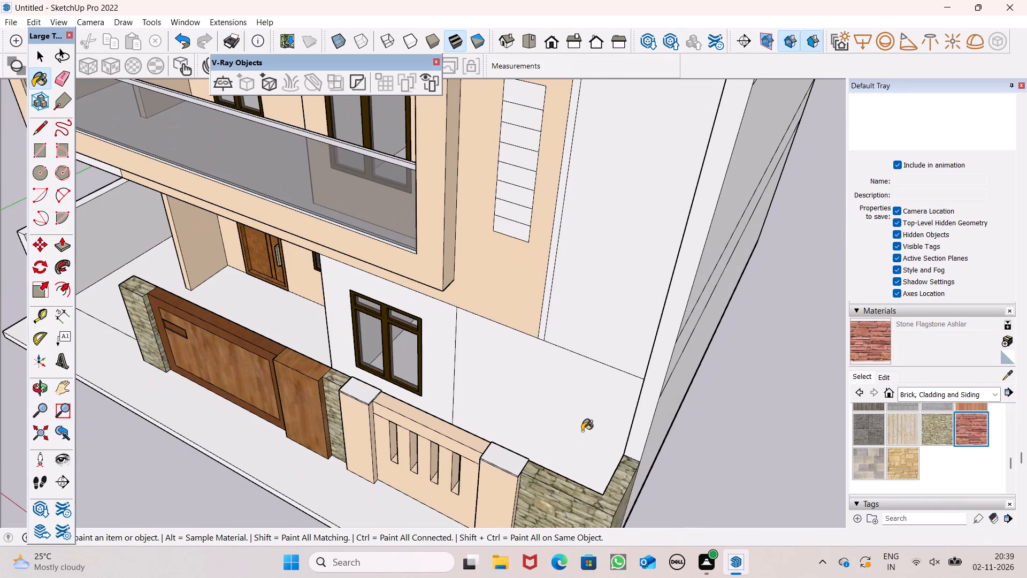
pyautogui.scroll(-3, 550, 436)
pyautogui.moveTo(570, 377); pyautogui.dragTo(580, 352, button='middle')
pyautogui.scroll(-6, 569, 436)
pyautogui.scroll(3, 616, 248)
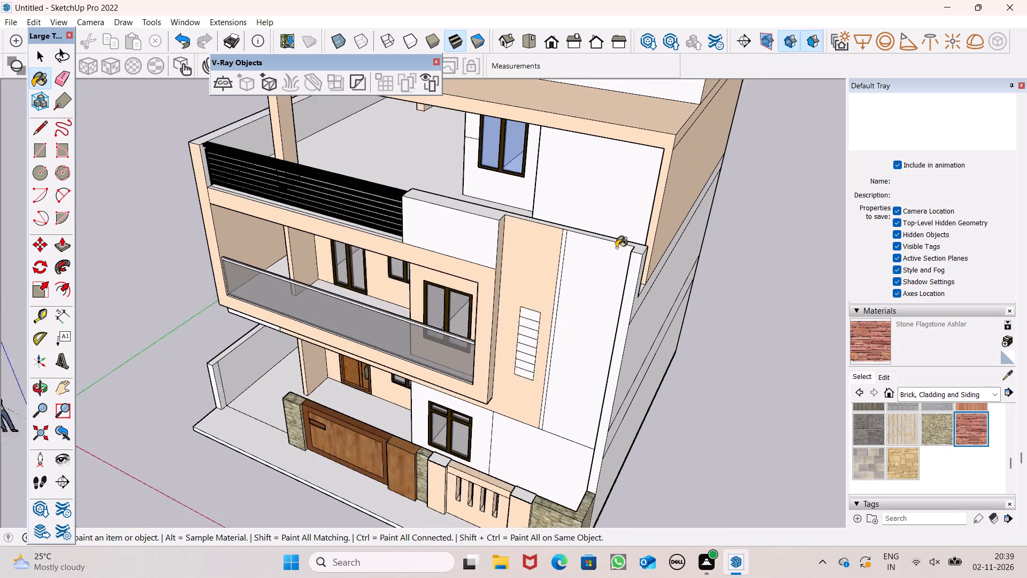
pyautogui.scroll(2, 616, 248)
pyautogui.click(609, 214)
# Paint the narrow return face between the window wall and the stone-clad section with Stone Flagstone Ashlar.
pyautogui.moveTo(606, 291); pyautogui.dragTo(694, 177, button='middle')
pyautogui.scroll(1, 694, 177)
pyautogui.scroll(-7, 664, 283)
pyautogui.scroll(-5, 613, 329)
pyautogui.scroll(12, 601, 244)
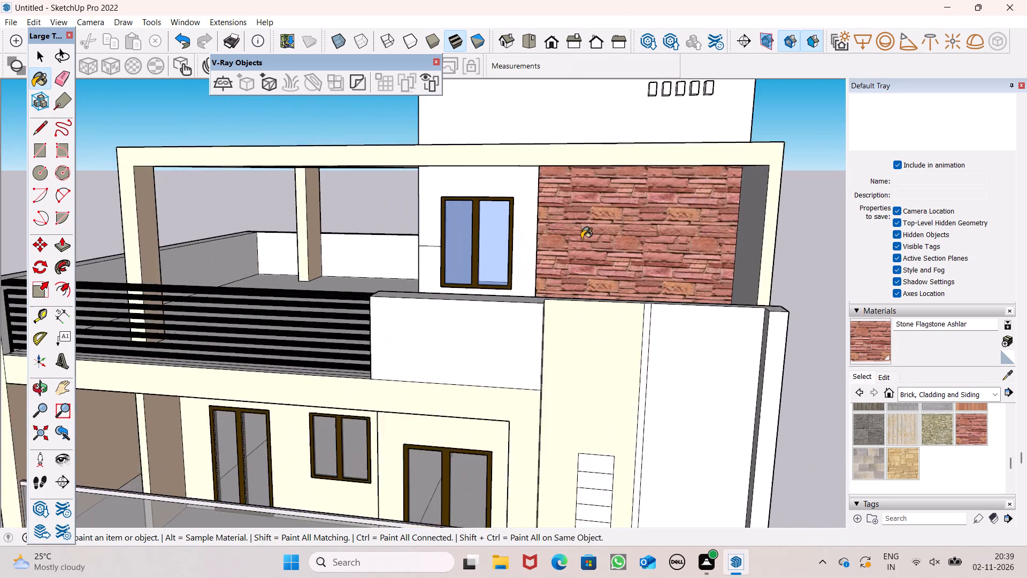
pyautogui.scroll(2, 581, 239)
pyautogui.moveTo(597, 265); pyautogui.dragTo(763, 288, button='middle')
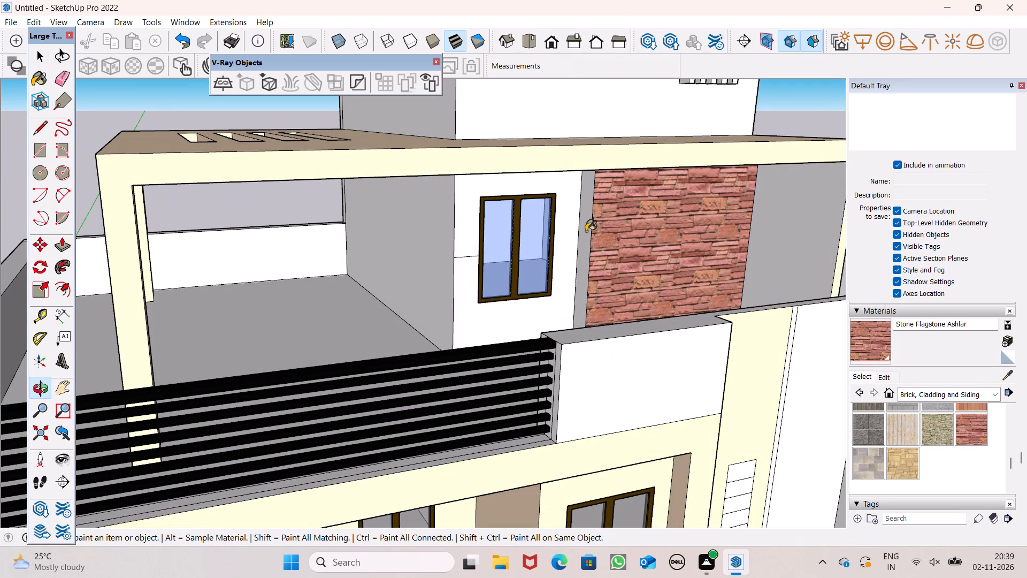
pyautogui.click(584, 230)
# Change the Stone Flagstone Ashlar material's colour to RGB 147, 89, 102.
pyautogui.scroll(-5, 584, 231)
pyautogui.moveTo(723, 255); pyautogui.dragTo(459, 303, button='middle')
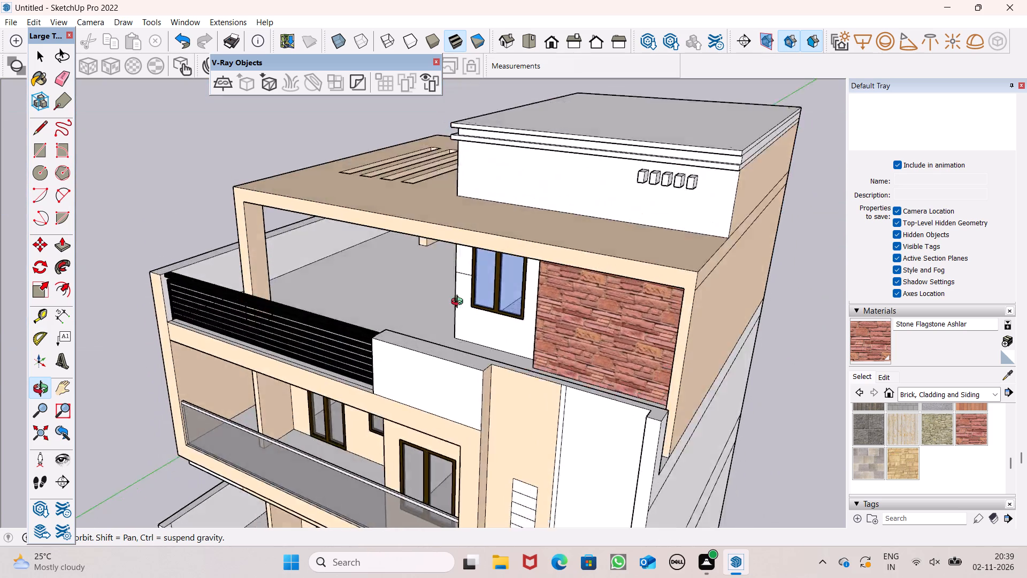
pyautogui.moveTo(459, 303); pyautogui.dragTo(602, 291, button='middle')
pyautogui.scroll(-3, 524, 287)
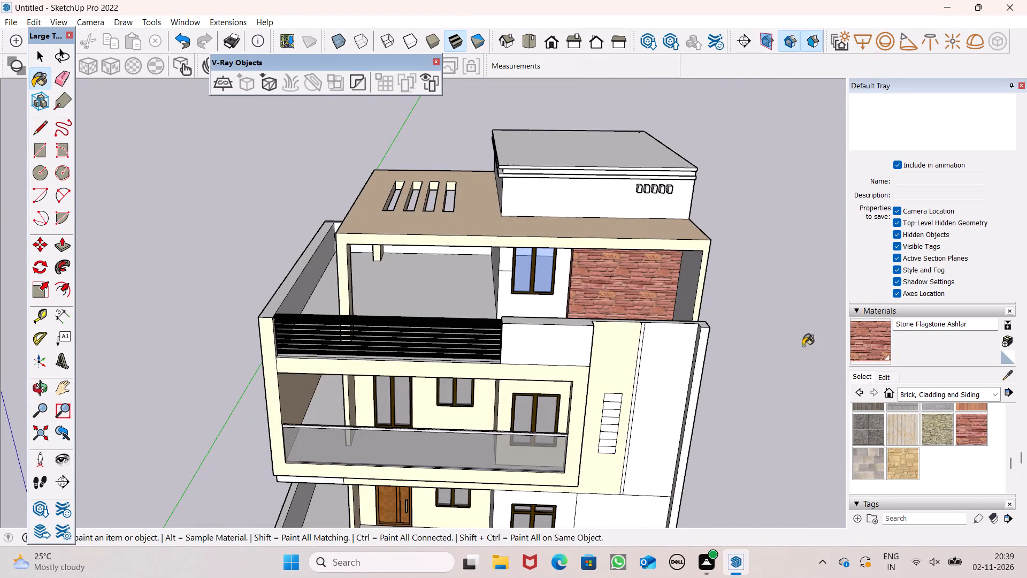
pyautogui.click(878, 373)
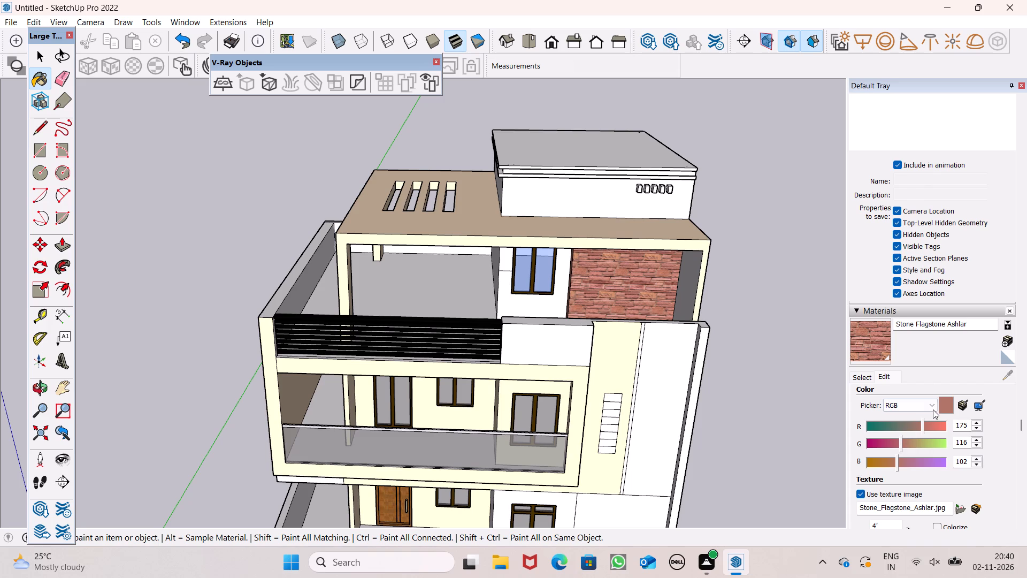
pyautogui.click(914, 428)
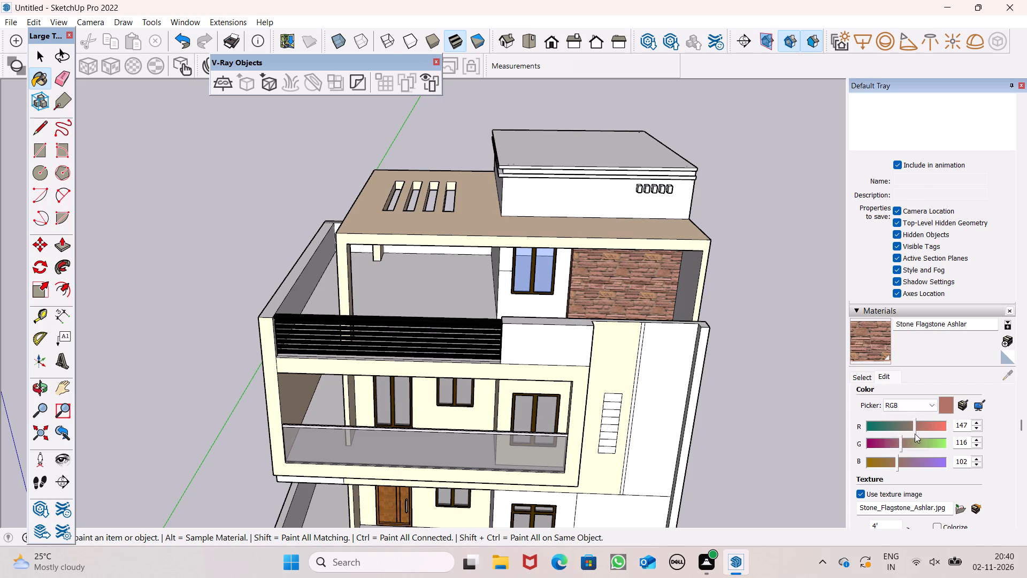
pyautogui.click(893, 443)
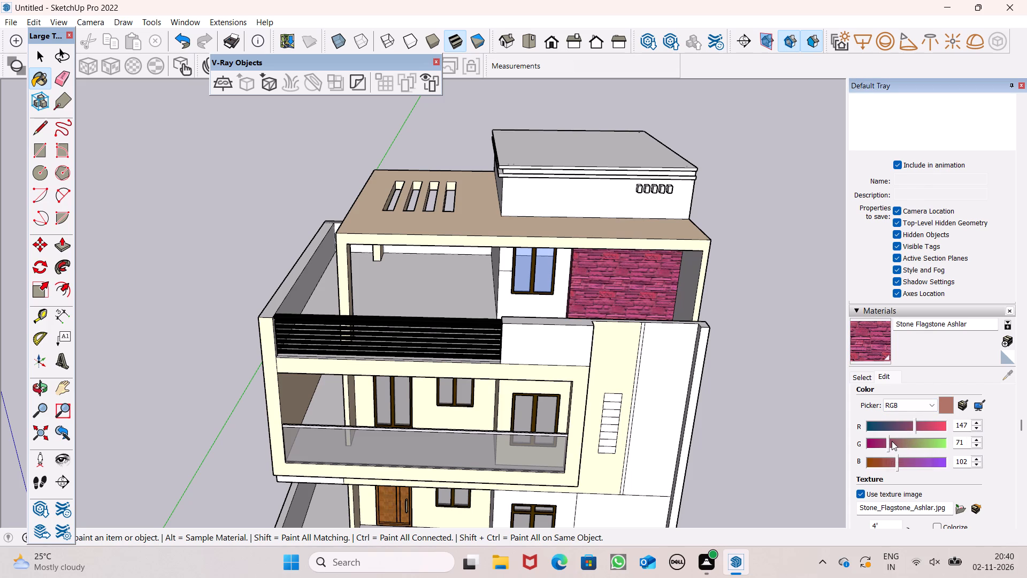
pyautogui.click(895, 442)
# Change the Stone Flagstone Ashlar material's colour to RGB 145, 113, 102.
pyautogui.click(903, 427)
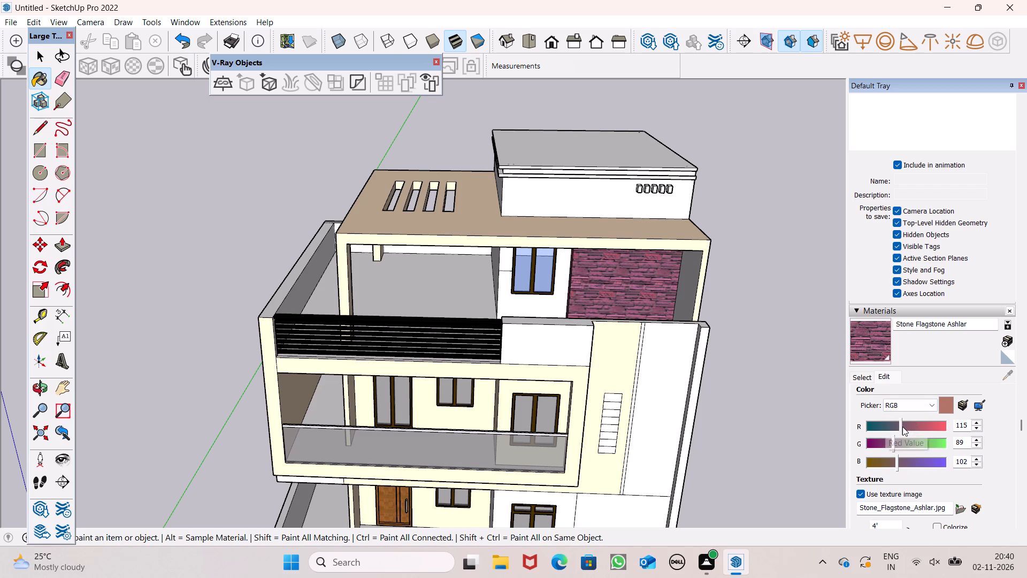
pyautogui.click(907, 425)
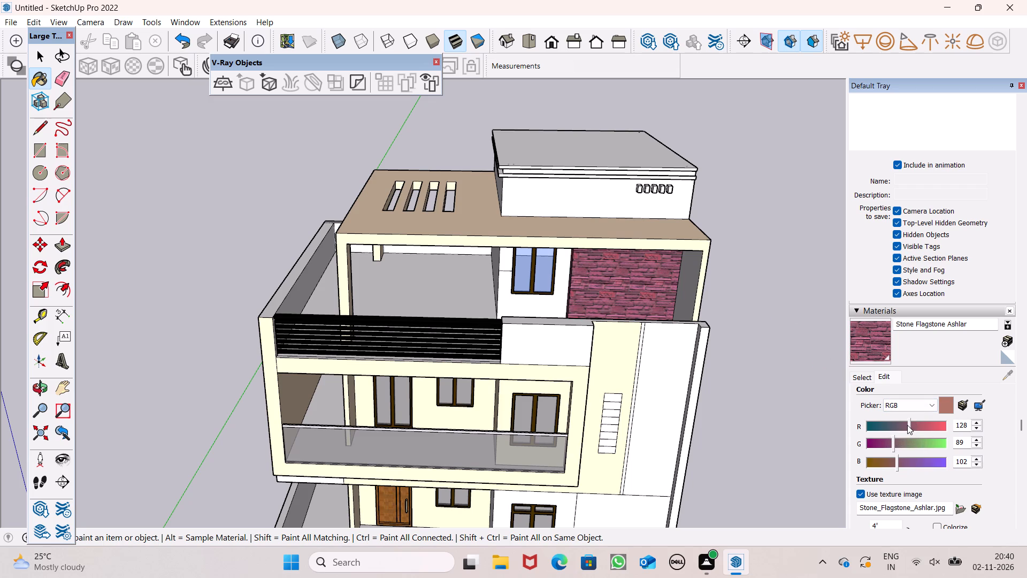
pyautogui.click(917, 424)
pyautogui.scroll(-3, 659, 317)
pyautogui.moveTo(764, 350); pyautogui.dragTo(750, 305, button='middle')
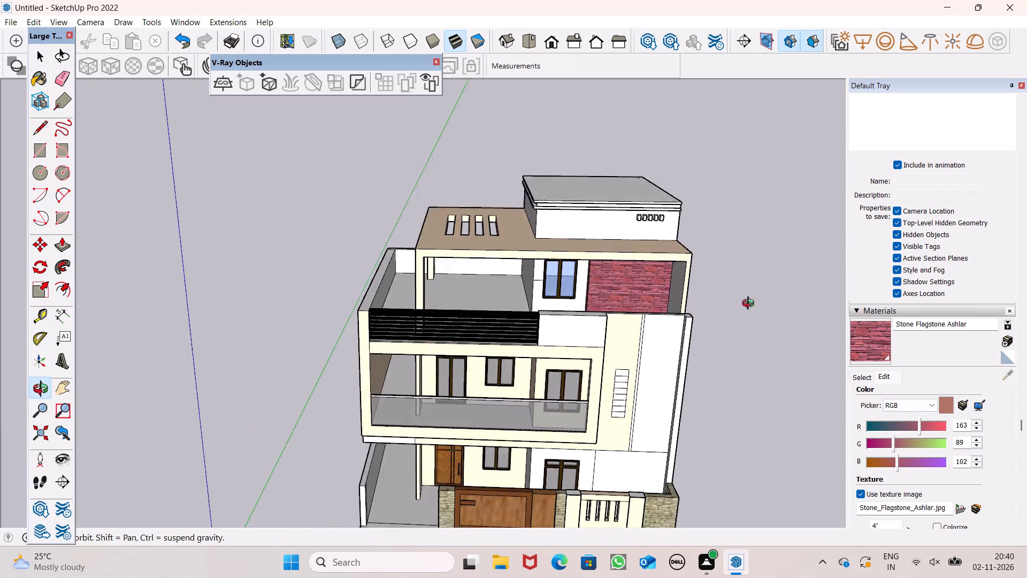
pyautogui.moveTo(750, 305); pyautogui.dragTo(735, 277, button='middle')
pyautogui.scroll(1, 735, 277)
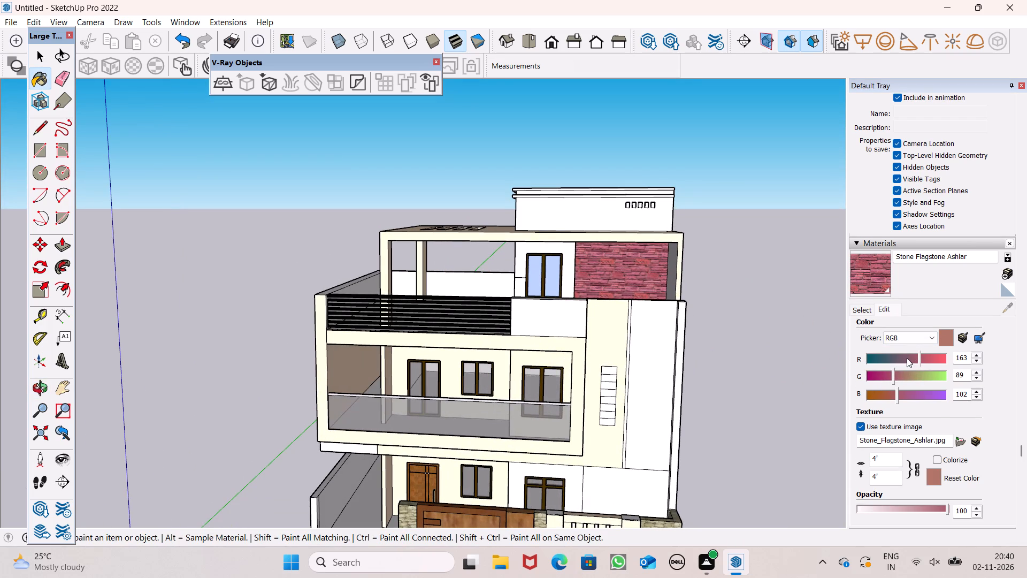
pyautogui.click(902, 374)
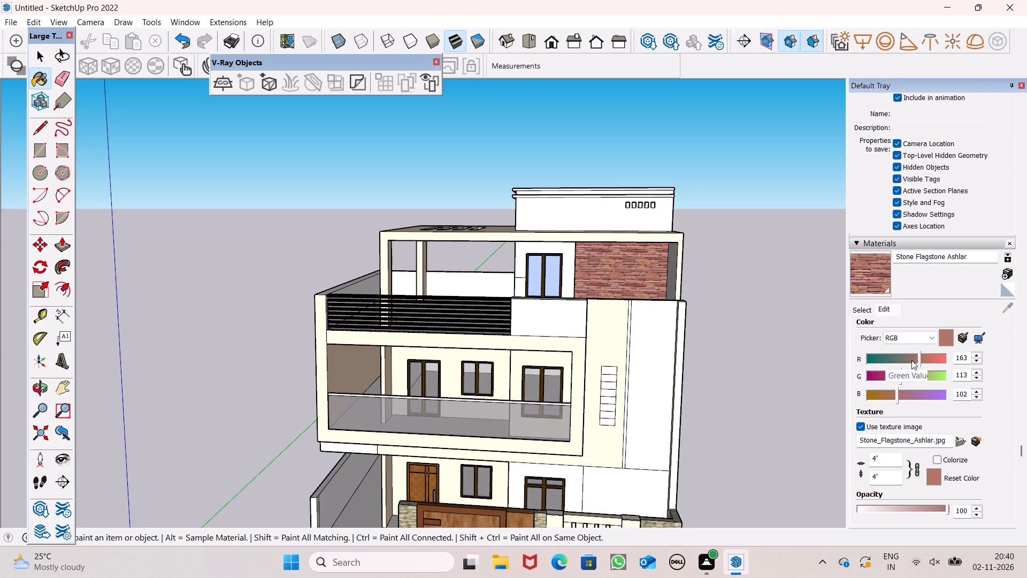
pyautogui.click(911, 360)
# Paint the ground-floor front wall section beside the window with the recoloured Stone Flagstone Ashlar.
pyautogui.moveTo(712, 301); pyautogui.dragTo(897, 321, button='middle')
pyautogui.scroll(1, 708, 303)
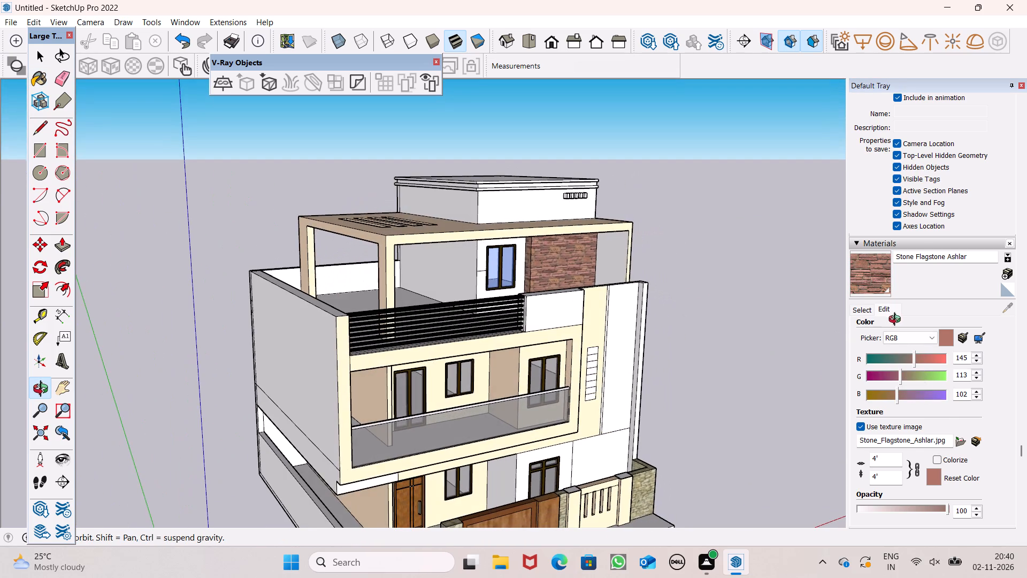
pyautogui.moveTo(897, 321); pyautogui.dragTo(898, 317, button='middle')
pyautogui.scroll(2, 897, 321)
pyautogui.scroll(-2, 472, 261)
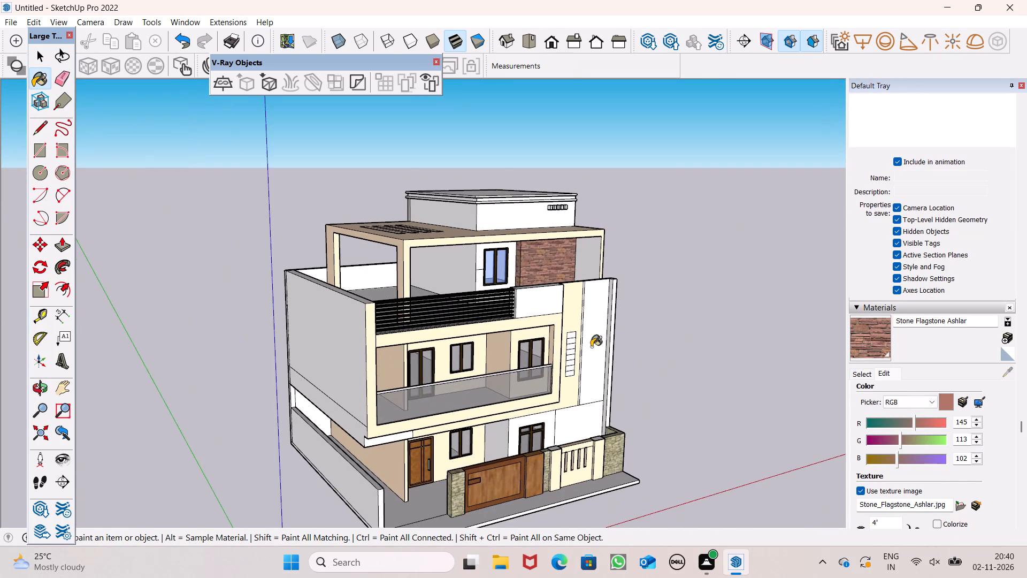
pyautogui.moveTo(591, 347); pyautogui.dragTo(528, 329, button='middle')
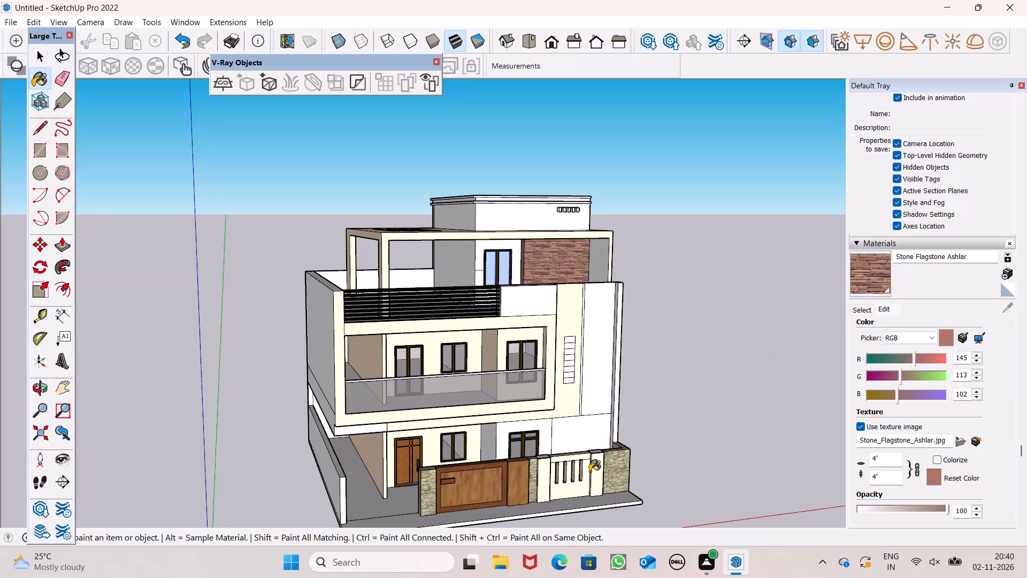
pyautogui.scroll(7, 617, 482)
pyautogui.click(520, 394)
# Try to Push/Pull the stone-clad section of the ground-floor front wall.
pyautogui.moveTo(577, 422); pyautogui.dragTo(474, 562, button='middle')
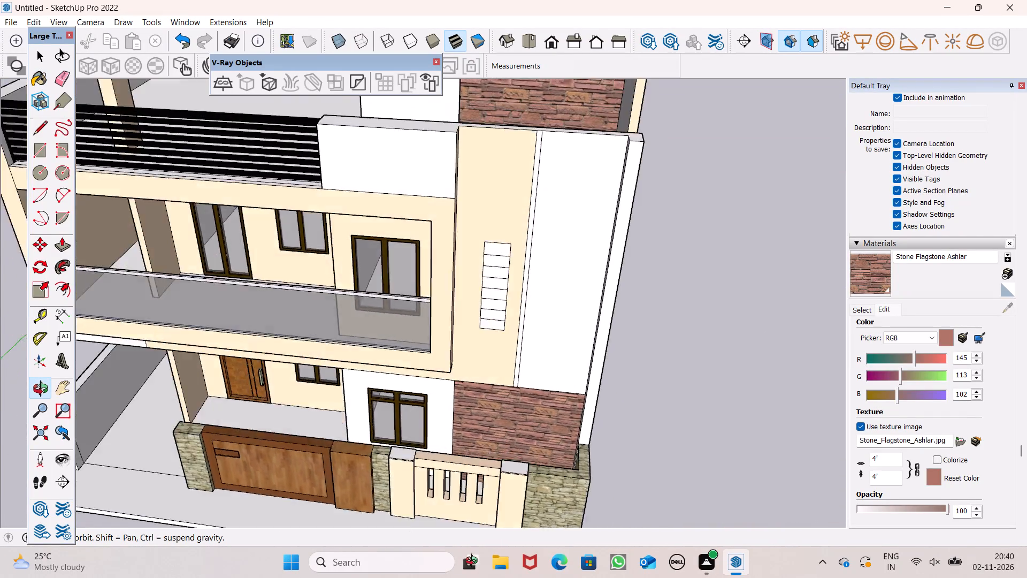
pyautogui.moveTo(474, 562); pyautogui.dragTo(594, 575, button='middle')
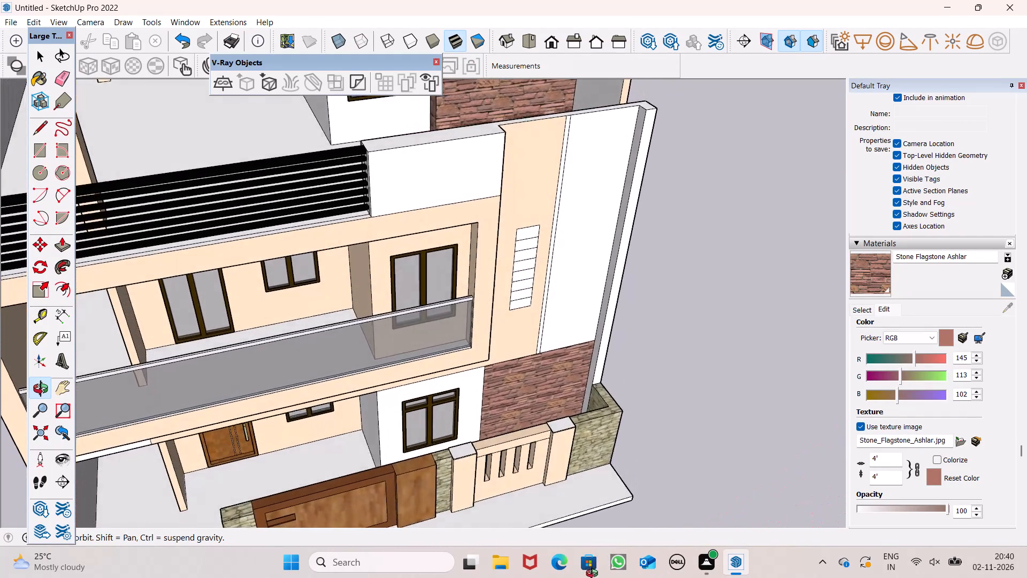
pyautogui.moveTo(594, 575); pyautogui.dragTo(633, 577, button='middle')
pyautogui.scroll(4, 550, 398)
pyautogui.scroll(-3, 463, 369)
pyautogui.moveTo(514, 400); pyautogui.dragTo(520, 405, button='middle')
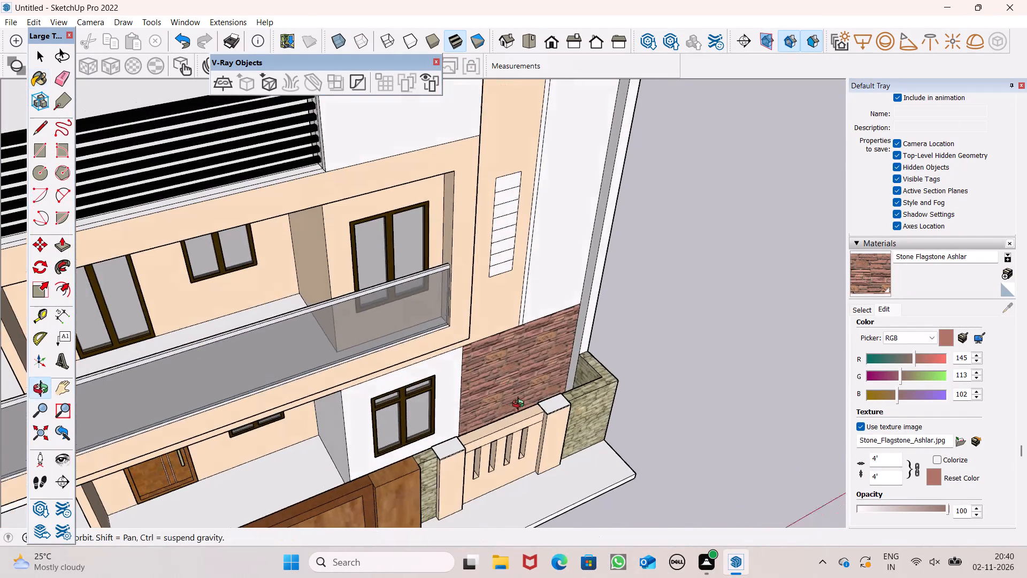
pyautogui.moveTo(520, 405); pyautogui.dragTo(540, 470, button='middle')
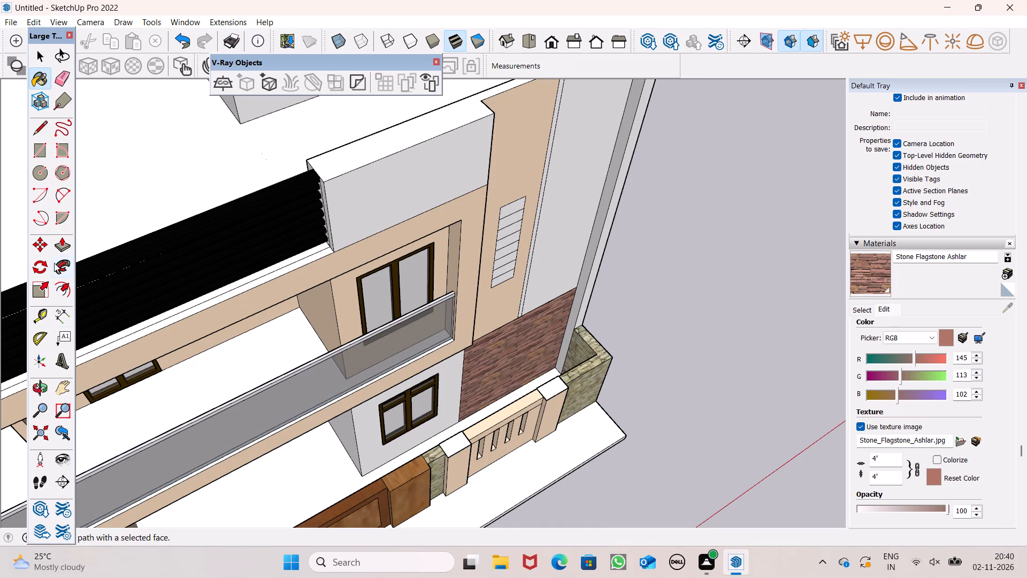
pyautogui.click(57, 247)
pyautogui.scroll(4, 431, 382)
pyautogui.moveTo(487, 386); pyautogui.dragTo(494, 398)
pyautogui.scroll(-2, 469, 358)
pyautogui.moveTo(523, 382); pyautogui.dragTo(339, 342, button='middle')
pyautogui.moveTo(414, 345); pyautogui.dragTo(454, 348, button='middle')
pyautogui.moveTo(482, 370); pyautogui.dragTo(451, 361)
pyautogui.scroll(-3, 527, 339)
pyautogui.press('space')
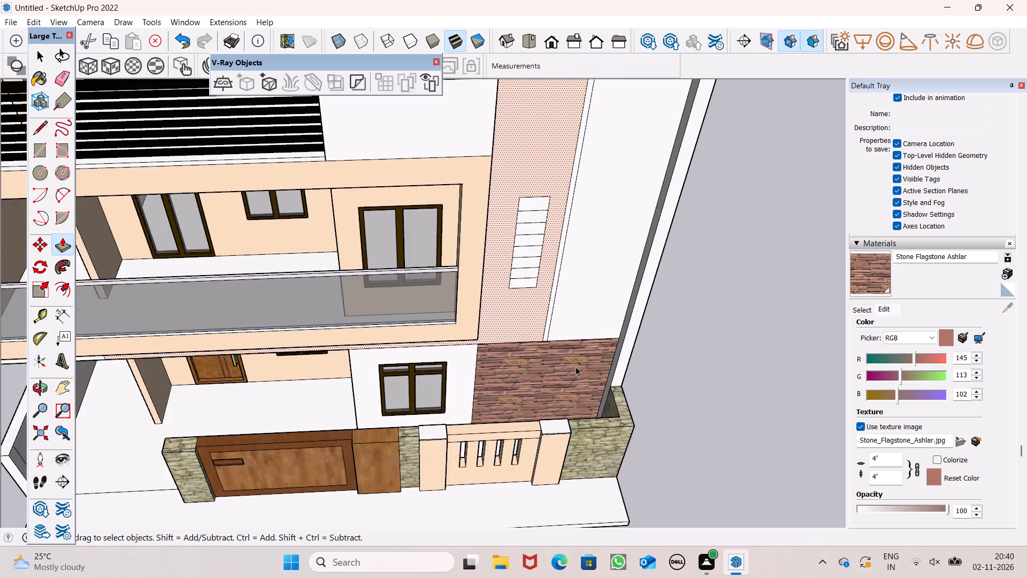
# Paint alternate bands of the facade's small vertical strip, starting from its top band, with Color A08 from the Colors collection.
pyautogui.moveTo(576, 366); pyautogui.dragTo(527, 336, button='middle')
pyautogui.scroll(-5, 426, 317)
pyautogui.moveTo(468, 356); pyautogui.dragTo(511, 267, button='middle')
pyautogui.scroll(1, 510, 270)
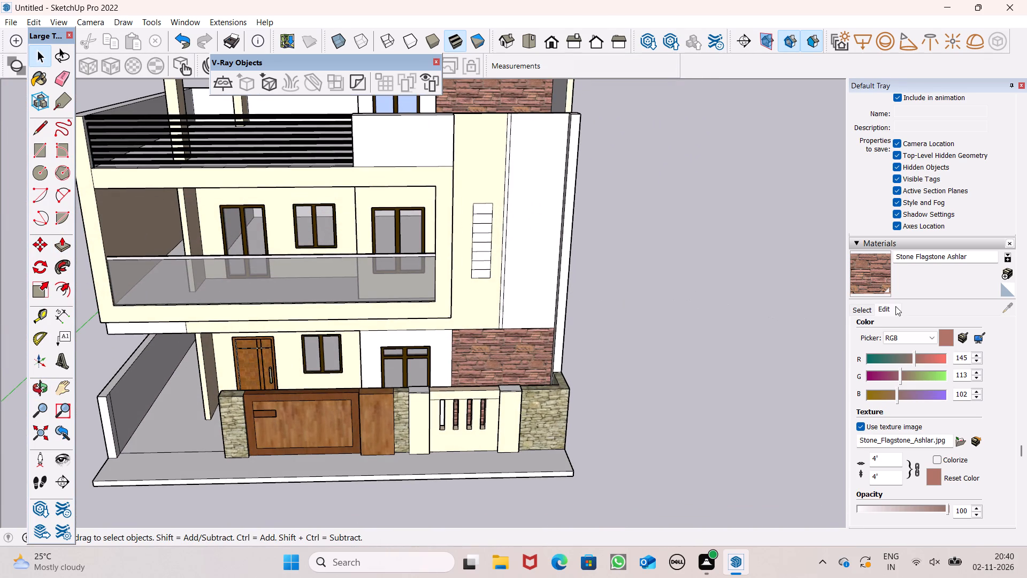
pyautogui.click(866, 311)
pyautogui.click(934, 318)
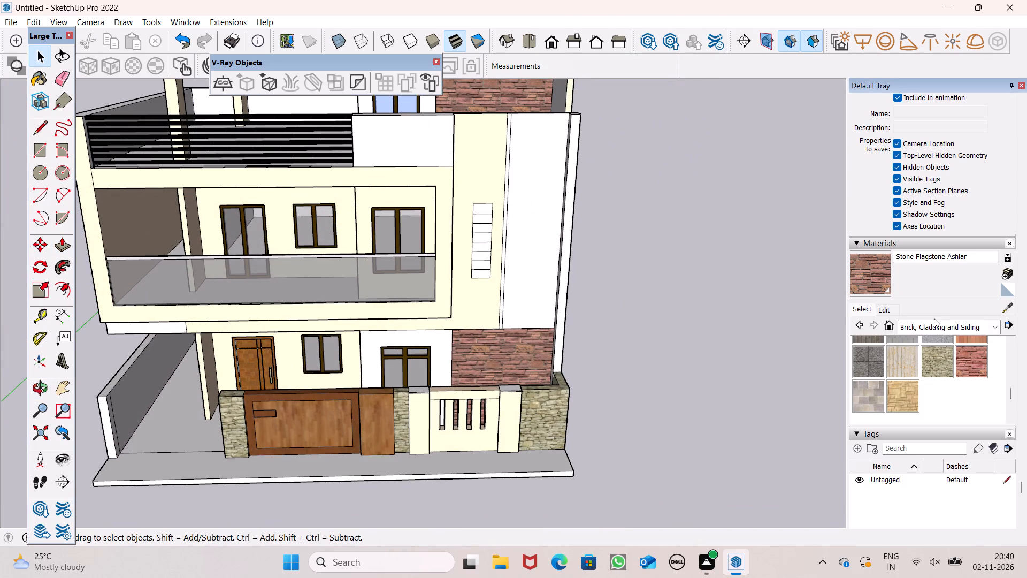
pyautogui.click(936, 327)
pyautogui.click(935, 369)
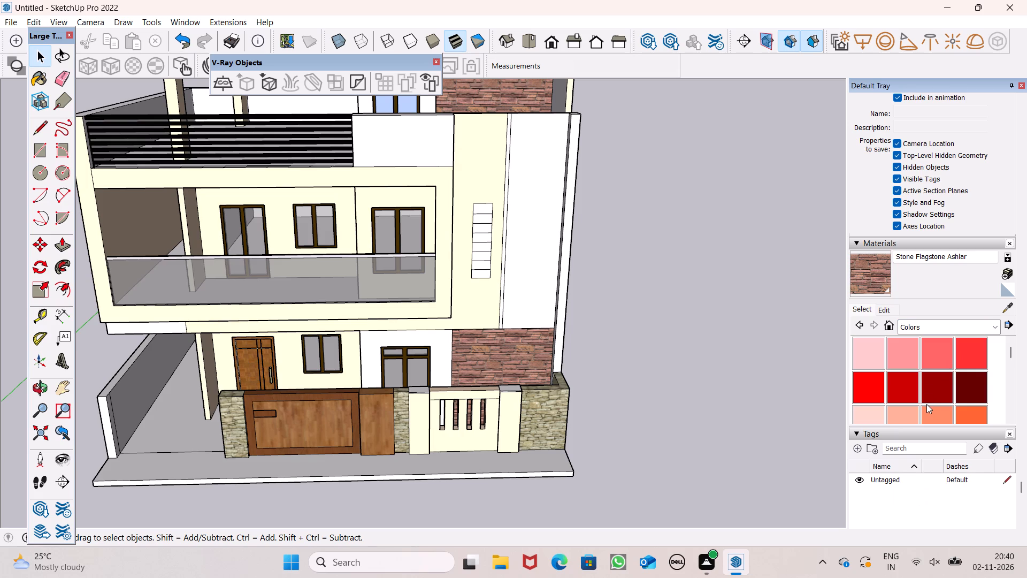
pyautogui.click(965, 386)
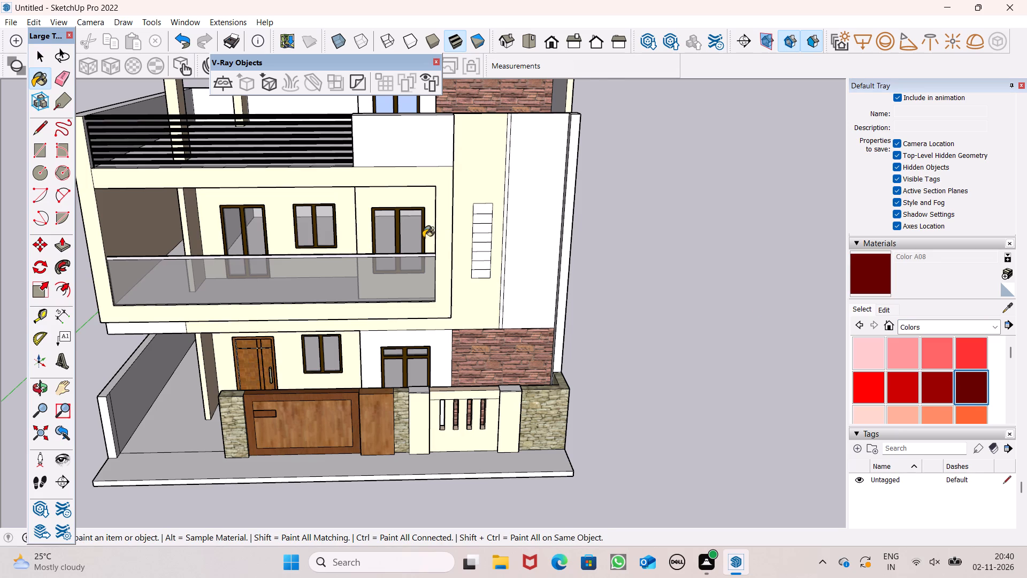
pyautogui.scroll(7, 423, 238)
pyautogui.scroll(5, 518, 205)
pyautogui.click(529, 211)
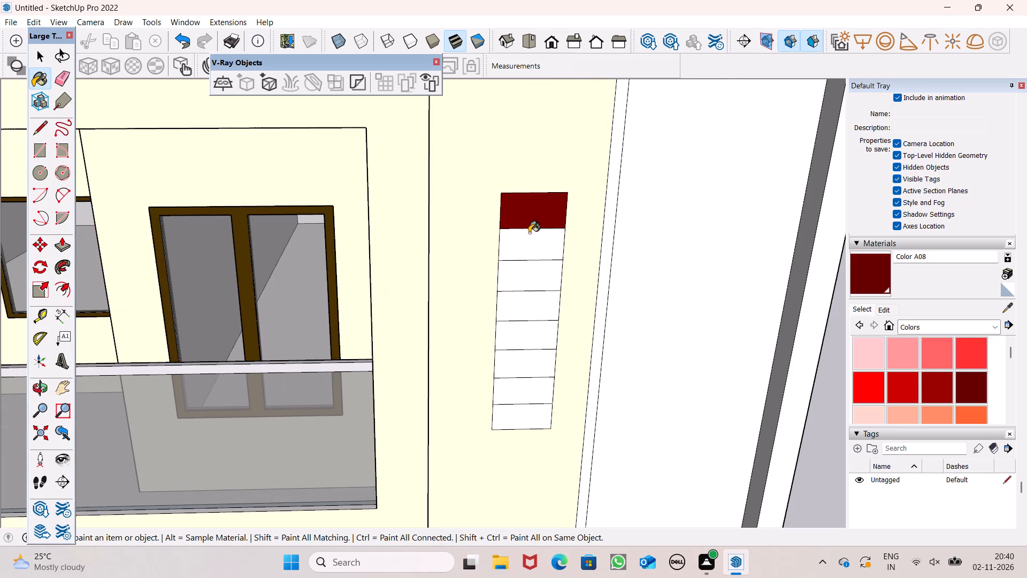
pyautogui.click(534, 275)
pyautogui.click(538, 338)
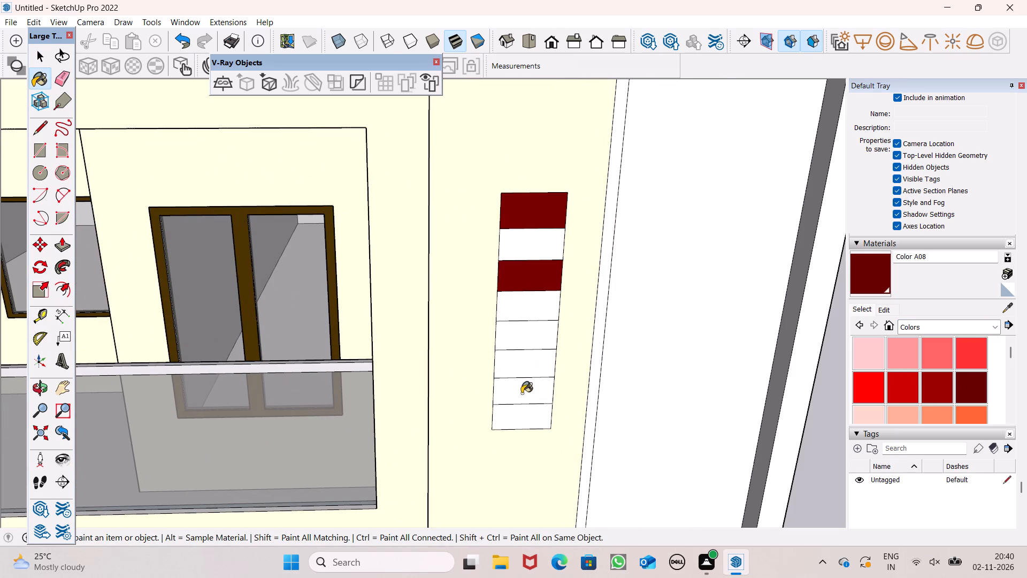
pyautogui.click(522, 393)
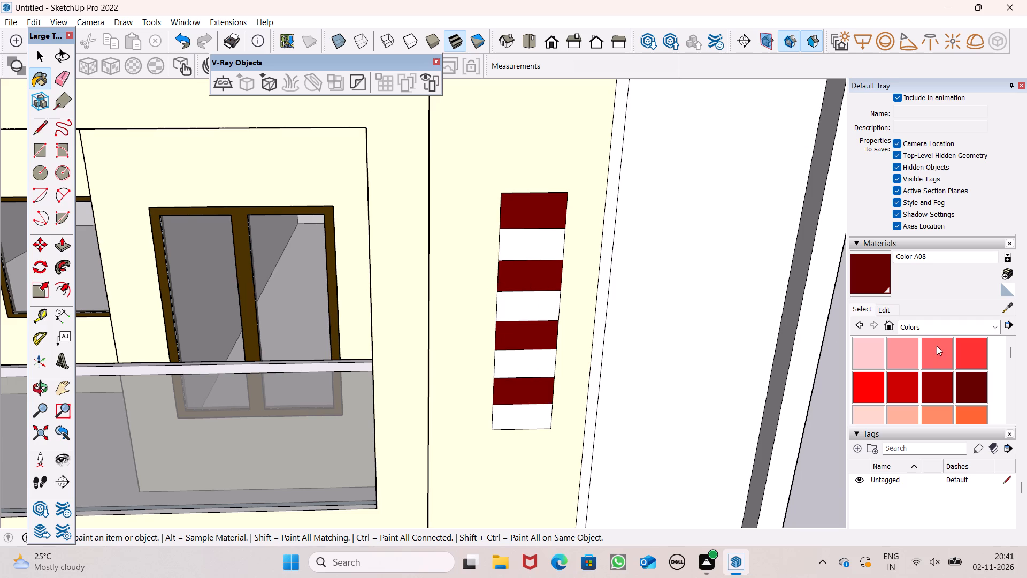
# Paint the four remaining white bands of the facade's vertical strip with Color C03.
pyautogui.scroll(-3, 949, 410)
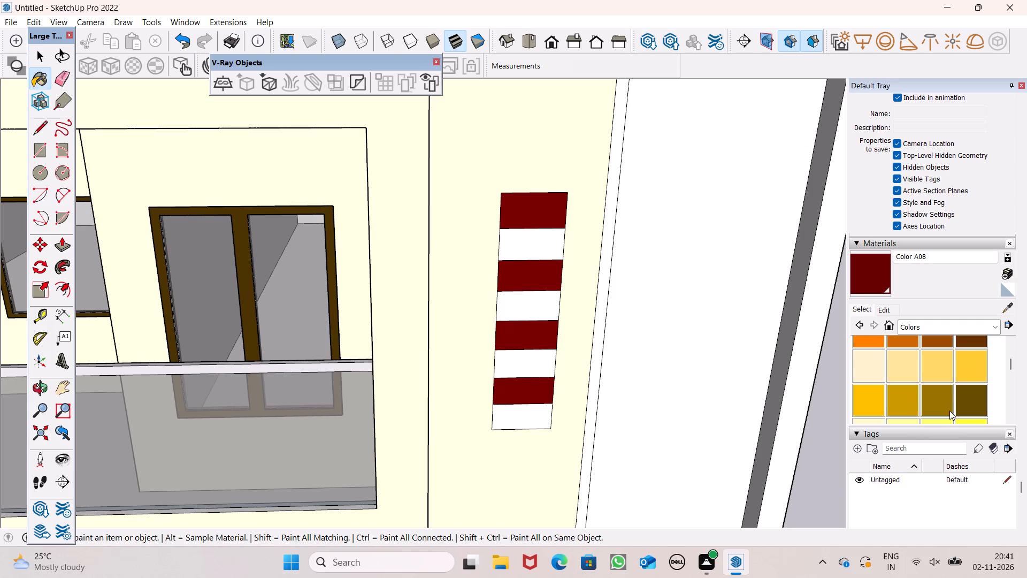
pyautogui.scroll(1, 949, 410)
pyautogui.click(959, 379)
pyautogui.click(942, 361)
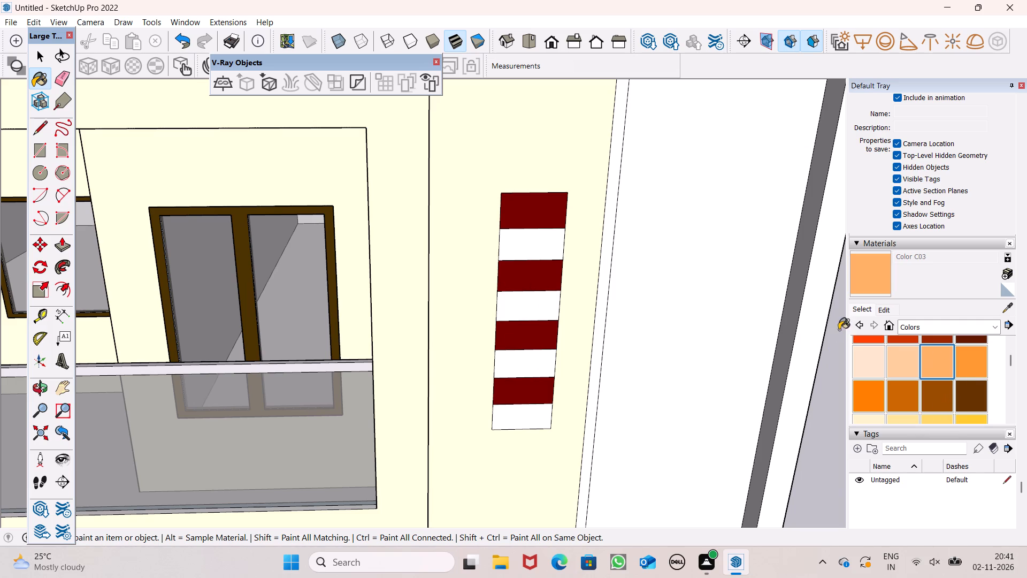
pyautogui.scroll(3, 542, 288)
pyautogui.click(522, 241)
pyautogui.click(533, 315)
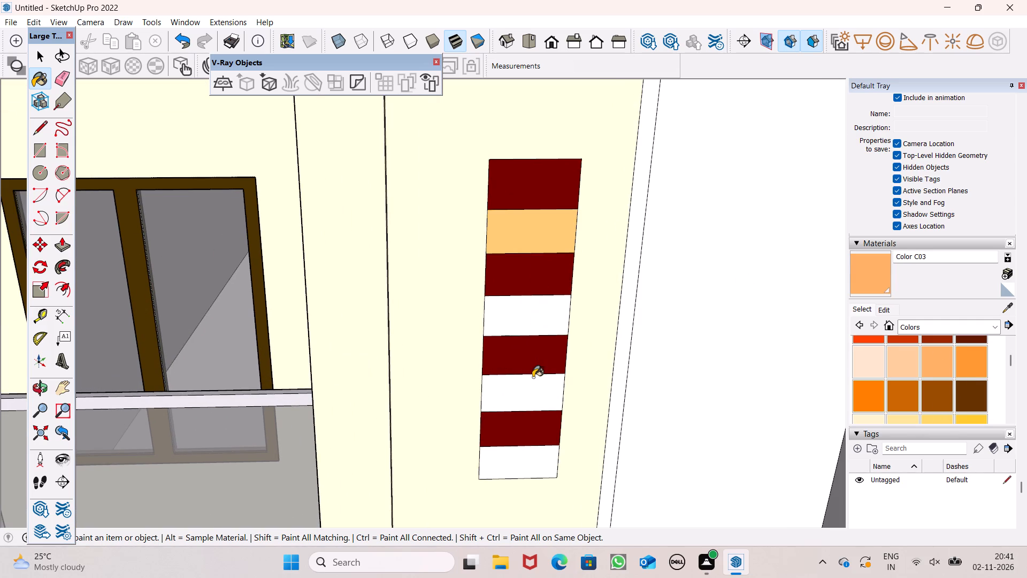
pyautogui.click(533, 378)
pyautogui.click(533, 436)
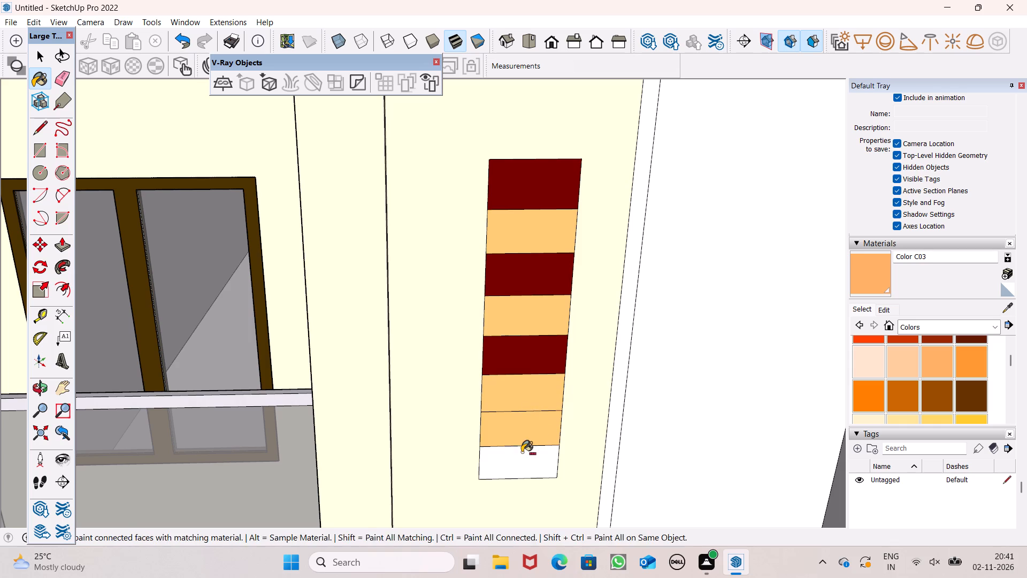
pyautogui.hotkey('ctrl', 'z')
pyautogui.click(523, 455)
pyautogui.scroll(-10, 470, 252)
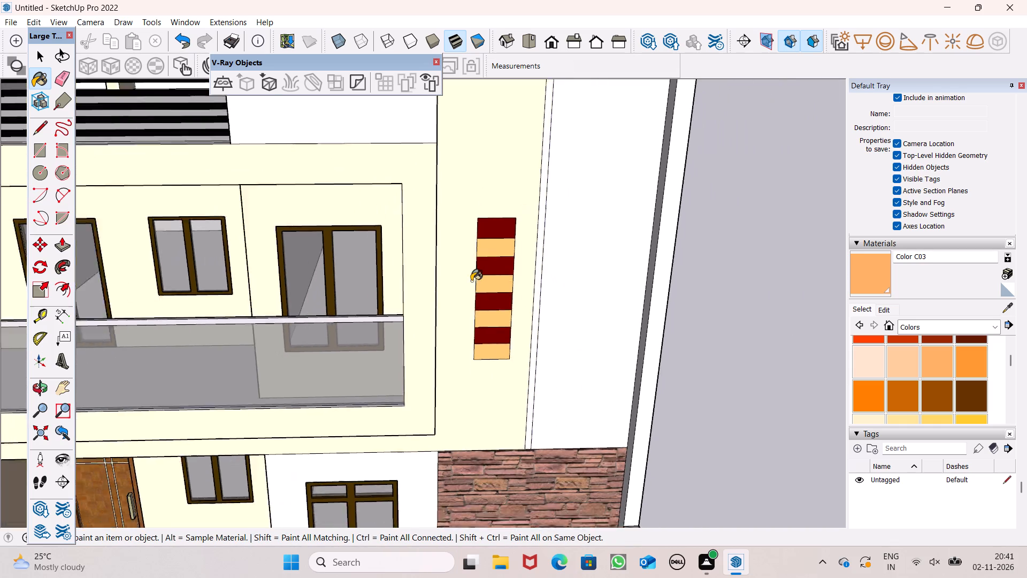
pyautogui.scroll(-3, 471, 281)
pyautogui.press('space')
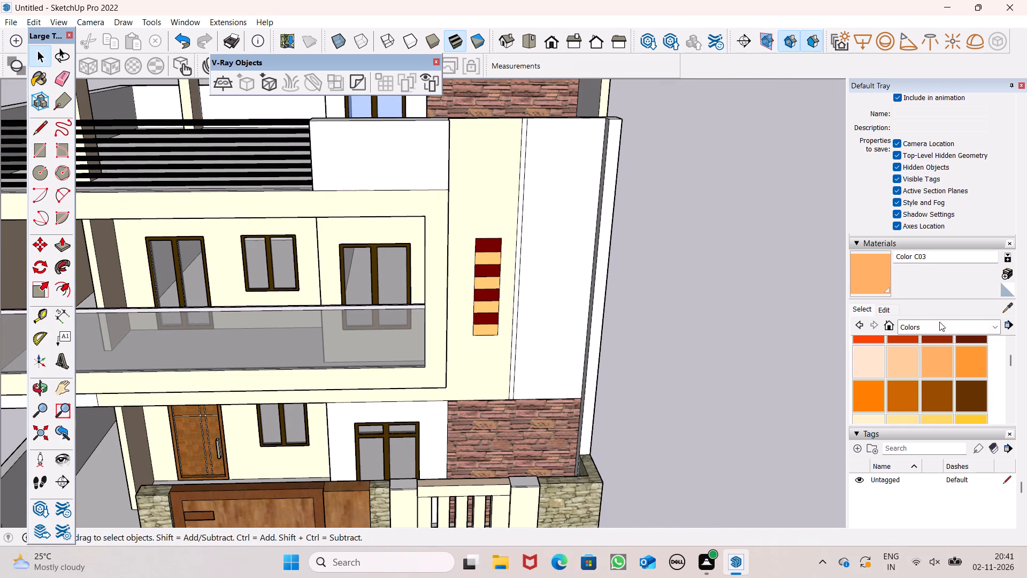
# Paint the tall recessed front wall panel beside the banded strip with Color C06.
pyautogui.click(940, 325)
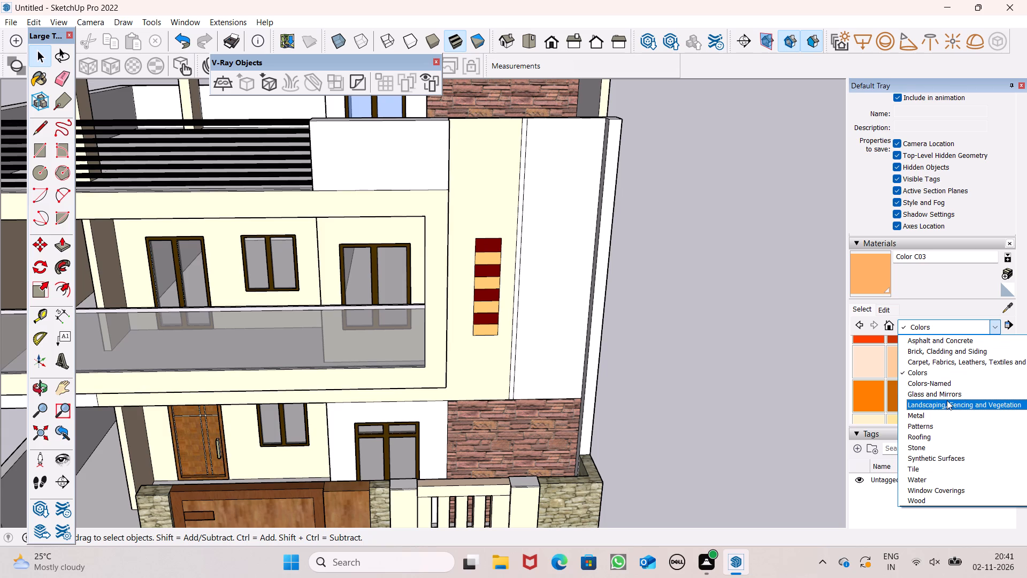
pyautogui.click(795, 398)
pyautogui.click(909, 397)
pyautogui.click(566, 291)
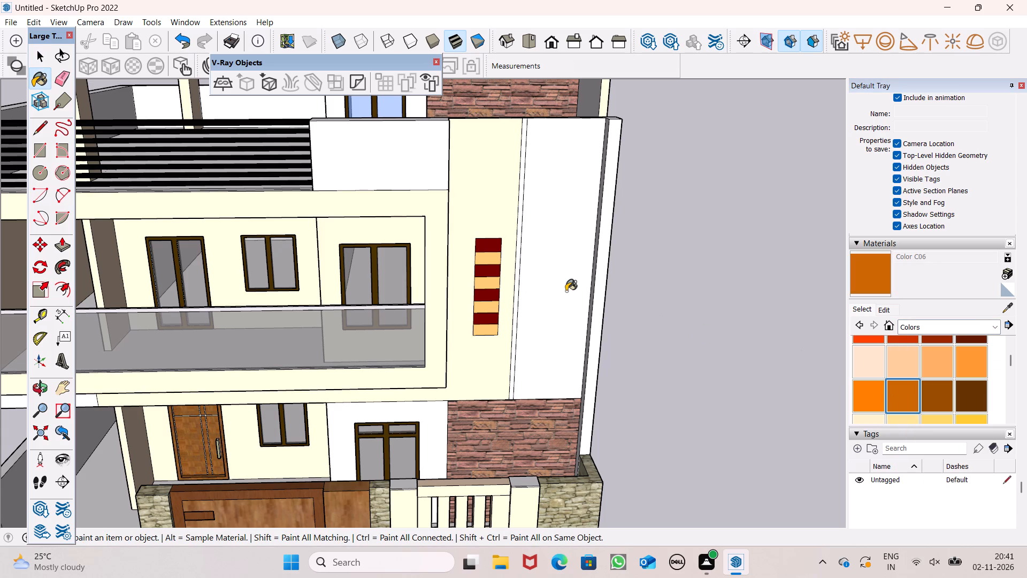
# Paint the narrow front face of the projecting border beside the Color C06 panel with Color C04.
pyautogui.moveTo(572, 331); pyautogui.dragTo(562, 469, button='middle')
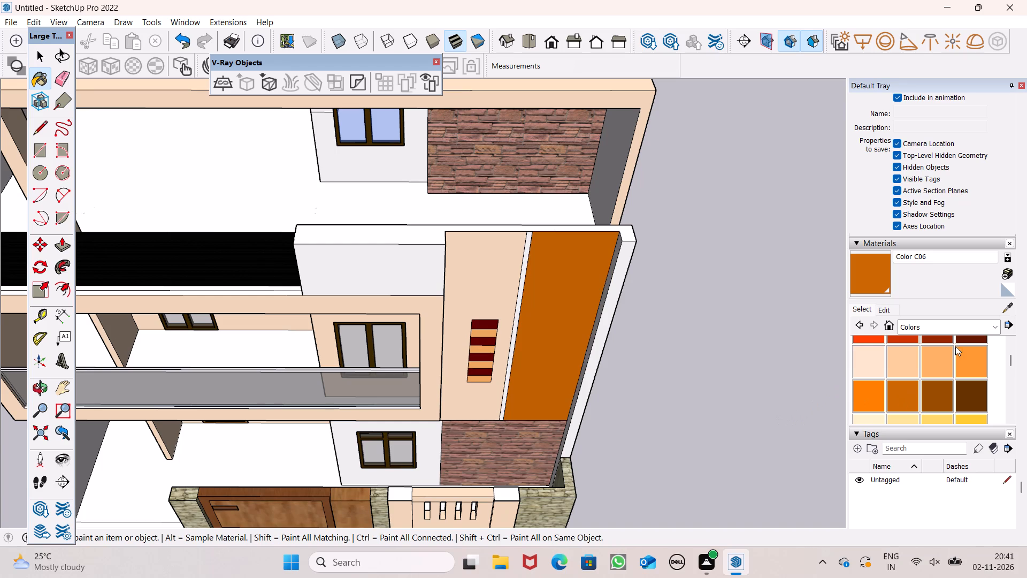
pyautogui.click(974, 363)
pyautogui.click(630, 233)
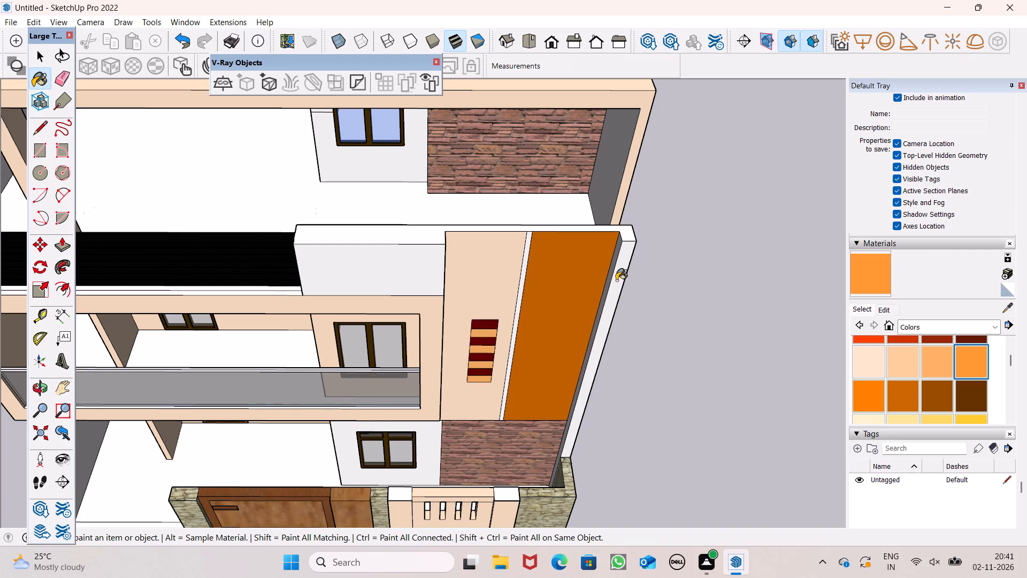
pyautogui.hotkey('ctrl', 'z')
pyautogui.click(620, 278)
pyautogui.scroll(5, 617, 293)
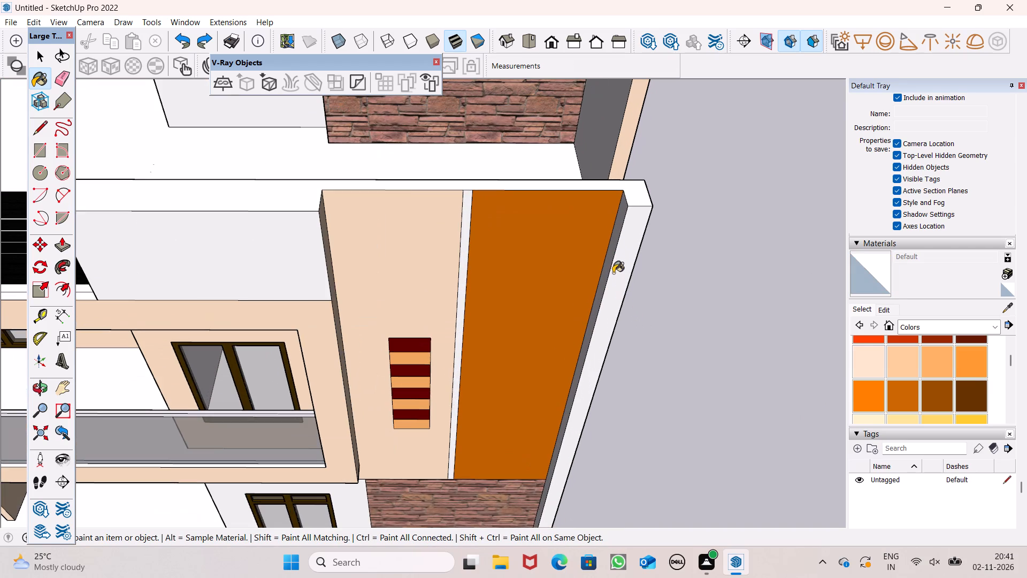
pyautogui.click(624, 262)
pyautogui.scroll(3, 623, 273)
pyautogui.click(626, 260)
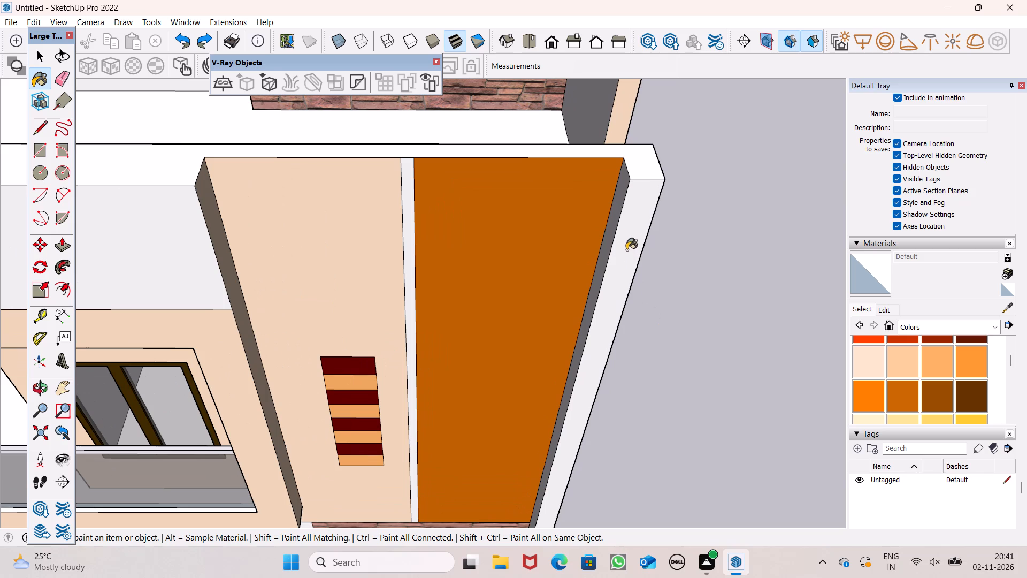
pyautogui.click(974, 361)
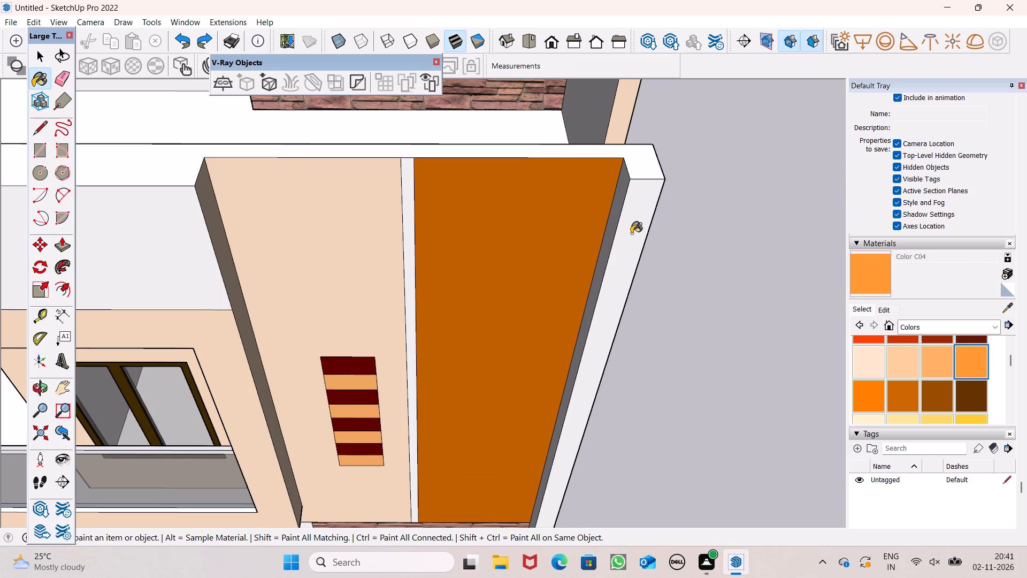
pyautogui.click(631, 232)
pyautogui.moveTo(696, 350); pyautogui.dragTo(666, 235, button='middle')
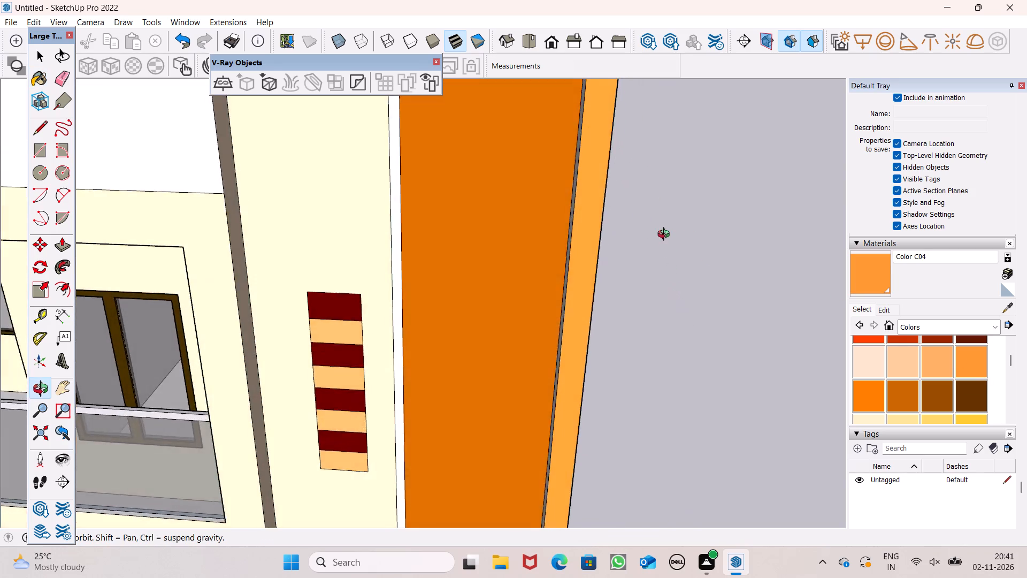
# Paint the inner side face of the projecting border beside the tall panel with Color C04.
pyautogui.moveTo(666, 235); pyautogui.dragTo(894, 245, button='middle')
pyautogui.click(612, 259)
# Apply Color C06 to the tall front wall panel and change the material's colour to RGB 175, 114, 73.
pyautogui.moveTo(767, 344); pyautogui.dragTo(739, 347, button='middle')
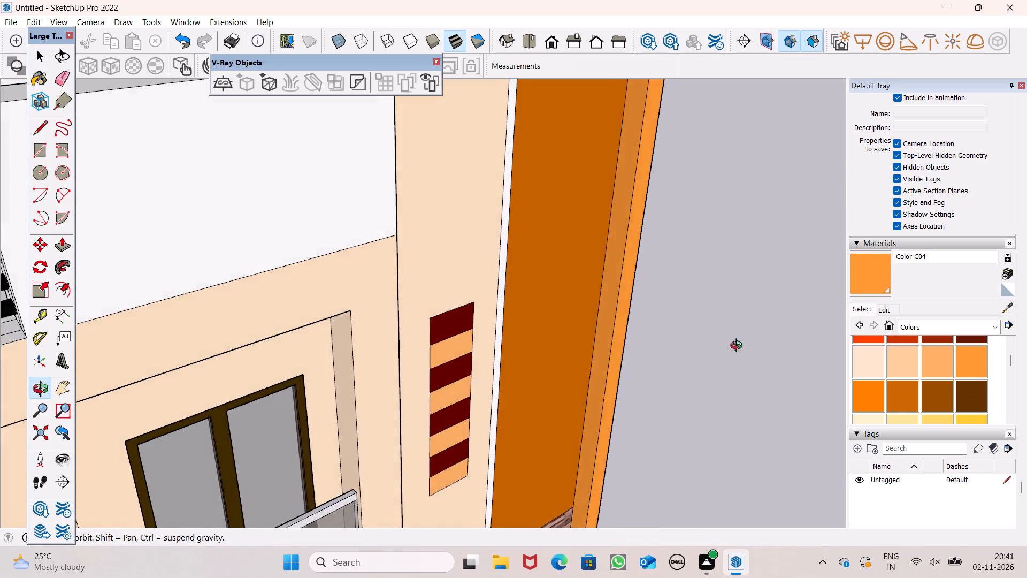
pyautogui.moveTo(739, 347); pyautogui.dragTo(486, 281, button='middle')
pyautogui.scroll(-12, 473, 277)
pyautogui.moveTo(683, 416); pyautogui.dragTo(689, 355, button='middle')
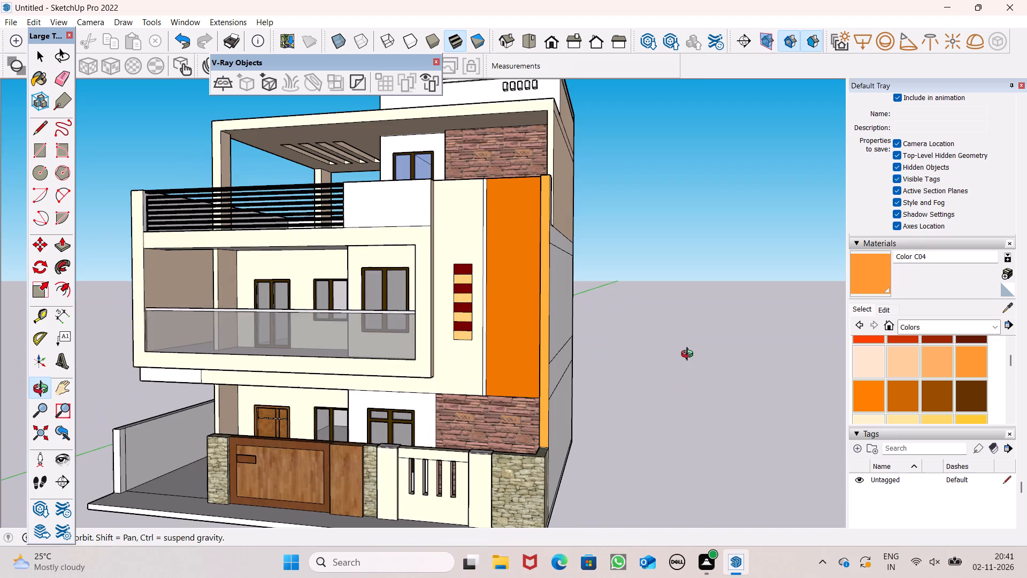
pyautogui.moveTo(689, 355); pyautogui.dragTo(710, 421, button='middle')
pyautogui.middleClick(794, 381)
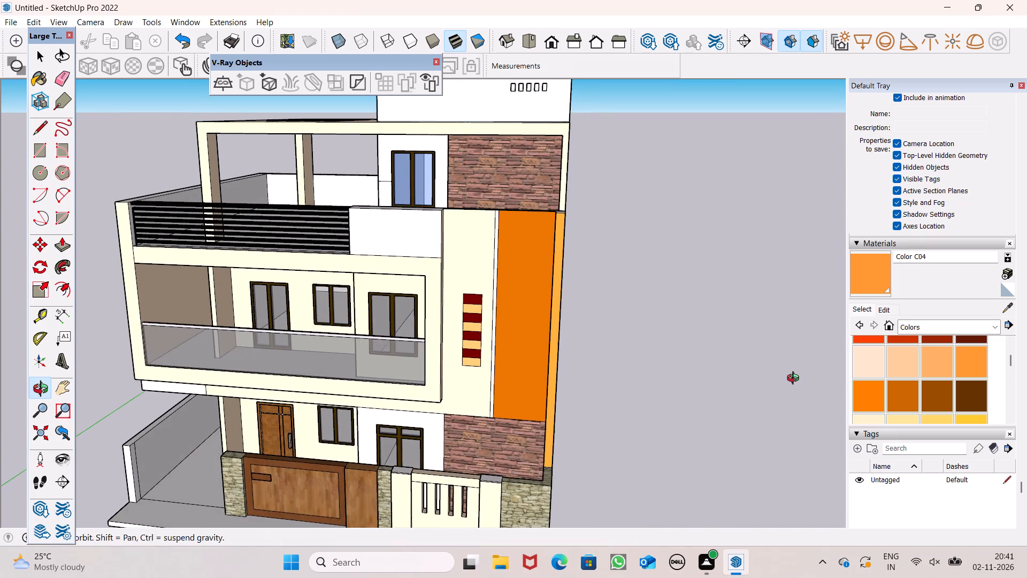
pyautogui.moveTo(554, 341); pyautogui.dragTo(780, 420, button='middle')
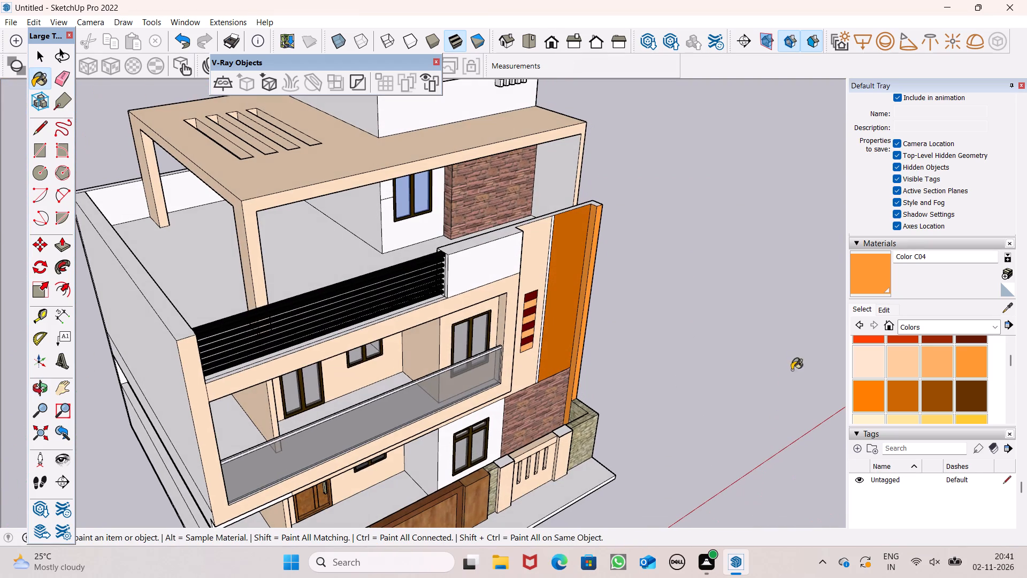
pyautogui.click(865, 404)
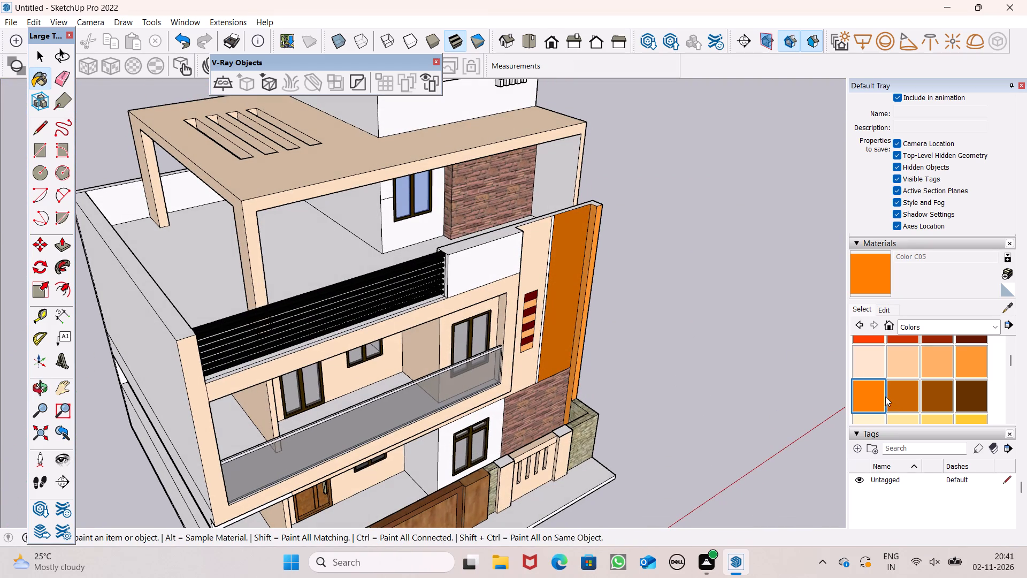
pyautogui.click(895, 397)
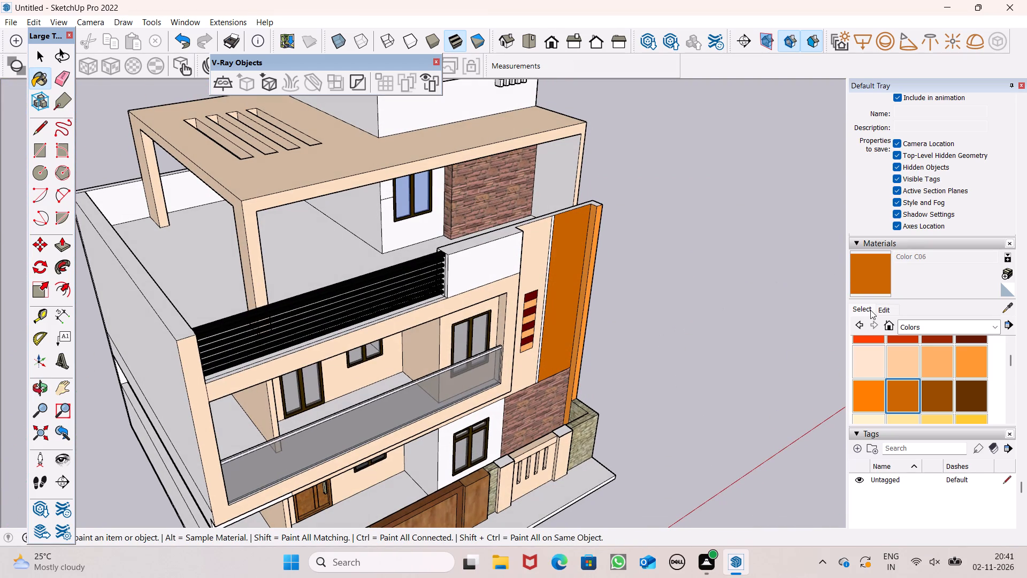
pyautogui.click(883, 310)
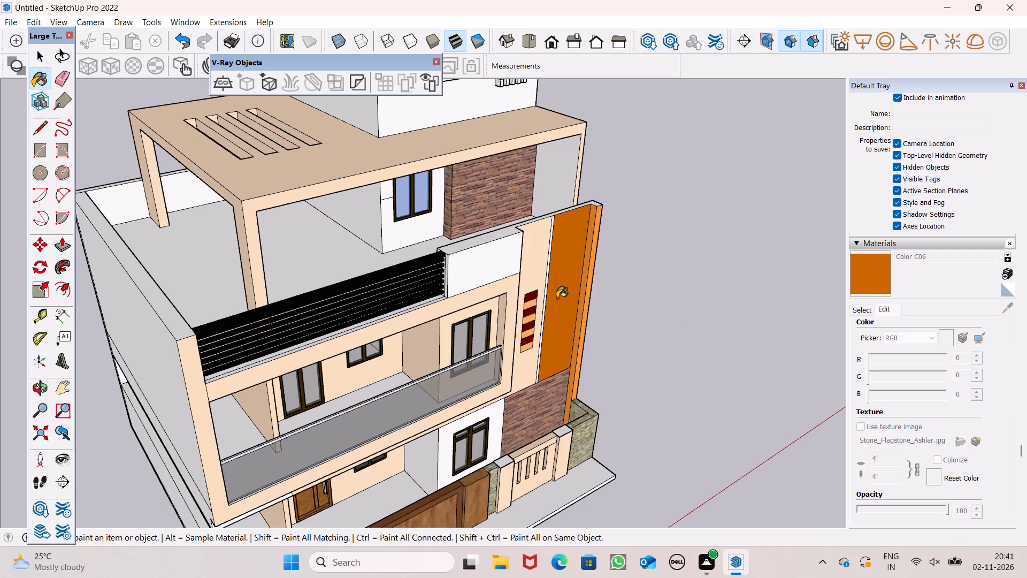
pyautogui.click(557, 297)
pyautogui.middleClick(665, 340)
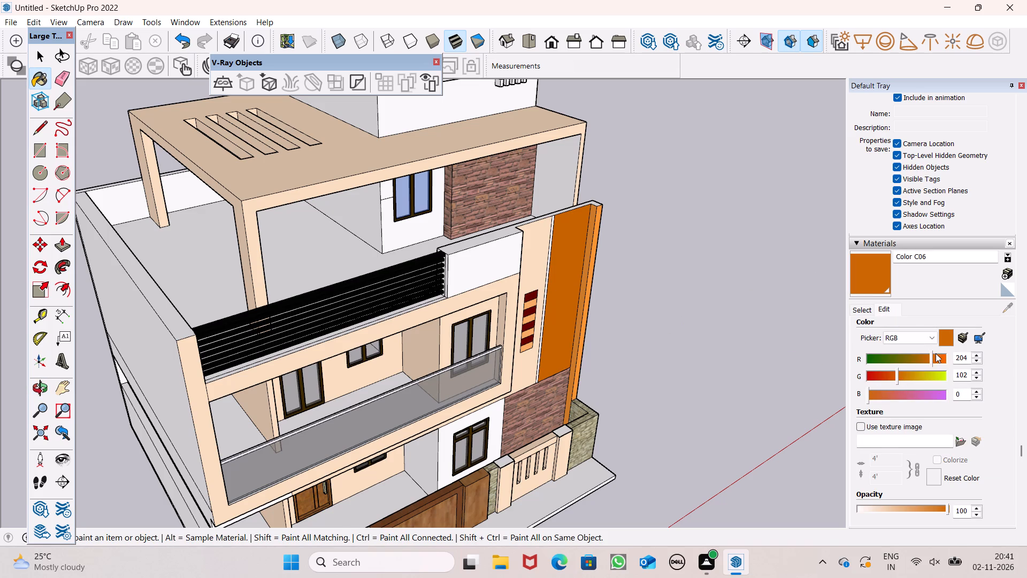
pyautogui.click(920, 360)
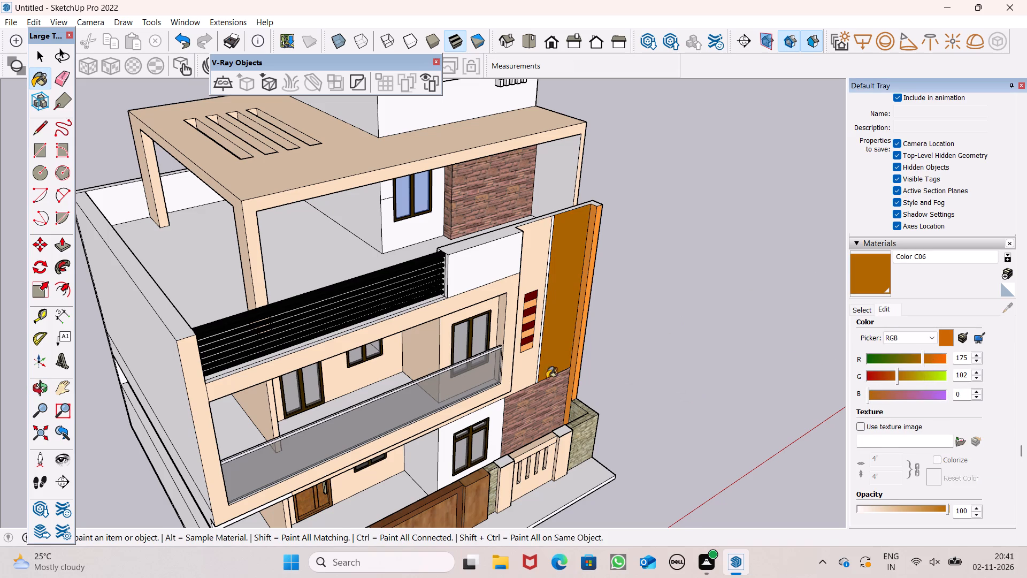
pyautogui.moveTo(570, 378); pyautogui.dragTo(358, 399, button='middle')
pyautogui.scroll(1, 348, 400)
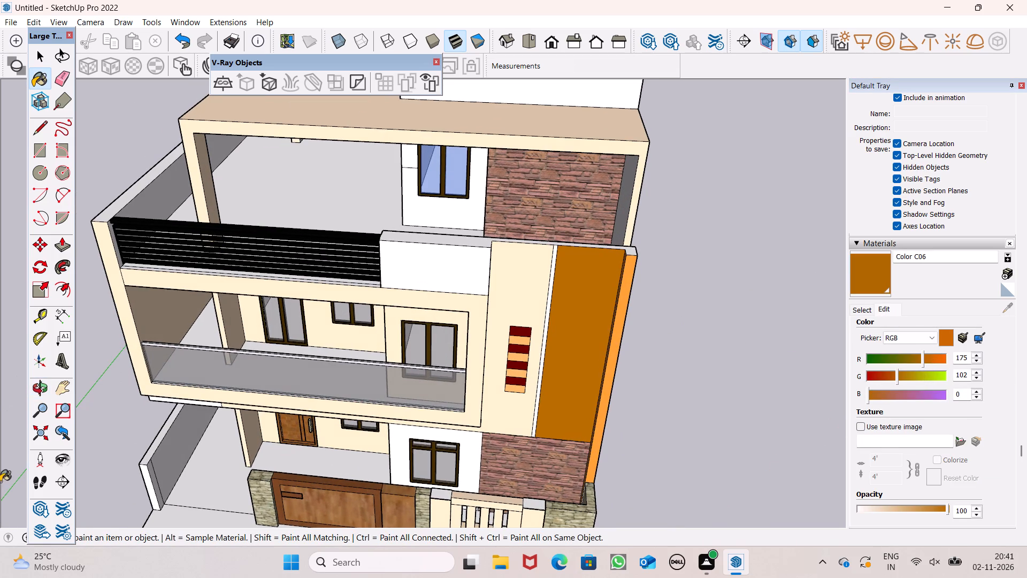
pyautogui.click(902, 376)
pyautogui.click(887, 393)
pyautogui.click(887, 393)
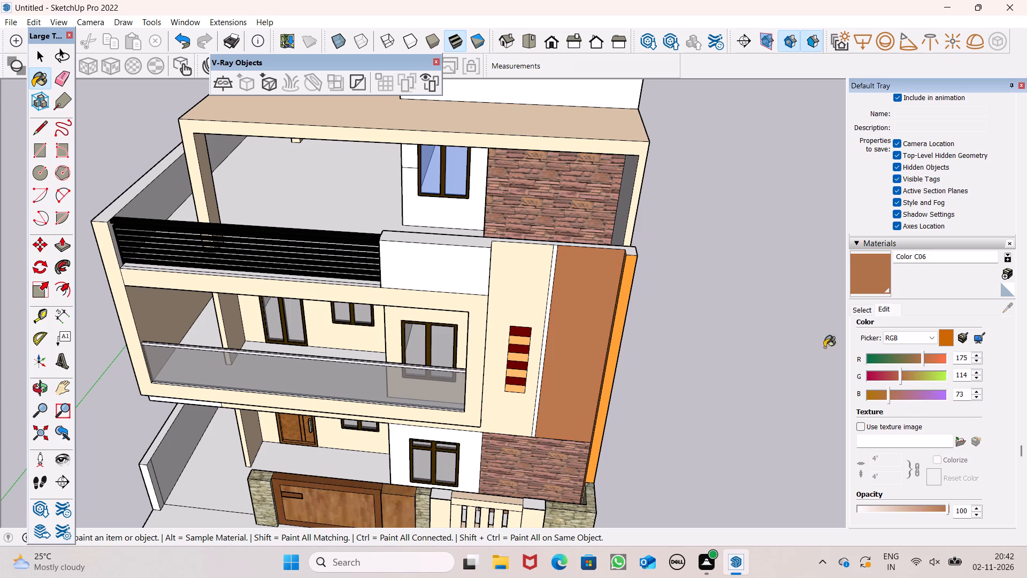
# Paint the inner side face and narrow front face of the projecting border with the edited Color C06.
pyautogui.click(871, 287)
pyautogui.moveTo(516, 321); pyautogui.dragTo(769, 339, button='middle')
pyautogui.scroll(1, 762, 355)
pyautogui.scroll(6, 656, 245)
pyautogui.click(576, 250)
pyautogui.moveTo(580, 278); pyautogui.dragTo(431, 318, button='middle')
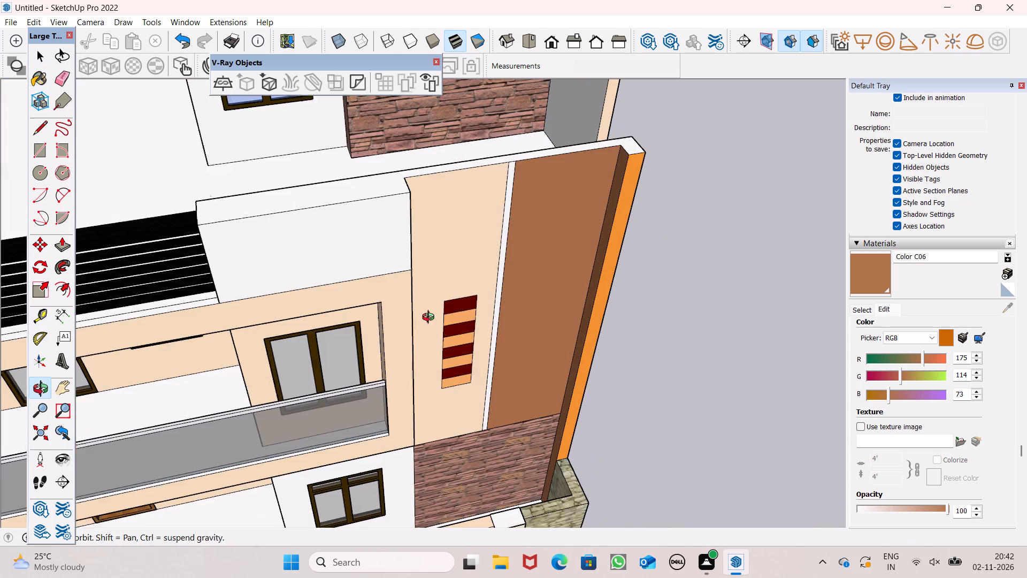
pyautogui.moveTo(431, 318); pyautogui.dragTo(430, 317, button='middle')
pyautogui.click(588, 346)
# Fine-tune Color C06 to a warmer orange with RGB values 217, 132, 71.
pyautogui.moveTo(612, 404); pyautogui.dragTo(510, 301, button='middle')
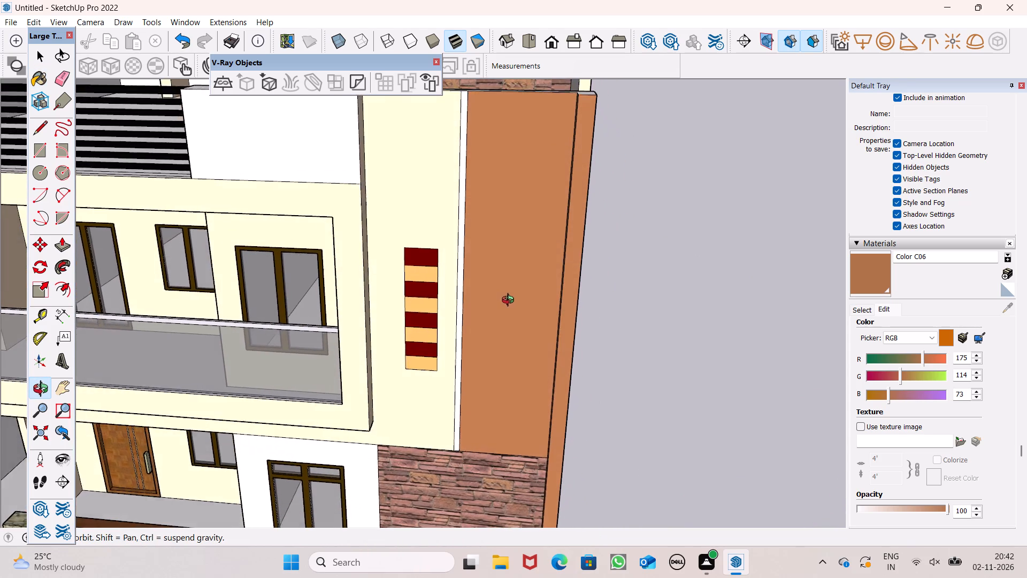
pyautogui.moveTo(510, 301); pyautogui.dragTo(515, 307, button='middle')
pyautogui.scroll(1, 527, 313)
pyautogui.scroll(-1, 782, 343)
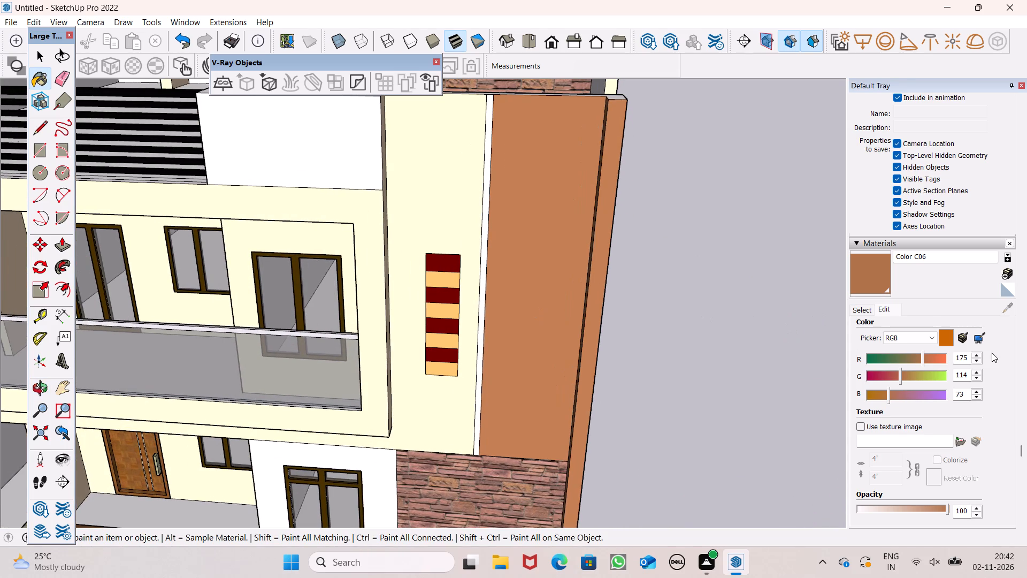
pyautogui.click(912, 354)
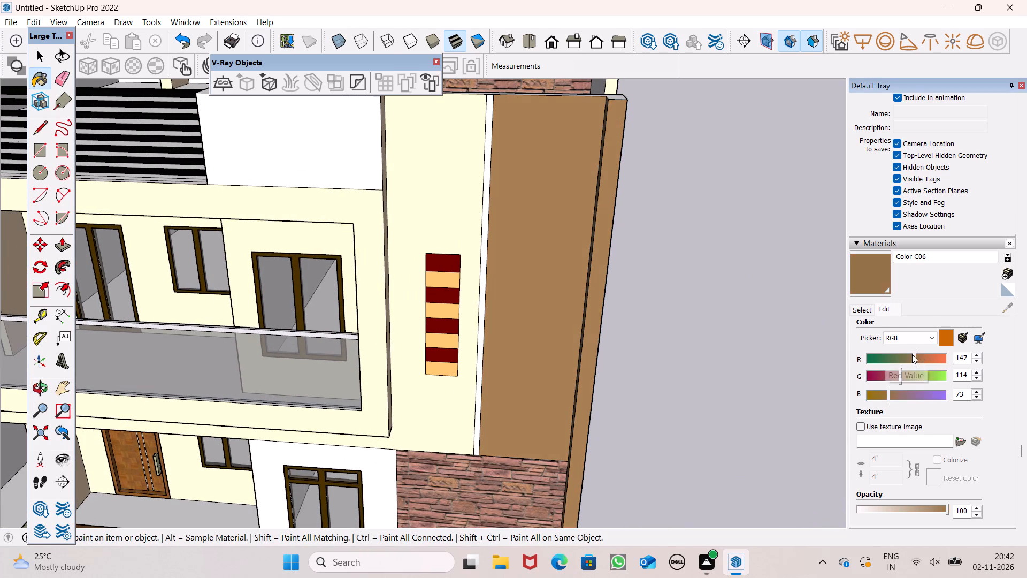
pyautogui.click(923, 356)
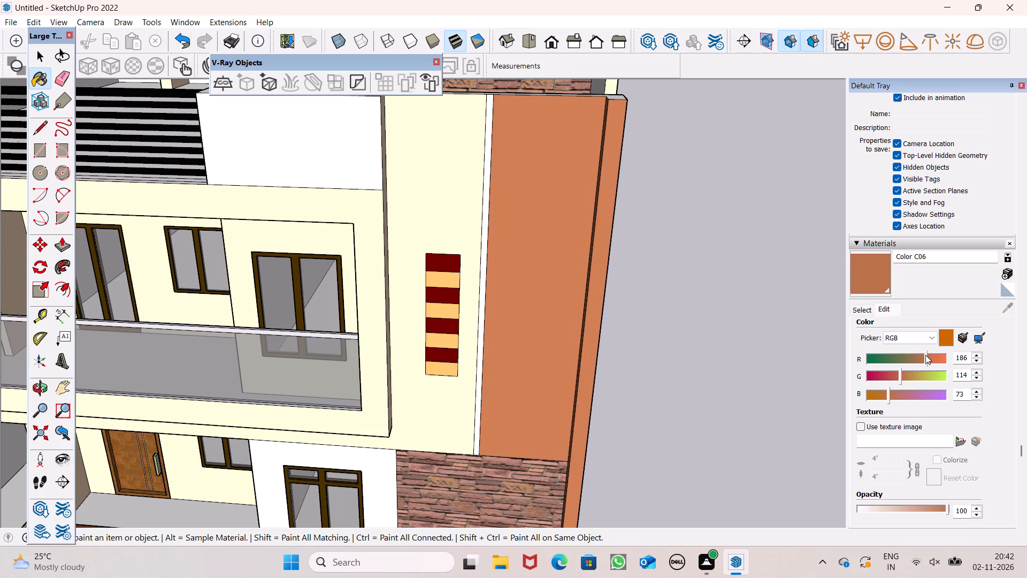
pyautogui.click(925, 355)
pyautogui.click(932, 355)
pyautogui.click(892, 389)
pyautogui.click(880, 393)
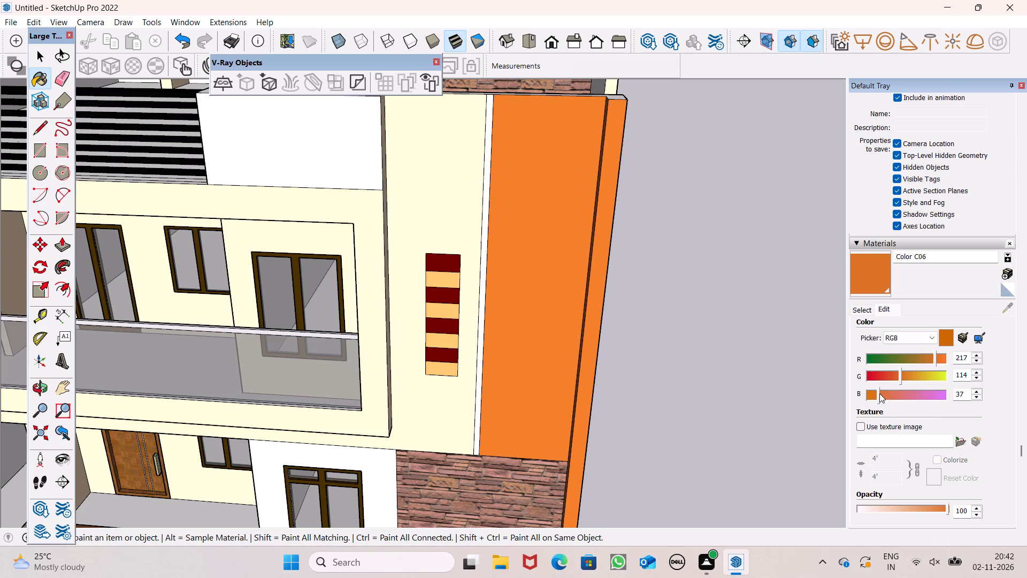
pyautogui.click(905, 374)
pyautogui.click(905, 374)
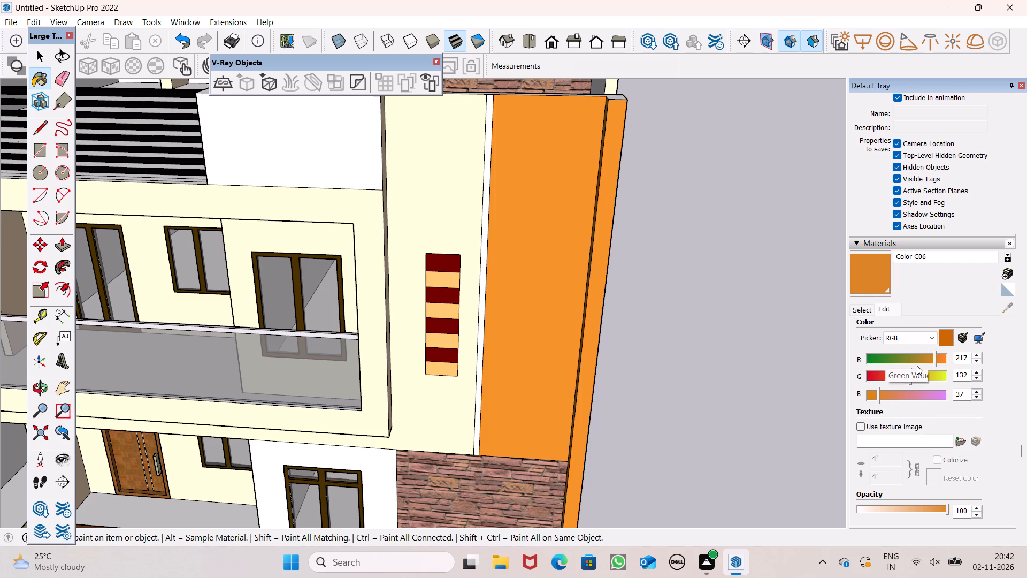
pyautogui.moveTo(882, 393); pyautogui.dragTo(891, 392)
# Paint the front face of the first-floor balcony frame with Color C06.
pyautogui.scroll(-4, 734, 330)
pyautogui.moveTo(716, 350); pyautogui.dragTo(798, 430, button='middle')
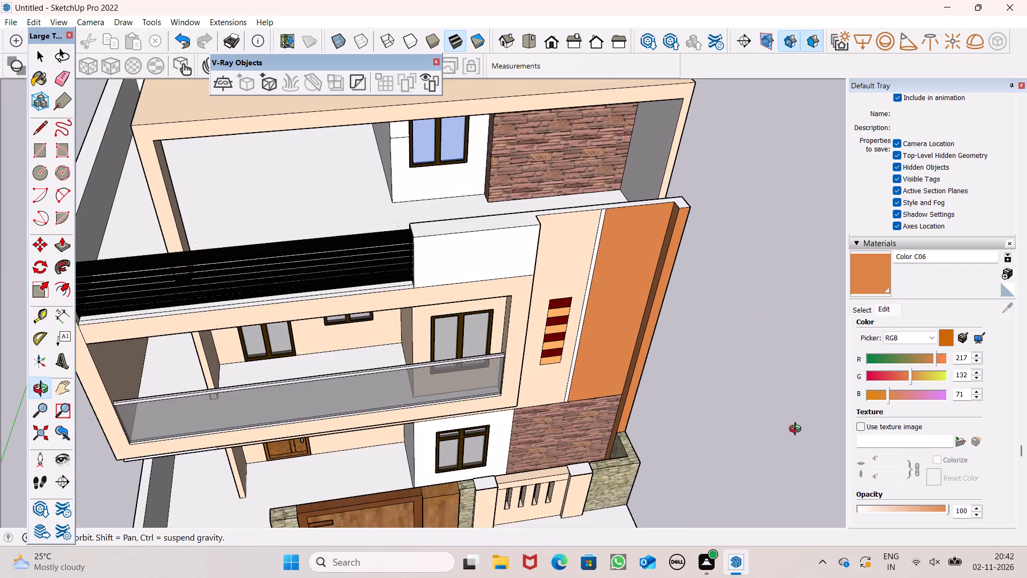
pyautogui.moveTo(798, 430); pyautogui.dragTo(788, 423, button='middle')
pyautogui.scroll(-4, 751, 346)
pyautogui.moveTo(740, 391); pyautogui.dragTo(711, 328, button='middle')
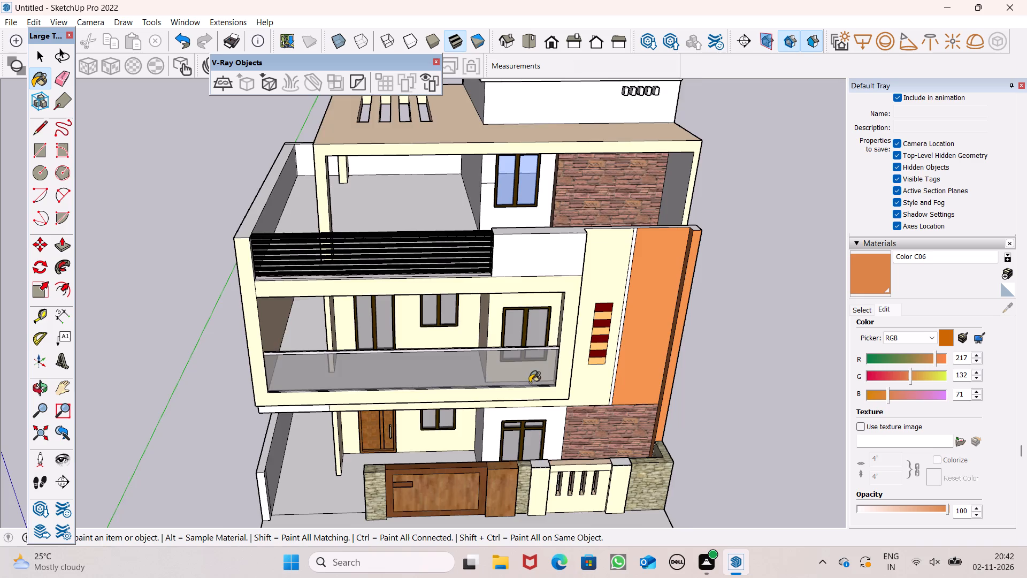
pyautogui.scroll(2, 477, 415)
pyautogui.scroll(-3, 383, 420)
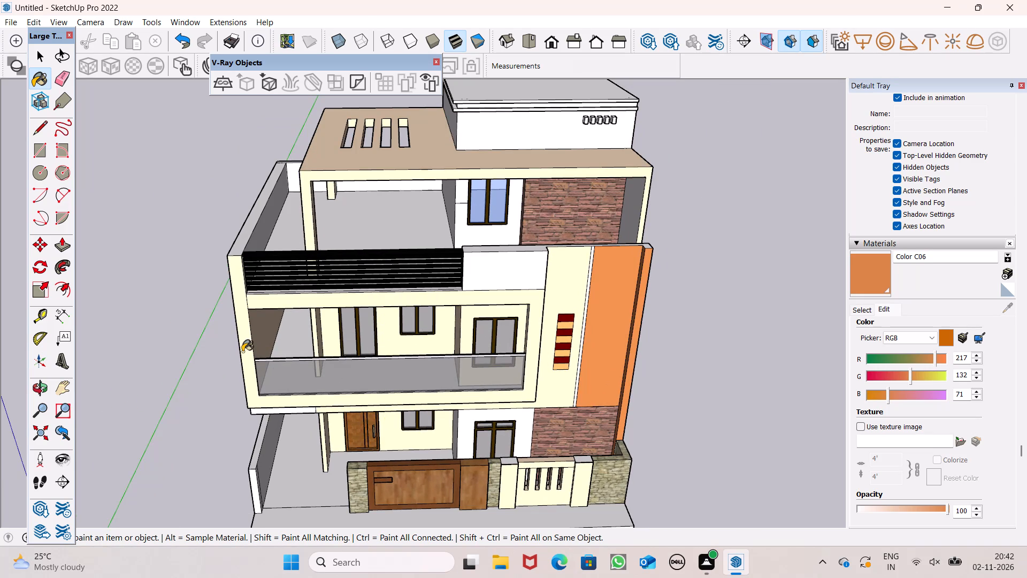
pyautogui.click(242, 351)
# Draw a 1' 6" vertical line from the balcony opening's lower-left corner down to the frame's bottom edge, dividing the front face.
pyautogui.scroll(-1, 285, 409)
pyautogui.moveTo(287, 409); pyautogui.dragTo(286, 338, button='middle')
pyautogui.scroll(1, 283, 338)
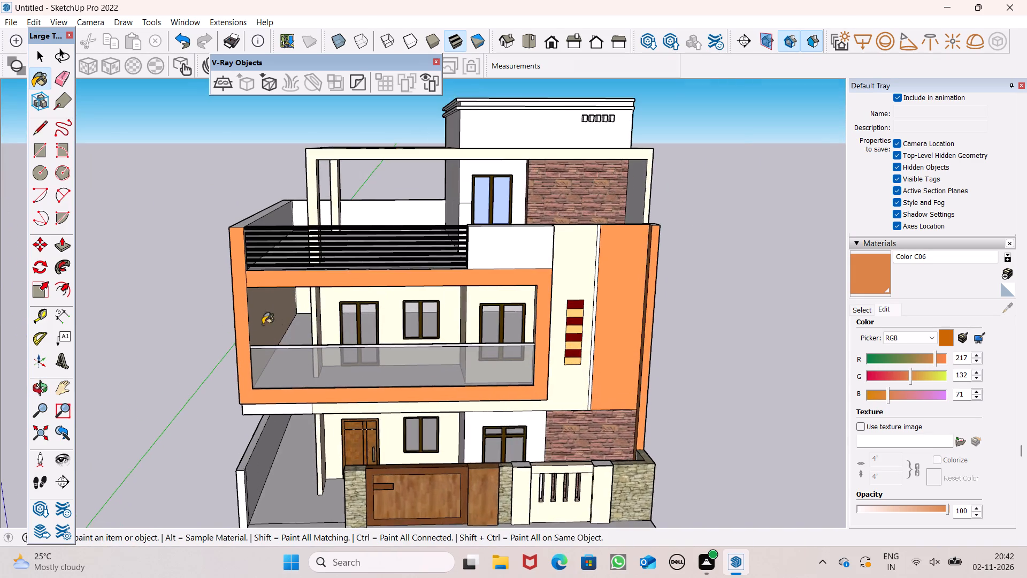
pyautogui.scroll(3, 263, 324)
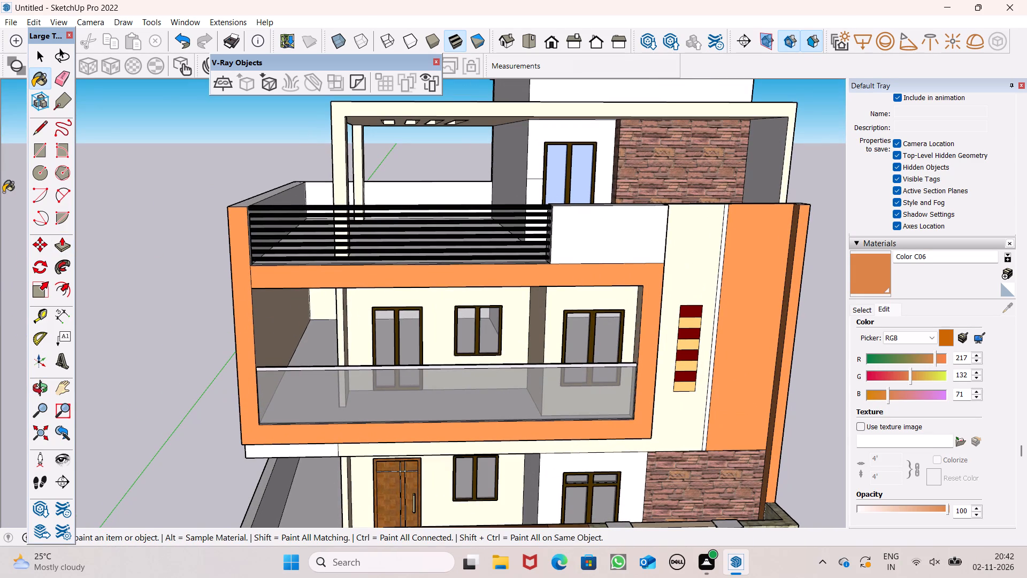
pyautogui.click(42, 128)
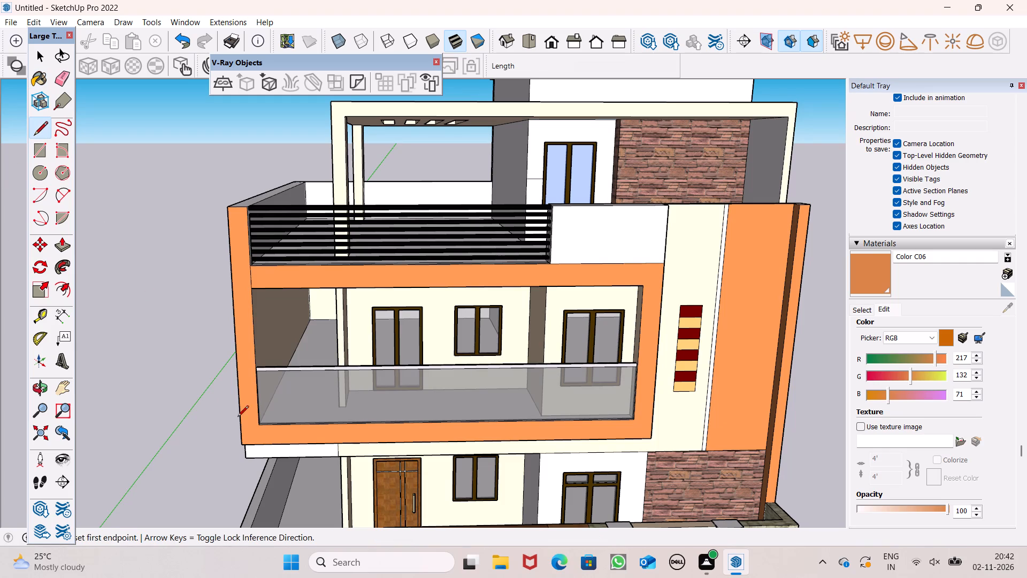
pyautogui.click(260, 426)
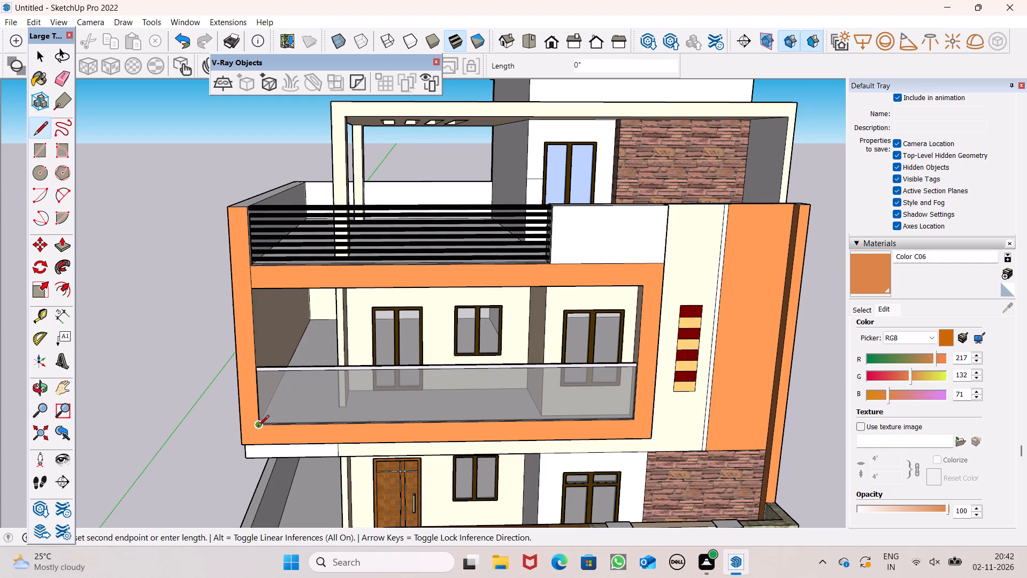
pyautogui.click(258, 427)
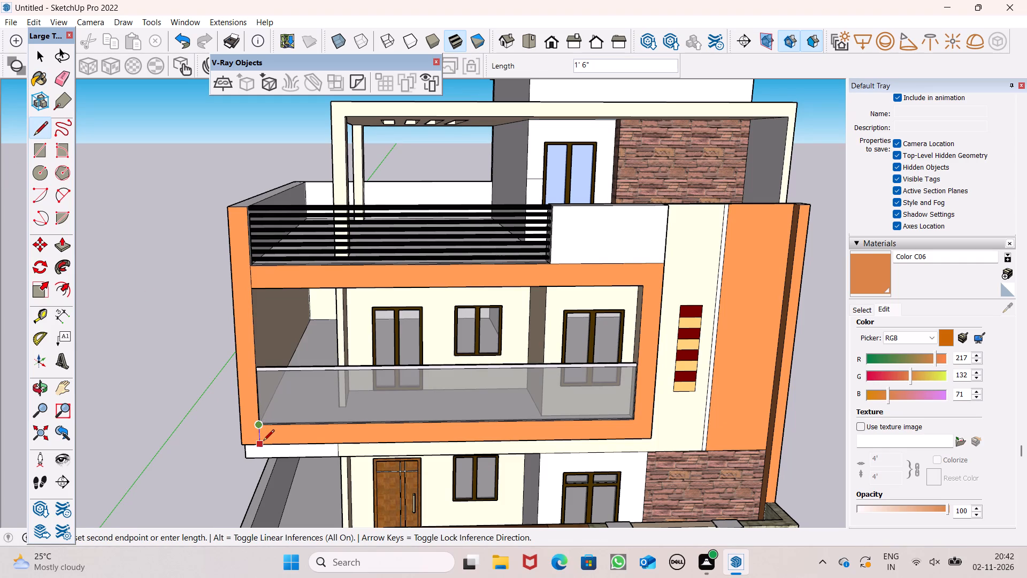
pyautogui.click(263, 442)
pyautogui.press('space')
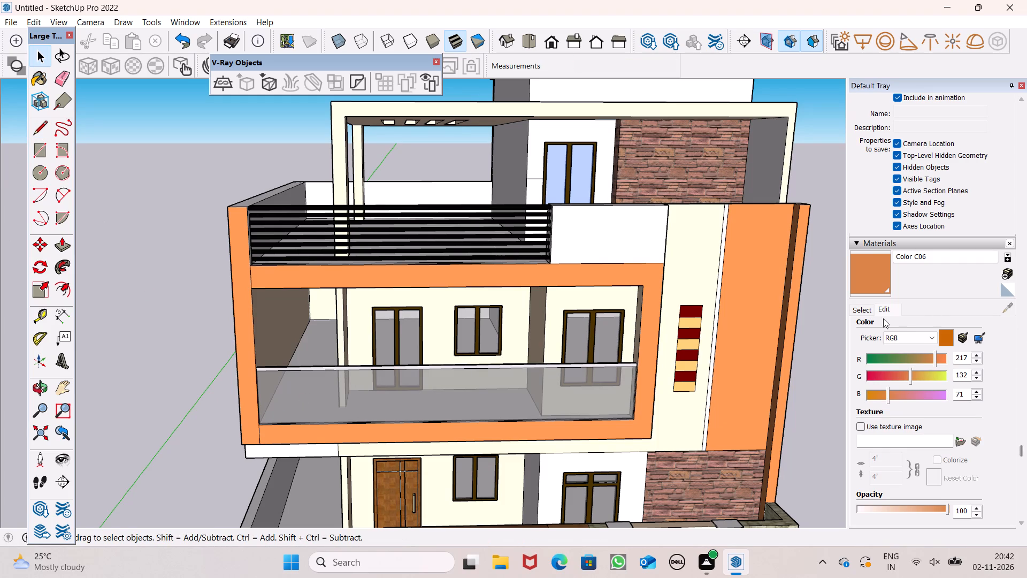
# Paint the top, bottom and right part of the balcony frame's front face with Color C07, leaving the left upright in Color C06.
pyautogui.click(865, 315)
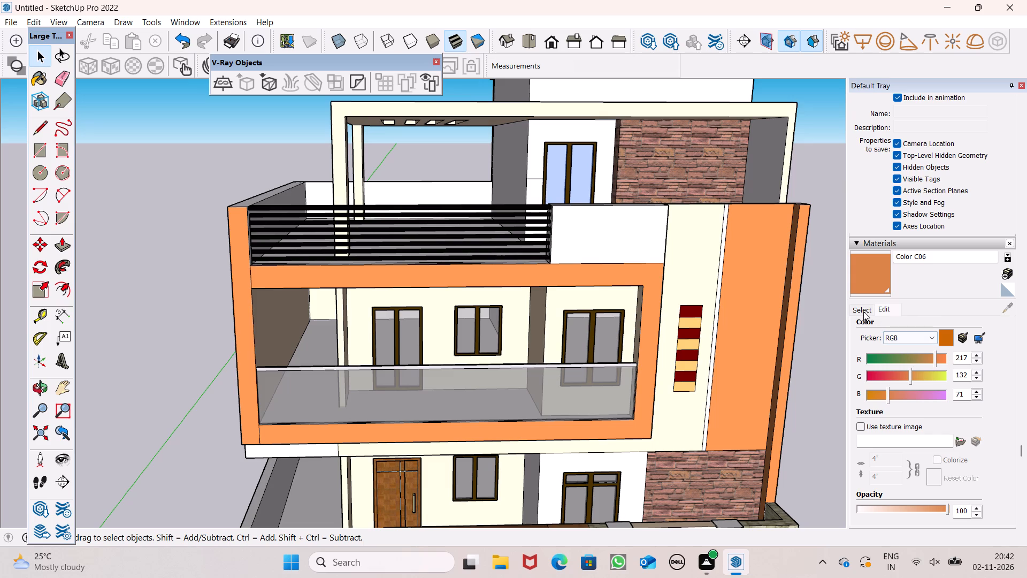
pyautogui.click(863, 310)
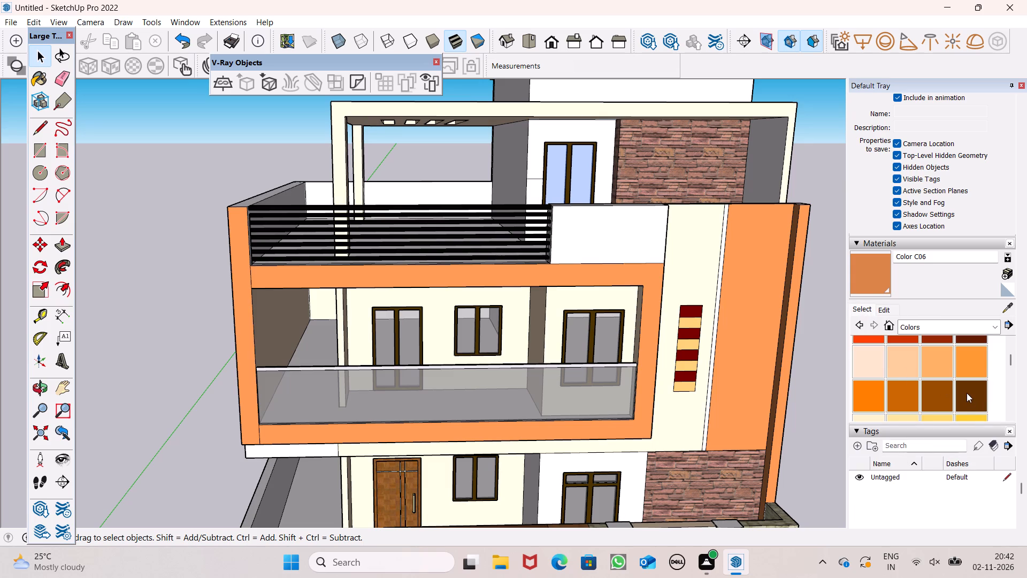
pyautogui.click(944, 397)
pyautogui.click(647, 282)
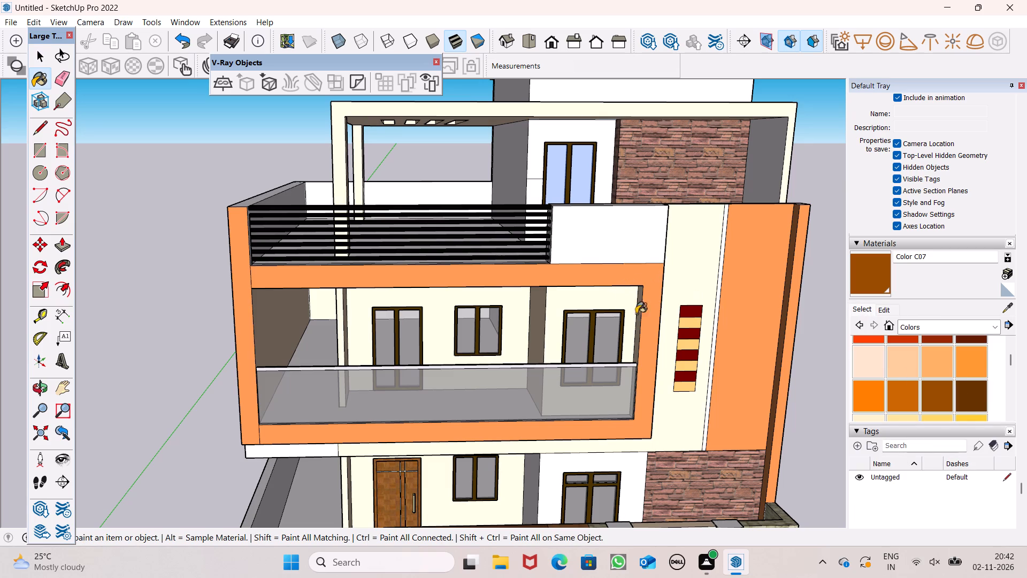
# Paint the balcony's ceiling and the inner faces of its frame opening with Color C07.
pyautogui.moveTo(657, 324); pyautogui.dragTo(563, 433, button='middle')
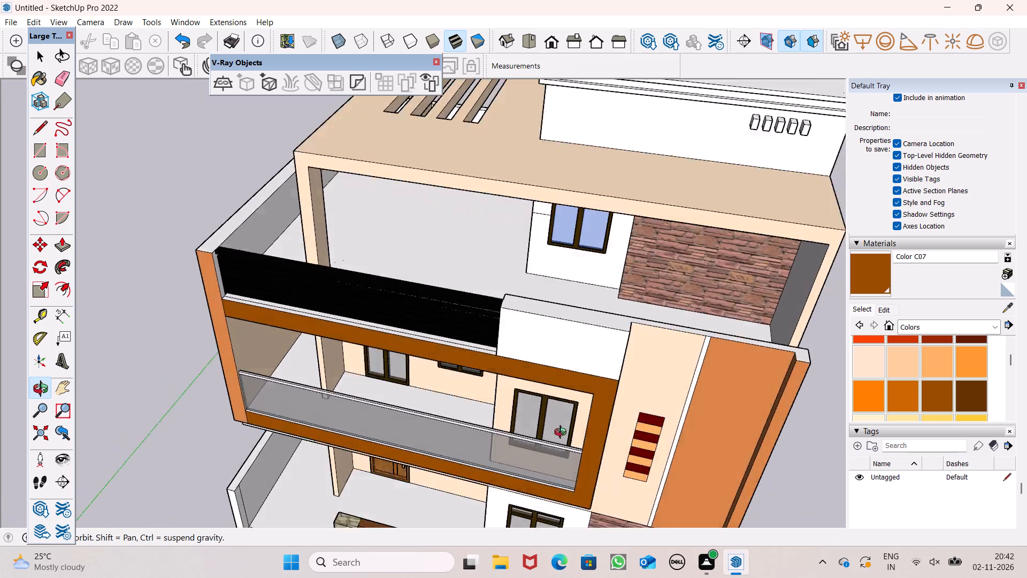
pyautogui.moveTo(563, 433); pyautogui.dragTo(580, 156, button='middle')
pyautogui.click(490, 225)
pyautogui.moveTo(495, 240); pyautogui.dragTo(562, 195, button='middle')
pyautogui.scroll(7, 562, 195)
pyautogui.click(561, 204)
pyautogui.scroll(-3, 561, 204)
pyautogui.moveTo(561, 228); pyautogui.dragTo(594, 204, button='middle')
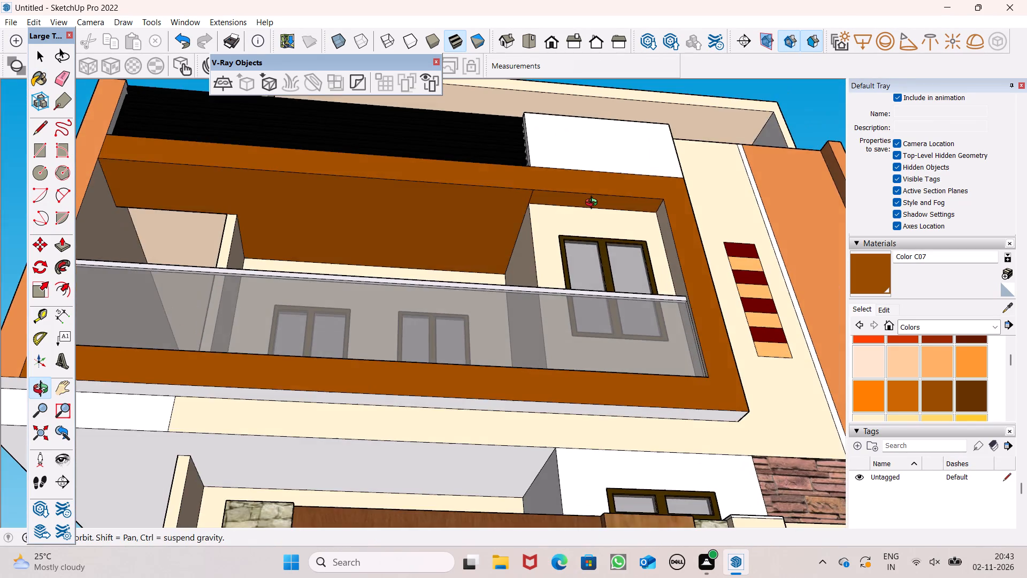
pyautogui.moveTo(594, 204); pyautogui.dragTo(748, 314, button='middle')
pyautogui.click(684, 352)
pyautogui.scroll(-5, 693, 237)
pyautogui.moveTo(702, 332); pyautogui.dragTo(407, 574, button='middle')
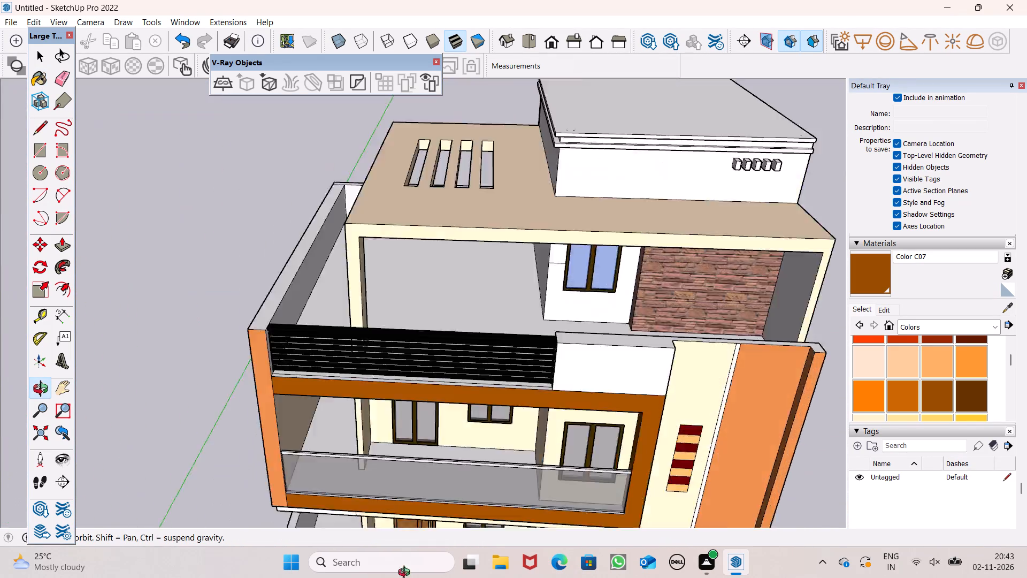
pyautogui.moveTo(407, 574); pyautogui.dragTo(433, 313, button='middle')
pyautogui.scroll(1, 385, 313)
pyautogui.scroll(1, 435, 313)
pyautogui.scroll(-3, 437, 313)
pyautogui.moveTo(471, 306); pyautogui.dragTo(501, 265, button='middle')
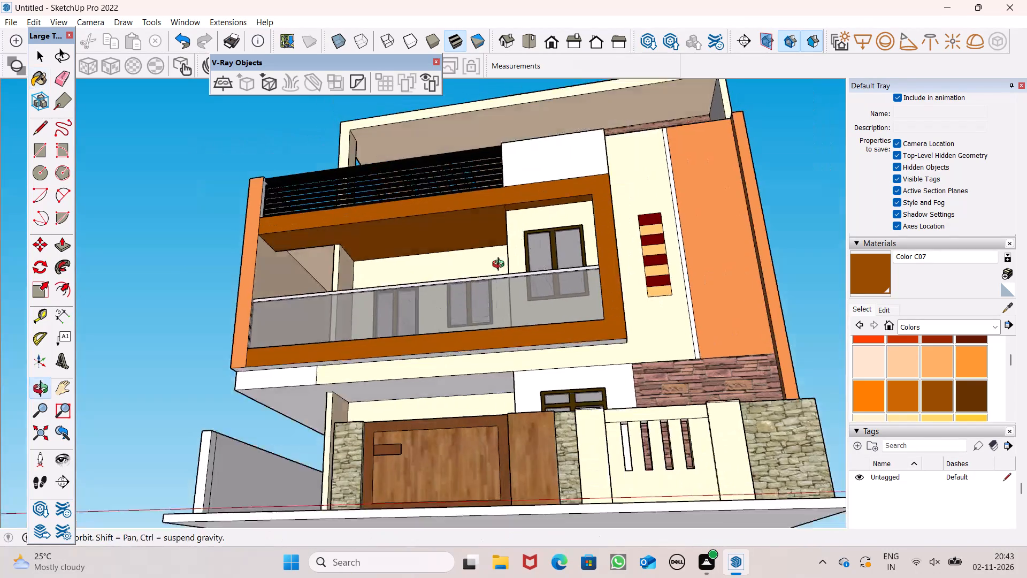
# Examine the painted front facade and balcony from low, high and frontal viewpoints.
pyautogui.moveTo(501, 265); pyautogui.dragTo(551, 248, button='middle')
pyautogui.scroll(2, 551, 248)
pyautogui.scroll(-3, 541, 257)
pyautogui.scroll(3, 486, 376)
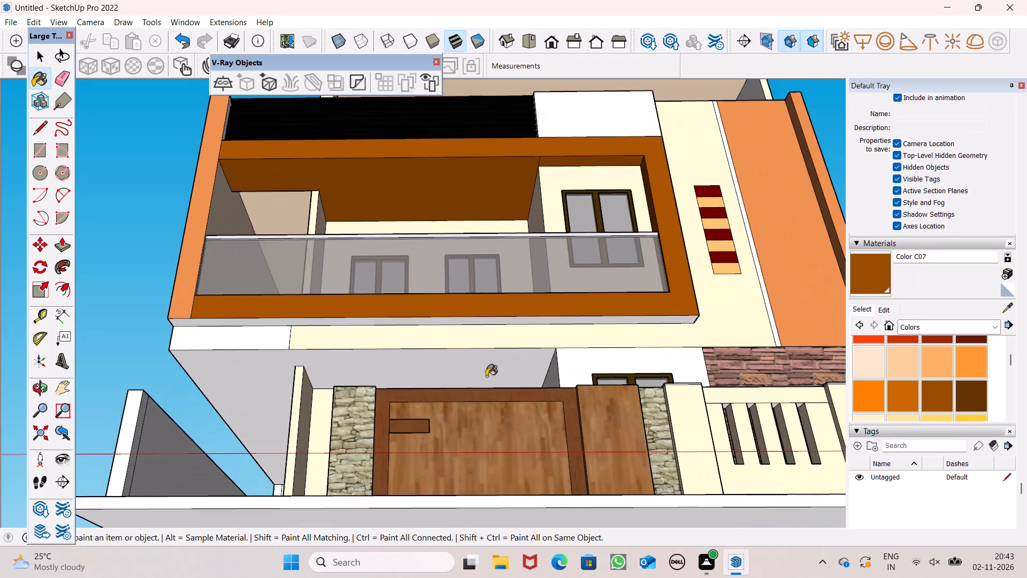
pyautogui.scroll(-4, 439, 282)
pyautogui.scroll(-2, 861, 386)
pyautogui.scroll(2, 879, 391)
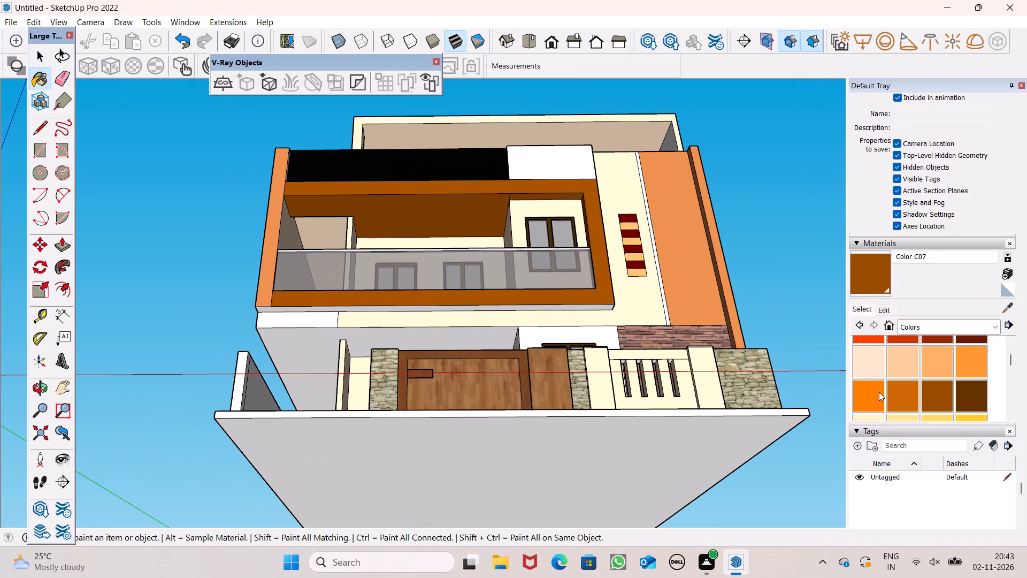
pyautogui.scroll(2, 879, 392)
pyautogui.scroll(-1, 884, 399)
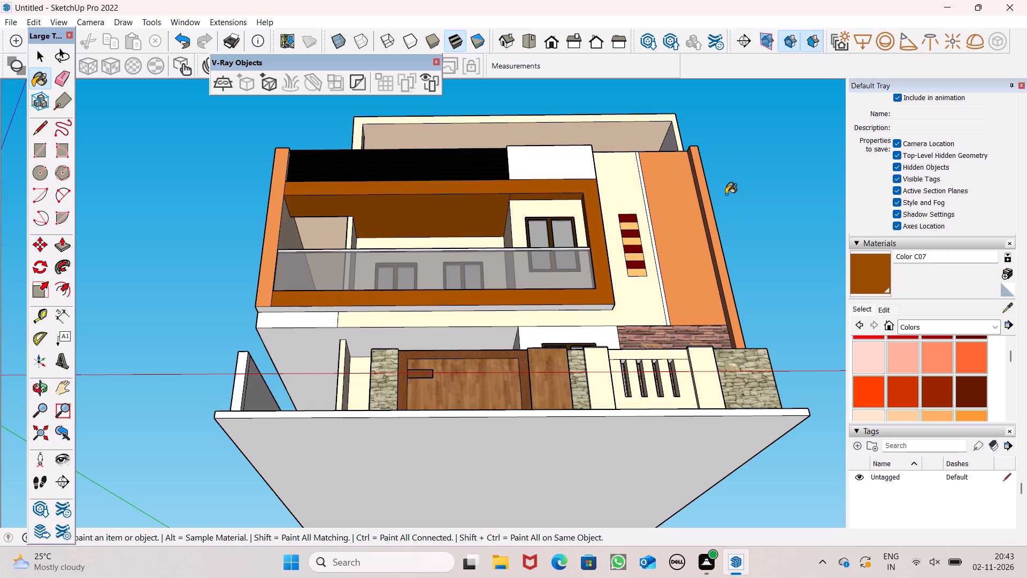
pyautogui.scroll(-3, 575, 338)
pyautogui.moveTo(562, 374); pyautogui.dragTo(558, 460, button='middle')
pyautogui.scroll(1, 558, 460)
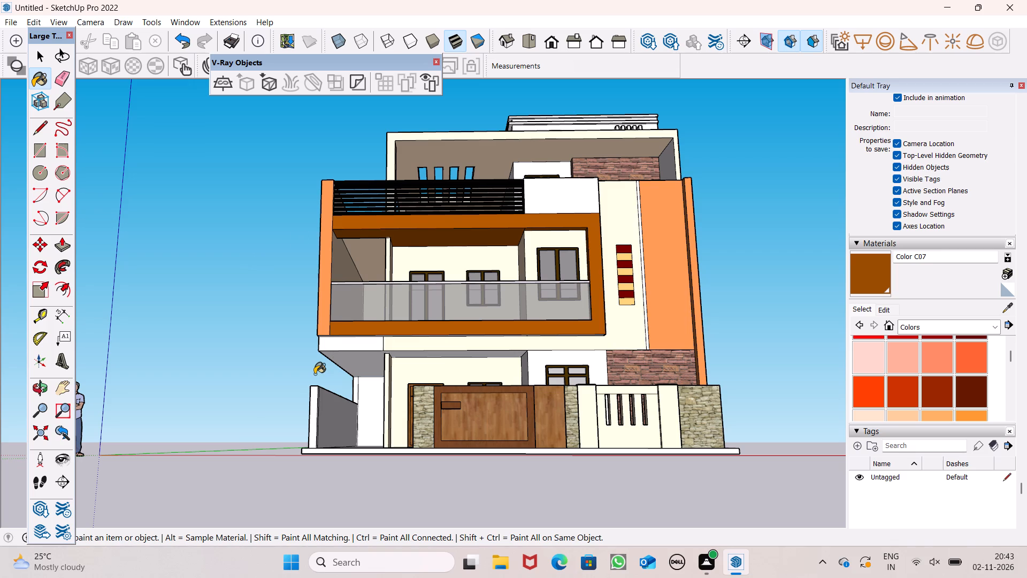
pyautogui.scroll(-3, 482, 469)
pyautogui.moveTo(541, 437); pyautogui.dragTo(573, 554, button='middle')
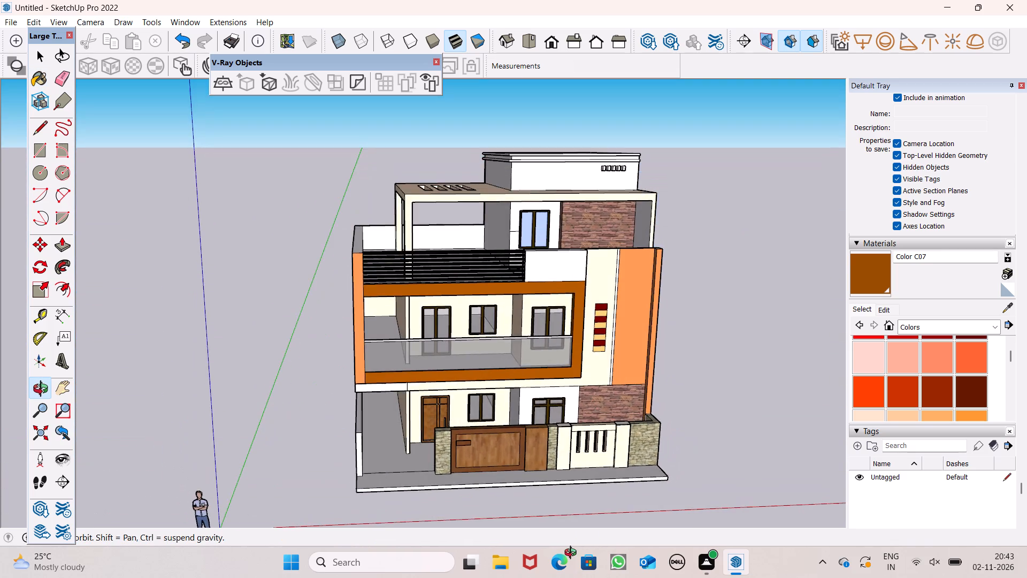
pyautogui.moveTo(573, 554); pyautogui.dragTo(571, 564, button='middle')
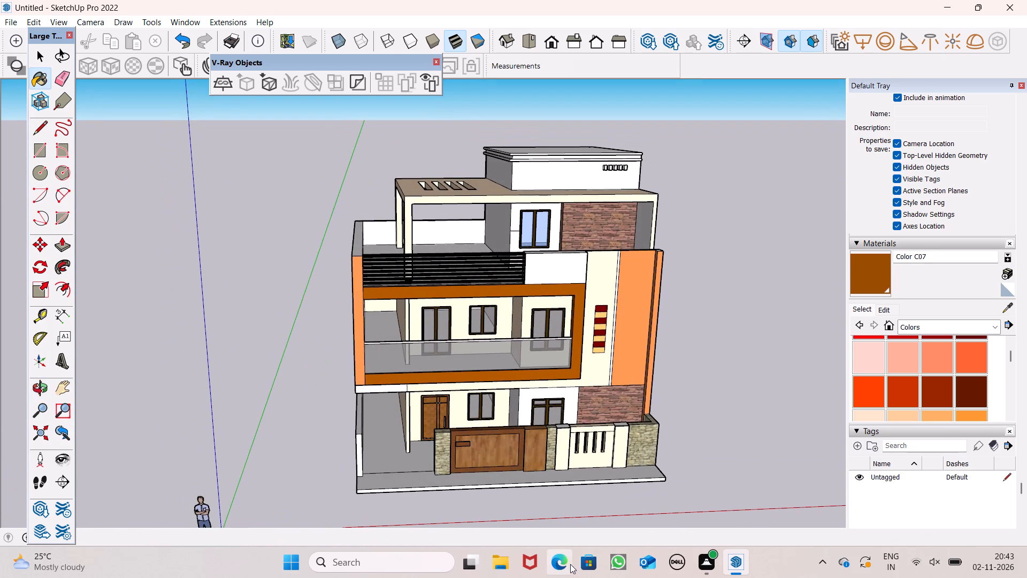
pyautogui.moveTo(547, 534); pyautogui.dragTo(513, 495, button='middle')
pyautogui.moveTo(780, 454); pyautogui.dragTo(762, 439, button='middle')
pyautogui.scroll(1, 762, 439)
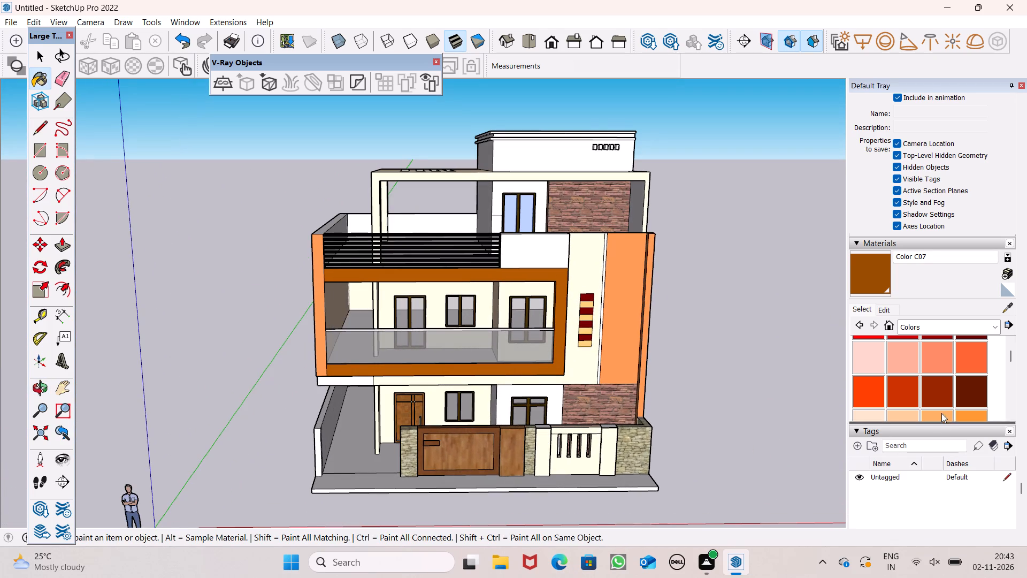
# Paint the white left section of the band directly beneath the first-floor balcony frame with Color C03.
pyautogui.scroll(-1, 934, 396)
pyautogui.click(934, 367)
pyautogui.scroll(3, 390, 396)
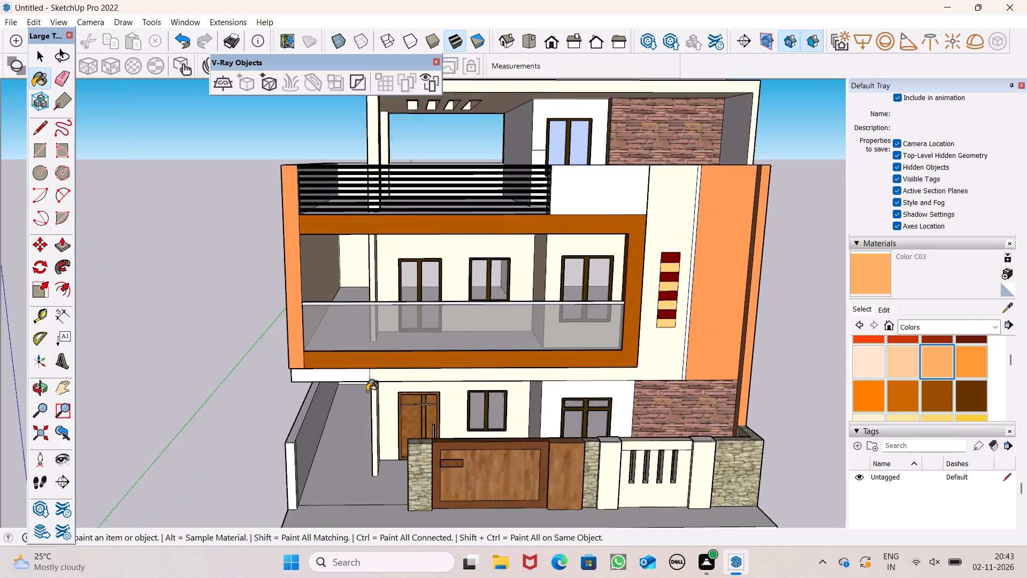
pyautogui.scroll(1, 367, 391)
pyautogui.click(353, 372)
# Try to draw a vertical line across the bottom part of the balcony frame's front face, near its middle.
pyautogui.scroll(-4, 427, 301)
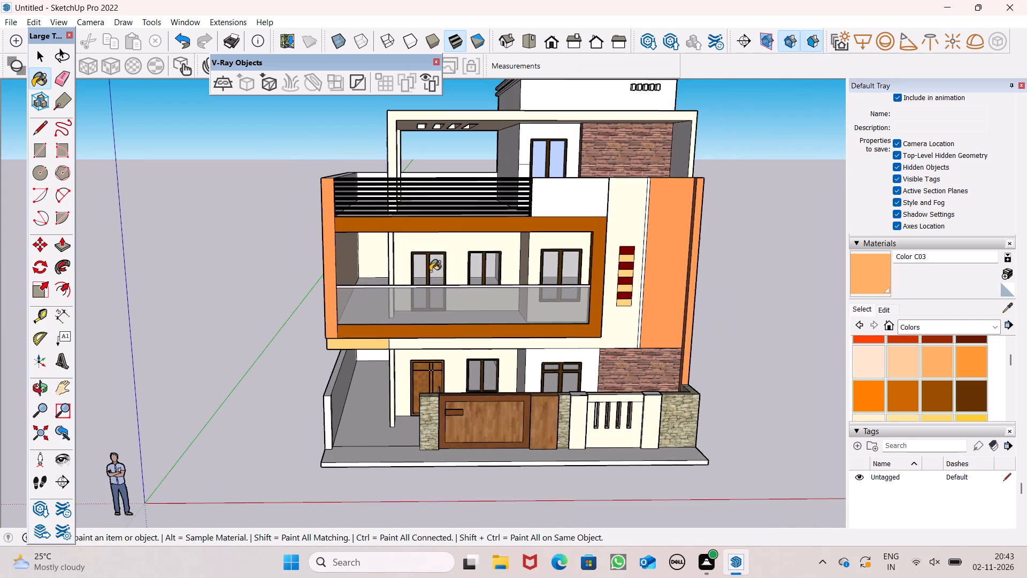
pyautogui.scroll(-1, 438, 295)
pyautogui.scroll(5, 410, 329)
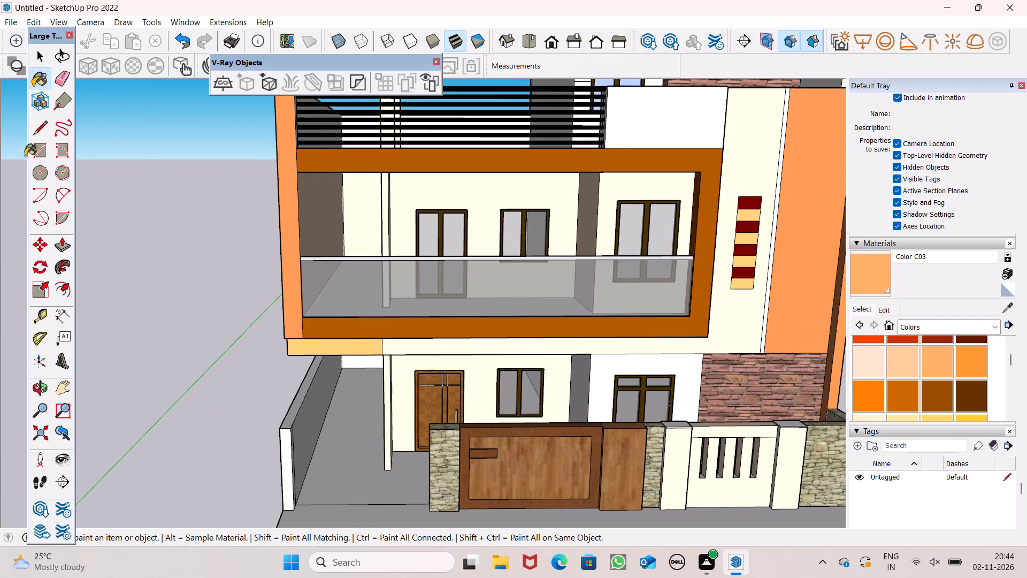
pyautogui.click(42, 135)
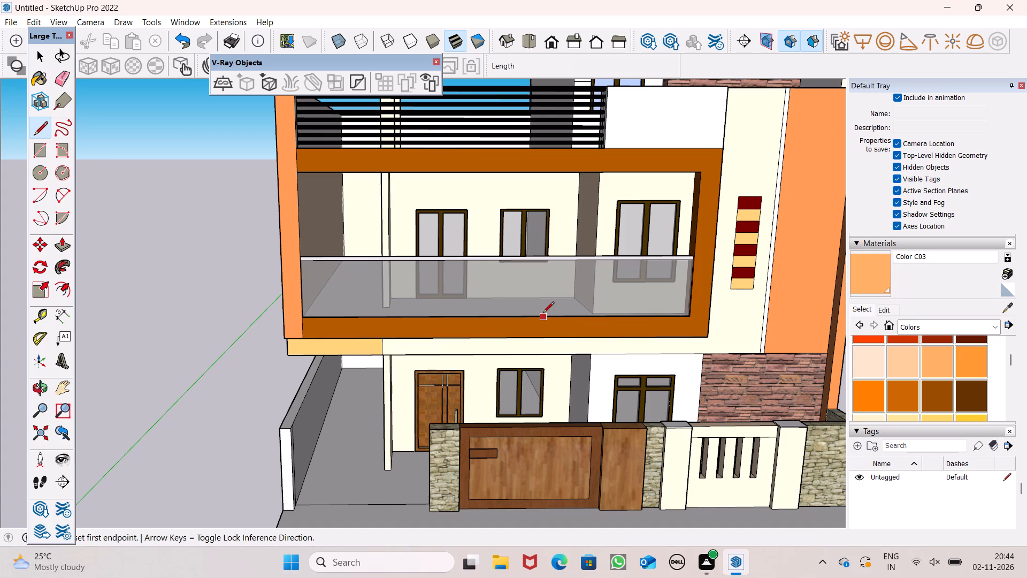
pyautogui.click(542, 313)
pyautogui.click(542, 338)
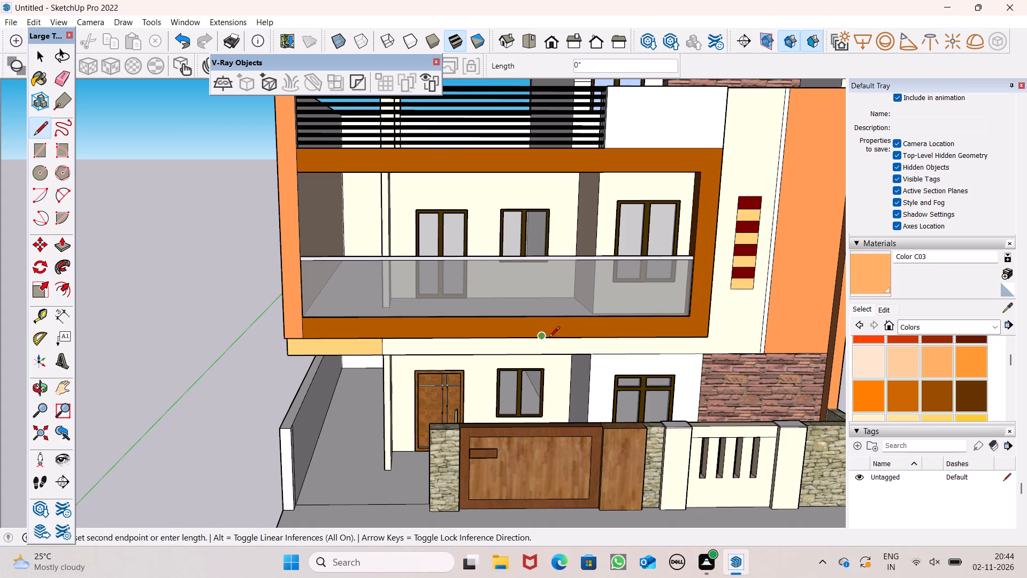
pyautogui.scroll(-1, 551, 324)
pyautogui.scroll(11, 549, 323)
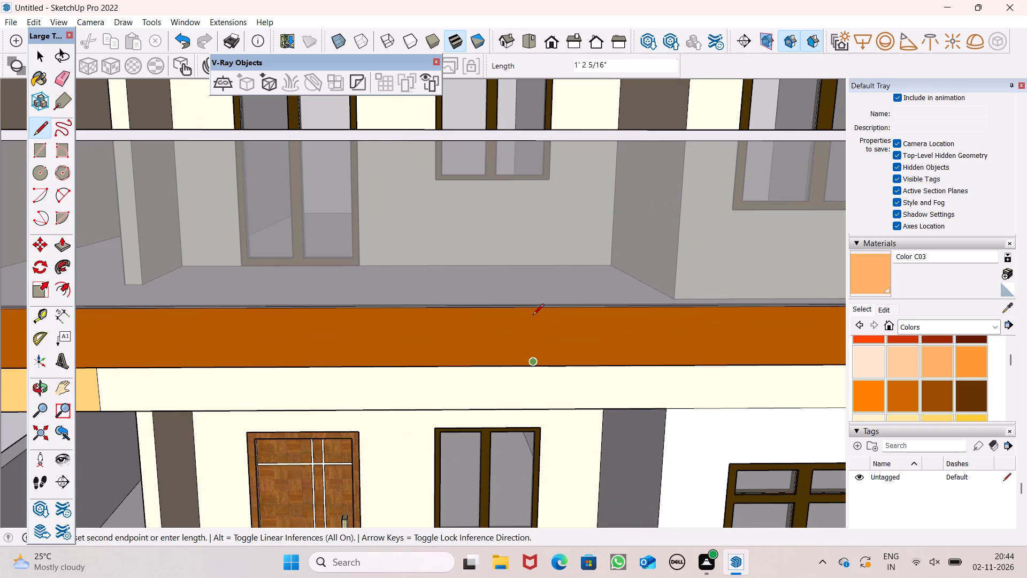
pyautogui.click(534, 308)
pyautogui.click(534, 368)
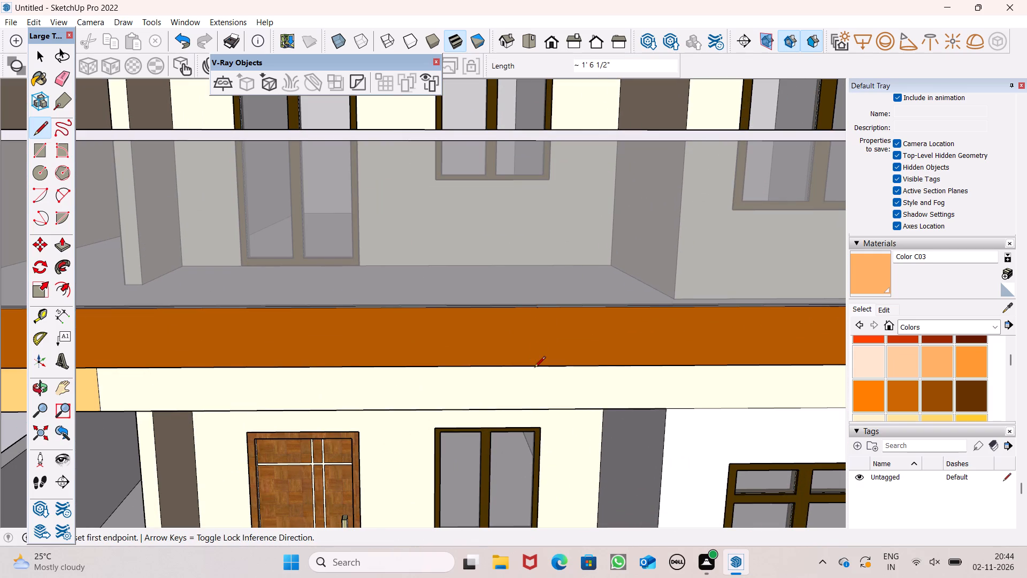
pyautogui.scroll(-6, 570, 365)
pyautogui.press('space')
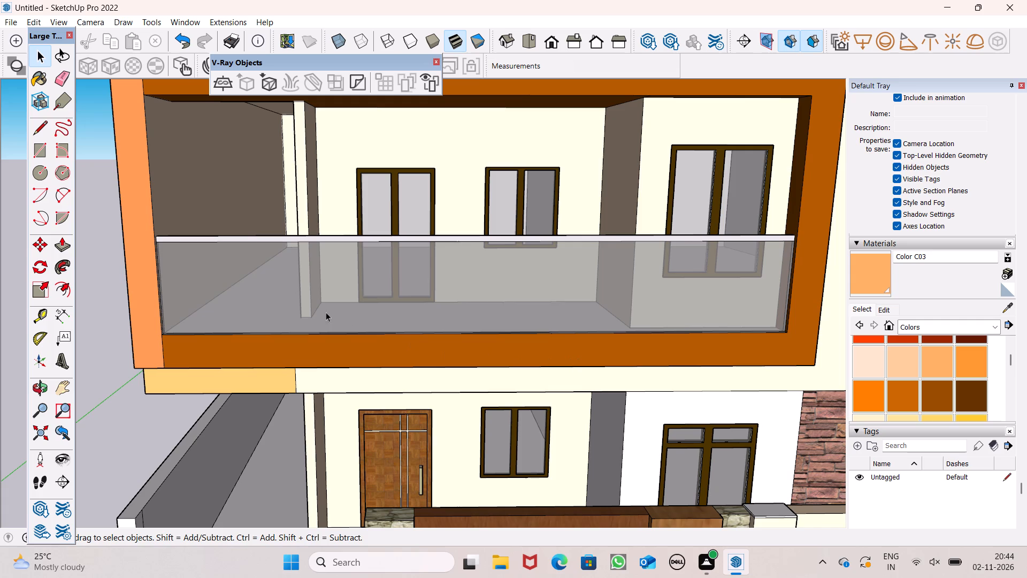
# Draw a 1' 6" vertical line across the bottom part of the balcony frame's front face, dividing it near the middle.
pyautogui.moveTo(48, 133); pyautogui.dragTo(54, 132)
pyautogui.scroll(4, 580, 376)
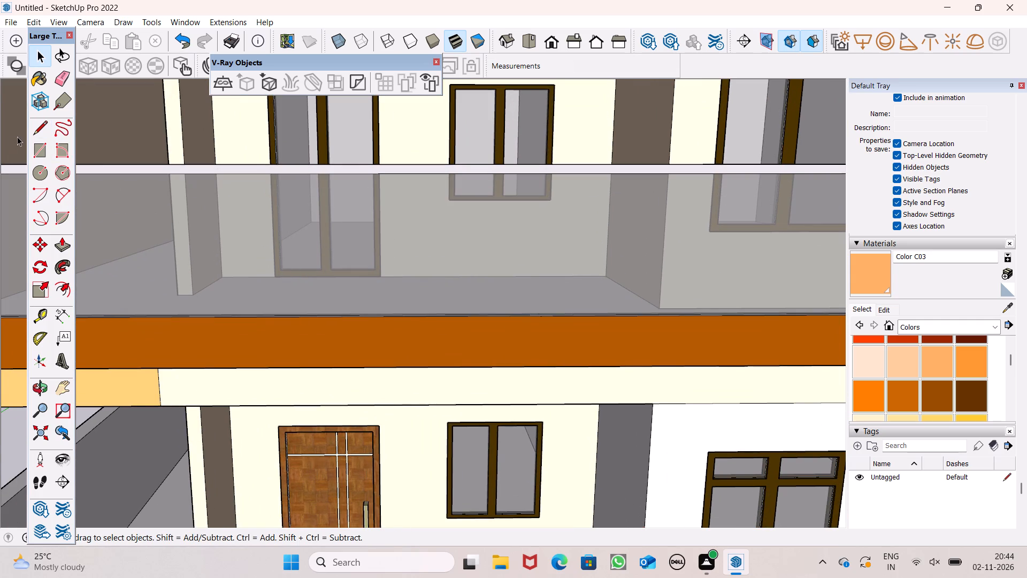
pyautogui.click(37, 131)
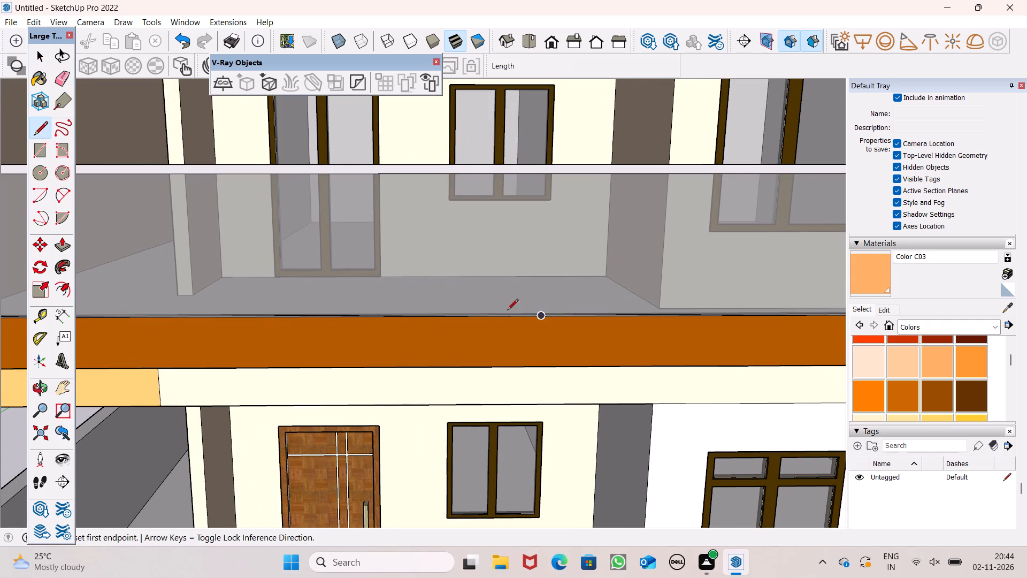
pyautogui.moveTo(540, 314); pyautogui.dragTo(540, 320)
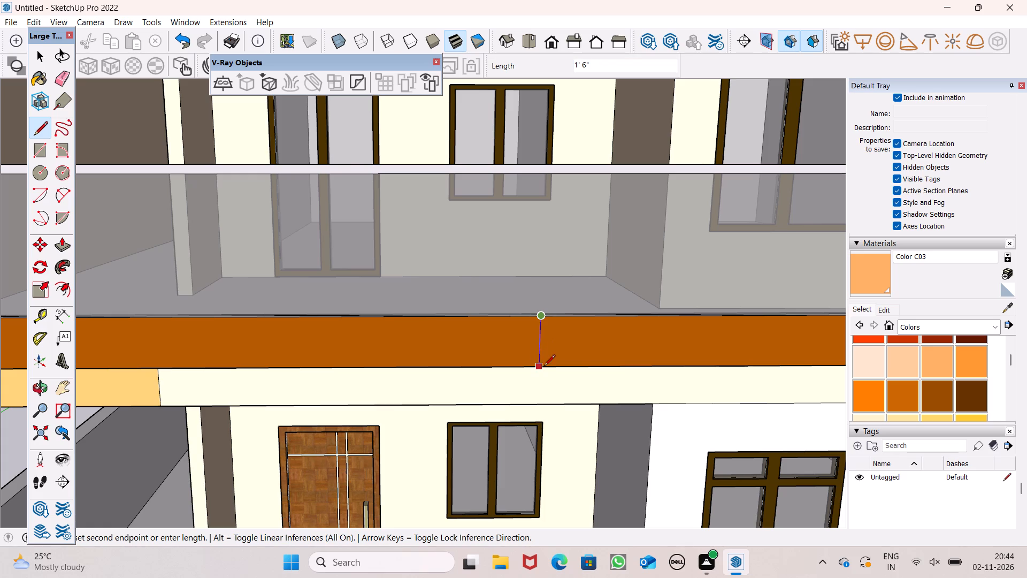
pyautogui.click(546, 369)
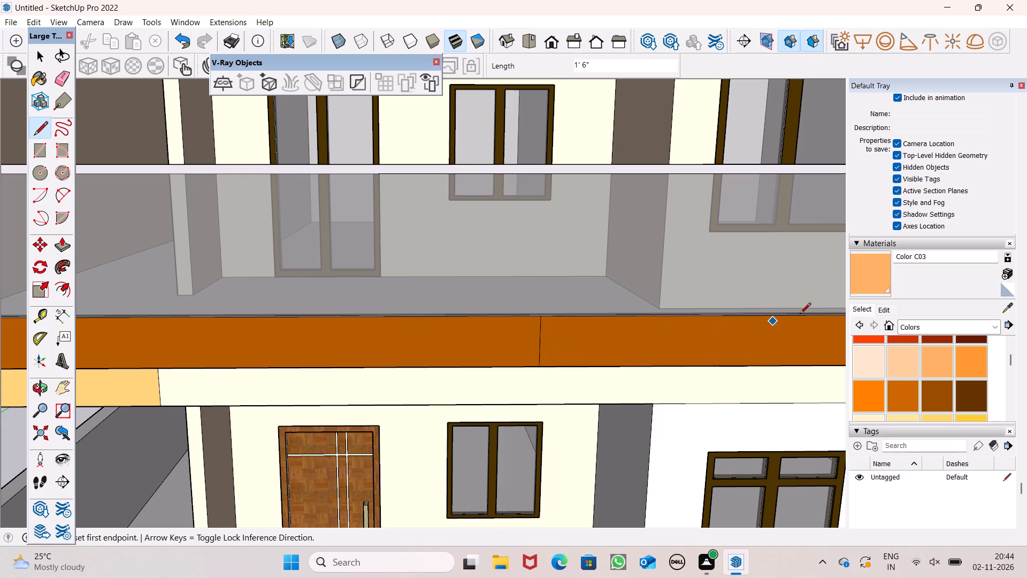
# Paint the balcony frame's bottom part left of the new dividing line with Color C03.
pyautogui.click(882, 272)
pyautogui.scroll(-3, 539, 316)
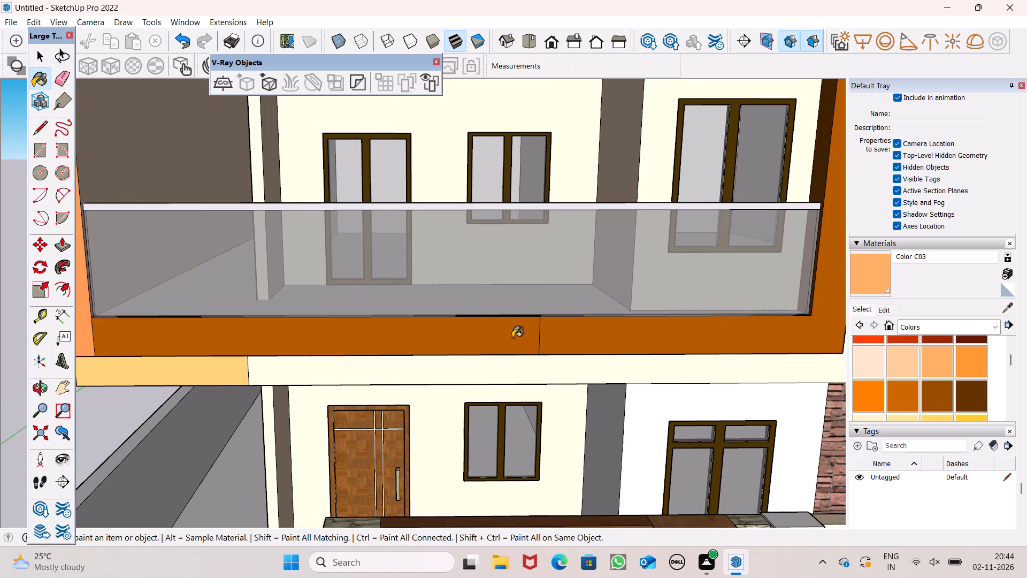
pyautogui.click(512, 338)
# Paint the top and front faces of the rail above the slots in the front compound wall with Color C03.
pyautogui.scroll(-13, 564, 354)
pyautogui.moveTo(568, 366); pyautogui.dragTo(516, 321, button='middle')
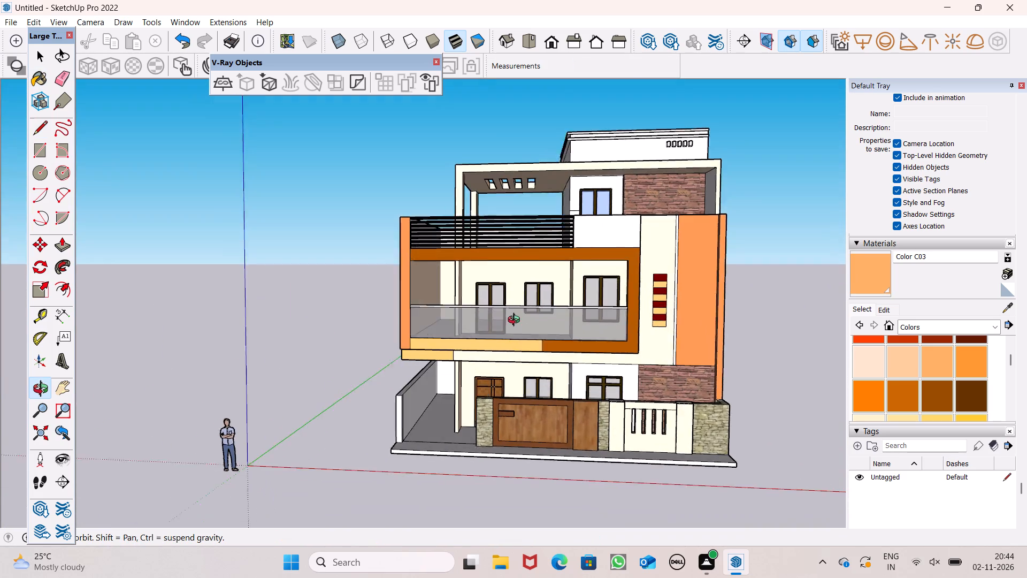
pyautogui.moveTo(516, 321); pyautogui.dragTo(546, 305, button='middle')
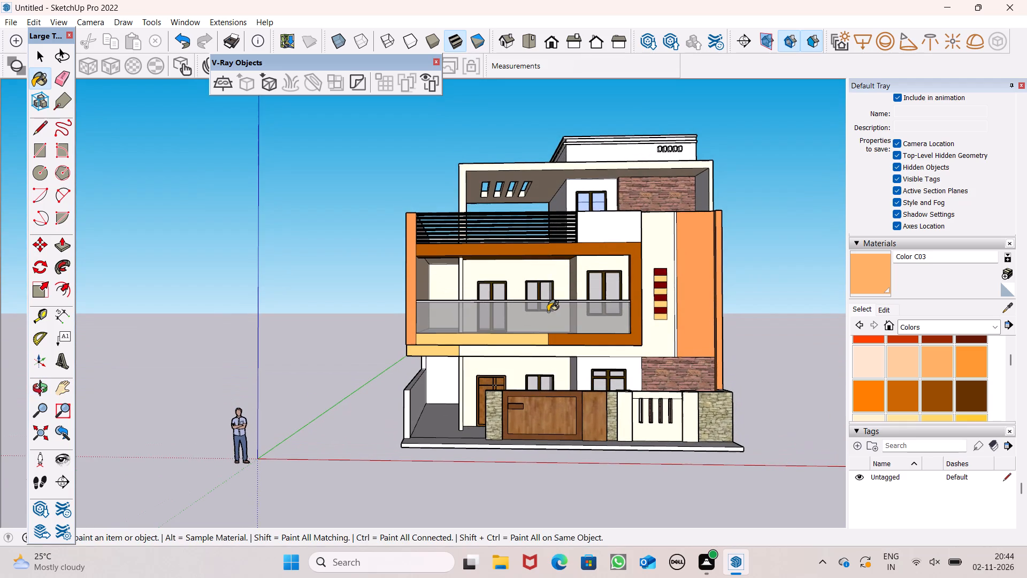
pyautogui.scroll(6, 657, 432)
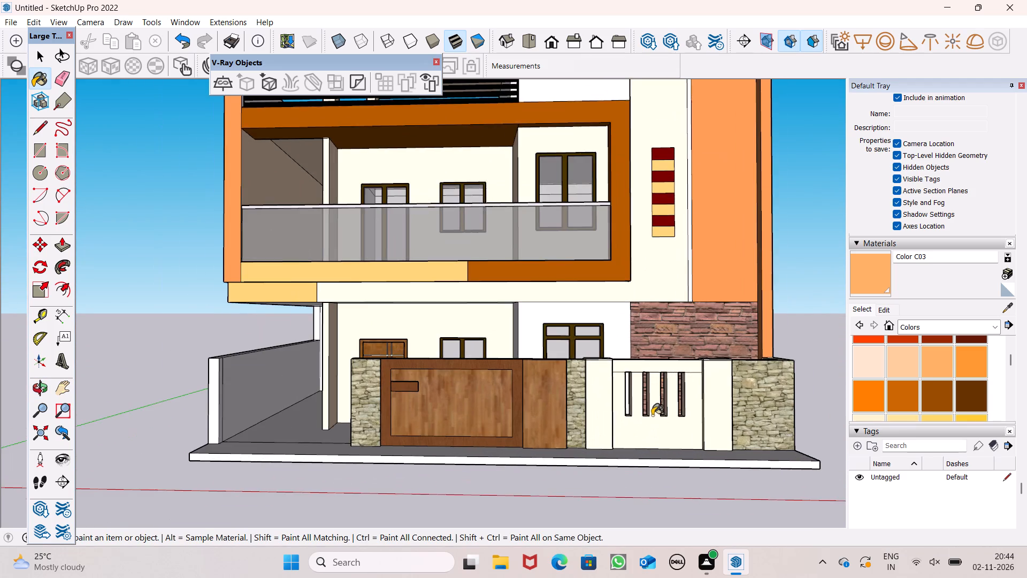
pyautogui.scroll(1, 652, 415)
pyautogui.moveTo(652, 415); pyautogui.dragTo(664, 505, button='middle')
pyautogui.scroll(7, 667, 479)
pyautogui.moveTo(625, 370); pyautogui.dragTo(624, 356)
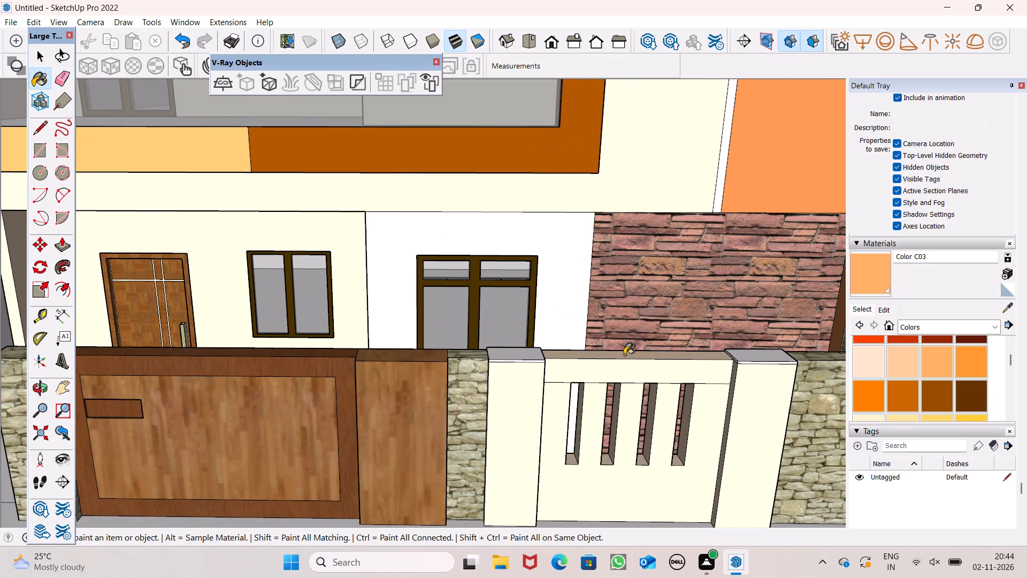
pyautogui.moveTo(649, 369); pyautogui.dragTo(587, 420, button='middle')
pyautogui.scroll(1, 588, 420)
pyautogui.click(580, 411)
# Push/Pull the front face of the compound wall's rail above the slots by about 2 5/8".
pyautogui.moveTo(659, 457); pyautogui.dragTo(608, 399, button='middle')
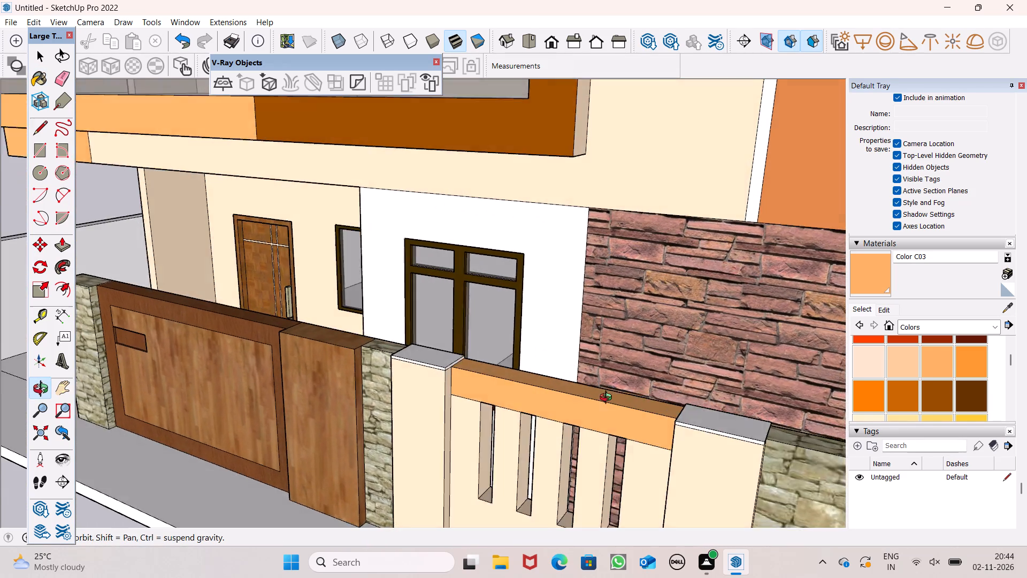
pyautogui.moveTo(608, 399); pyautogui.dragTo(611, 397, button='middle')
pyautogui.click(60, 249)
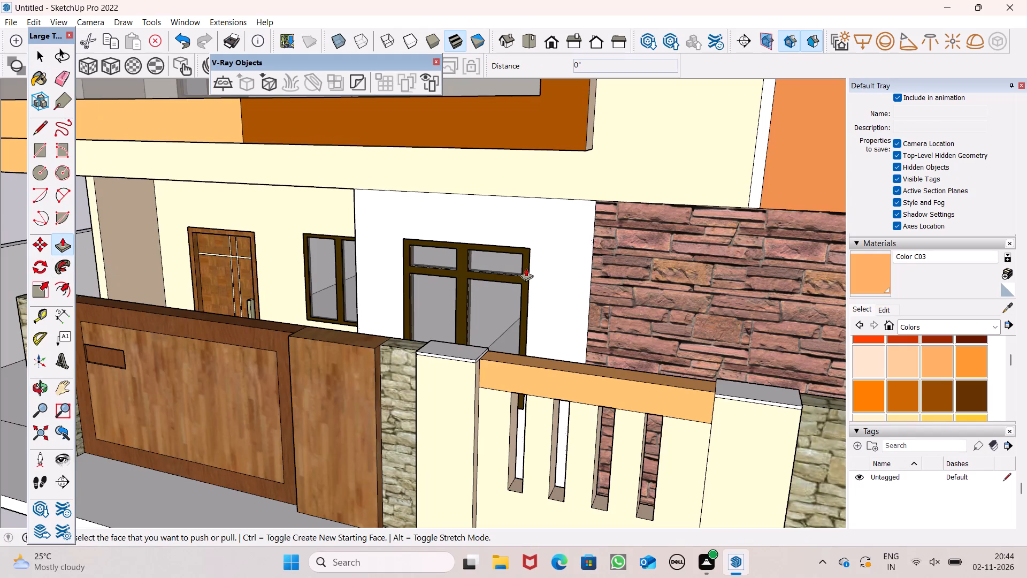
pyautogui.moveTo(610, 391); pyautogui.dragTo(608, 396)
pyautogui.moveTo(753, 419); pyautogui.dragTo(560, 460, button='middle')
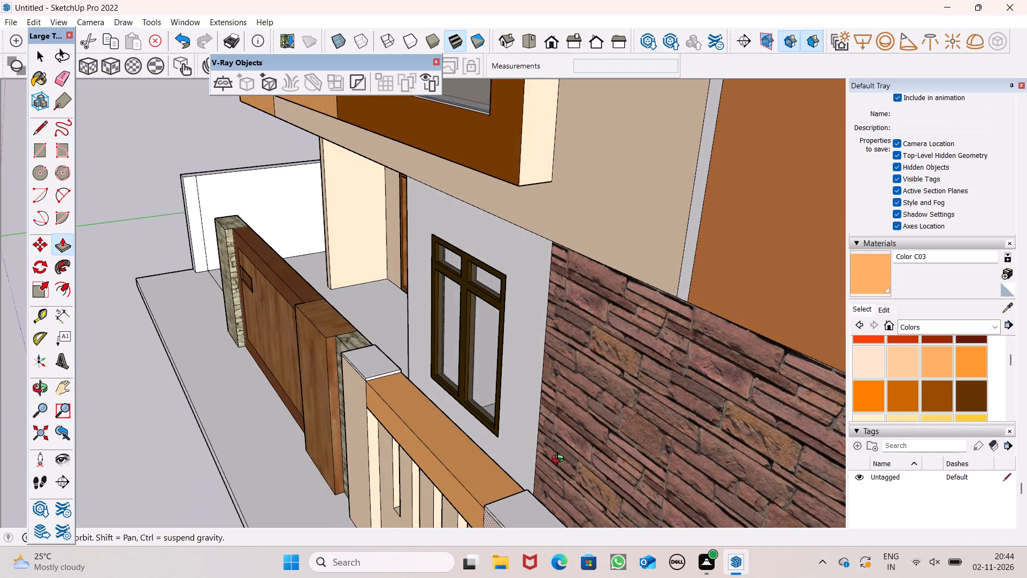
pyautogui.moveTo(560, 460); pyautogui.dragTo(556, 460, button='middle')
pyautogui.scroll(1, 556, 460)
pyautogui.scroll(-1, 518, 311)
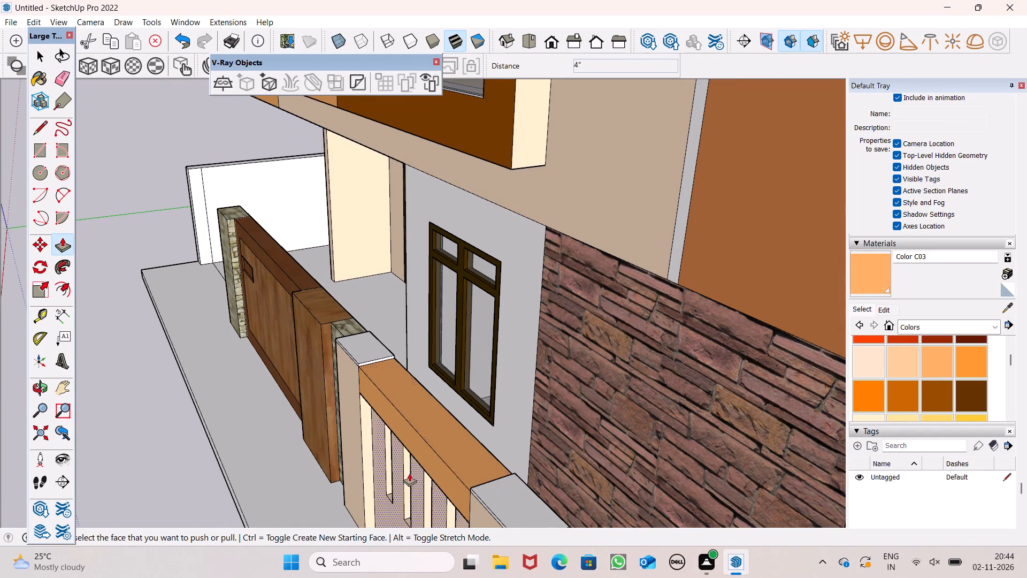
pyautogui.moveTo(409, 474); pyautogui.dragTo(451, 464, button='middle')
pyautogui.moveTo(464, 443); pyautogui.dragTo(471, 439)
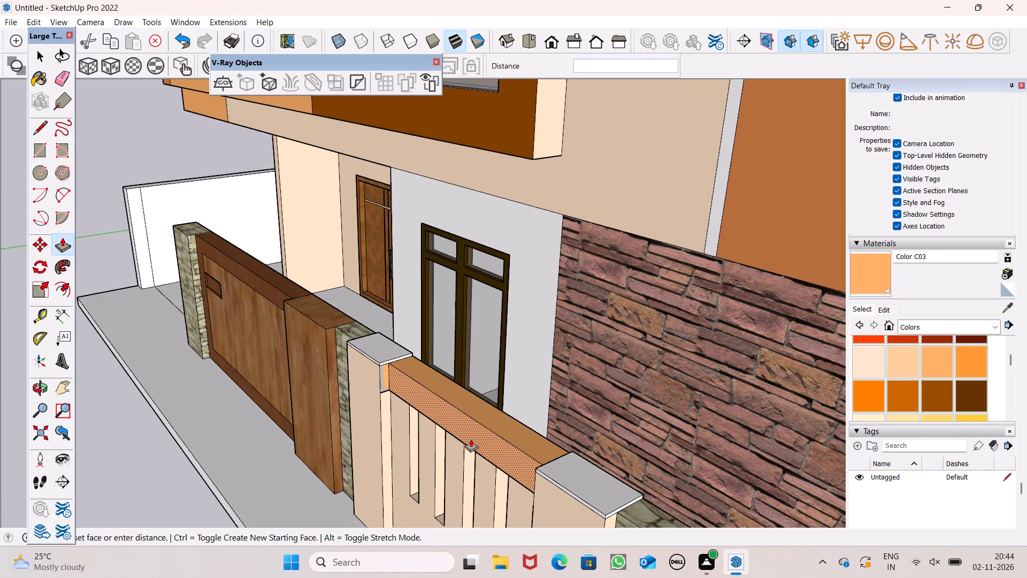
pyautogui.moveTo(471, 439); pyautogui.dragTo(471, 439)
# Paint the house-facing back face of the compound wall's rail with Color C03.
pyautogui.moveTo(506, 452); pyautogui.dragTo(260, 441, button='middle')
pyautogui.scroll(1, 303, 433)
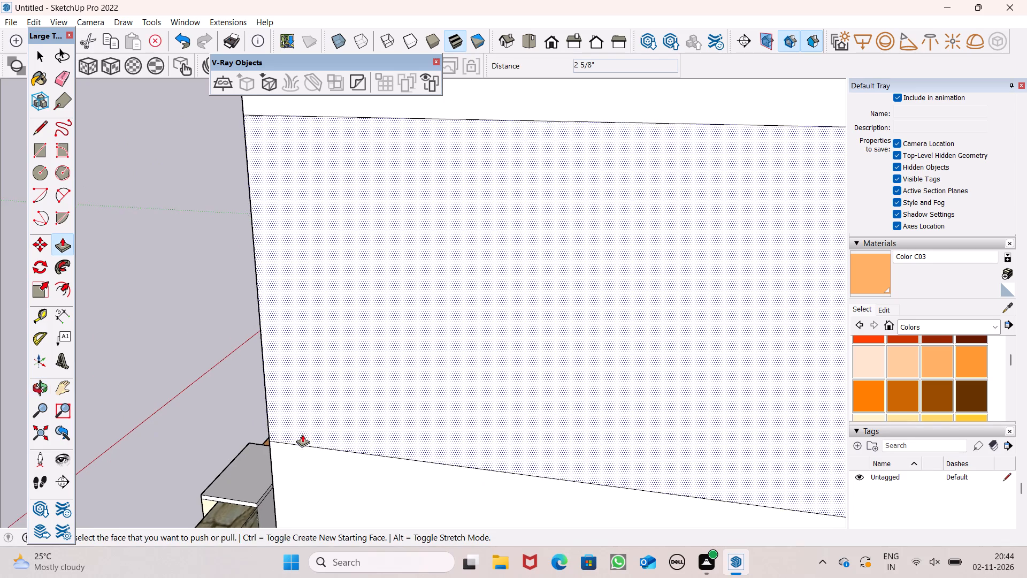
pyautogui.scroll(1, 302, 434)
pyautogui.scroll(-1, 294, 437)
pyautogui.moveTo(233, 443); pyautogui.dragTo(313, 436, button='middle')
pyautogui.scroll(6, 242, 446)
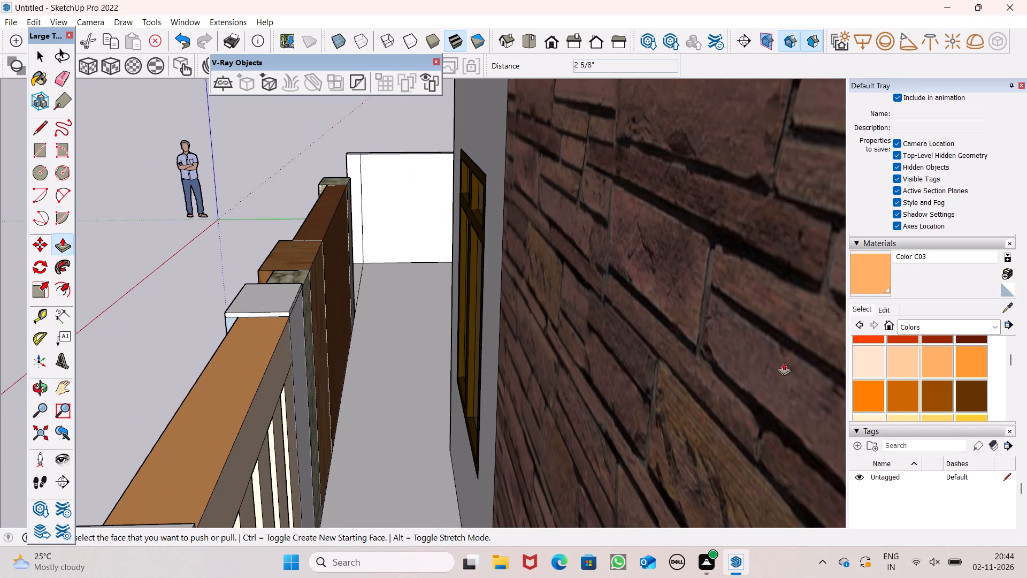
pyautogui.click(887, 260)
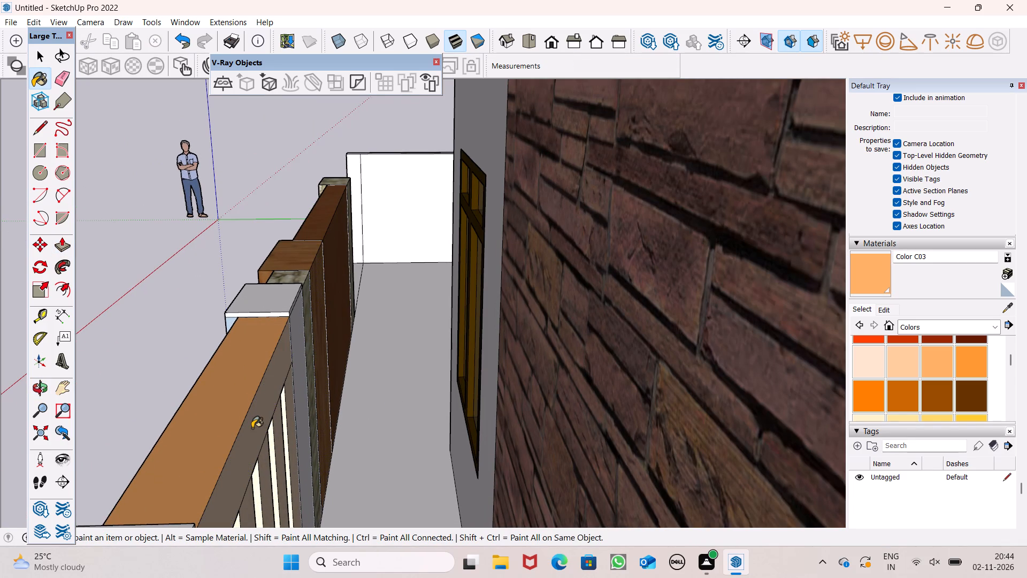
pyautogui.click(253, 428)
pyautogui.moveTo(273, 434); pyautogui.dragTo(578, 443, button='middle')
pyautogui.press('space')
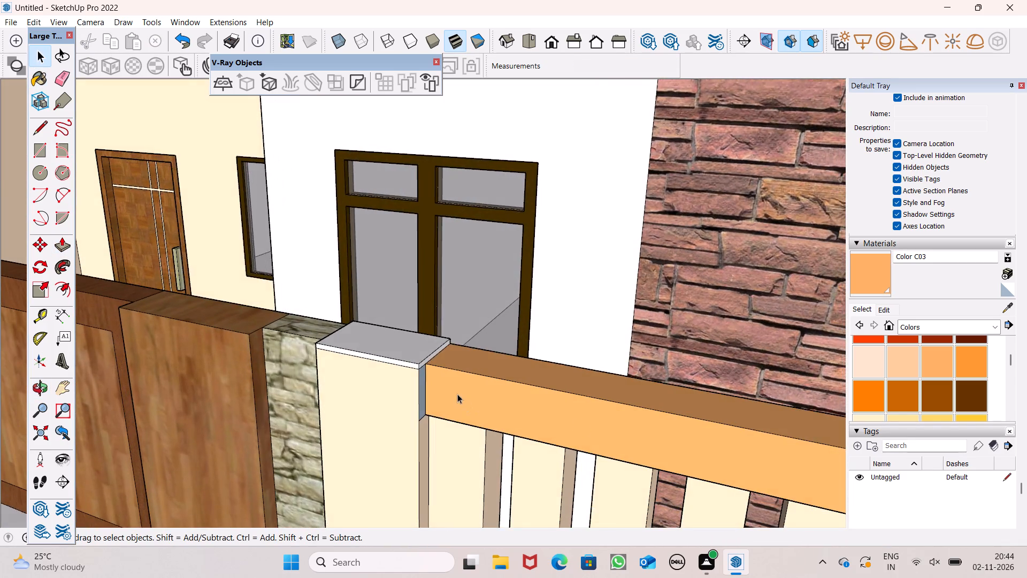
pyautogui.scroll(-10, 457, 393)
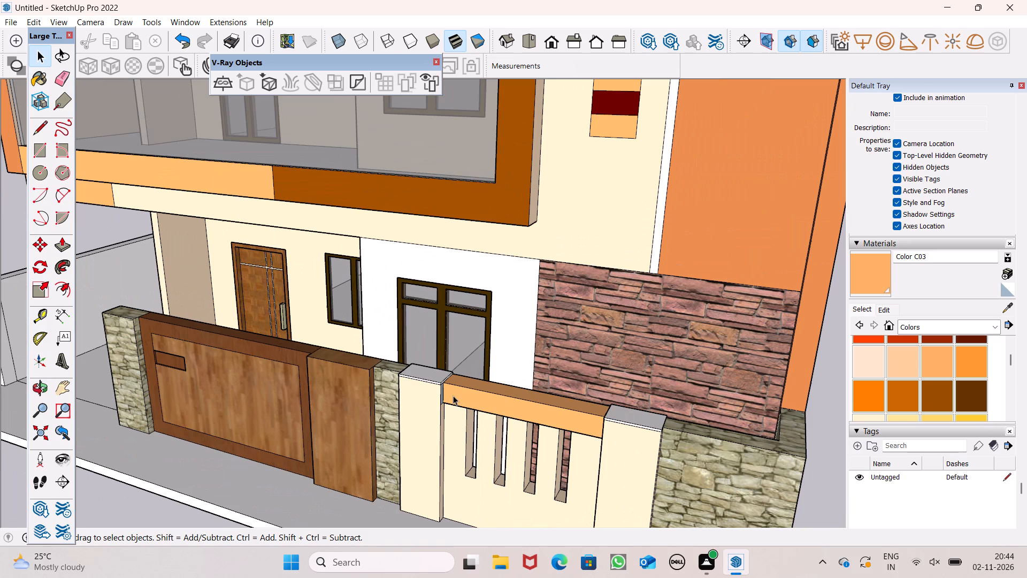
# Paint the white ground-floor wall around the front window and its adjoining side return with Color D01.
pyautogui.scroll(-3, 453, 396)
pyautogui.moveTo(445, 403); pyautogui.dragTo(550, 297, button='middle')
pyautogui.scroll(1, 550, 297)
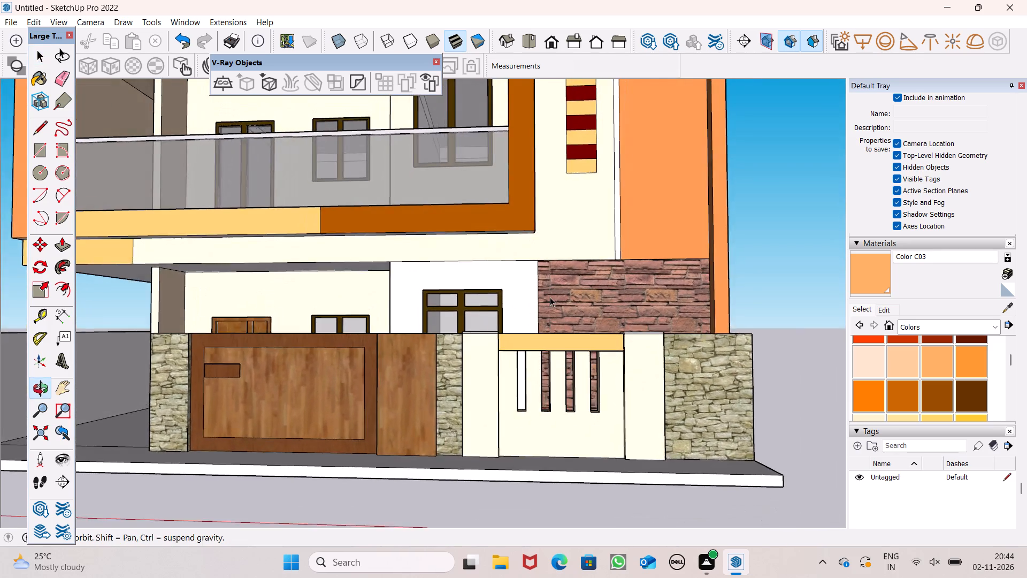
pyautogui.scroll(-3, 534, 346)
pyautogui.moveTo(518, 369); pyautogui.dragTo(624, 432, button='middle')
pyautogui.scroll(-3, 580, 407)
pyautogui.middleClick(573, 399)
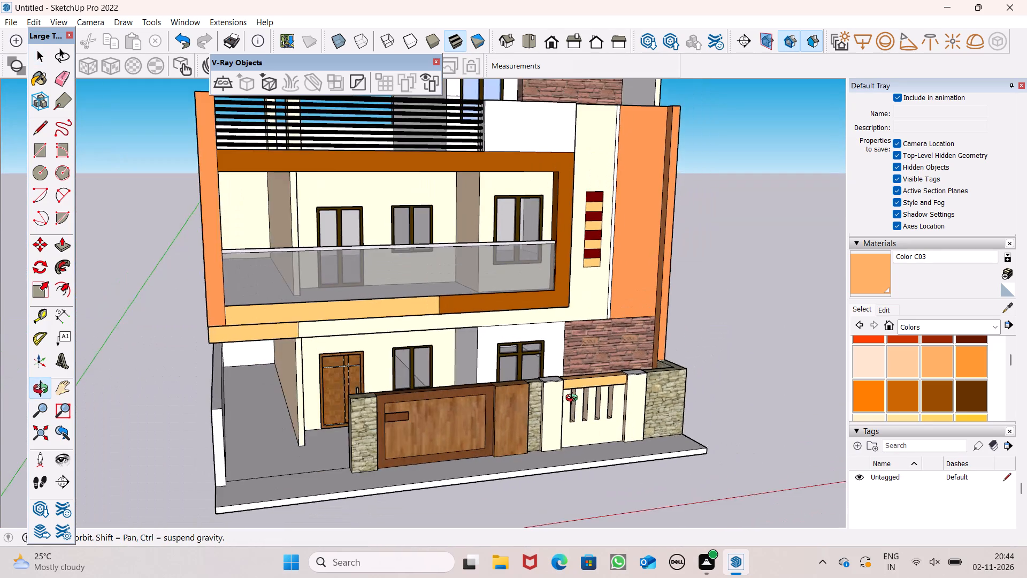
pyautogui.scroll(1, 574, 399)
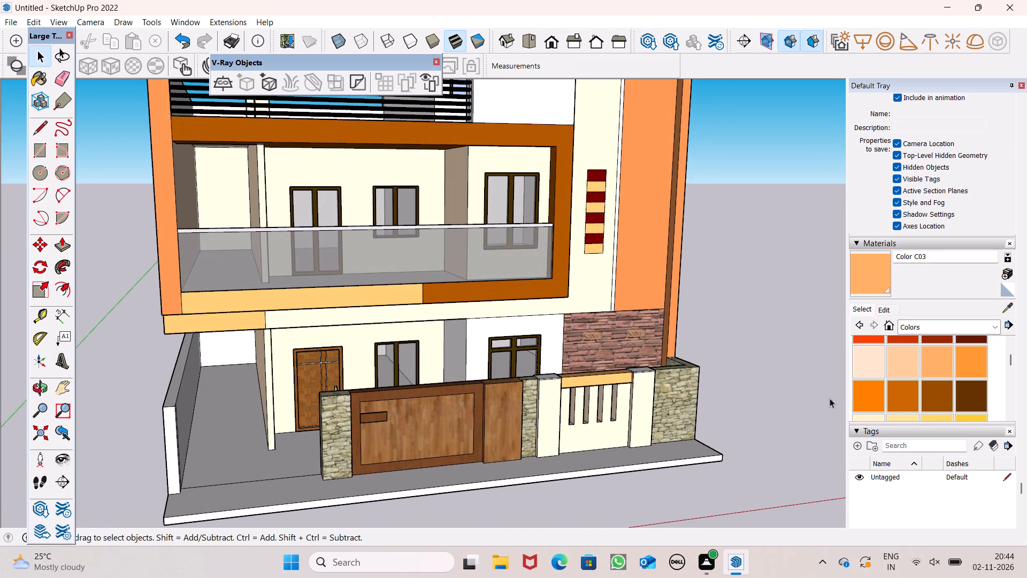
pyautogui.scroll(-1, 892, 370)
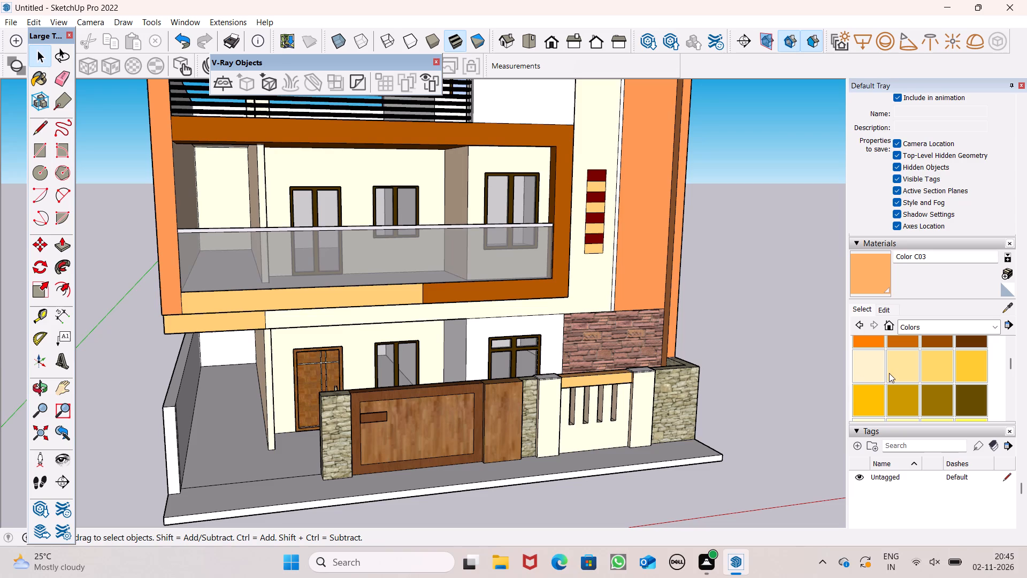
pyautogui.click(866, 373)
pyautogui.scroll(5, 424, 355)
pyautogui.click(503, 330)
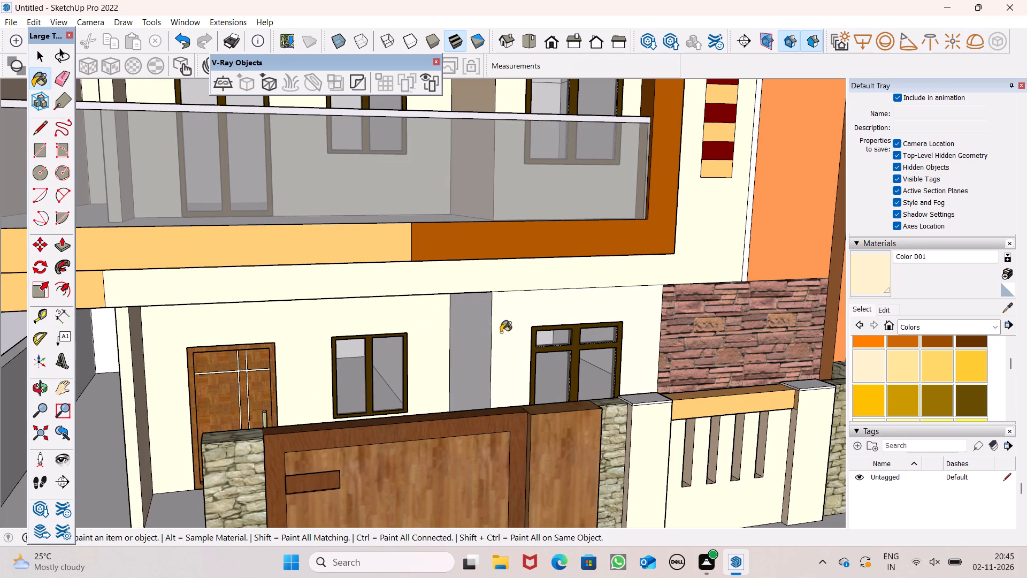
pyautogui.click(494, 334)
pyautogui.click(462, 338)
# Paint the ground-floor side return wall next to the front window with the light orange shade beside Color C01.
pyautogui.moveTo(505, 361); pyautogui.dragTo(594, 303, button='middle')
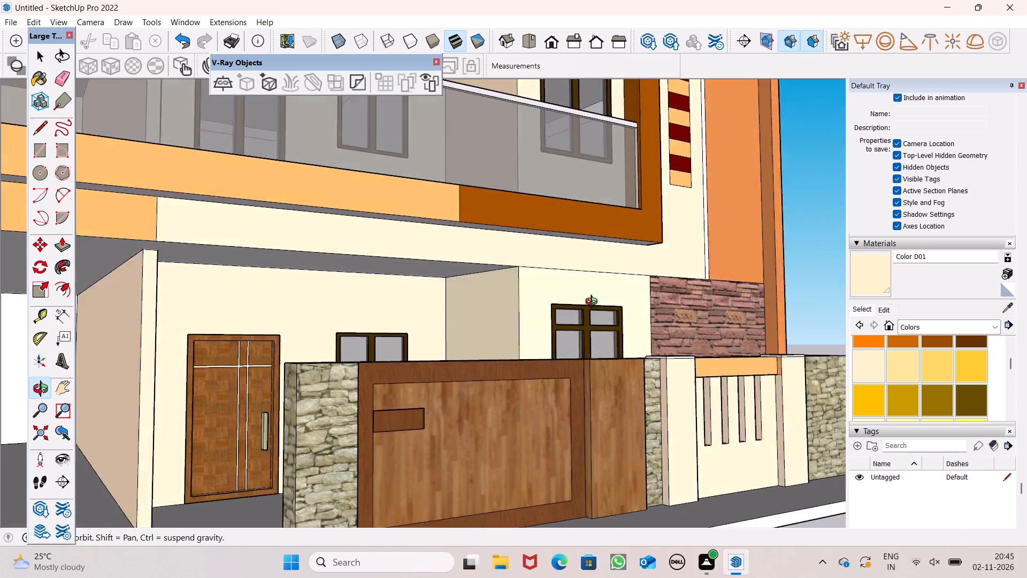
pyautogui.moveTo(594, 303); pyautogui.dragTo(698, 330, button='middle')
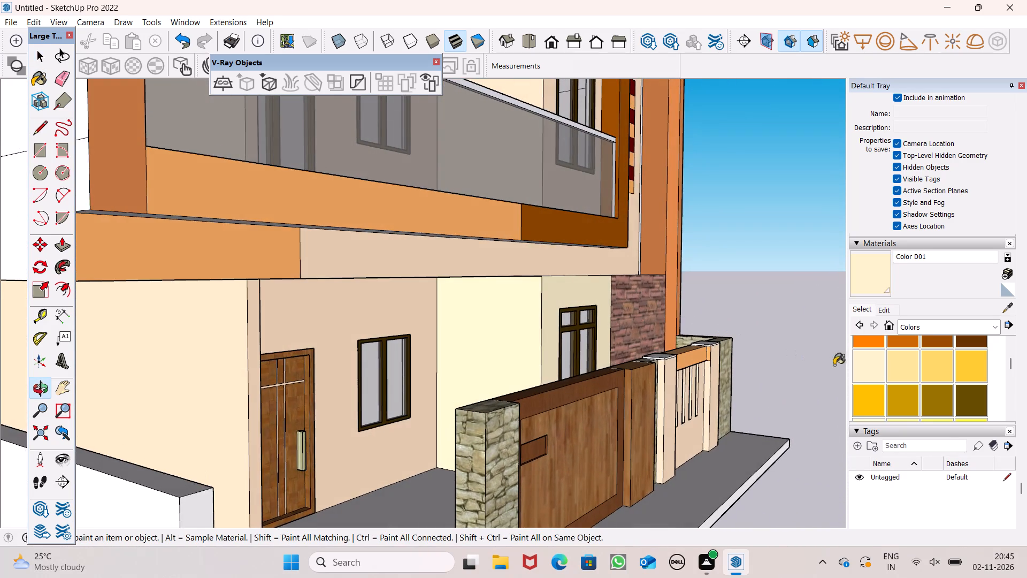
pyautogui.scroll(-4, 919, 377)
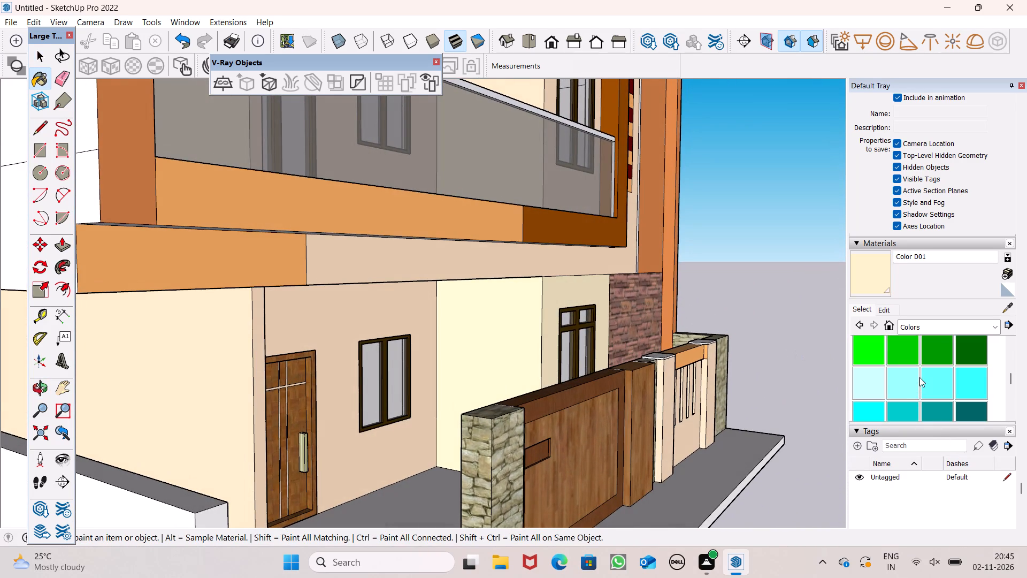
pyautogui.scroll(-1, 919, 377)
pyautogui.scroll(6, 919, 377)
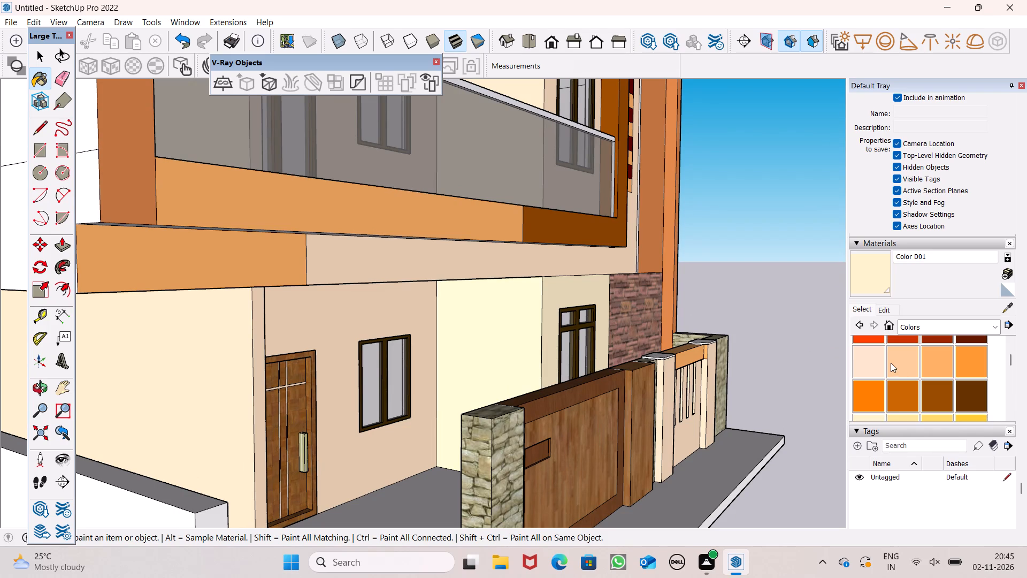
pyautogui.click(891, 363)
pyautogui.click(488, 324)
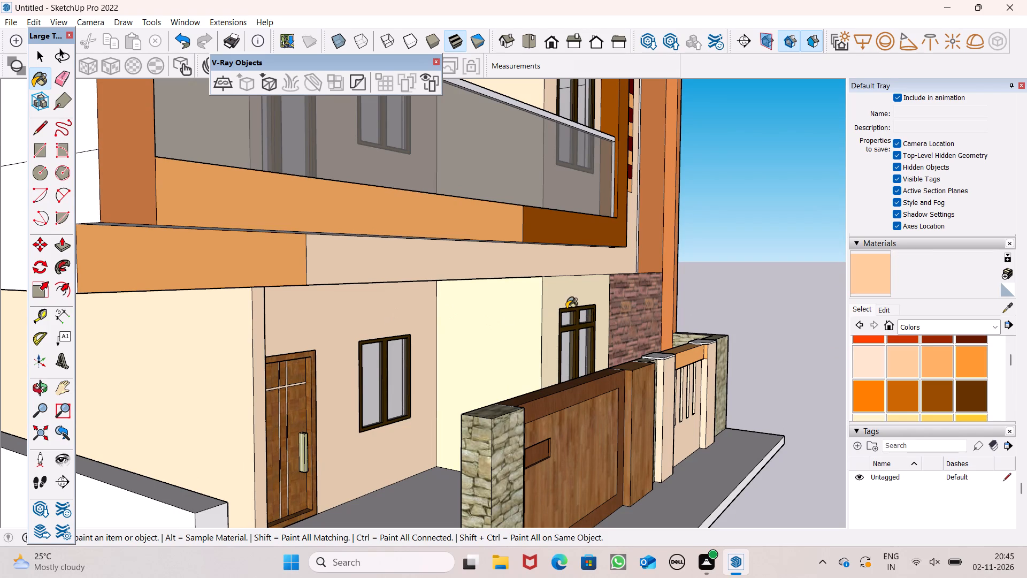
# Paint the ground-floor wall around the front window and its side return with Color C01.
pyautogui.click(872, 367)
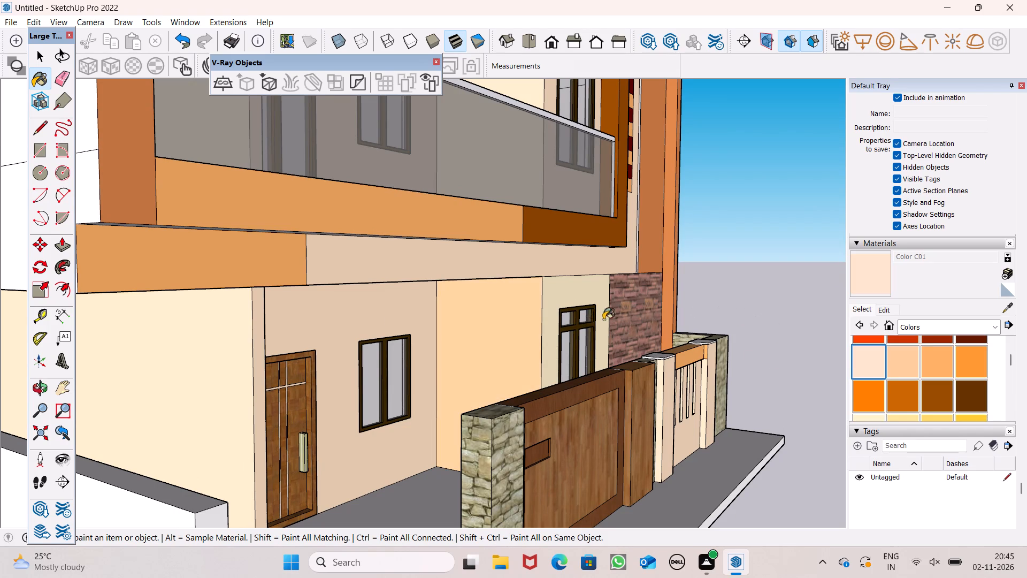
pyautogui.click(563, 302)
pyautogui.click(531, 315)
# Paint the house-facing back faces of the front compound wall's slotted section with Color C01.
pyautogui.moveTo(530, 352); pyautogui.dragTo(418, 372, button='middle')
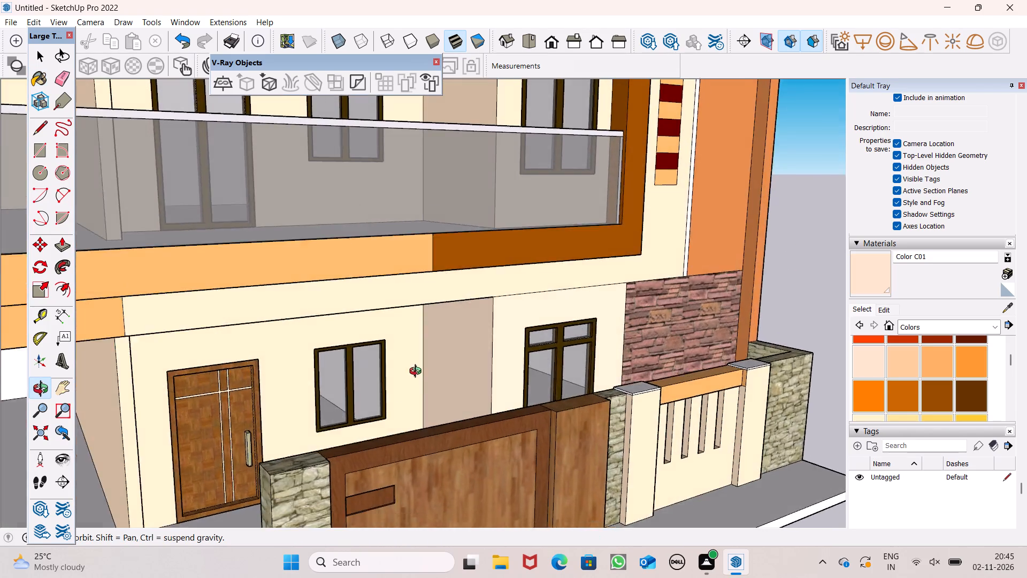
pyautogui.moveTo(418, 372); pyautogui.dragTo(557, 294, button='middle')
pyautogui.scroll(1, 557, 294)
pyautogui.moveTo(554, 295); pyautogui.dragTo(298, 400, button='middle')
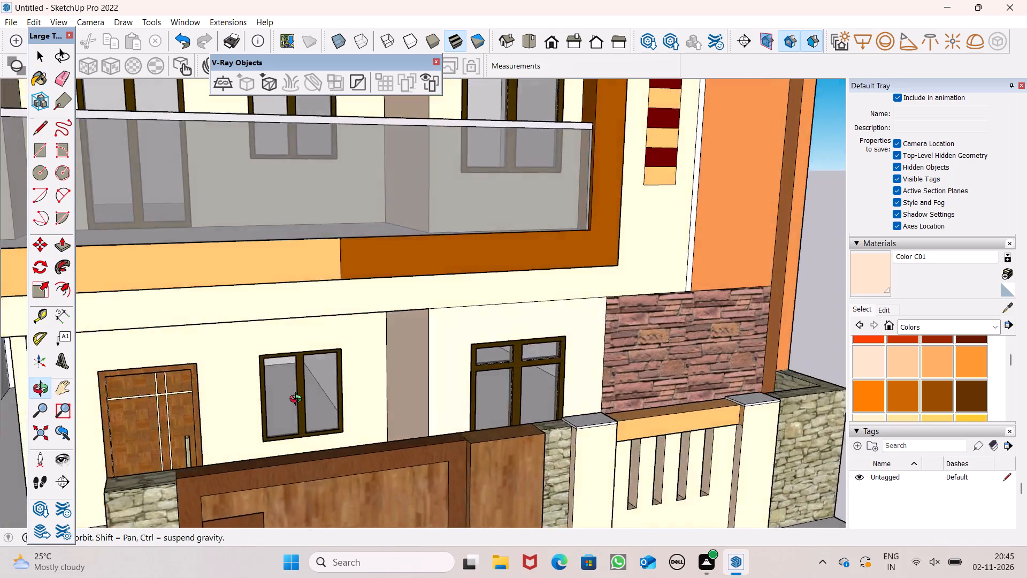
pyautogui.moveTo(298, 400); pyautogui.dragTo(296, 431, button='middle')
pyautogui.scroll(4, 492, 507)
pyautogui.scroll(-5, 478, 410)
pyautogui.moveTo(537, 450); pyautogui.dragTo(469, 481, button='middle')
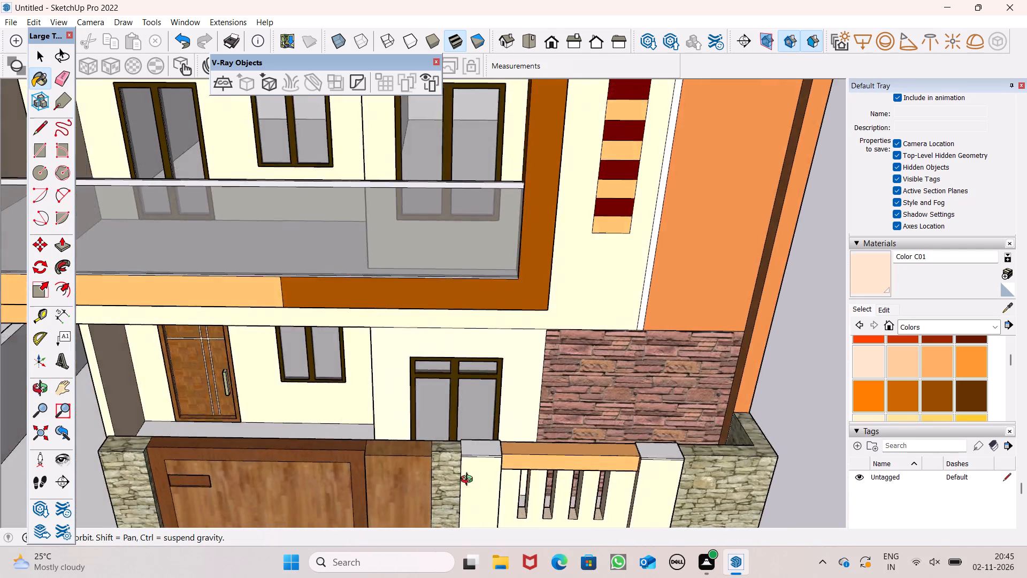
pyautogui.moveTo(469, 481); pyautogui.dragTo(744, 328, button='middle')
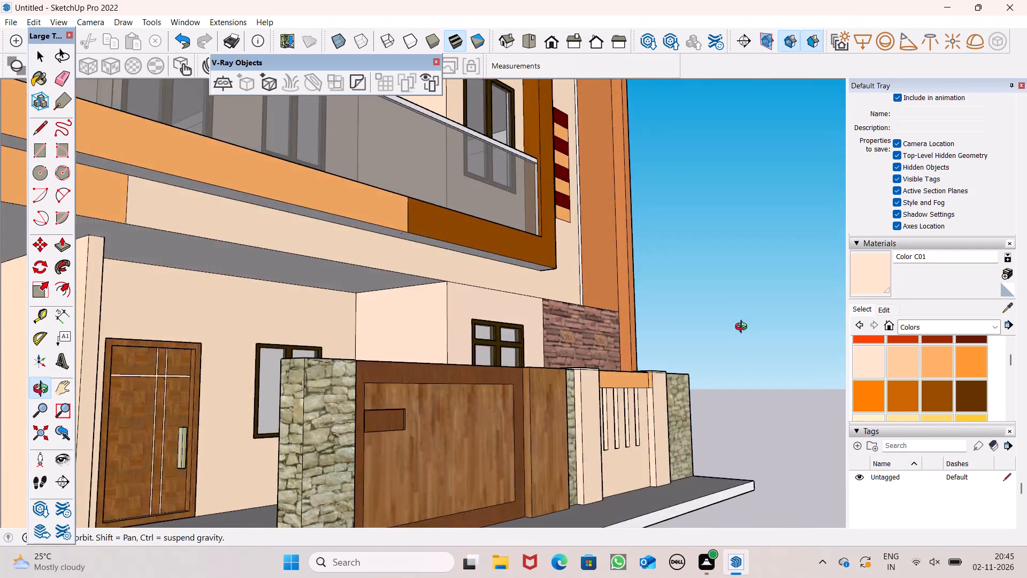
pyautogui.moveTo(744, 328); pyautogui.dragTo(77, 458, button='middle')
pyautogui.scroll(5, 270, 462)
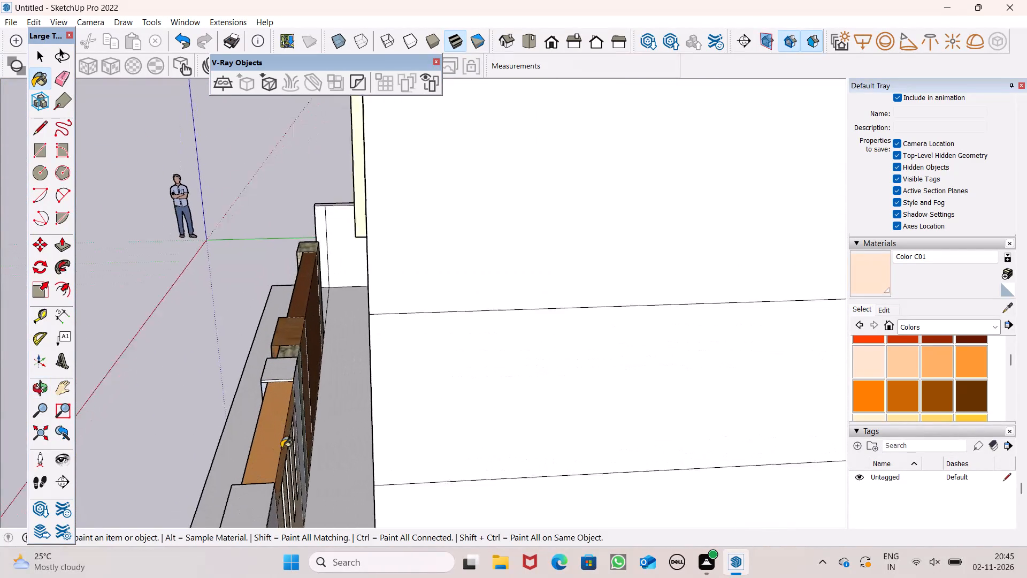
pyautogui.scroll(2, 281, 448)
pyautogui.moveTo(329, 470); pyautogui.dragTo(335, 436, button='middle')
pyautogui.scroll(-3, 313, 391)
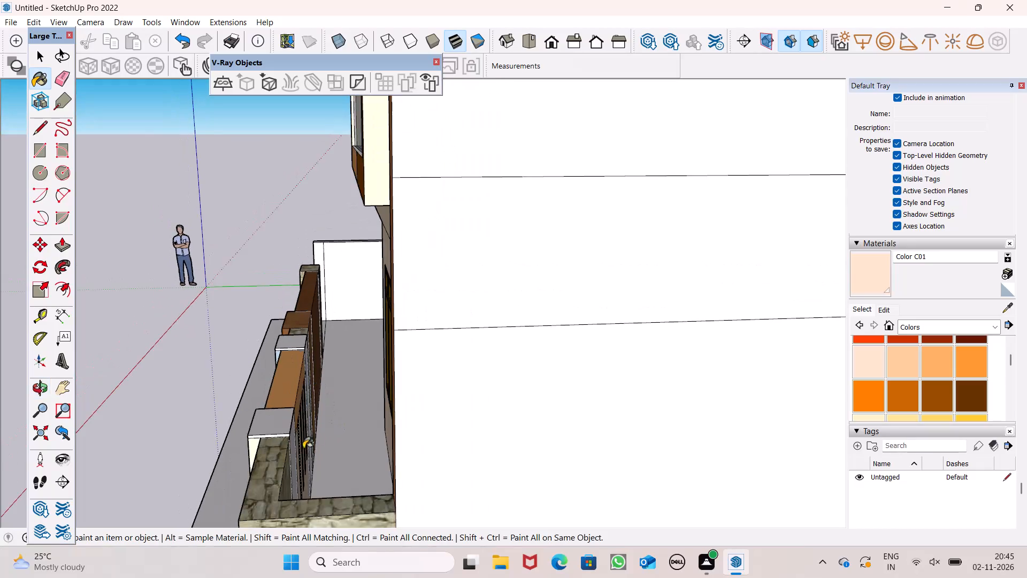
pyautogui.scroll(7, 298, 452)
pyautogui.moveTo(302, 450); pyautogui.dragTo(257, 475, button='middle')
pyautogui.click(253, 471)
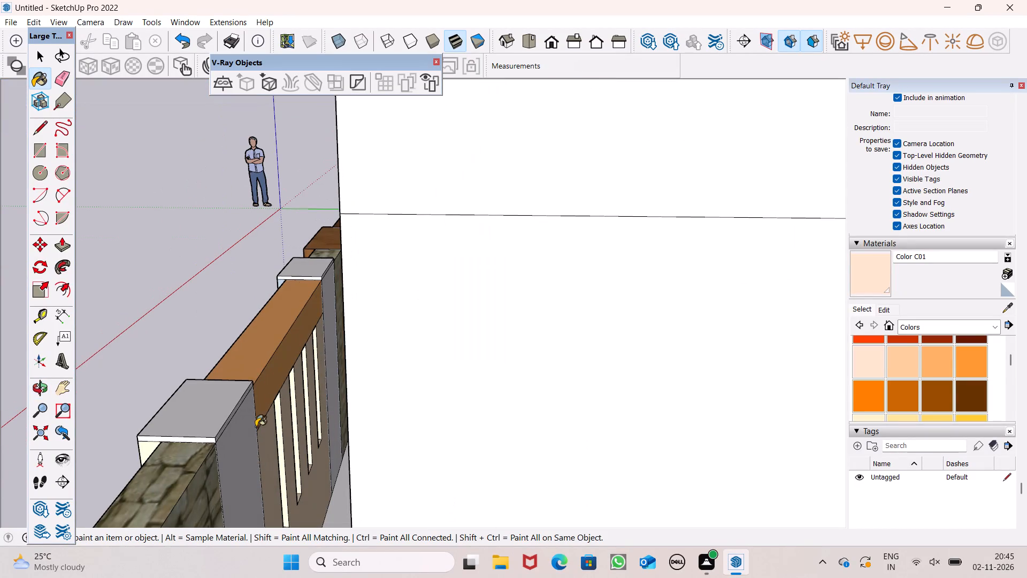
pyautogui.scroll(6, 313, 347)
pyautogui.click(338, 310)
# Paint the small inner side faces of both compound-wall pillars at the ends of the rail with Color C01.
pyautogui.moveTo(339, 326); pyautogui.dragTo(611, 334, button='middle')
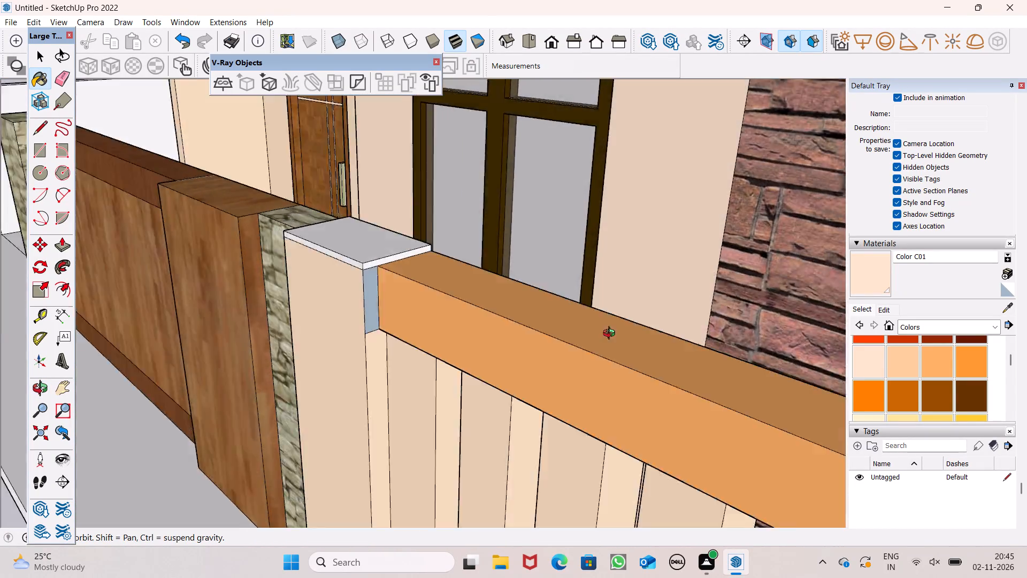
pyautogui.moveTo(611, 334); pyautogui.dragTo(635, 325, button='middle')
pyautogui.scroll(1, 638, 318)
pyautogui.scroll(-5, 501, 290)
pyautogui.scroll(5, 432, 300)
pyautogui.click(444, 294)
pyautogui.scroll(-6, 443, 295)
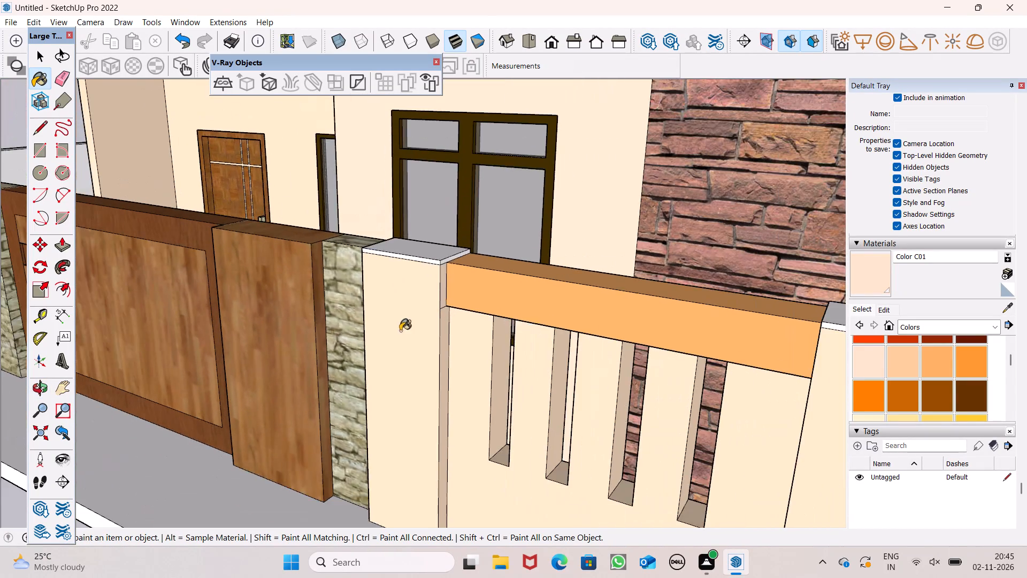
pyautogui.moveTo(424, 370); pyautogui.dragTo(835, 361, button='middle')
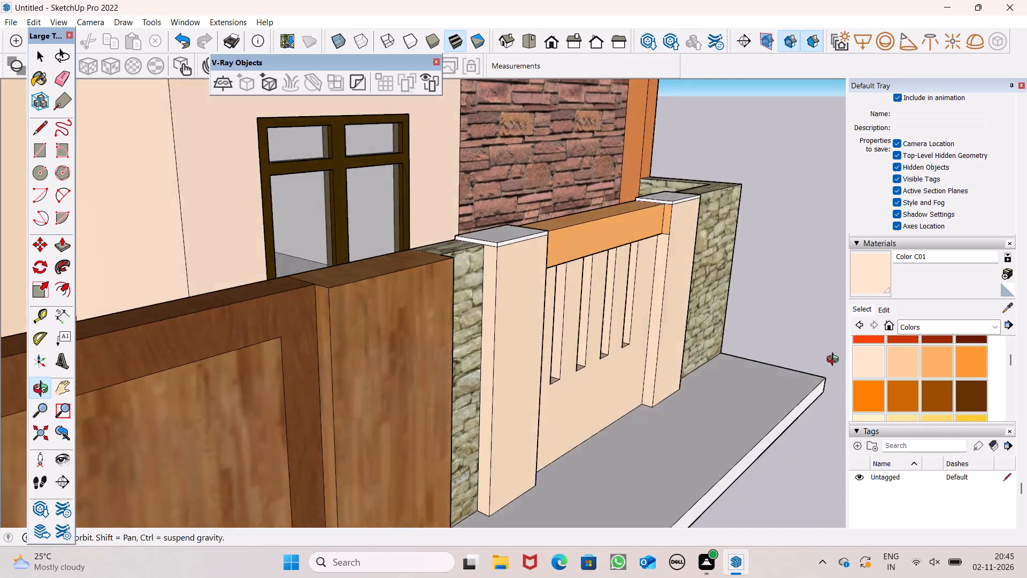
pyautogui.moveTo(835, 361); pyautogui.dragTo(840, 344, button='middle')
pyautogui.scroll(6, 699, 235)
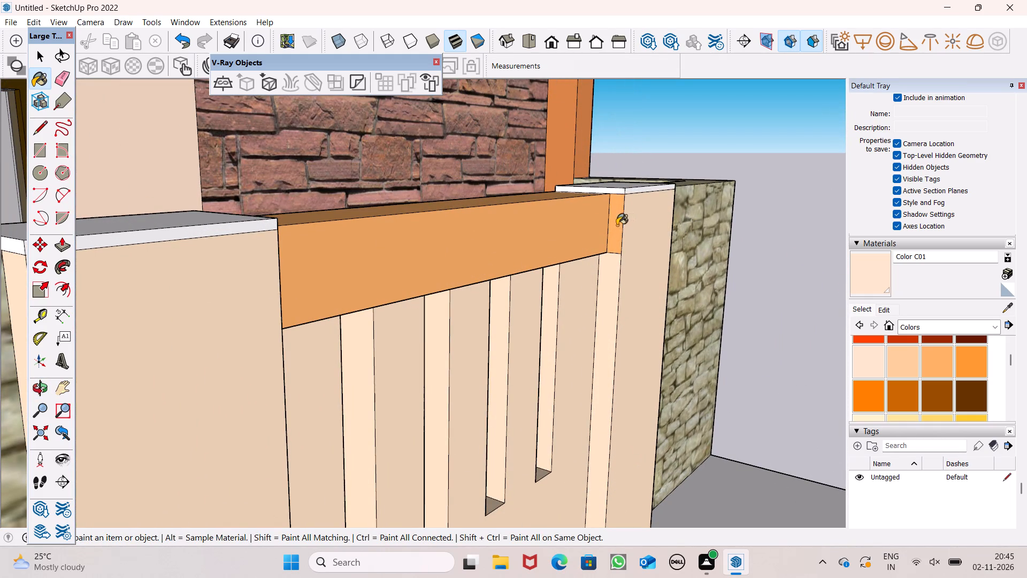
pyautogui.click(617, 225)
# Erase the leftover dividing edges at the rail's lower level on both compound-wall pillars' inner side faces.
pyautogui.moveTo(72, 75); pyautogui.dragTo(64, 86)
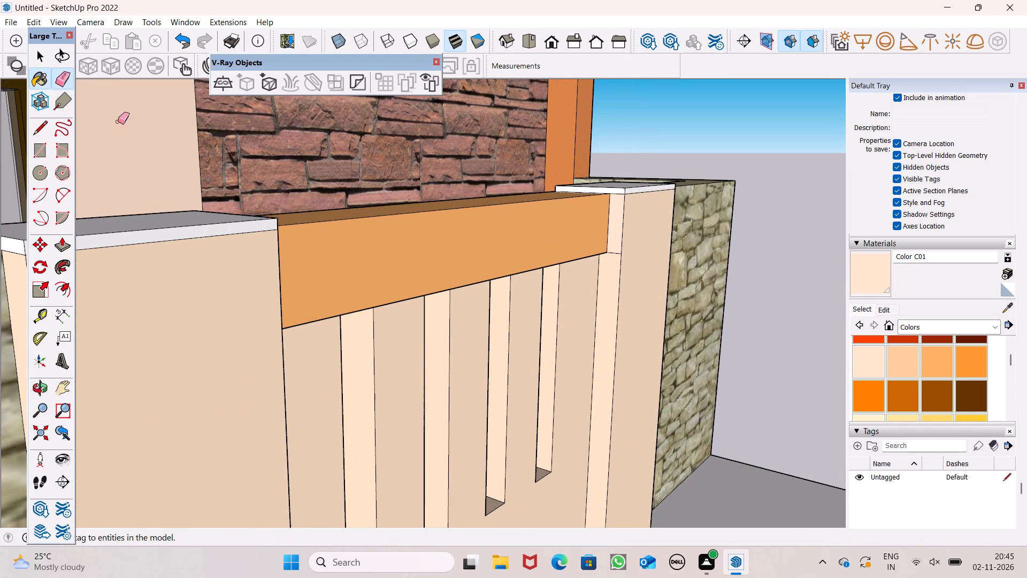
pyautogui.scroll(5, 642, 307)
pyautogui.moveTo(615, 236); pyautogui.dragTo(623, 223)
pyautogui.scroll(-5, 643, 248)
pyautogui.moveTo(635, 406); pyautogui.dragTo(77, 416, button='middle')
pyautogui.scroll(1, 74, 396)
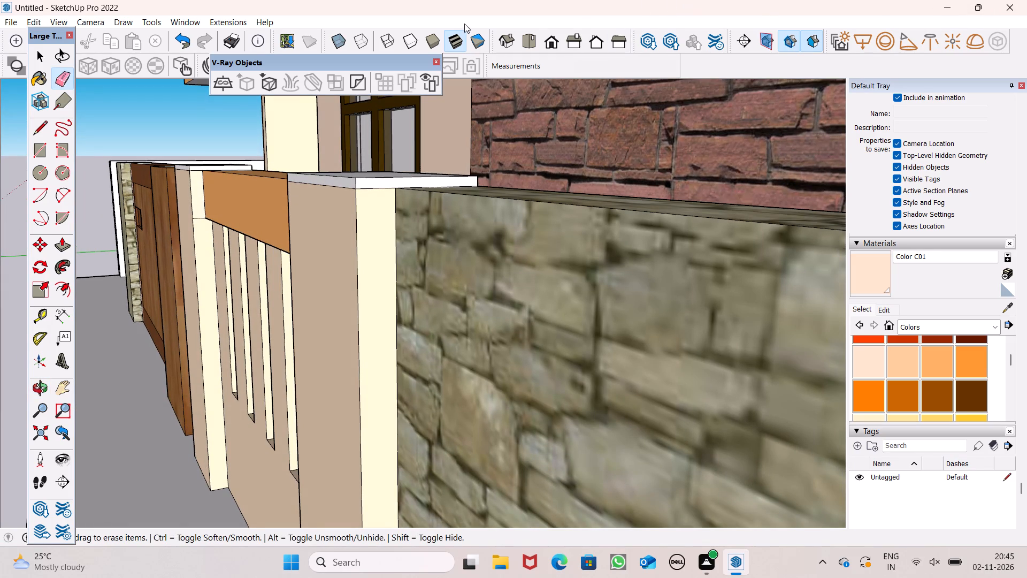
pyautogui.scroll(6, 239, 197)
pyautogui.moveTo(193, 220); pyautogui.dragTo(198, 231)
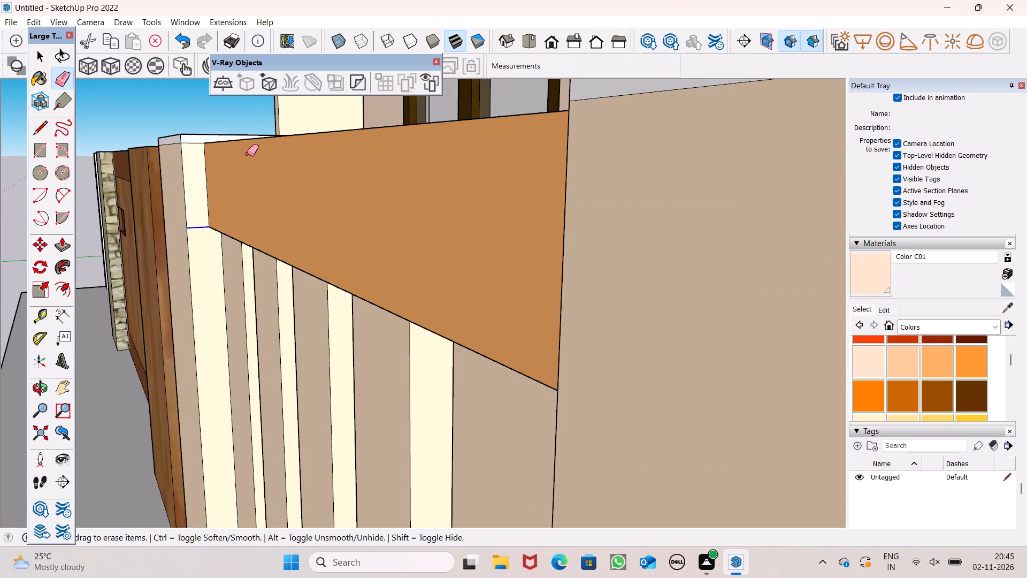
pyautogui.scroll(-5, 262, 172)
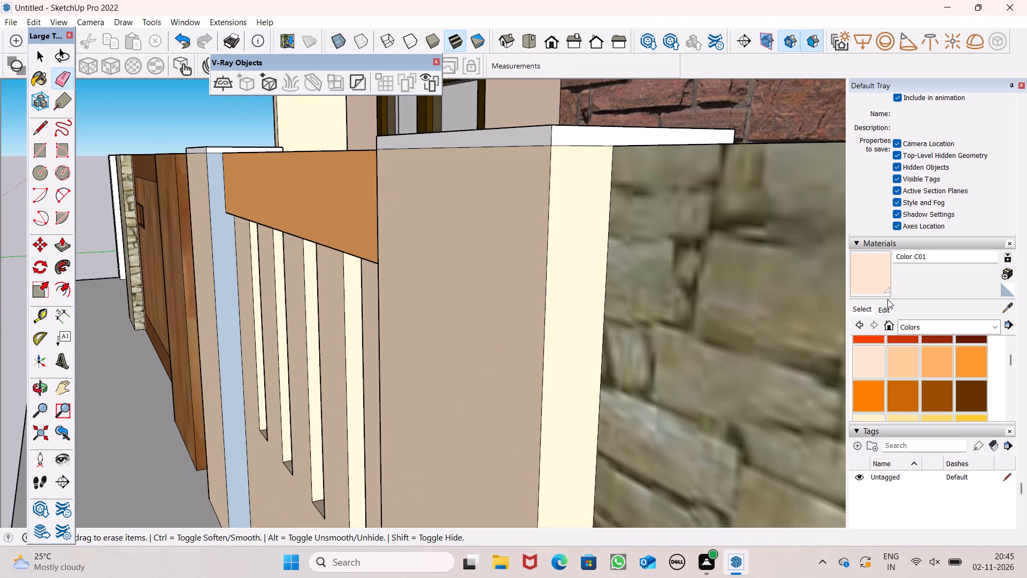
# Paint the merged inner side face of the compound-wall pillar nearer the gate with Color C01.
pyautogui.click(860, 277)
pyautogui.click(225, 356)
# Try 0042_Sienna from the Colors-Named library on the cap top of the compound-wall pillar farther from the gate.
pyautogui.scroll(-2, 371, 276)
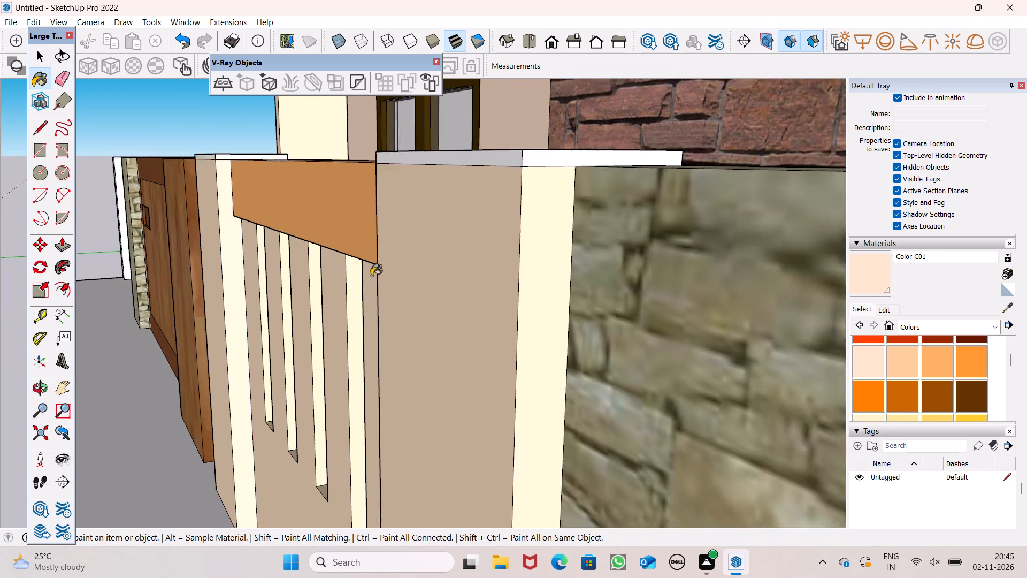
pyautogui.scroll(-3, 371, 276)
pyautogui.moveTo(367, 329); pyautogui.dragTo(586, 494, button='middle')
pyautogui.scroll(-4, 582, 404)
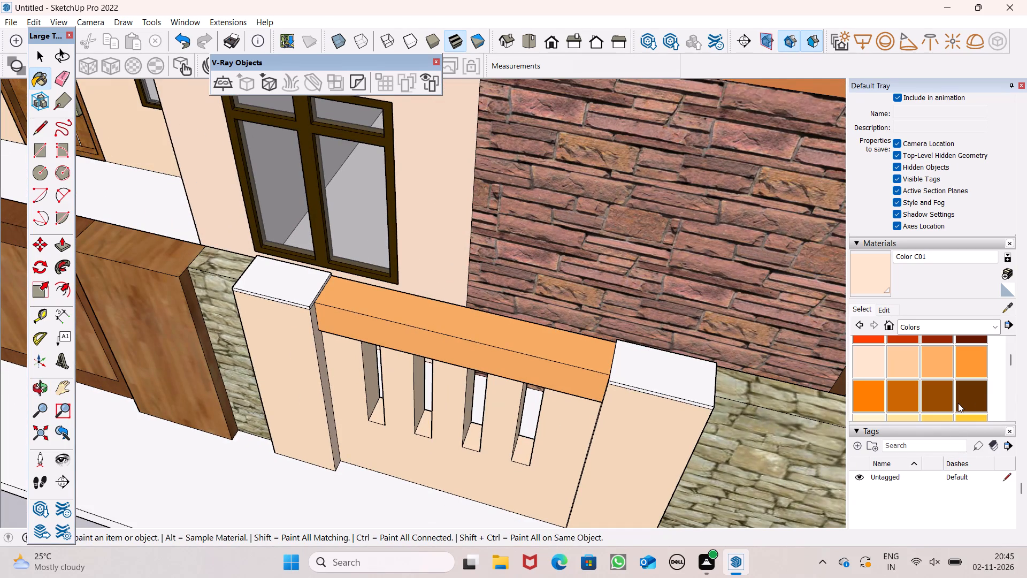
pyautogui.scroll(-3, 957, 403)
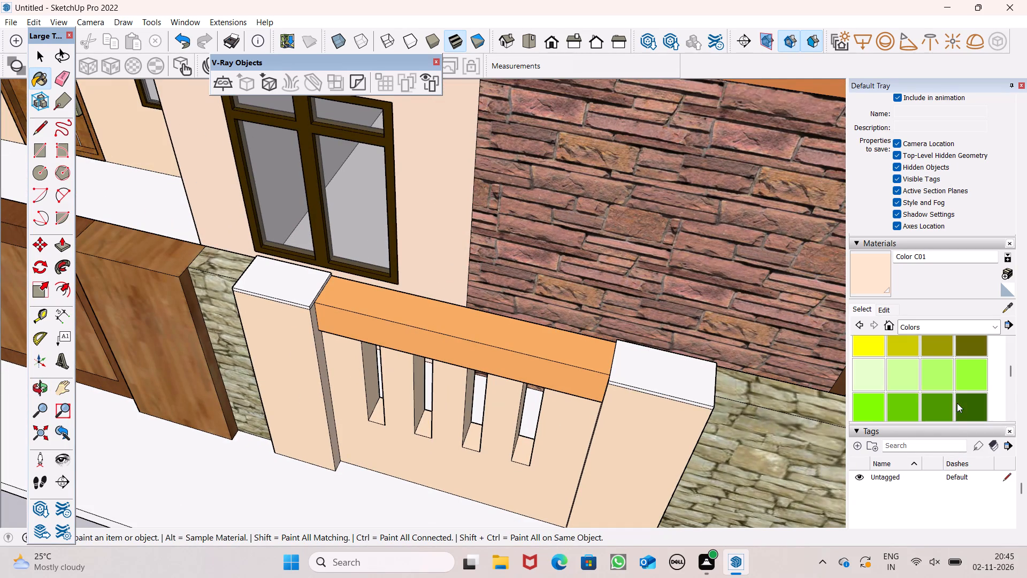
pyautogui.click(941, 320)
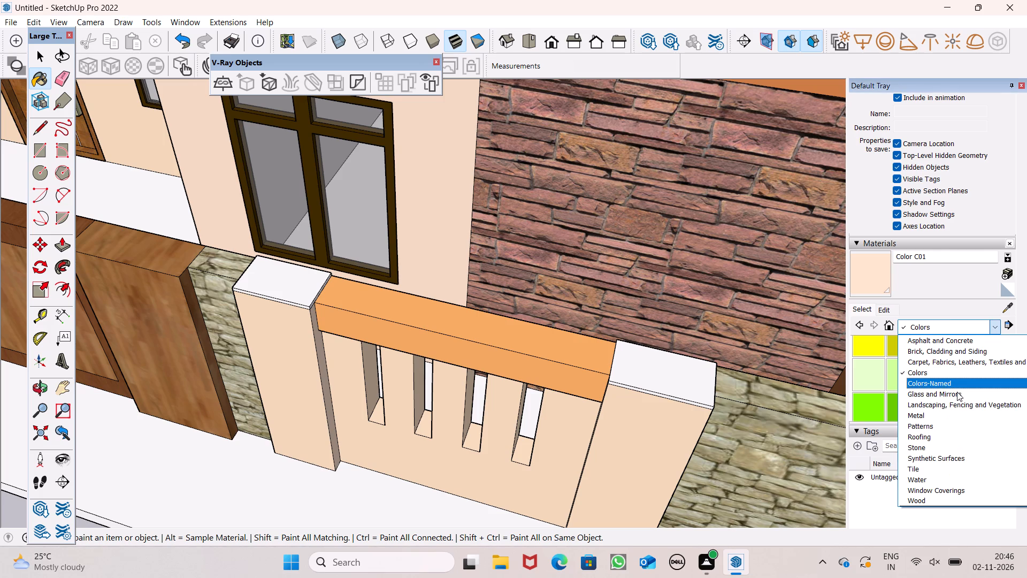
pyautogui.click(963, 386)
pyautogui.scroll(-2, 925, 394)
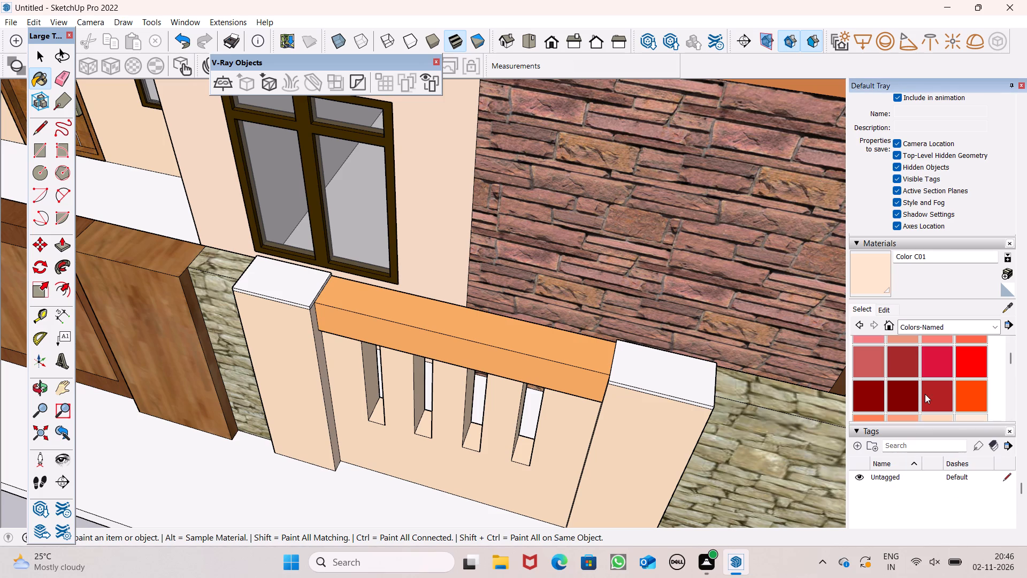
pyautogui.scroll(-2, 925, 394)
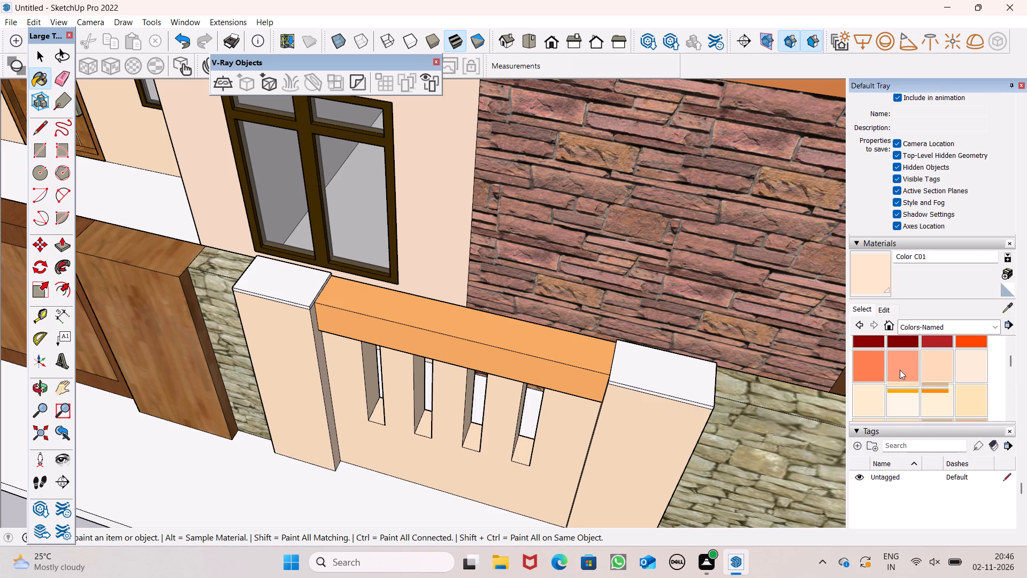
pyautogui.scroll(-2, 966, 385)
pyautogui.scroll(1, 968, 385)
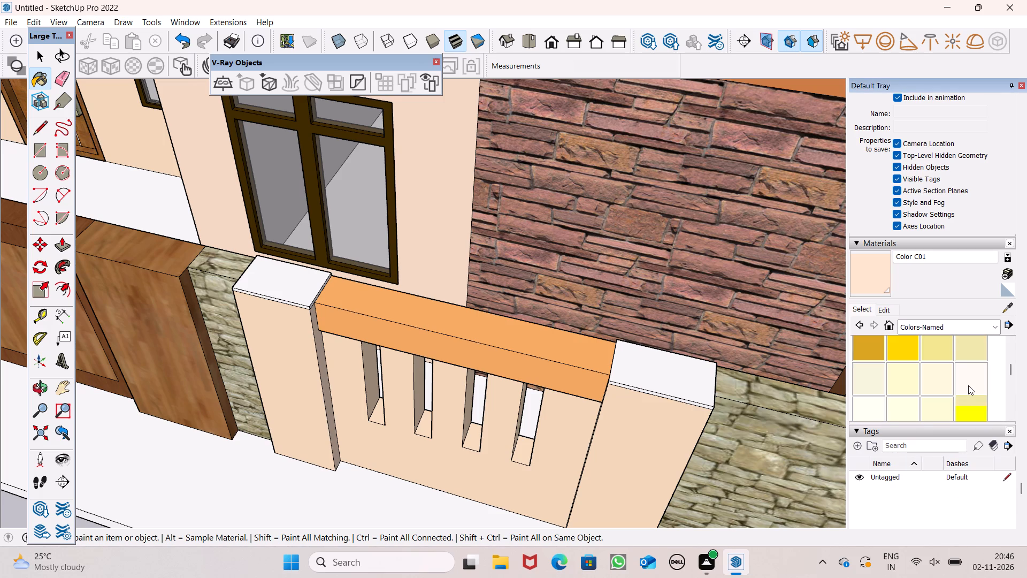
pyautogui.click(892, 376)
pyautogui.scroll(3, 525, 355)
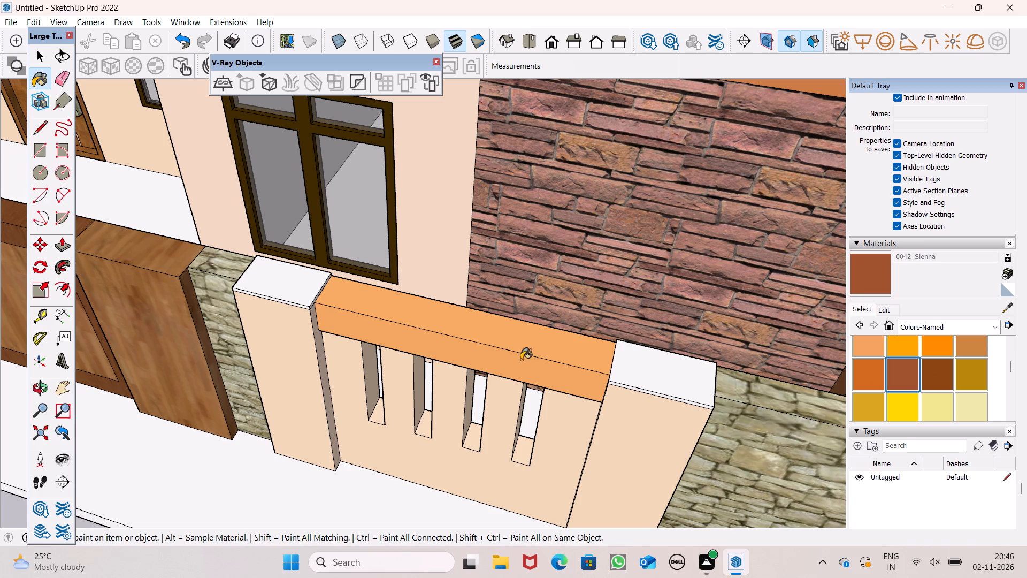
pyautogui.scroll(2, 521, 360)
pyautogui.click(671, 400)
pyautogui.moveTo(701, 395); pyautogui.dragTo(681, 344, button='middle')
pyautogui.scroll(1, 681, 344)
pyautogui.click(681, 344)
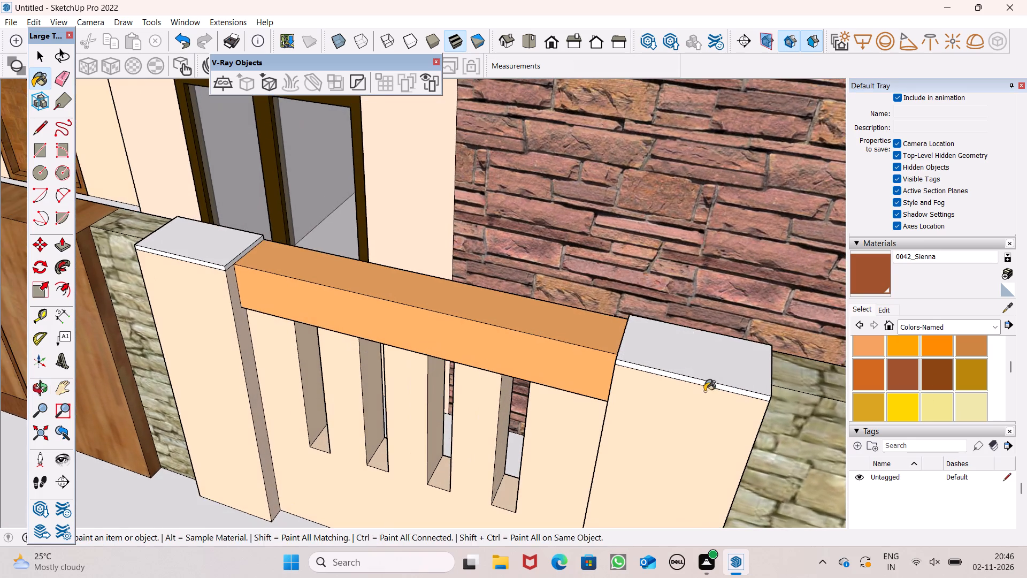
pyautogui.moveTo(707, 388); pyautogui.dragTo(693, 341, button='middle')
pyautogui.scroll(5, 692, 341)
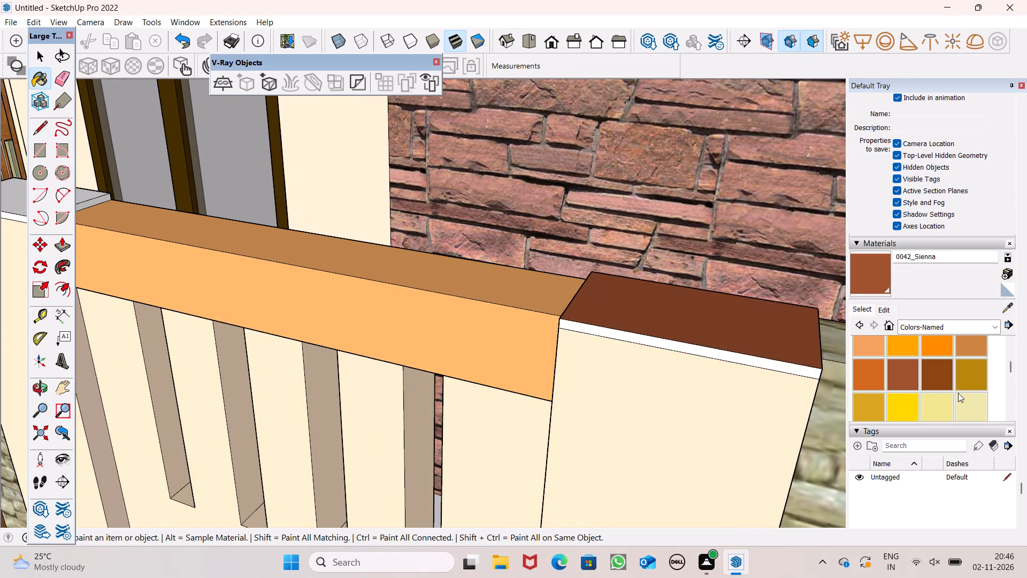
# Paint the top and street-facing edge of the farther compound-wall pillar's cap with 0132_LightGray from Colors-Named.
pyautogui.scroll(-3, 958, 393)
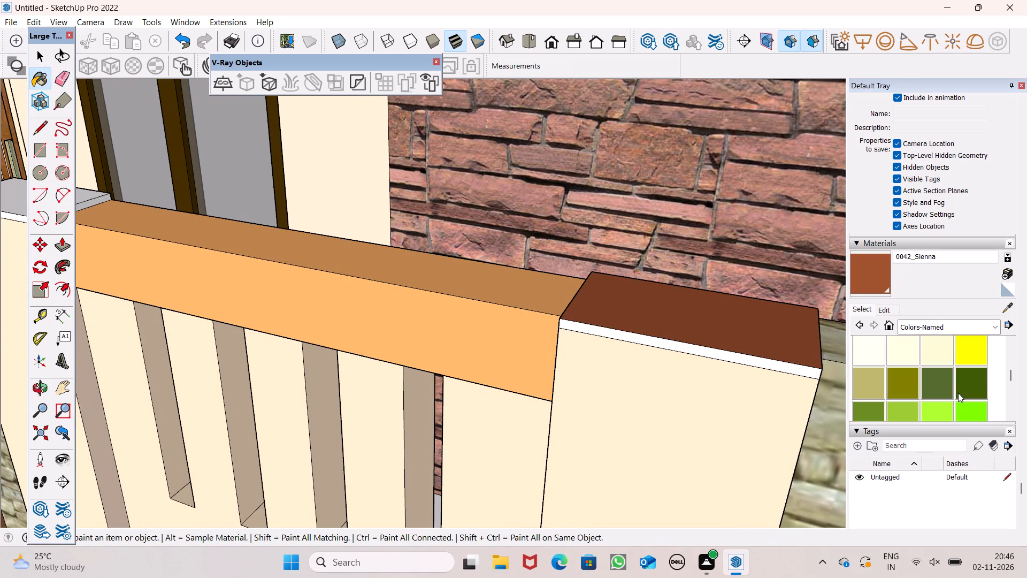
pyautogui.scroll(-7, 958, 393)
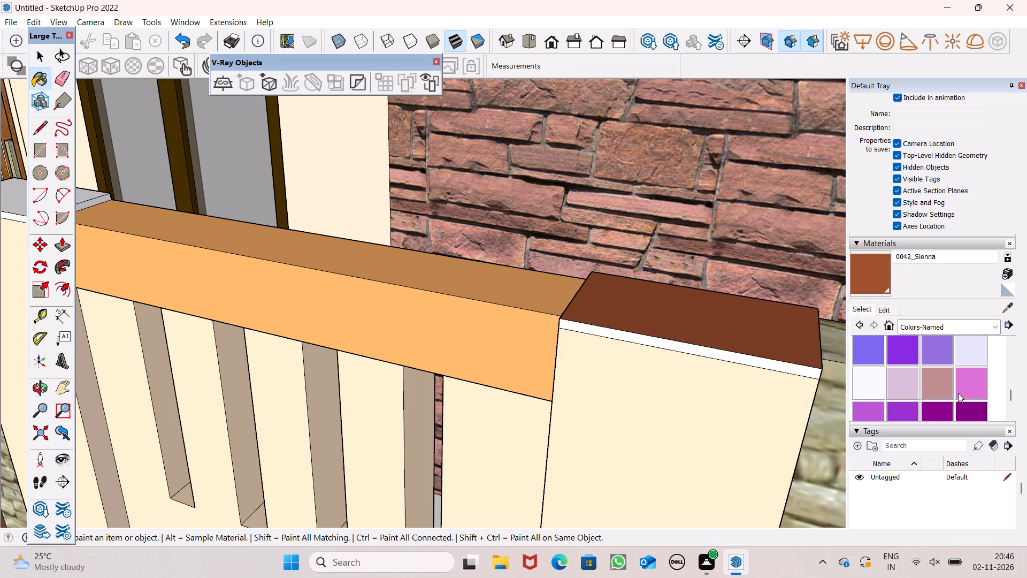
pyautogui.scroll(-2, 957, 386)
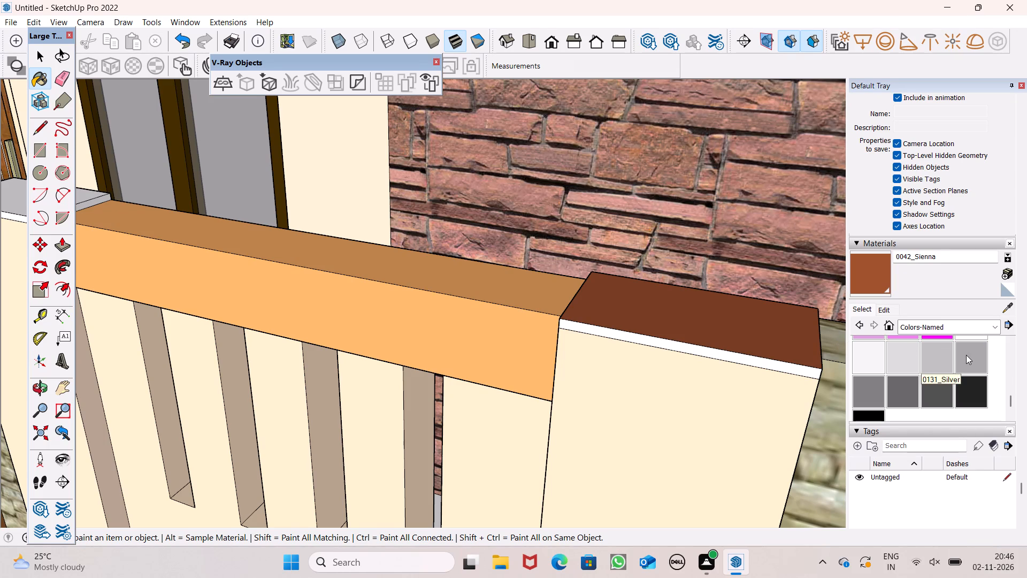
pyautogui.click(967, 355)
pyautogui.scroll(5, 675, 338)
pyautogui.click(657, 315)
pyautogui.click(646, 347)
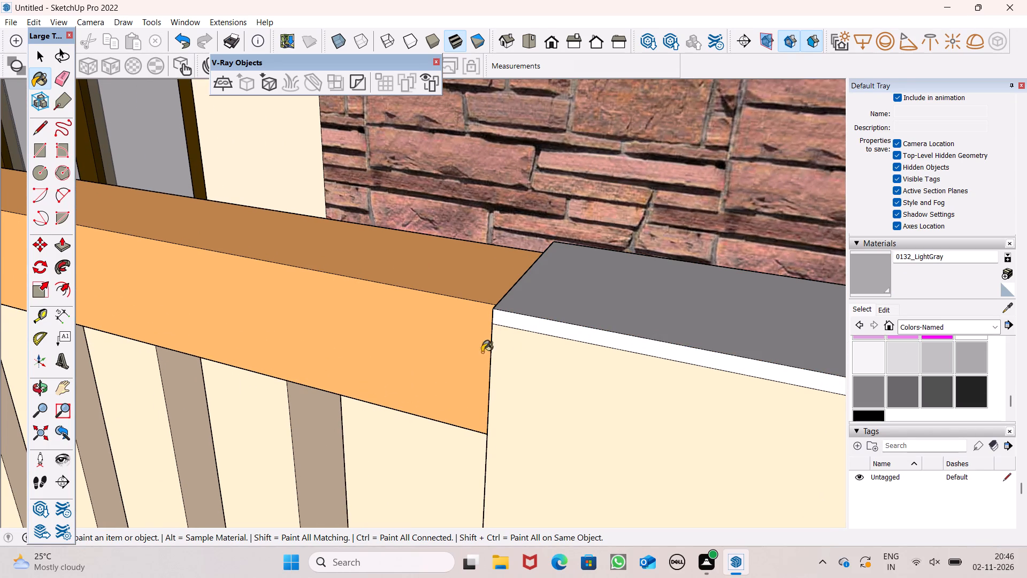
# Paint the remaining side edges of the farther compound-wall pillar's cap with 0132_LightGray.
pyautogui.moveTo(482, 352); pyautogui.dragTo(873, 241, button='middle')
pyautogui.scroll(1, 873, 241)
pyautogui.scroll(3, 630, 209)
pyautogui.click(588, 219)
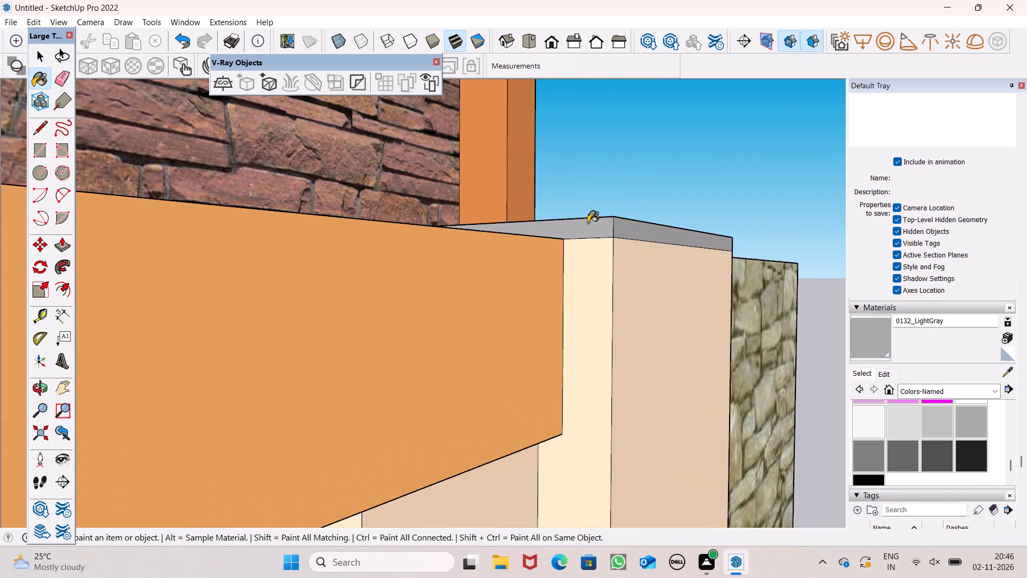
pyautogui.moveTo(685, 233); pyautogui.dragTo(0, 309, button='middle')
pyautogui.click(167, 389)
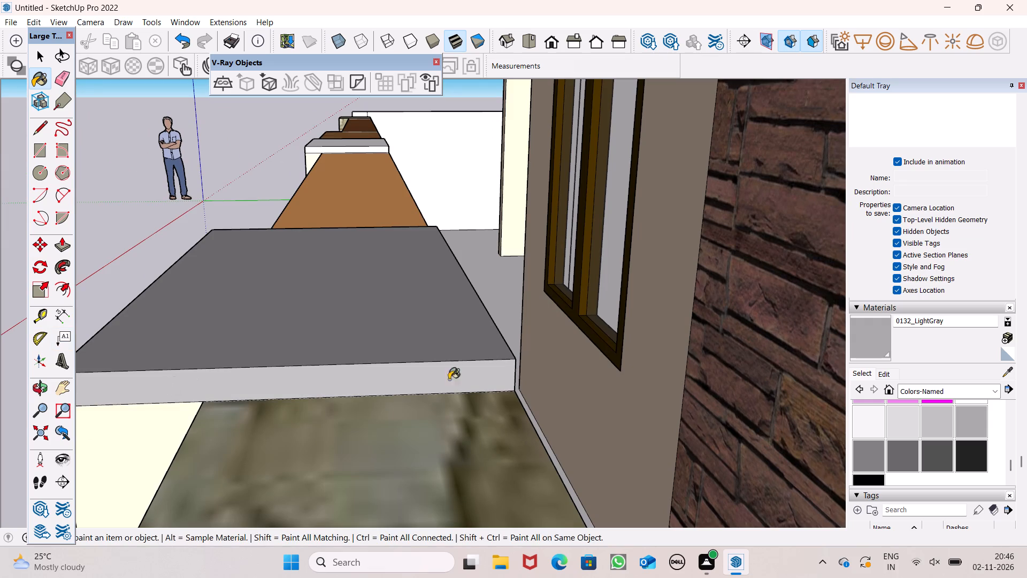
pyautogui.moveTo(289, 379); pyautogui.dragTo(108, 369, button='middle')
pyautogui.click(522, 372)
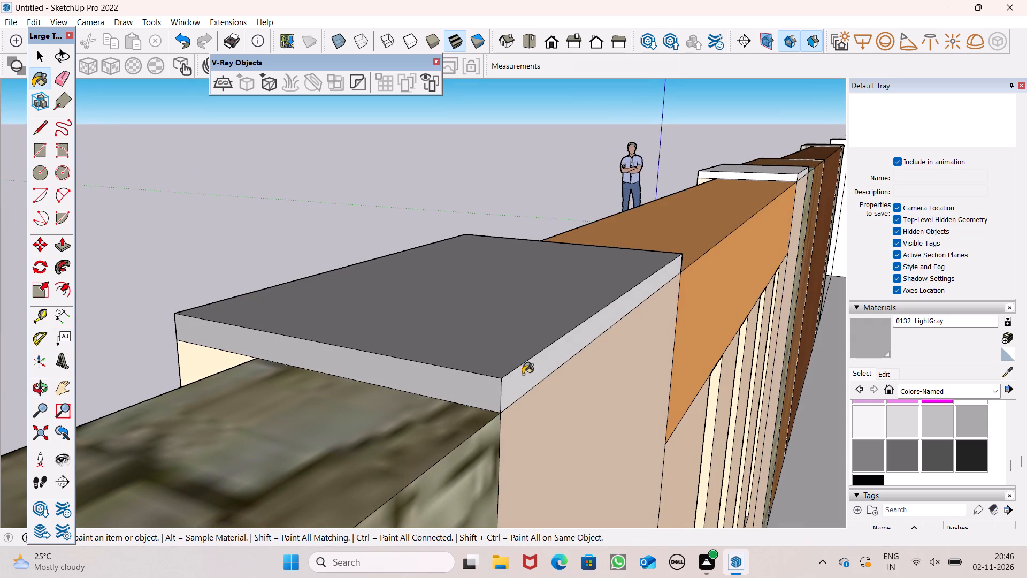
pyautogui.moveTo(450, 376); pyautogui.dragTo(911, 318, button='middle')
pyautogui.click(447, 316)
# Paint the top, street-facing edge and rail-side edge of the cap on the pillar nearer the gate with 0132_LightGray.
pyautogui.scroll(-7, 582, 290)
pyautogui.scroll(-11, 656, 323)
pyautogui.scroll(8, 195, 275)
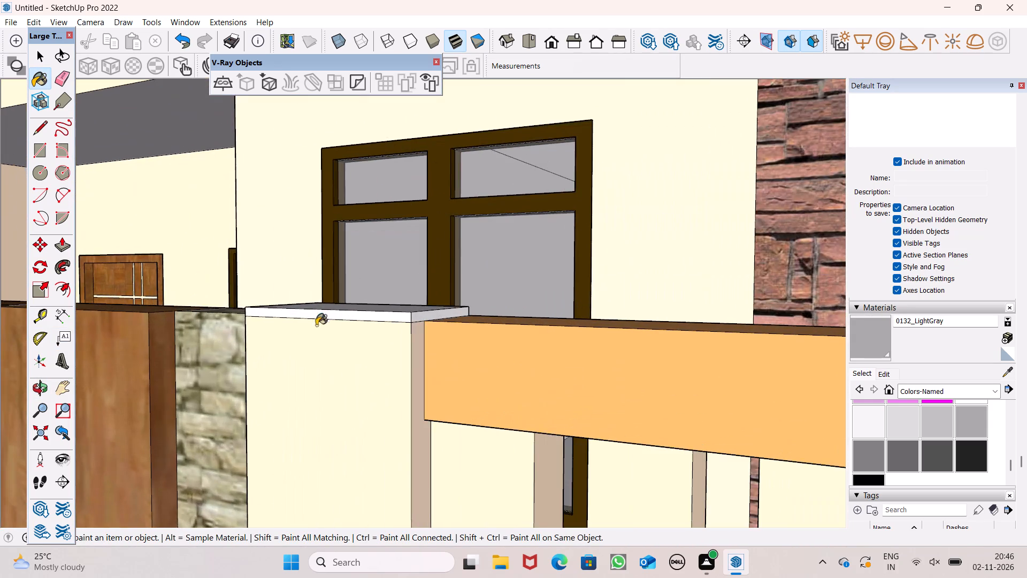
pyautogui.scroll(7, 338, 316)
pyautogui.click(404, 310)
pyautogui.moveTo(495, 309); pyautogui.dragTo(378, 400, button='middle')
pyautogui.click(405, 354)
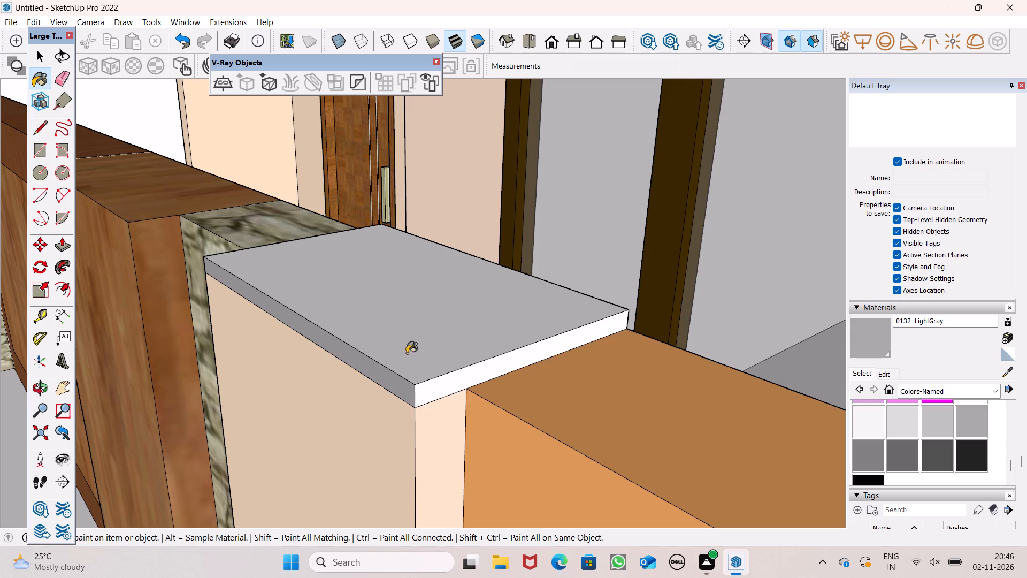
pyautogui.click(435, 380)
pyautogui.click(386, 384)
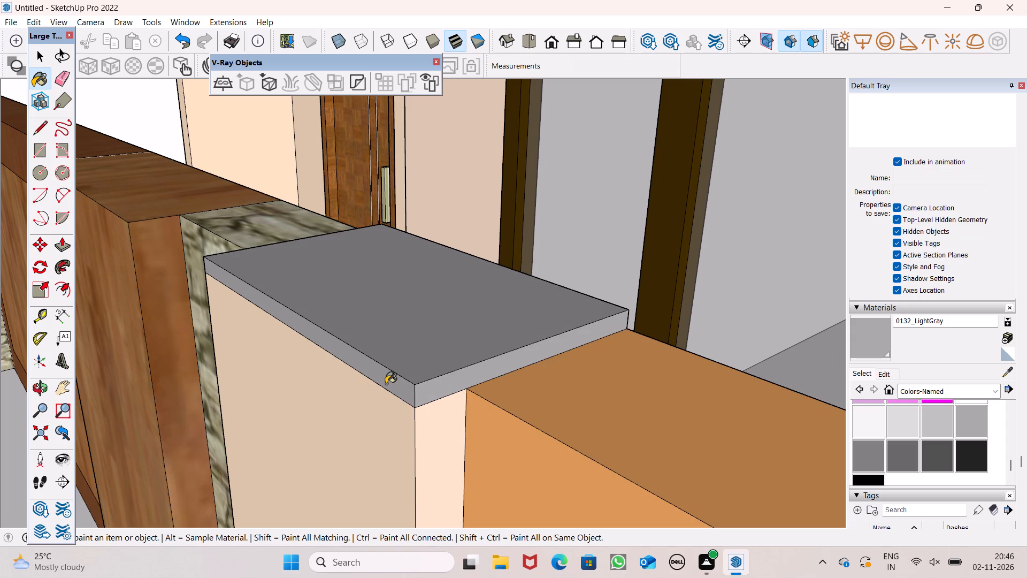
# Paint the gate-side and house-facing edges of the nearer pillar's cap with 0132_LightGray.
pyautogui.moveTo(315, 391); pyautogui.dragTo(1014, 324, button='middle')
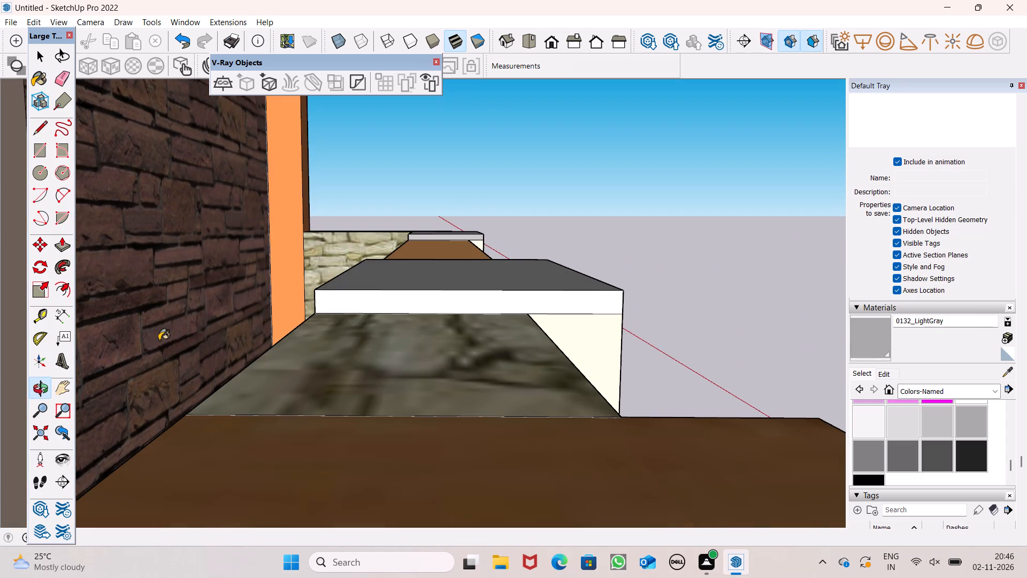
pyautogui.scroll(3, 287, 303)
pyautogui.scroll(-4, 415, 296)
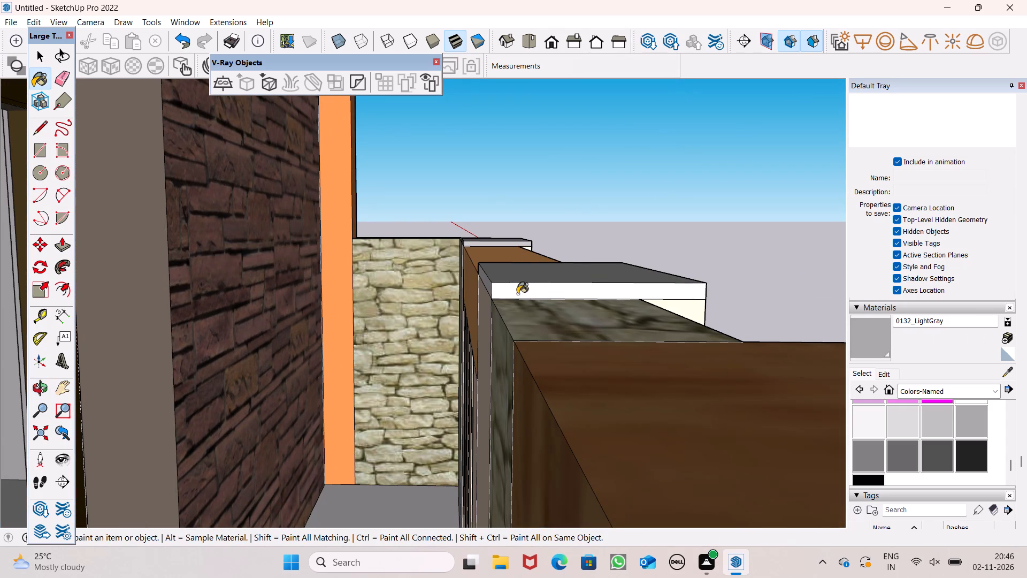
pyautogui.click(517, 294)
pyautogui.moveTo(449, 292); pyautogui.dragTo(493, 301, button='middle')
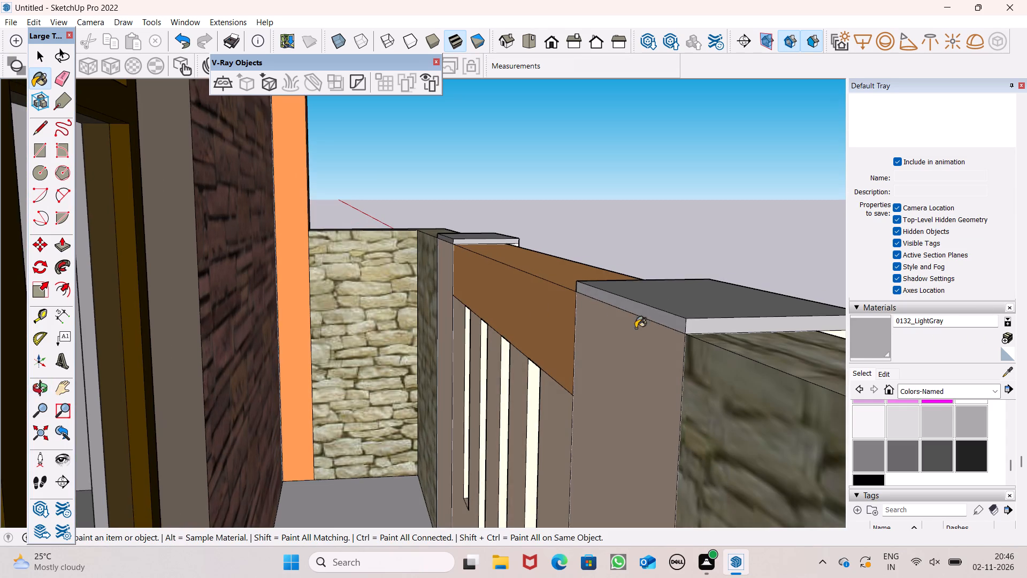
pyautogui.scroll(3, 665, 327)
pyautogui.click(658, 314)
pyautogui.moveTo(631, 307); pyautogui.dragTo(326, 345, button='middle')
pyautogui.scroll(1, 322, 342)
pyautogui.scroll(-6, 368, 312)
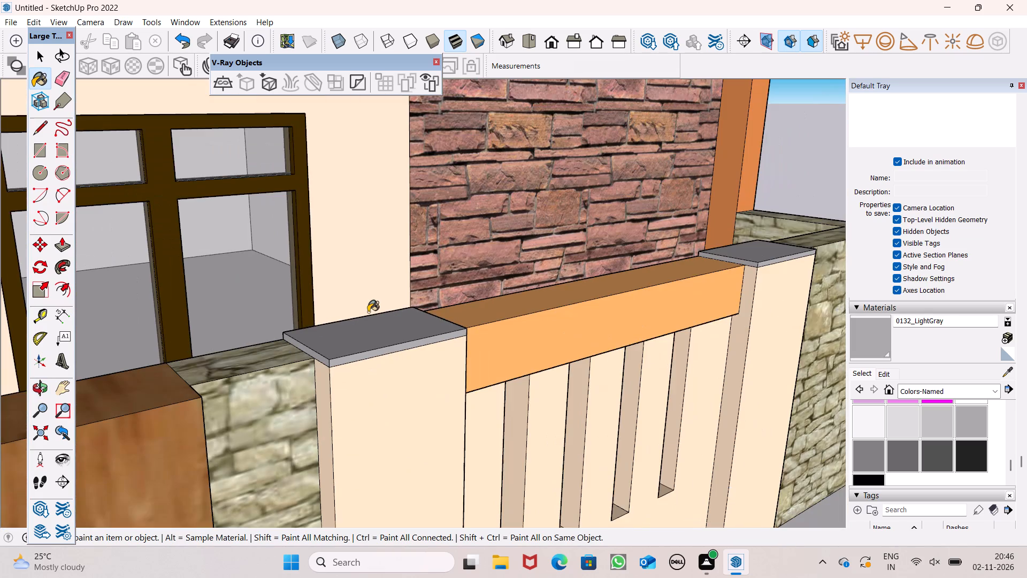
pyautogui.scroll(6, 319, 341)
pyautogui.click(316, 363)
# Examine the painted compound wall and house front from street level and from above.
pyautogui.scroll(-6, 458, 280)
pyautogui.moveTo(526, 283); pyautogui.dragTo(289, 299, button='middle')
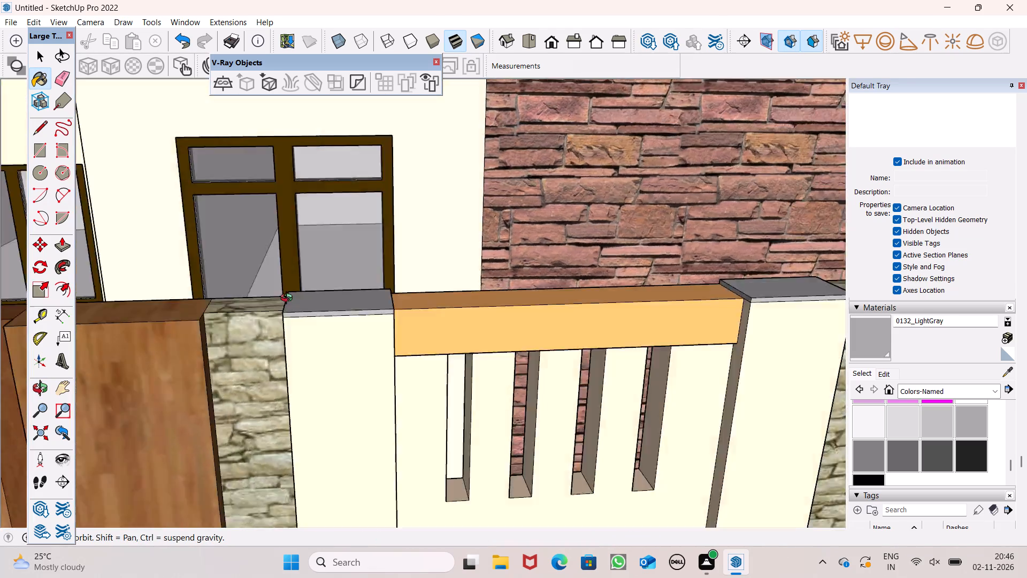
pyautogui.moveTo(289, 299); pyautogui.dragTo(224, 252, button='middle')
pyautogui.scroll(-5, 439, 266)
pyautogui.scroll(-10, 522, 235)
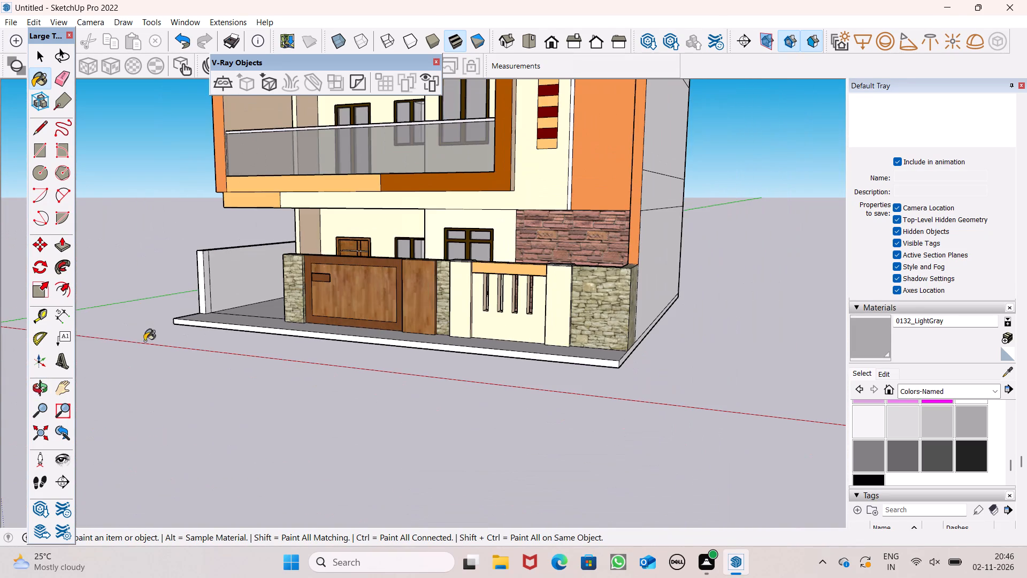
pyautogui.scroll(-3, 446, 293)
pyautogui.moveTo(316, 399); pyautogui.dragTo(644, 538, button='middle')
# Switch the material library from named colours to the Colors collection.
pyautogui.scroll(1, 594, 465)
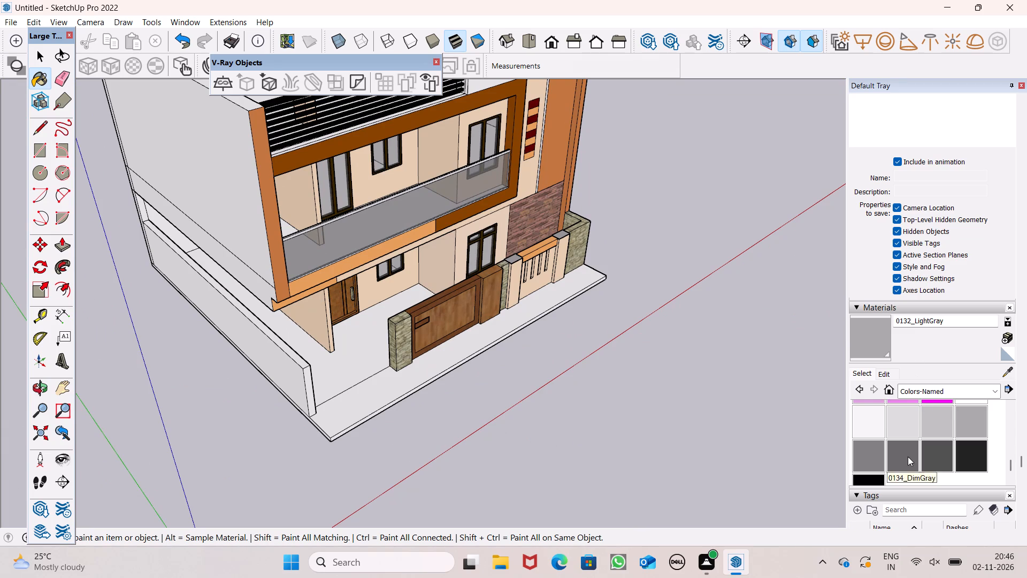
pyautogui.scroll(14, 905, 456)
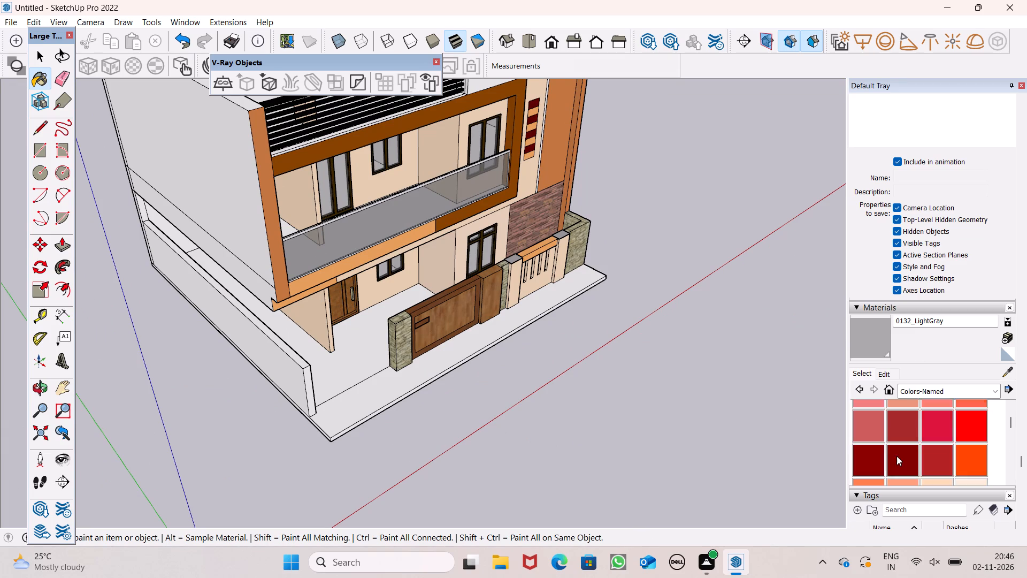
pyautogui.scroll(2, 896, 456)
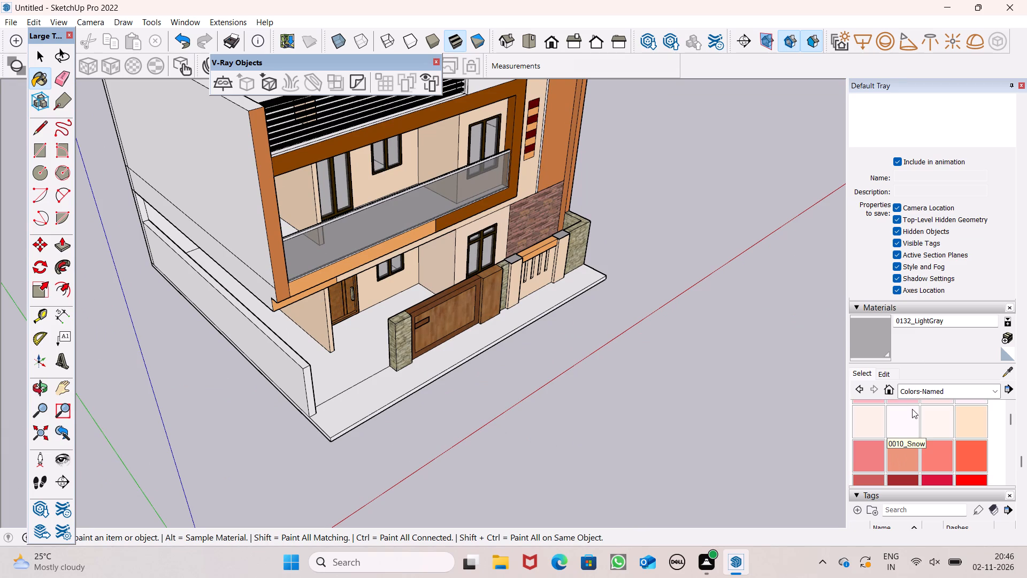
pyautogui.scroll(2, 914, 433)
pyautogui.click(914, 455)
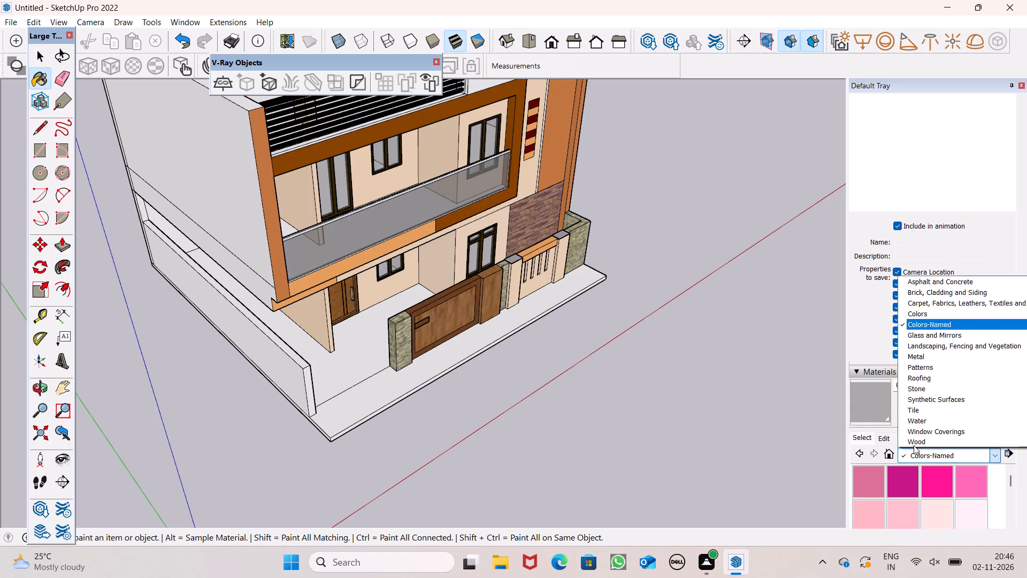
pyautogui.click(909, 316)
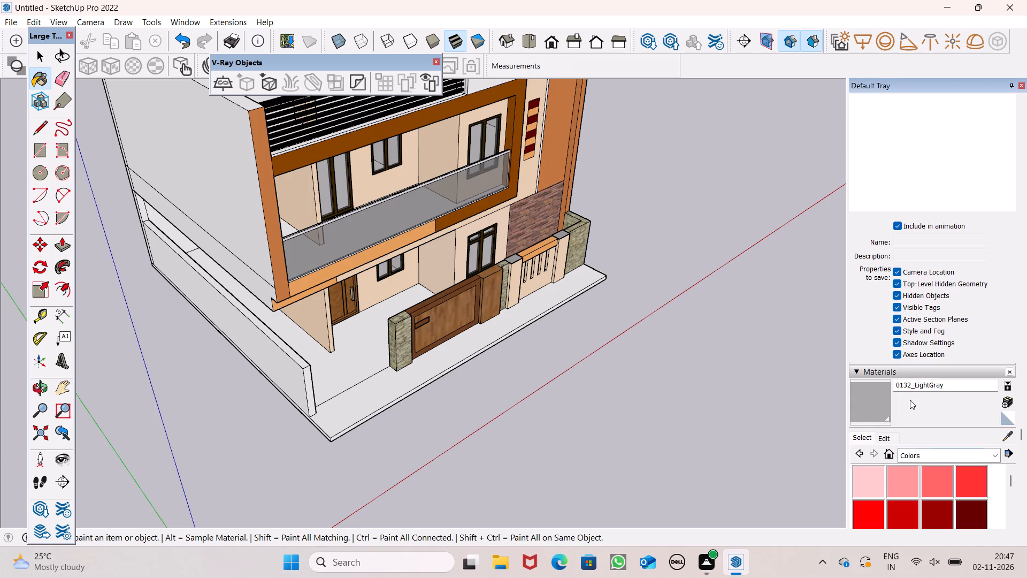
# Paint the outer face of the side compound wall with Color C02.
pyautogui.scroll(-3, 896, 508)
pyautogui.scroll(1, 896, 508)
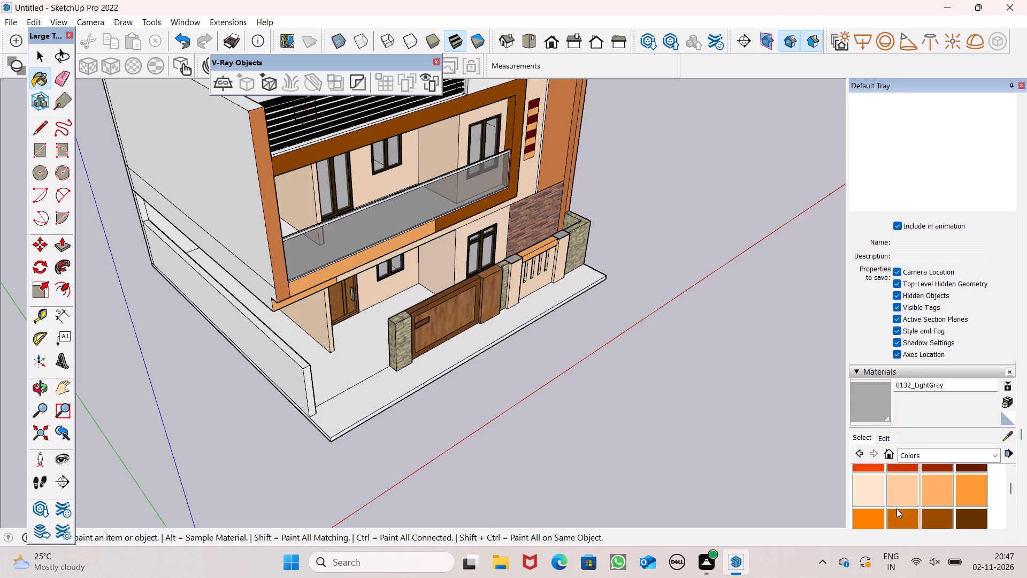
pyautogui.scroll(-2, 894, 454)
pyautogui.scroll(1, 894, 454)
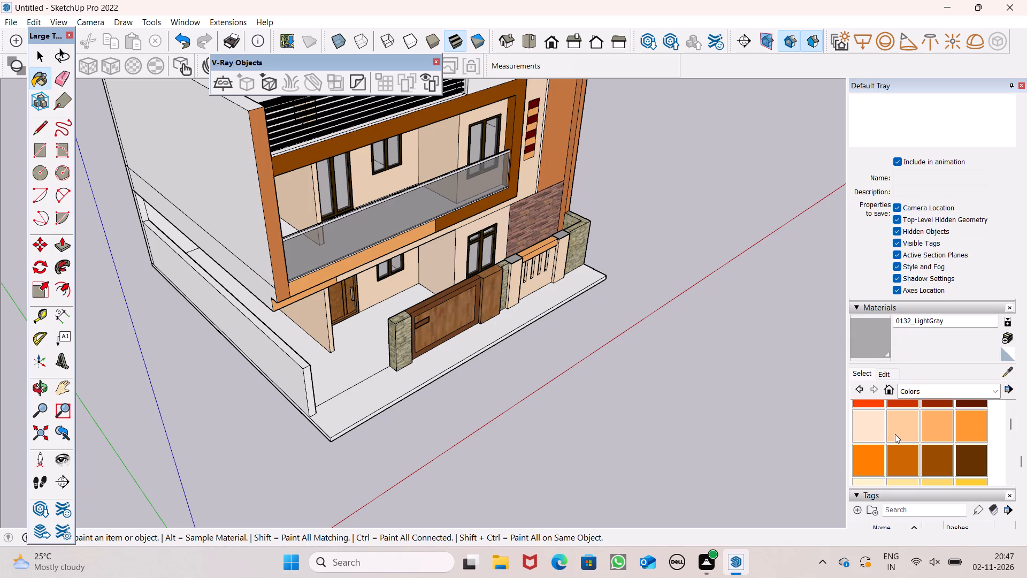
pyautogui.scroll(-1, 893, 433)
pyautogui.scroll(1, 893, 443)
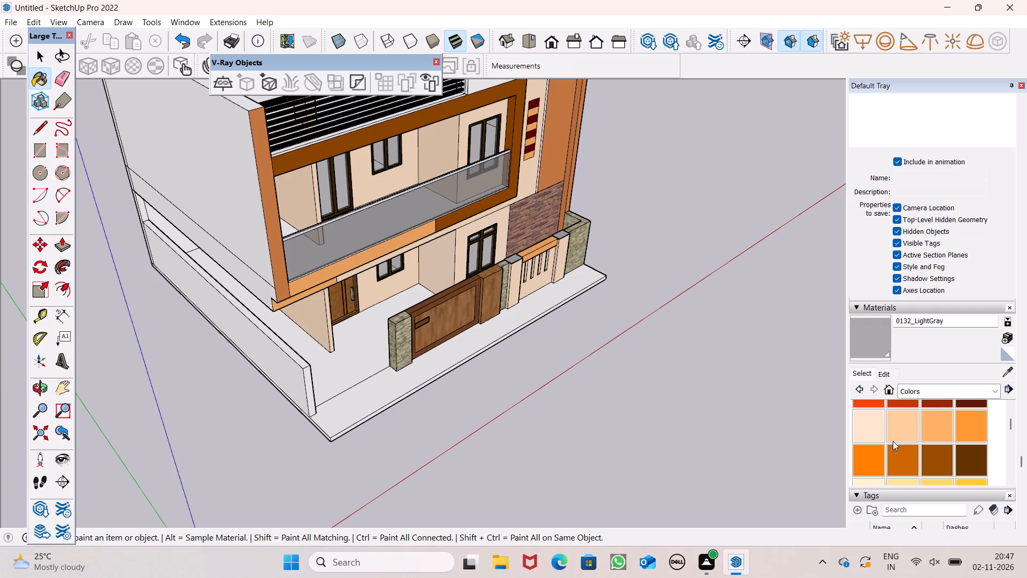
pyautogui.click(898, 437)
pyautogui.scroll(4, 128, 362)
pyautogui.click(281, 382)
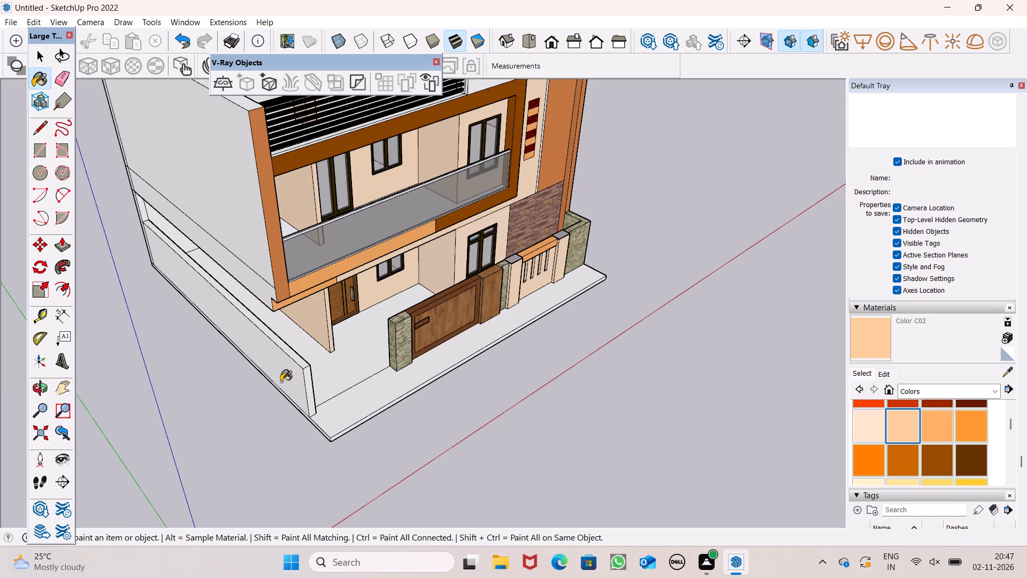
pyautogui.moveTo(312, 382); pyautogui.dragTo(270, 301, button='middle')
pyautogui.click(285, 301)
# Erase the extra vertical edge near the street end of the side compound wall.
pyautogui.scroll(1, 302, 332)
pyautogui.moveTo(302, 332); pyautogui.dragTo(273, 341, button='middle')
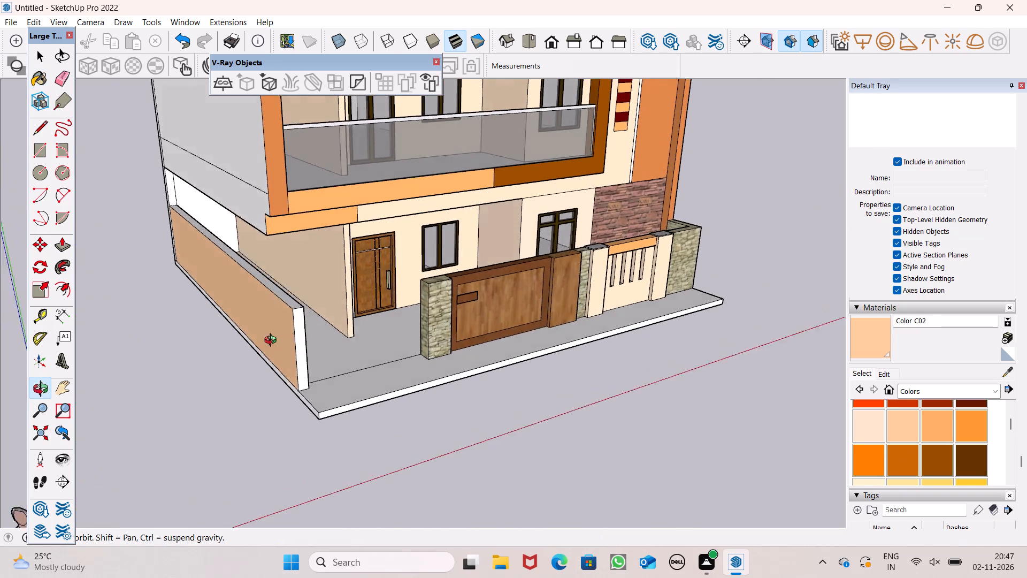
pyautogui.moveTo(273, 341); pyautogui.dragTo(11, 313, button='middle')
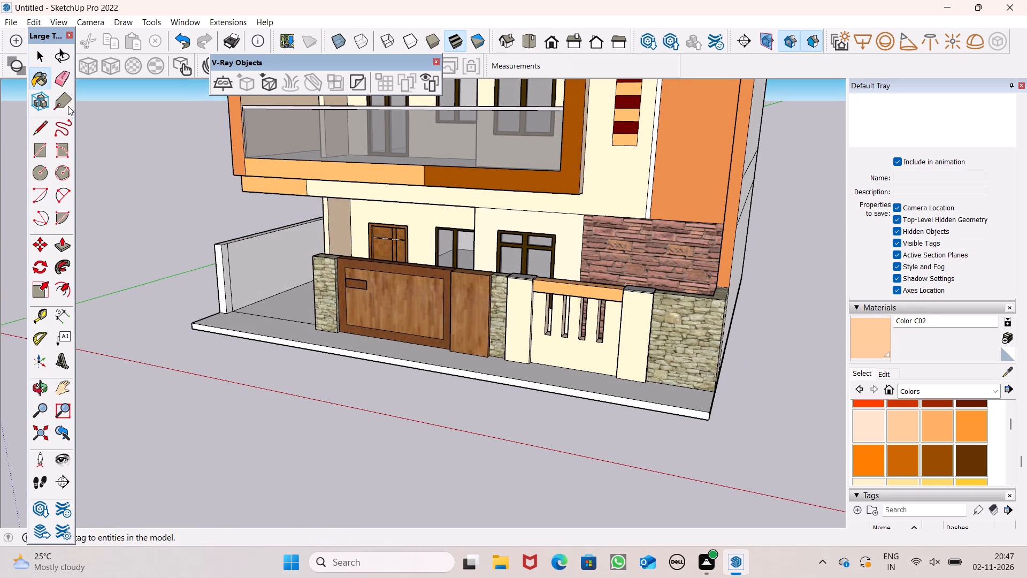
pyautogui.click(64, 75)
pyautogui.moveTo(231, 285); pyautogui.dragTo(231, 278)
# Paint the outer face of the side compound wall with Color C01.
pyautogui.scroll(-2, 241, 300)
pyautogui.moveTo(206, 330); pyautogui.dragTo(420, 378, button='middle')
pyautogui.scroll(1, 420, 378)
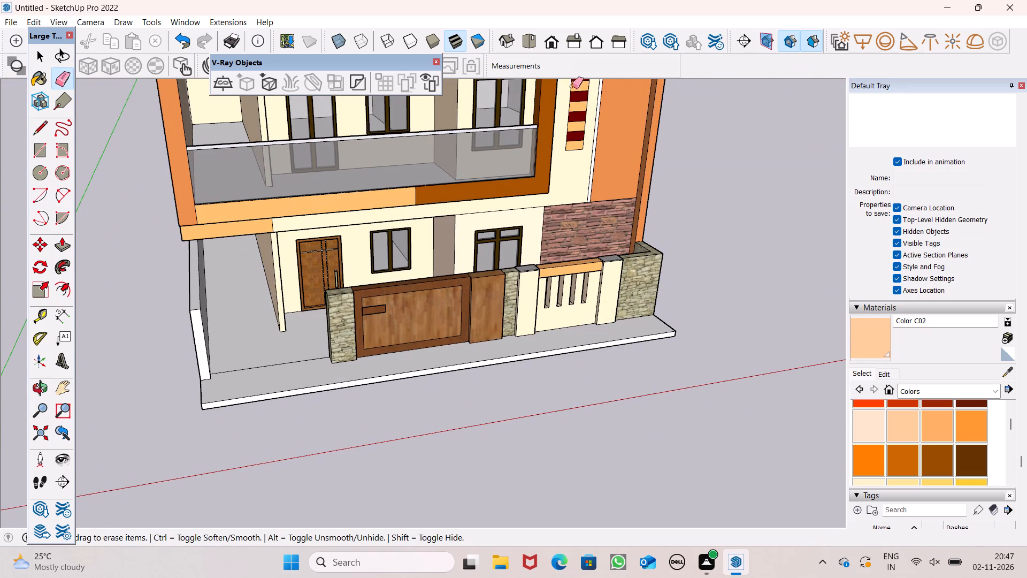
pyautogui.scroll(-2, 827, 178)
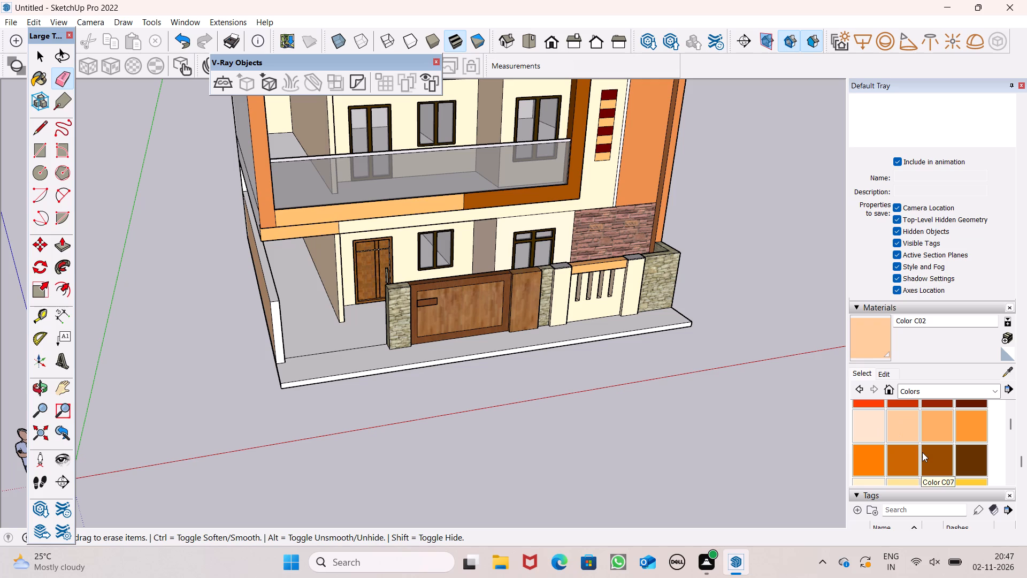
pyautogui.scroll(-1, 919, 445)
pyautogui.scroll(1, 921, 444)
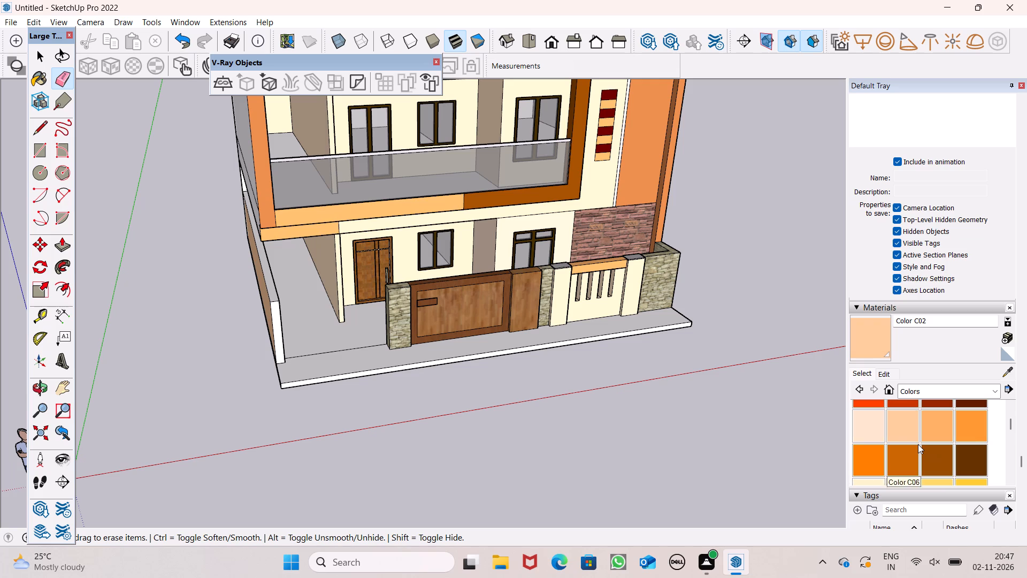
pyautogui.scroll(1, 918, 444)
pyautogui.scroll(-1, 893, 447)
pyautogui.click(865, 425)
pyautogui.scroll(4, 309, 268)
pyautogui.moveTo(314, 304); pyautogui.dragTo(576, 199, button='middle')
pyautogui.click(484, 288)
# Paint the side compound wall's inner face and the white wall faces at the far end of the side passage with Color C01.
pyautogui.scroll(-3, 646, 191)
pyautogui.moveTo(609, 267); pyautogui.dragTo(423, 330, button='middle')
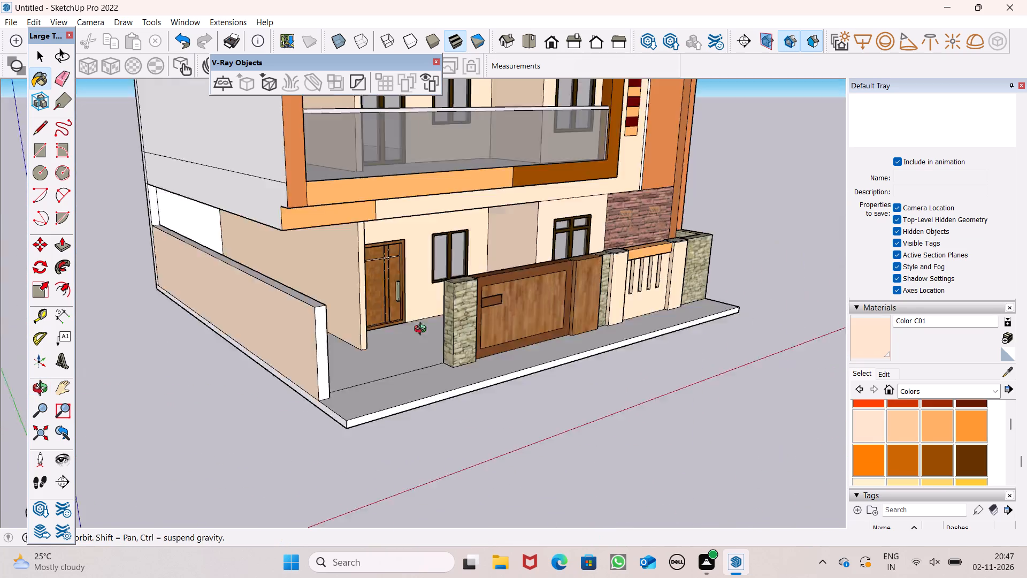
pyautogui.moveTo(423, 330); pyautogui.dragTo(281, 324, button='middle')
pyautogui.scroll(6, 218, 257)
pyautogui.click(191, 278)
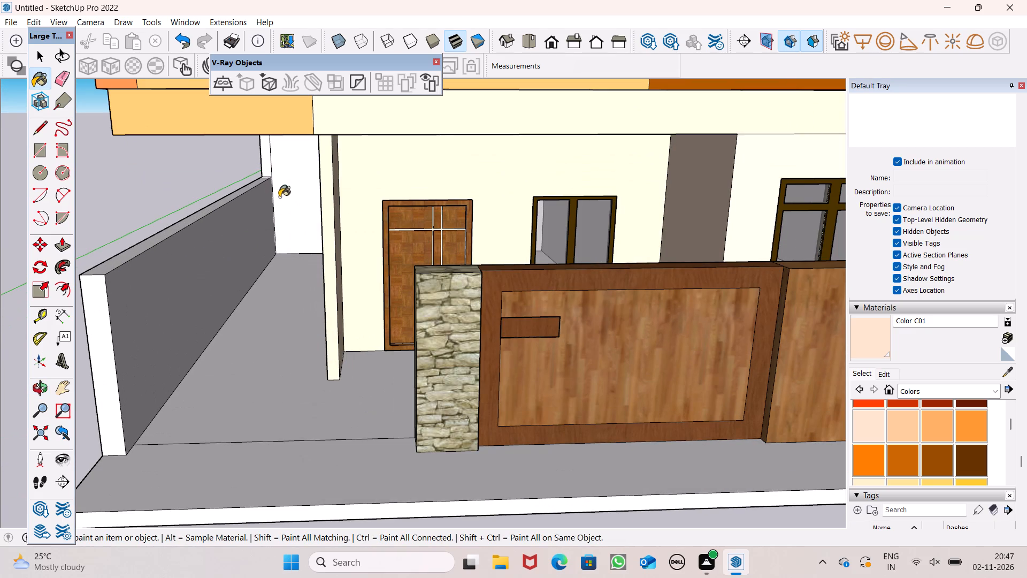
pyautogui.click(279, 197)
pyautogui.click(270, 161)
# Paint the street-facing end and the top of the side compound wall with Color C01.
pyautogui.scroll(-6, 622, 102)
pyautogui.moveTo(420, 254); pyautogui.dragTo(231, 228, button='middle')
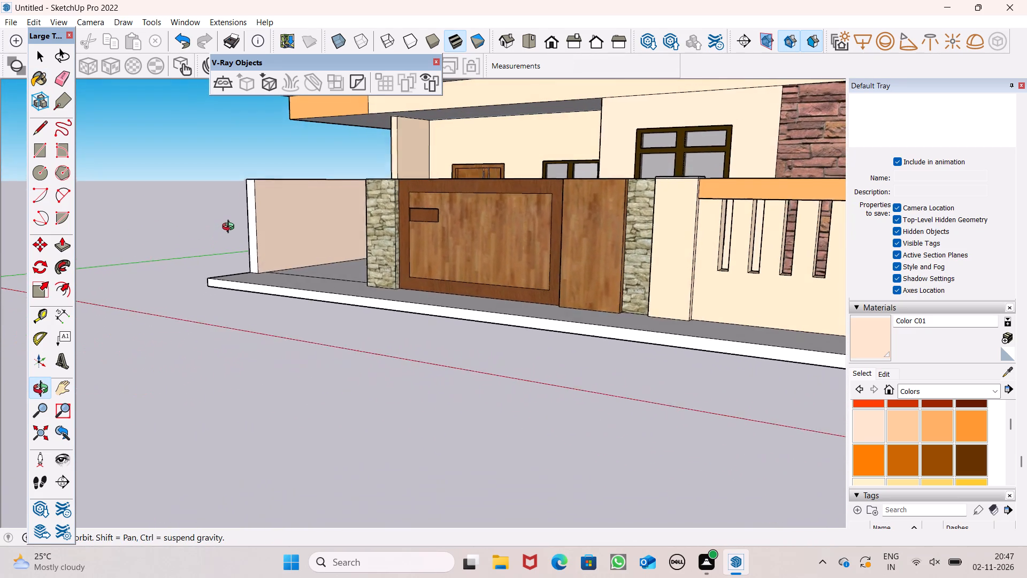
pyautogui.moveTo(231, 228); pyautogui.dragTo(234, 224, button='middle')
pyautogui.scroll(5, 262, 204)
pyautogui.click(248, 201)
pyautogui.moveTo(303, 193); pyautogui.dragTo(409, 264, button='middle')
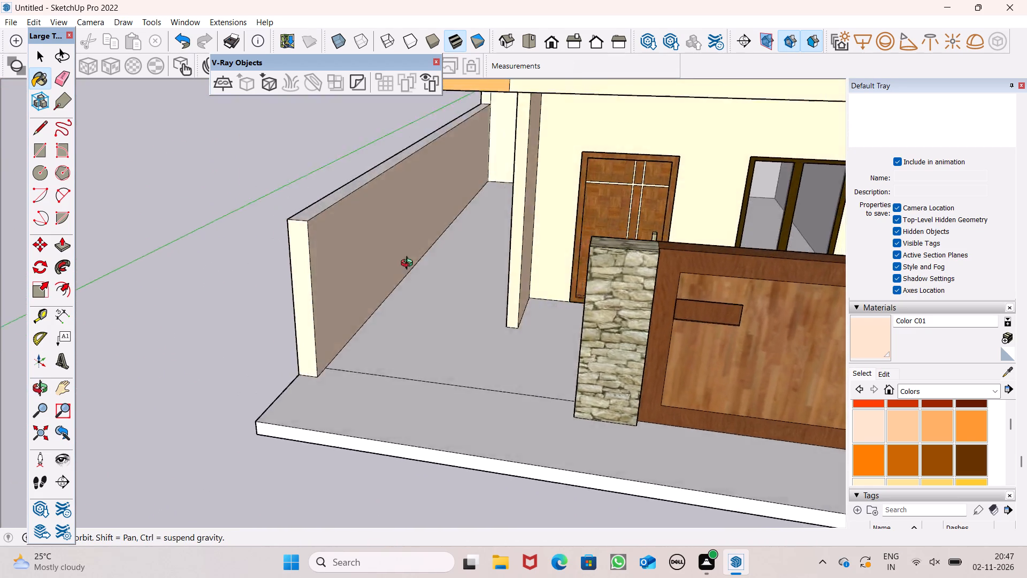
pyautogui.moveTo(409, 264); pyautogui.dragTo(575, 336, button='middle')
pyautogui.click(455, 307)
# Paint the underside of the upper-floor overhang above the side passage with Color C01.
pyautogui.scroll(-6, 473, 330)
pyautogui.moveTo(437, 343); pyautogui.dragTo(453, 255, button='middle')
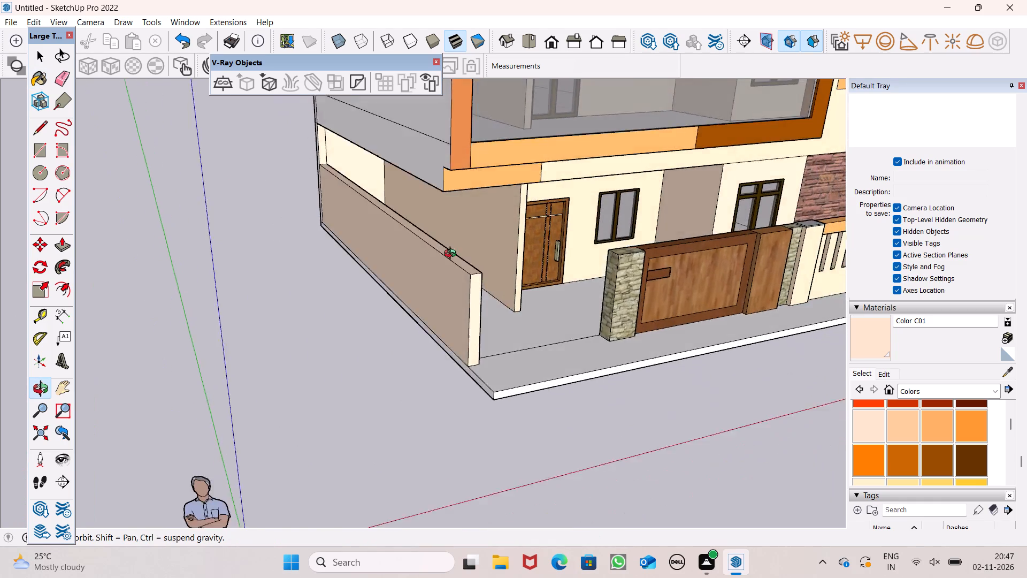
pyautogui.moveTo(453, 255); pyautogui.dragTo(482, 169, button='middle')
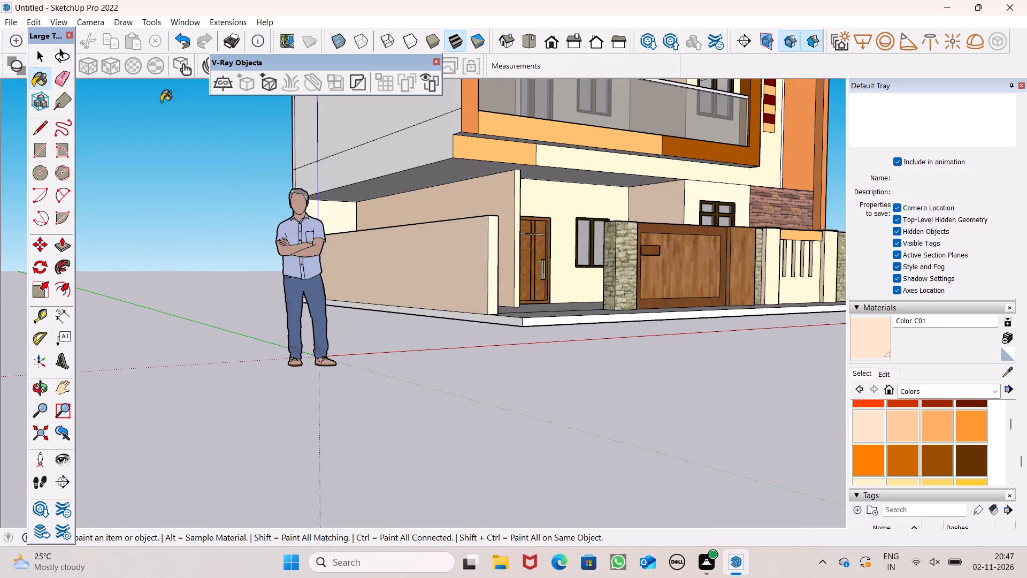
pyautogui.scroll(6, 283, 191)
pyautogui.click(484, 187)
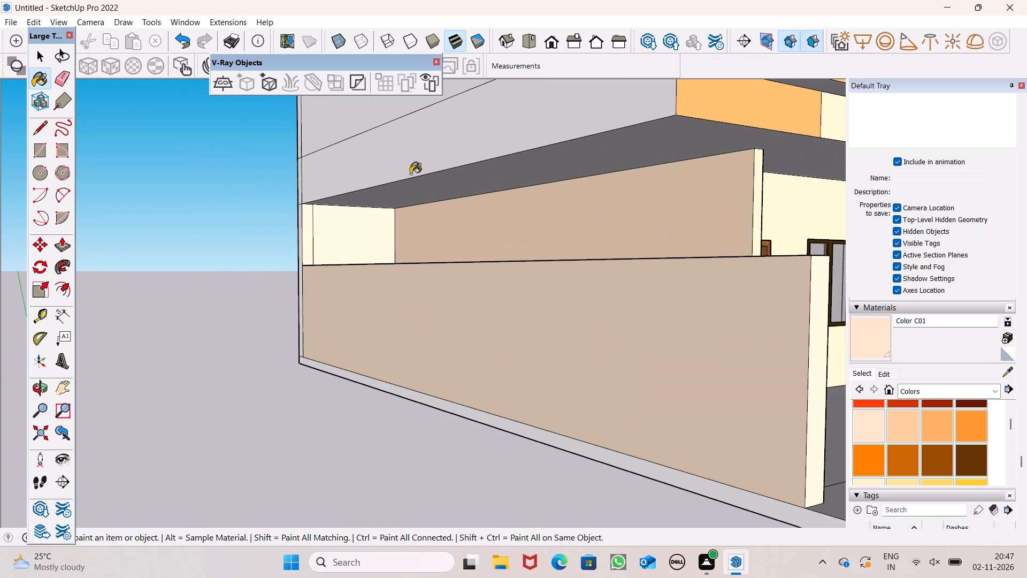
# Erase the vertical dividing edge on the wall at the far end of the side passage.
pyautogui.moveTo(57, 77); pyautogui.dragTo(64, 76)
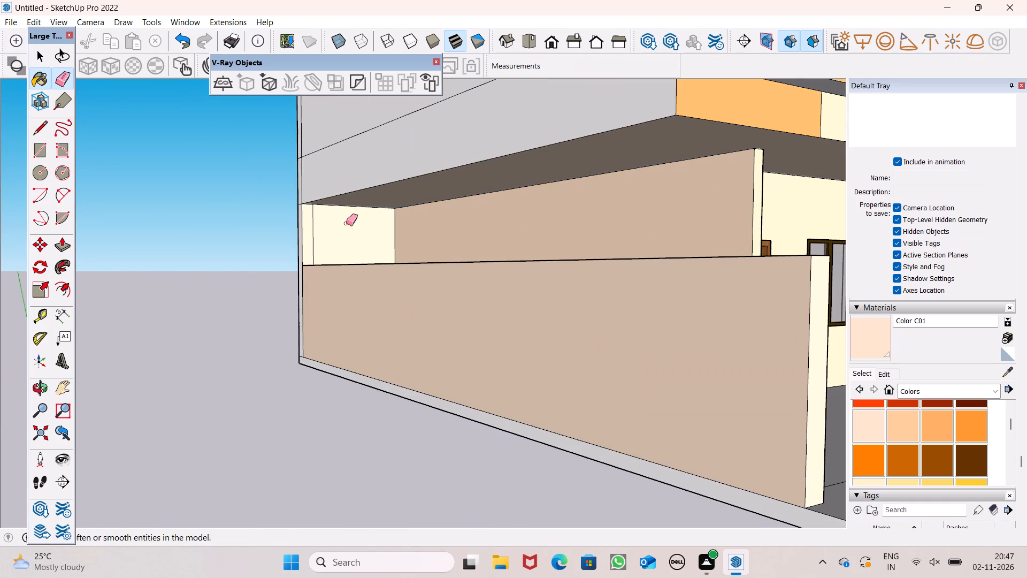
pyautogui.moveTo(314, 232); pyautogui.dragTo(321, 225)
# Examine the whole house front and side from a distance for remaining unpainted surfaces.
pyautogui.scroll(-7, 328, 207)
pyautogui.moveTo(394, 235); pyautogui.dragTo(336, 264, button='middle')
pyautogui.scroll(1, 420, 224)
pyautogui.scroll(-6, 425, 230)
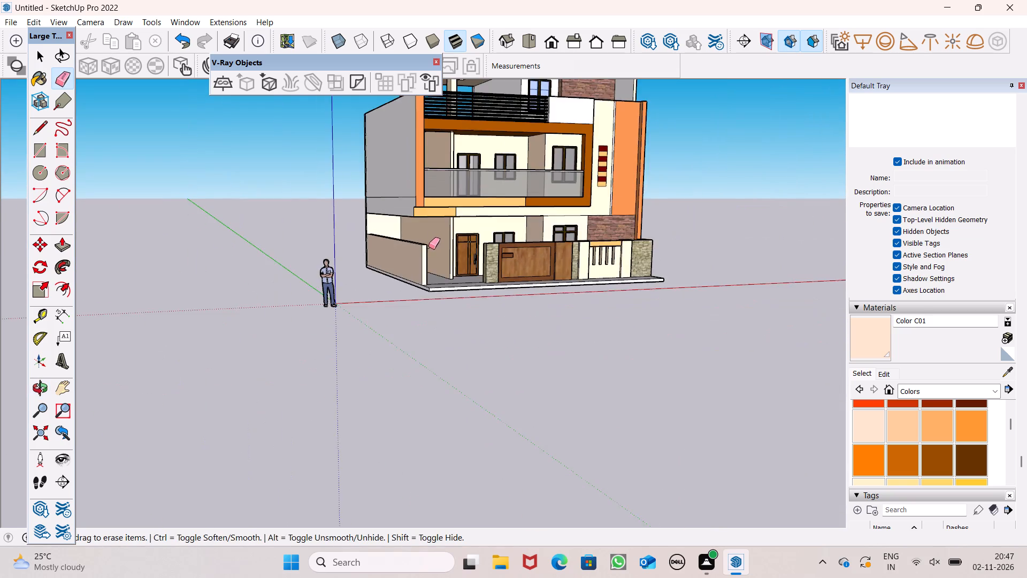
pyautogui.scroll(-5, 428, 247)
pyautogui.moveTo(577, 277); pyautogui.dragTo(461, 317, button='middle')
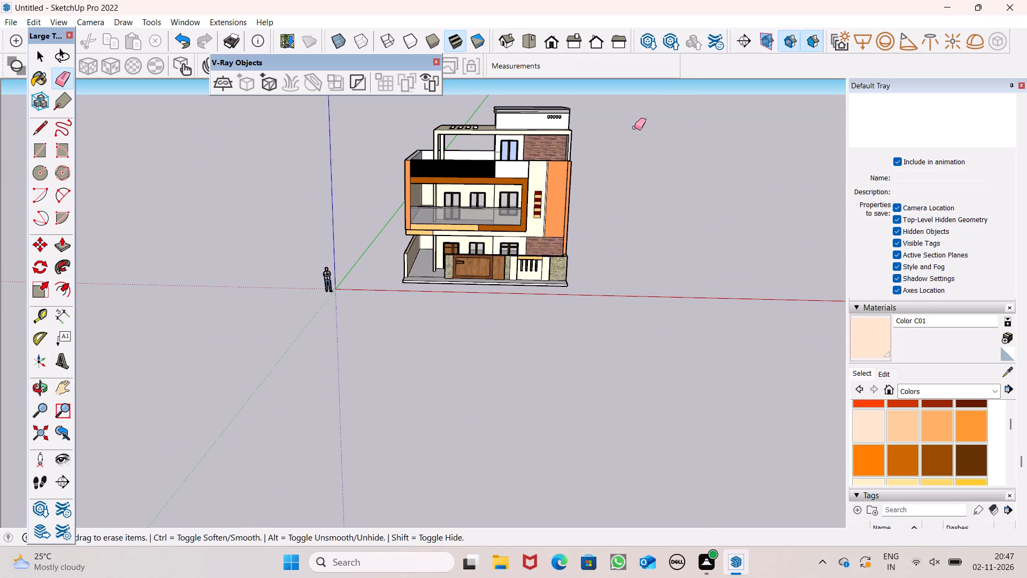
pyautogui.moveTo(638, 131); pyautogui.dragTo(660, 108, button='middle')
pyautogui.scroll(1, 660, 108)
pyautogui.scroll(7, 576, 110)
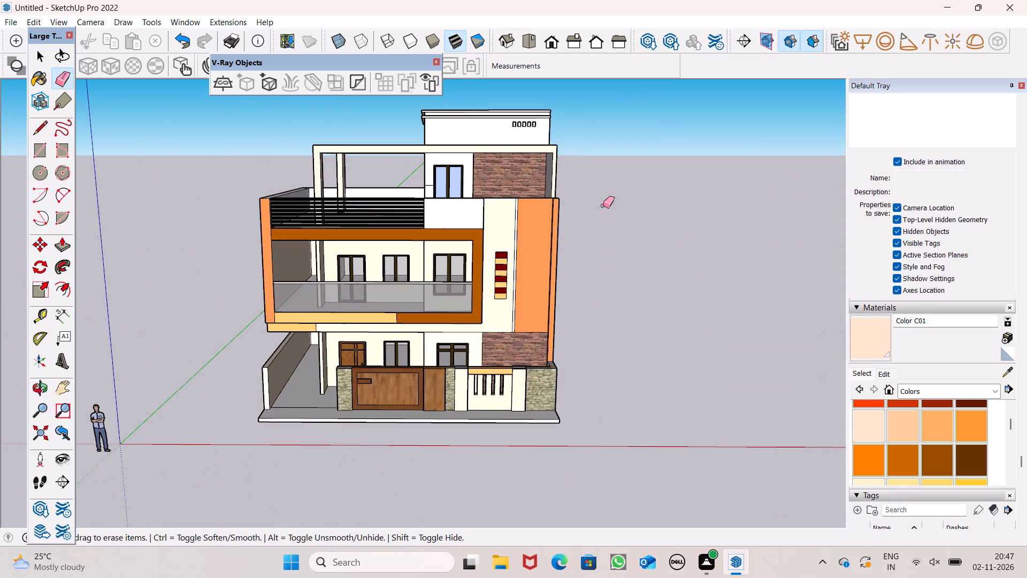
# Paint the front face and top of the solid terrace parapet beside the black railing with Color C01.
pyautogui.click(875, 348)
pyautogui.scroll(8, 373, 122)
pyautogui.moveTo(543, 283); pyautogui.dragTo(335, 283, button='middle')
pyautogui.click(371, 292)
pyautogui.moveTo(398, 300); pyautogui.dragTo(491, 374, button='middle')
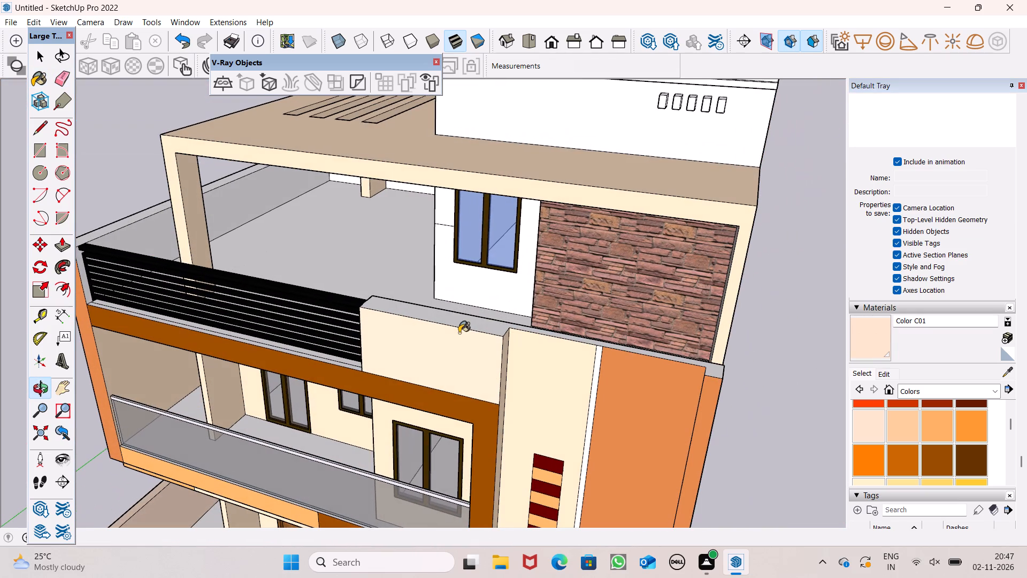
pyautogui.click(454, 322)
# Paint the inner face and adjoining narrow corner strip of the front terrace parapet with Color C01.
pyautogui.moveTo(537, 334); pyautogui.dragTo(257, 345, button='middle')
pyautogui.scroll(6, 345, 399)
pyautogui.moveTo(318, 417); pyautogui.dragTo(270, 409, button='middle')
pyautogui.scroll(1, 288, 425)
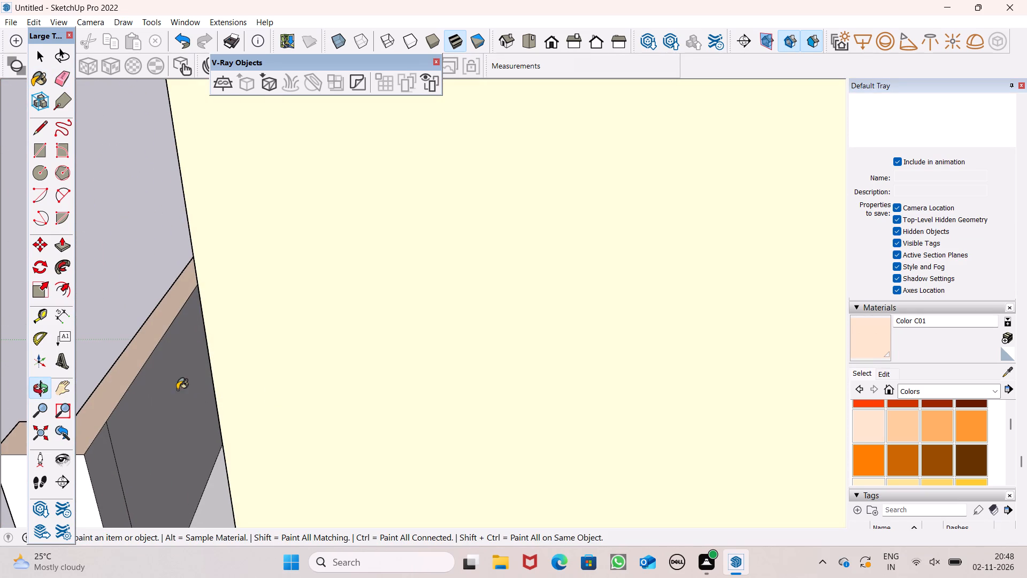
pyautogui.click(175, 389)
pyautogui.scroll(-6, 339, 238)
pyautogui.scroll(4, 218, 349)
pyautogui.scroll(-7, 219, 190)
pyautogui.scroll(4, 195, 339)
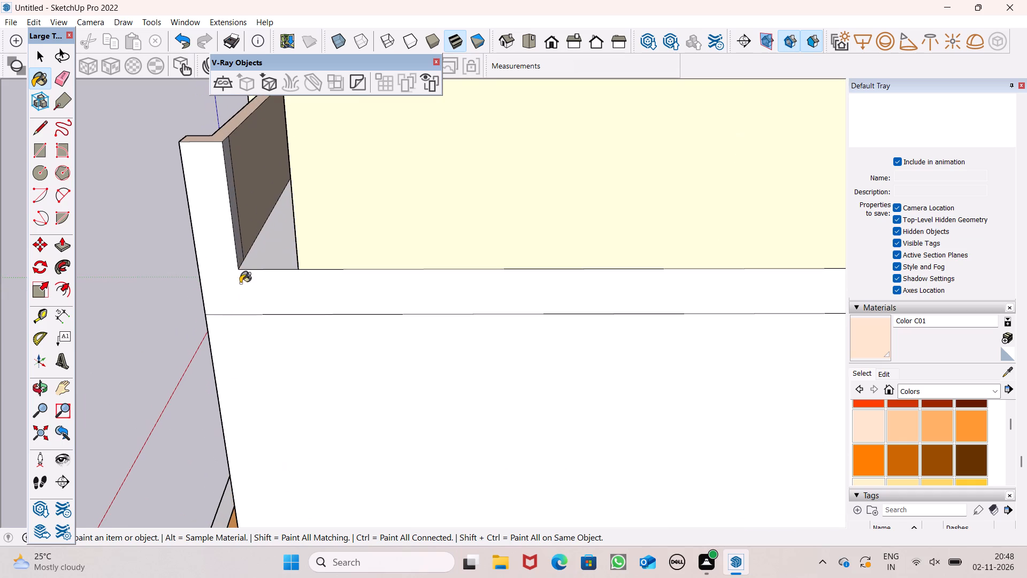
pyautogui.click(236, 256)
pyautogui.moveTo(258, 267); pyautogui.dragTo(225, 359, button='middle')
pyautogui.scroll(5, 208, 347)
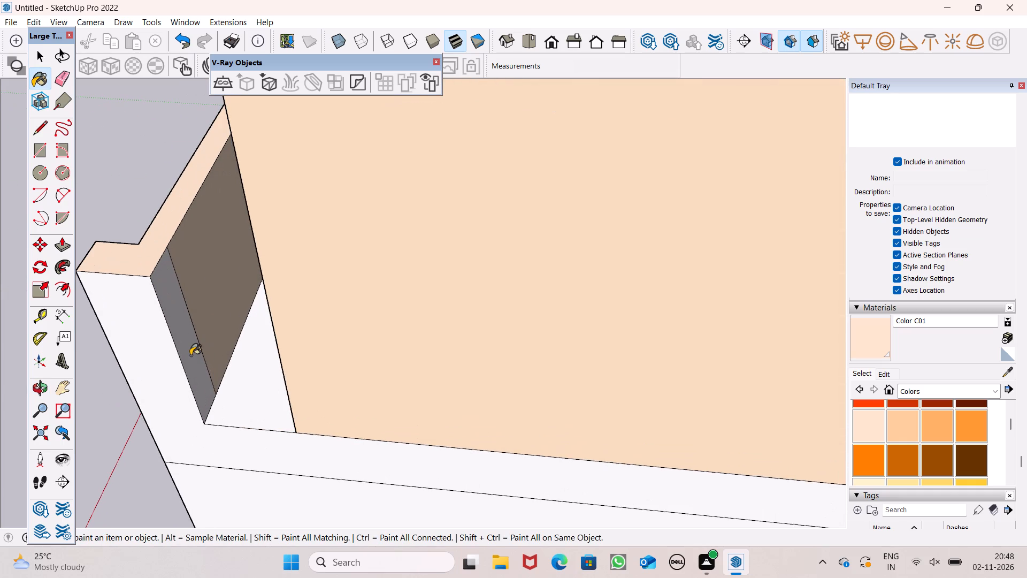
pyautogui.click(190, 355)
# Paint the outer side face of the terrace parapet and its band along the side wall with Color C01.
pyautogui.click(173, 392)
pyautogui.scroll(-6, 359, 256)
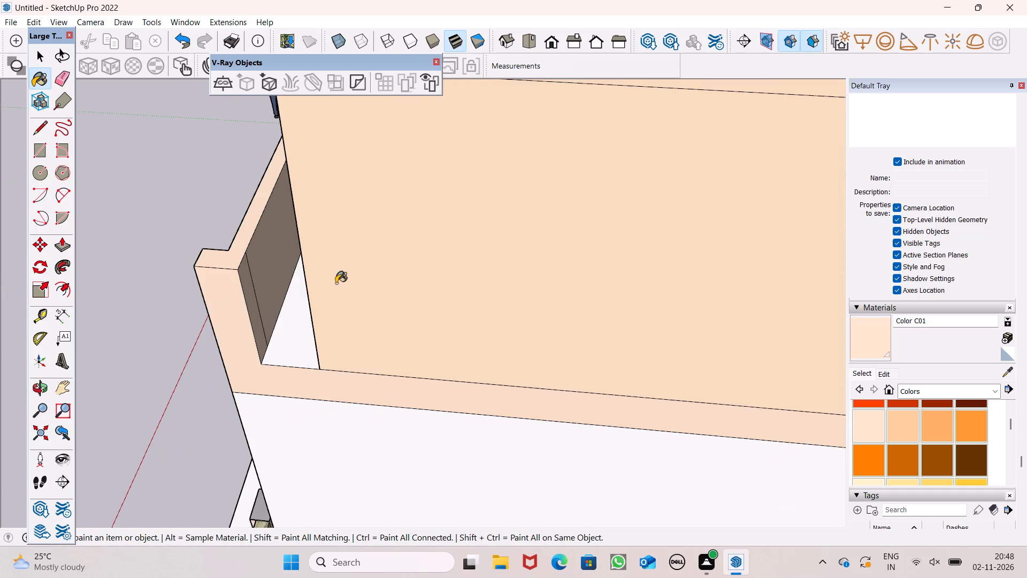
pyautogui.scroll(-12, 336, 283)
pyautogui.moveTo(457, 271); pyautogui.dragTo(456, 226, button='middle')
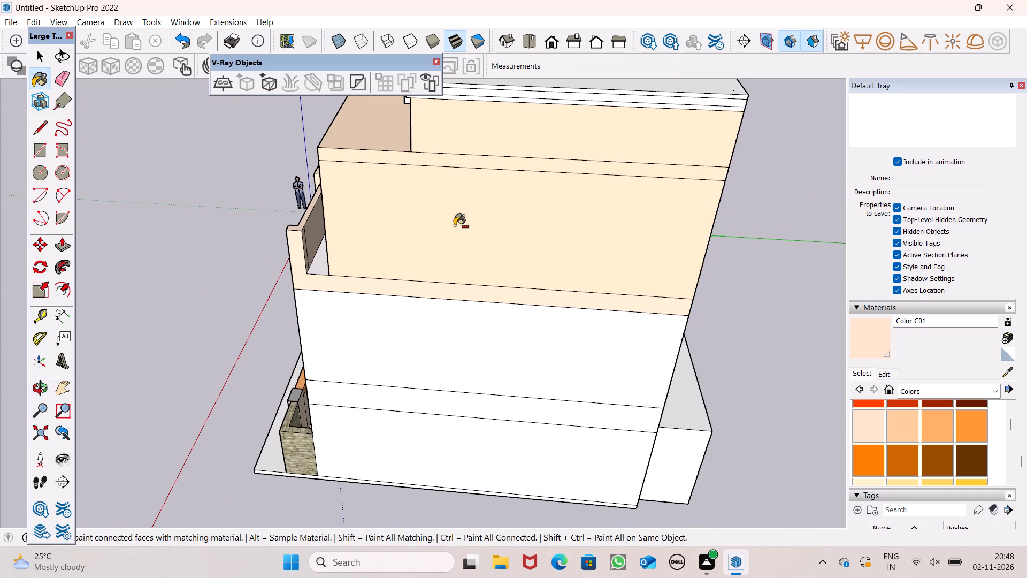
pyautogui.hotkey('ctrl', 'z')
pyautogui.click(331, 283)
# Push/pull the front terrace parapet's side end about 1' 10 1/2" to meet the upper side wall.
pyautogui.moveTo(500, 246); pyautogui.dragTo(475, 307, button='middle')
pyautogui.scroll(1, 473, 307)
pyautogui.click(60, 246)
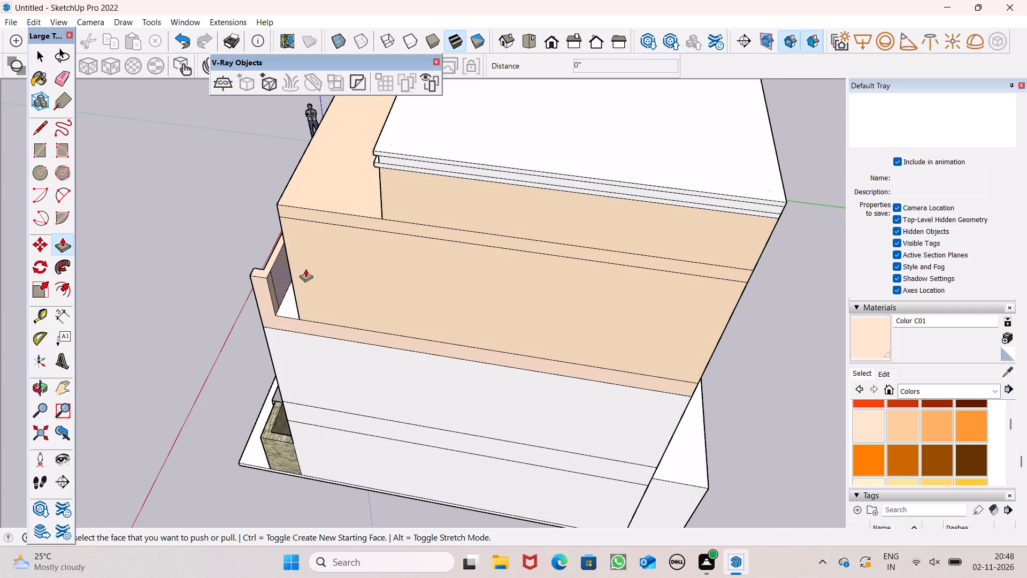
pyautogui.scroll(12, 304, 272)
pyautogui.moveTo(281, 302); pyautogui.dragTo(377, 333)
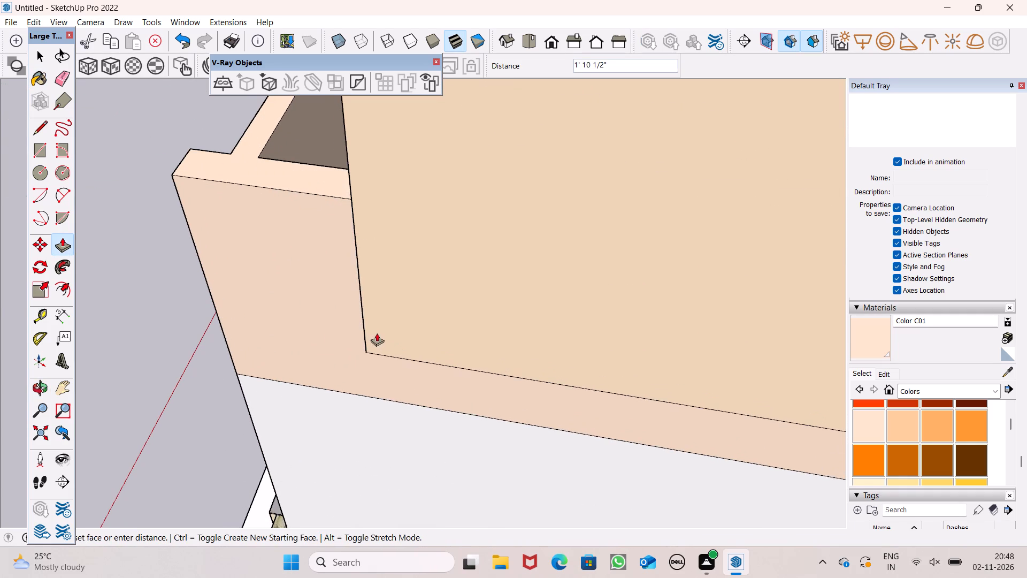
pyautogui.moveTo(377, 333); pyautogui.dragTo(374, 338)
pyautogui.scroll(-8, 301, 296)
pyautogui.scroll(1, 497, 267)
pyautogui.moveTo(497, 267); pyautogui.dragTo(552, 182, button='middle')
pyautogui.scroll(-8, 465, 230)
pyautogui.press('space')
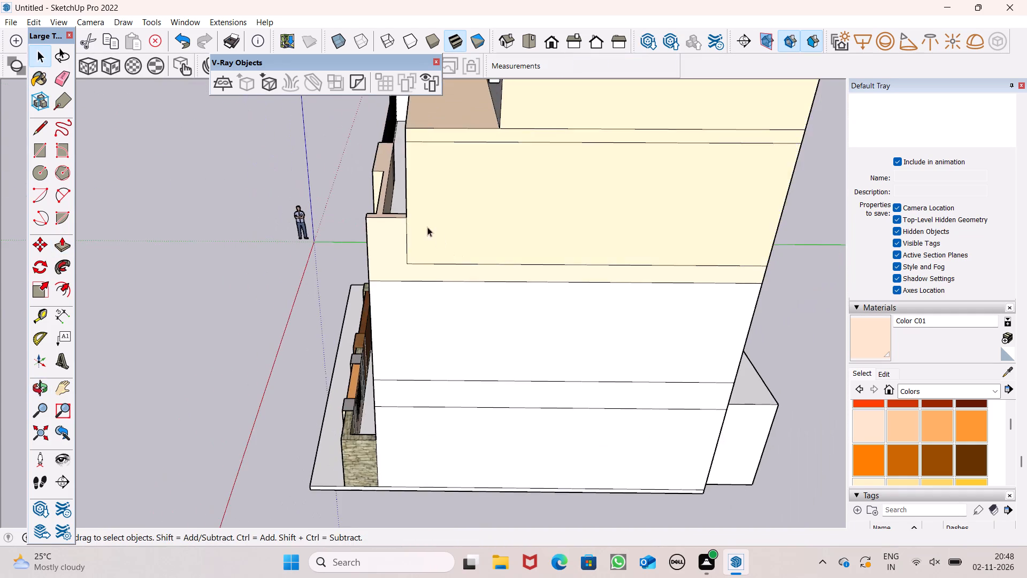
# Paint the recessed band between the rooftop room's two cornice mouldings with Color C01 on all four sides.
pyautogui.scroll(-6, 425, 228)
pyautogui.moveTo(476, 208); pyautogui.dragTo(1001, 143, button='middle')
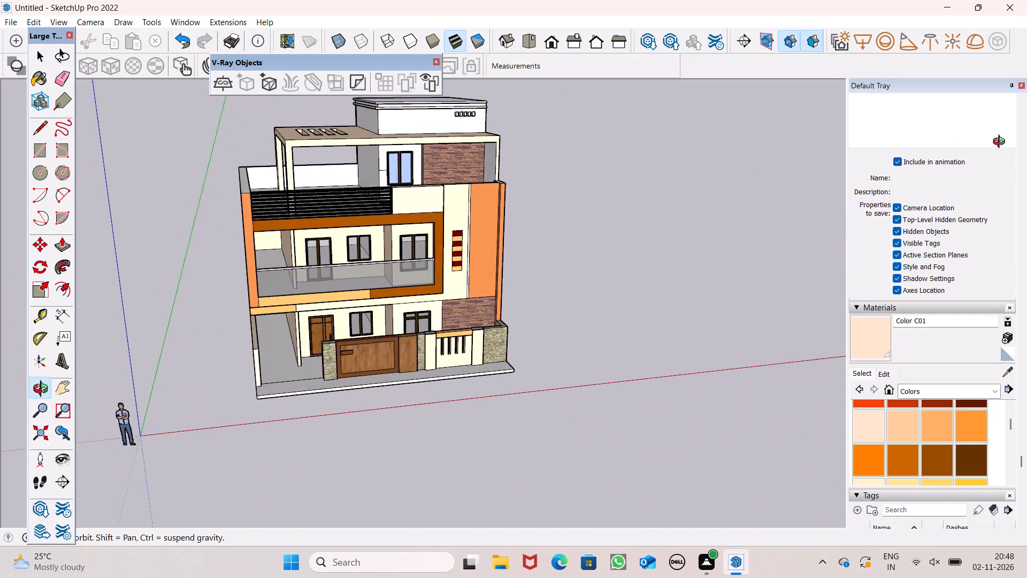
pyautogui.moveTo(1001, 143); pyautogui.dragTo(1009, 136, button='middle')
pyautogui.scroll(1, 1010, 138)
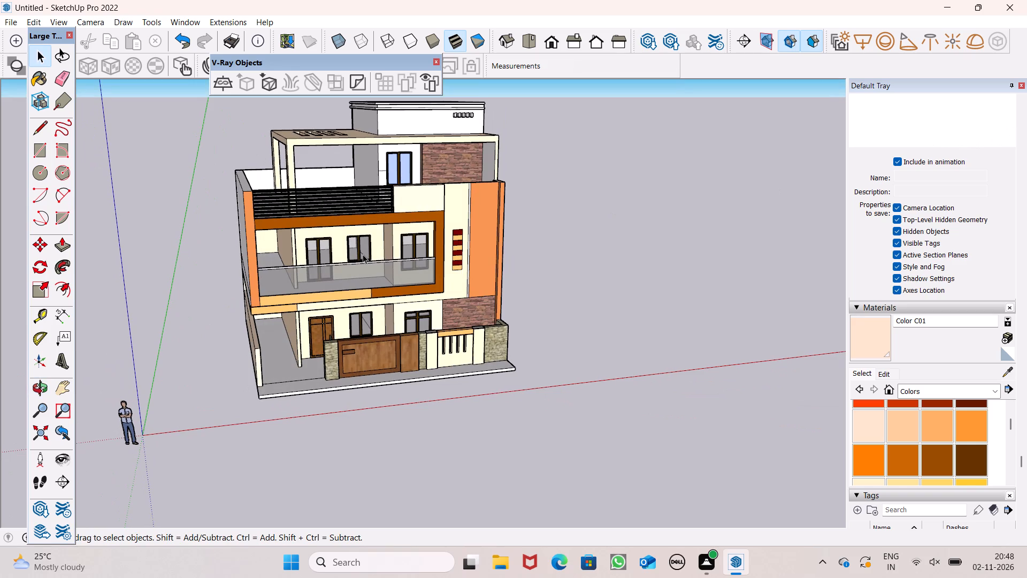
pyautogui.scroll(-5, 362, 232)
pyautogui.scroll(6, 363, 189)
pyautogui.scroll(4, 386, 110)
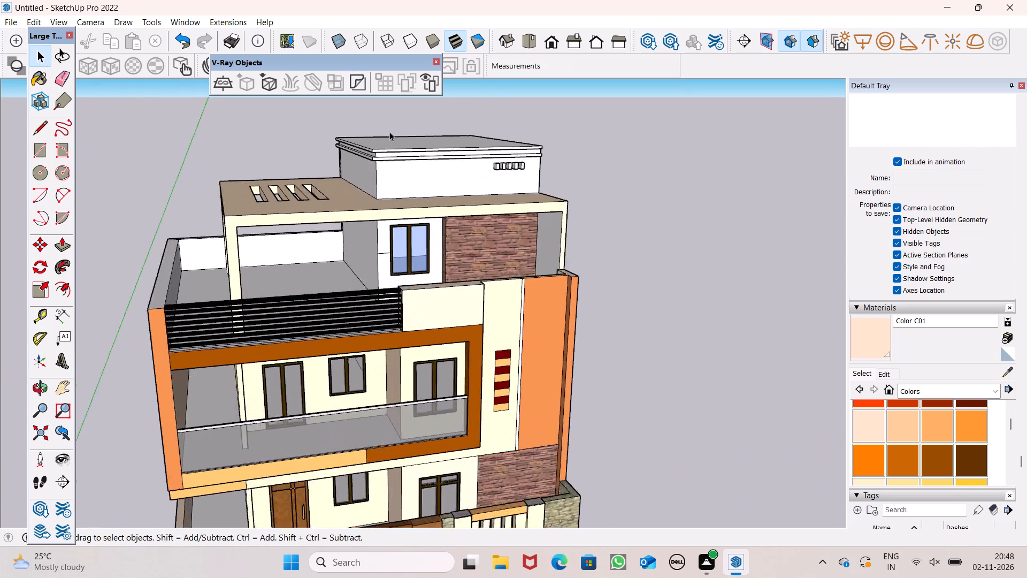
pyautogui.scroll(3, 389, 132)
pyautogui.click(849, 346)
pyautogui.click(855, 339)
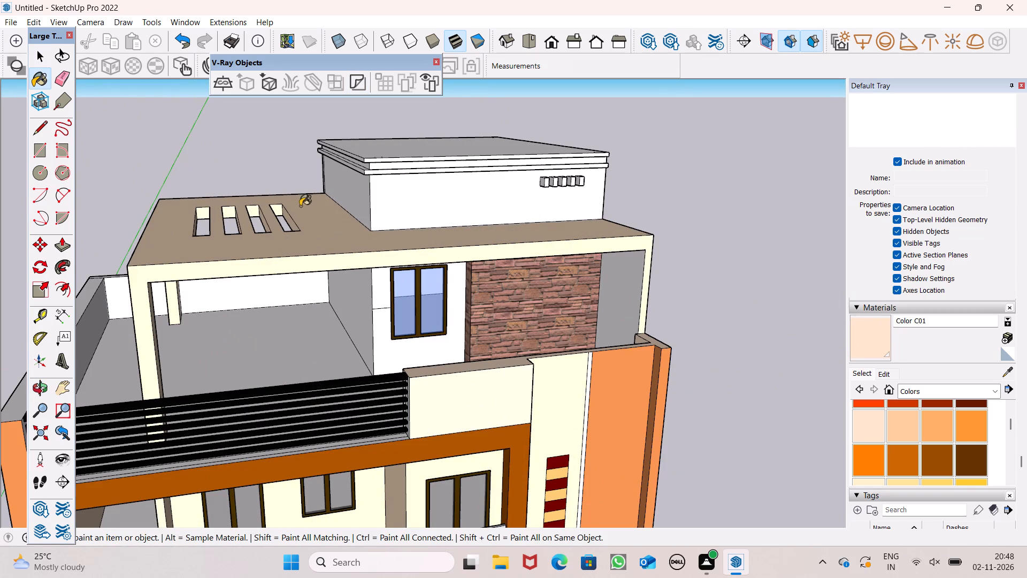
pyautogui.scroll(8, 300, 206)
pyautogui.scroll(4, 653, 151)
pyautogui.click(593, 157)
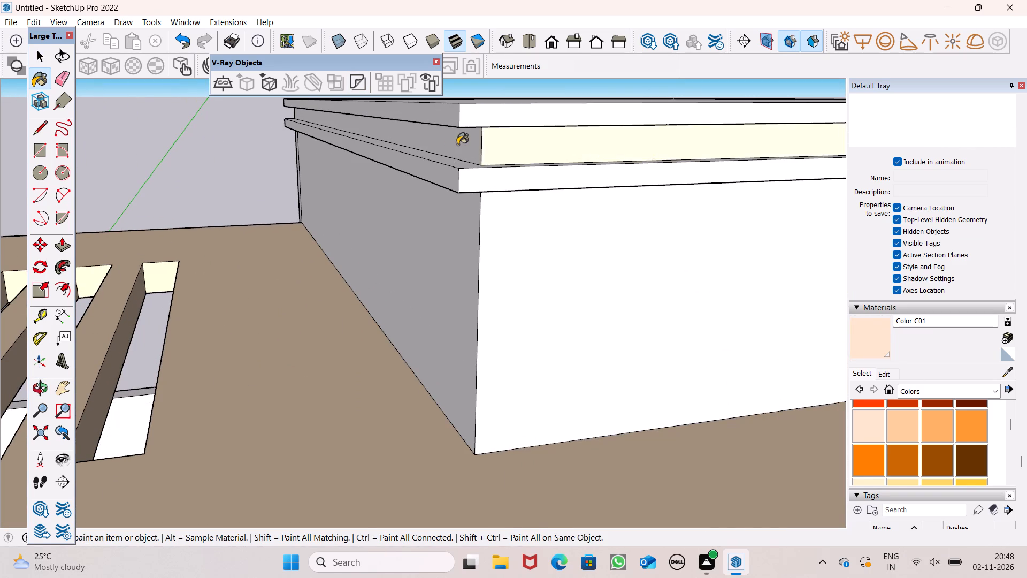
pyautogui.click(457, 144)
pyautogui.scroll(-6, 459, 171)
pyautogui.moveTo(546, 179); pyautogui.dragTo(213, 161, button='middle')
pyautogui.scroll(-5, 205, 161)
pyautogui.scroll(1, 494, 145)
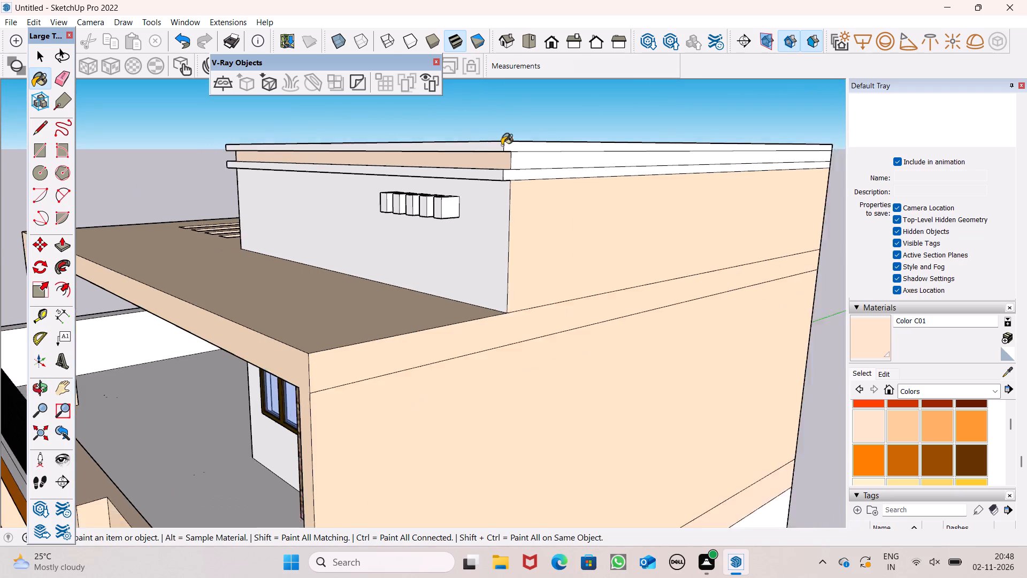
pyautogui.scroll(3, 502, 145)
pyautogui.click(549, 163)
pyautogui.scroll(1, 549, 163)
pyautogui.scroll(-5, 470, 136)
pyautogui.moveTo(725, 176); pyautogui.dragTo(216, 220, button='middle')
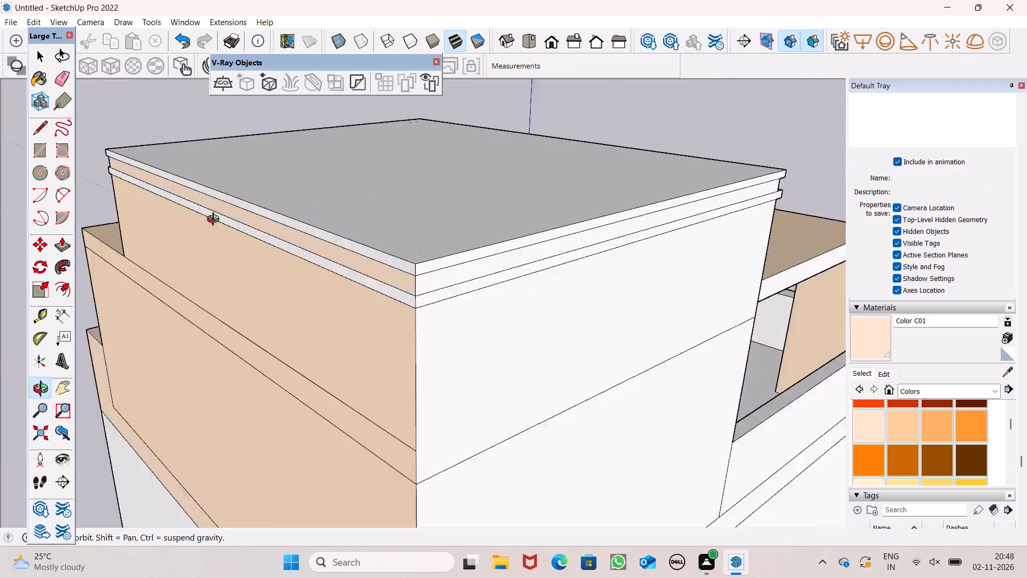
pyautogui.moveTo(216, 220); pyautogui.dragTo(200, 215, button='middle')
pyautogui.scroll(1, 201, 215)
pyautogui.click(248, 253)
pyautogui.moveTo(186, 232); pyautogui.dragTo(680, 240, button='middle')
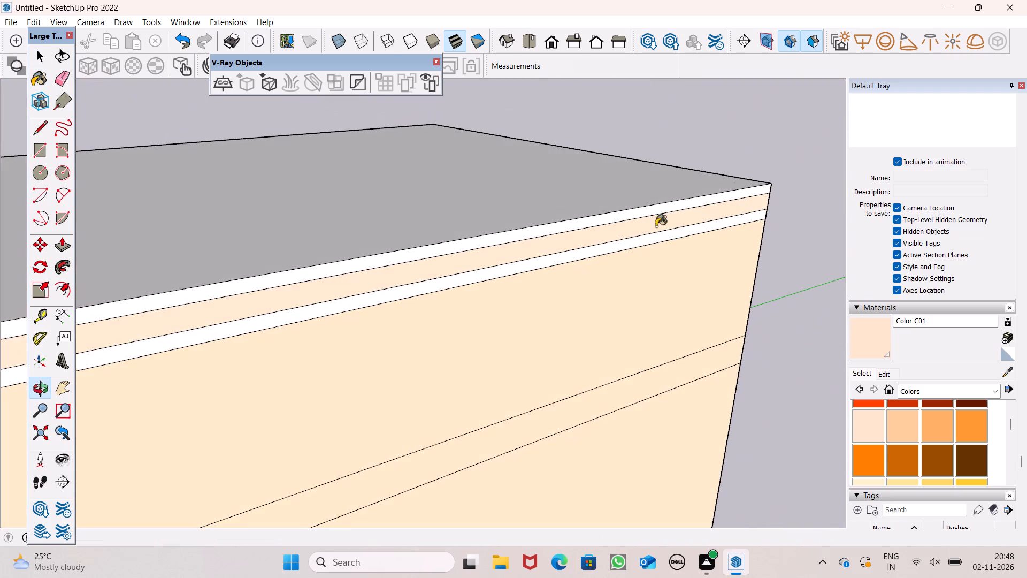
pyautogui.scroll(-3, 503, 196)
pyautogui.moveTo(392, 233); pyautogui.dragTo(868, 164, button='middle')
pyautogui.scroll(-5, 489, 211)
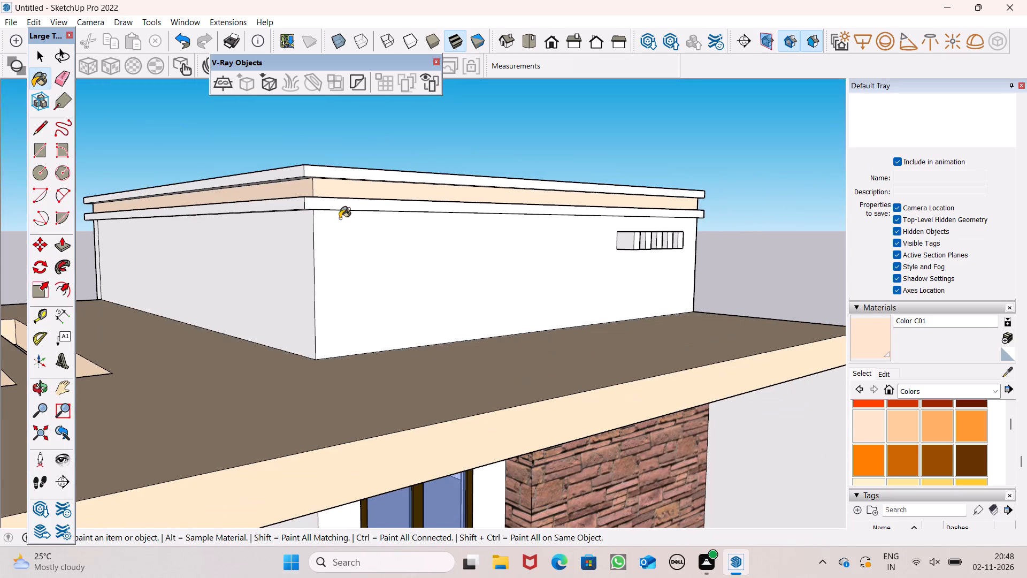
# Paint the terrace room's front wall around the window and its adjoining side wall with Color C01.
pyautogui.scroll(-6, 340, 218)
pyautogui.moveTo(477, 279); pyautogui.dragTo(389, 292, button='middle')
pyautogui.scroll(1, 398, 296)
pyautogui.scroll(-7, 362, 272)
pyautogui.scroll(6, 340, 371)
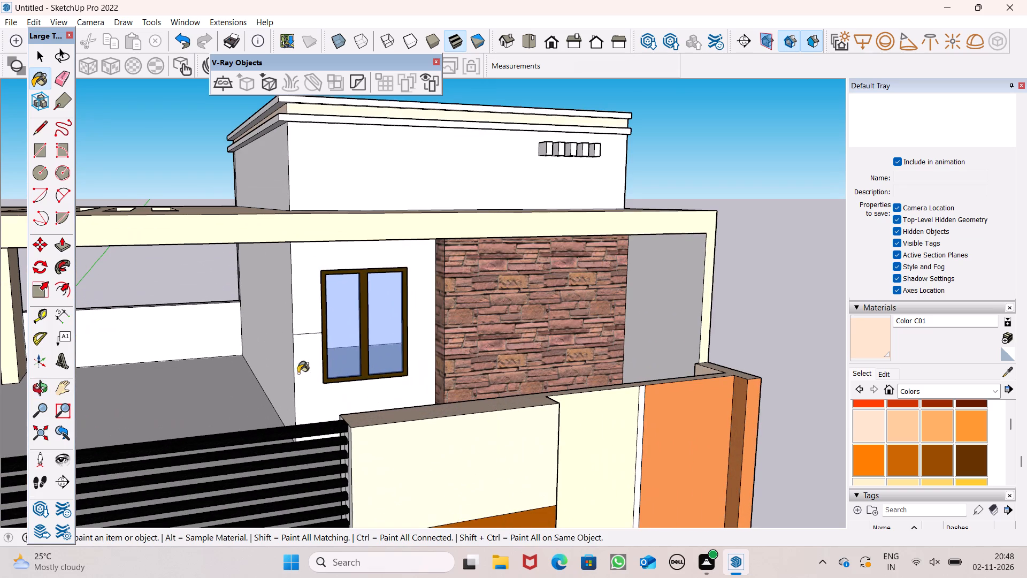
pyautogui.click(310, 366)
pyautogui.click(283, 336)
pyautogui.moveTo(311, 315); pyautogui.dragTo(344, 278, button='middle')
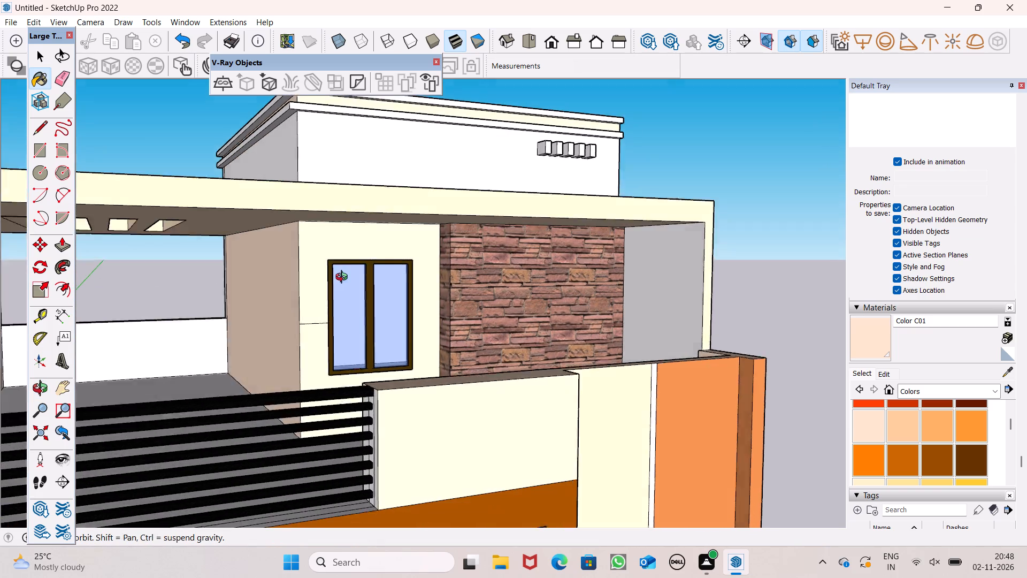
pyautogui.moveTo(344, 278); pyautogui.dragTo(355, 271, button='middle')
# Erase the leftover horizontal line beside the terrace room's window.
pyautogui.click(62, 85)
pyautogui.scroll(3, 338, 353)
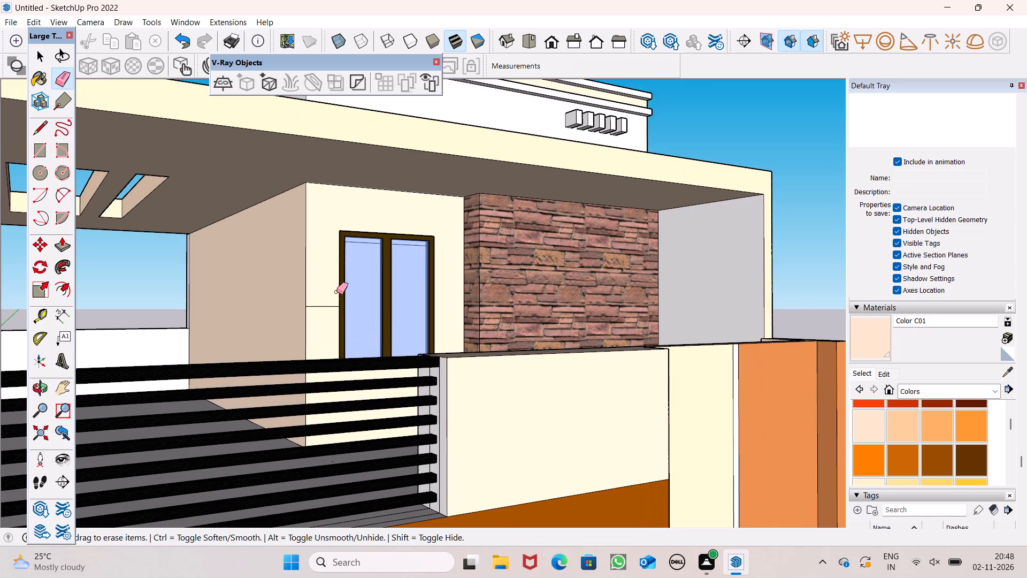
pyautogui.moveTo(329, 298); pyautogui.dragTo(326, 305)
# Paint the upper outer wall on the compound-wall side, its parapet top and the band along its base with Color C01.
pyautogui.scroll(-6, 497, 276)
pyautogui.moveTo(606, 245); pyautogui.dragTo(592, 353, button='middle')
pyautogui.scroll(-5, 606, 278)
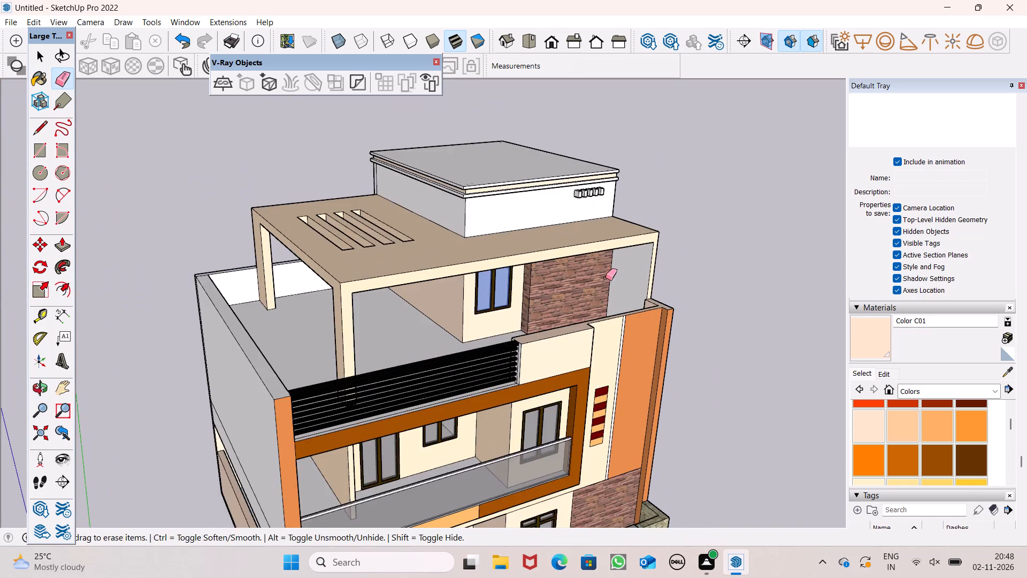
pyautogui.moveTo(603, 286); pyautogui.dragTo(656, 290, button='middle')
pyautogui.click(877, 337)
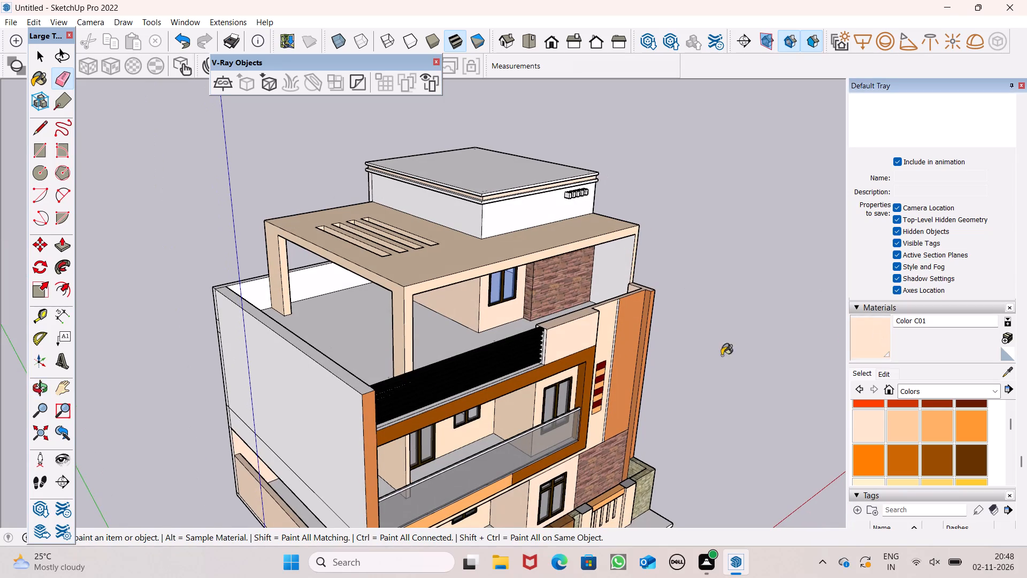
pyautogui.click(320, 409)
pyautogui.scroll(5, 354, 383)
pyautogui.click(353, 382)
pyautogui.scroll(-7, 418, 311)
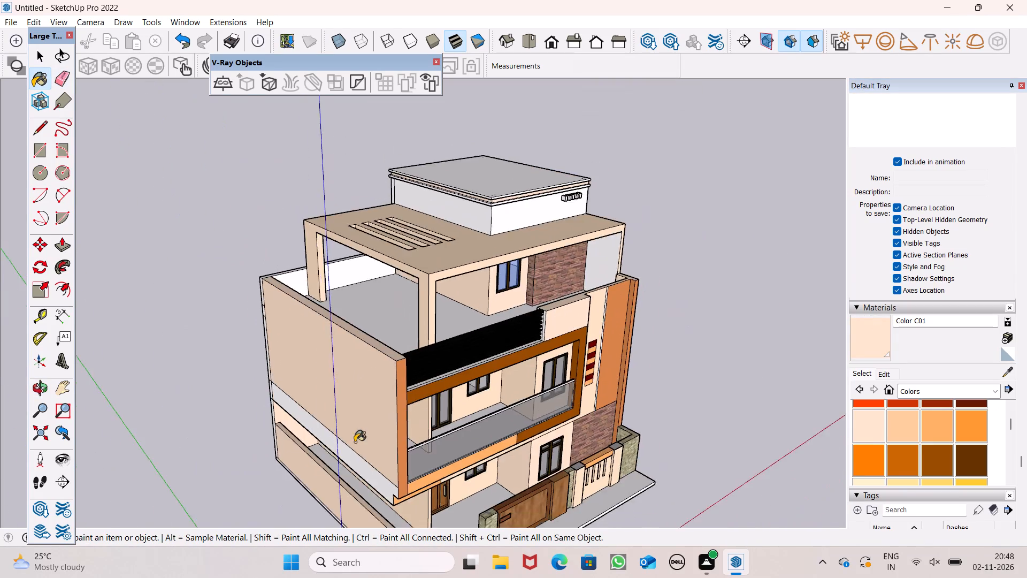
pyautogui.scroll(6, 355, 442)
pyautogui.click(367, 496)
pyautogui.scroll(-6, 444, 264)
pyautogui.scroll(7, 458, 417)
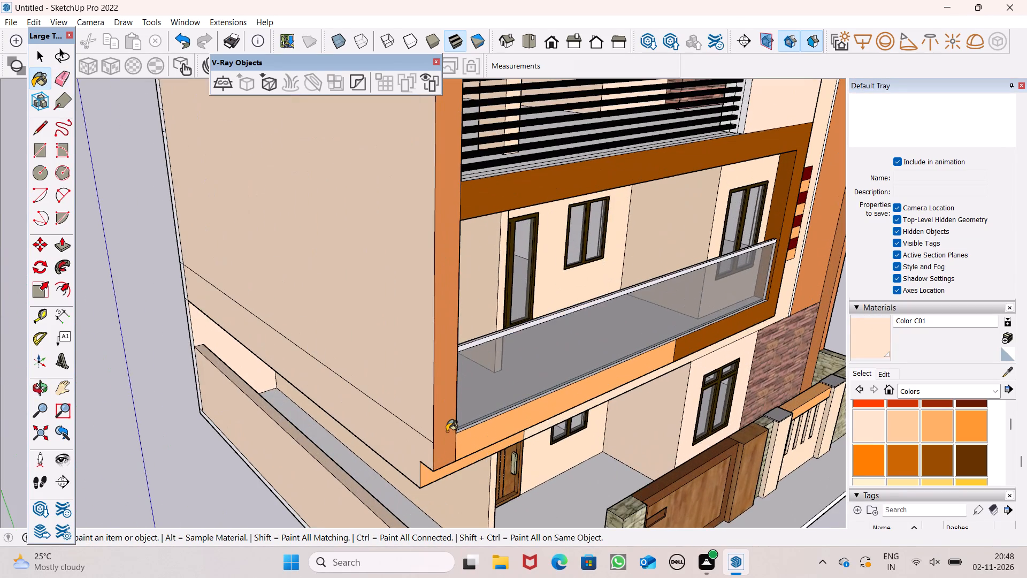
# Erase the dividing line between the upper side wall and the band along its base.
pyautogui.moveTo(450, 442); pyautogui.dragTo(417, 455, button='middle')
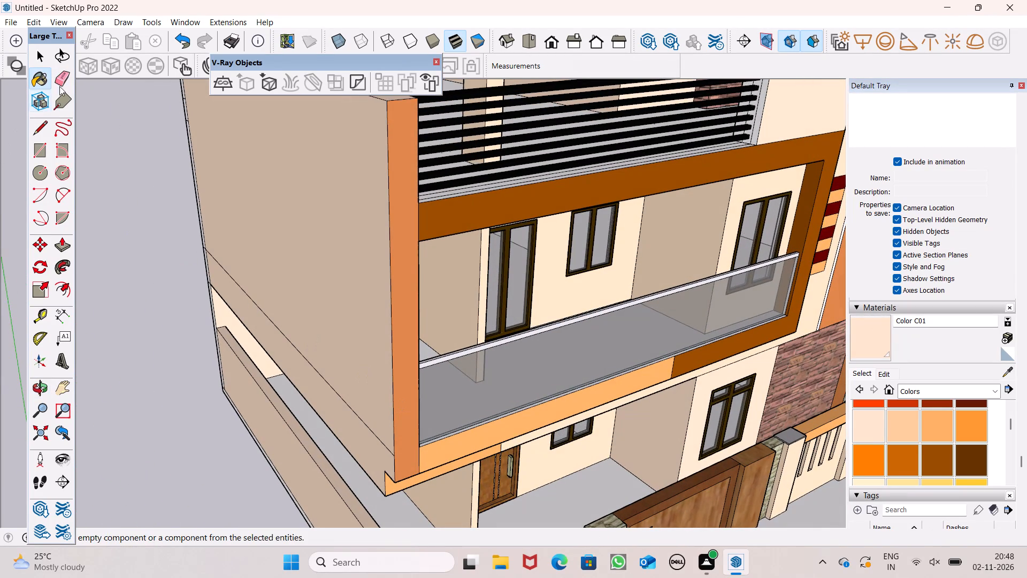
pyautogui.click(63, 83)
pyautogui.moveTo(339, 398); pyautogui.dragTo(338, 382)
# Paint the inner faces of the rear and side terrace parapets with Color C01.
pyautogui.scroll(-6, 334, 329)
pyautogui.moveTo(388, 335); pyautogui.dragTo(139, 280, button='middle')
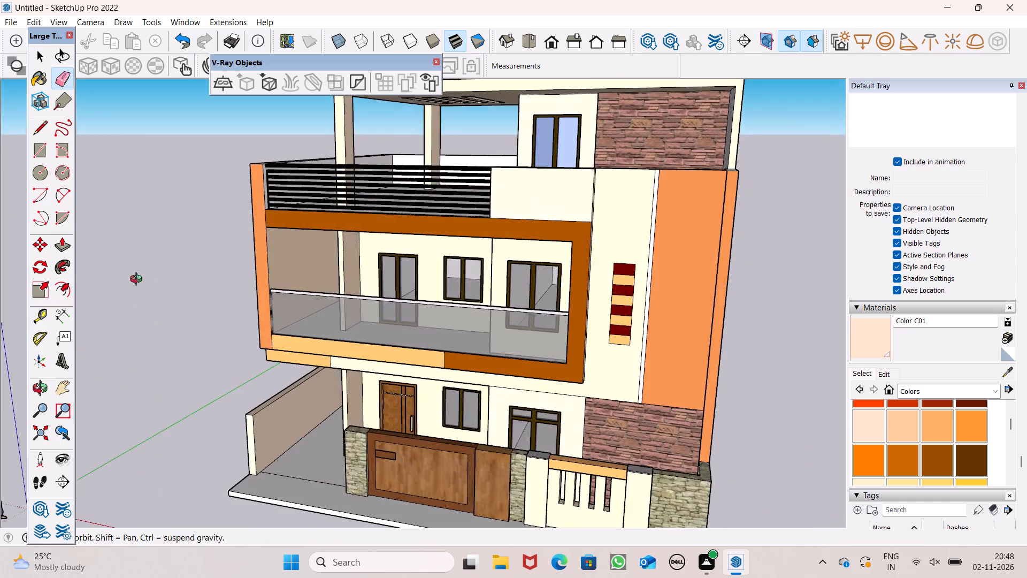
pyautogui.moveTo(139, 280); pyautogui.dragTo(194, 340, button='middle')
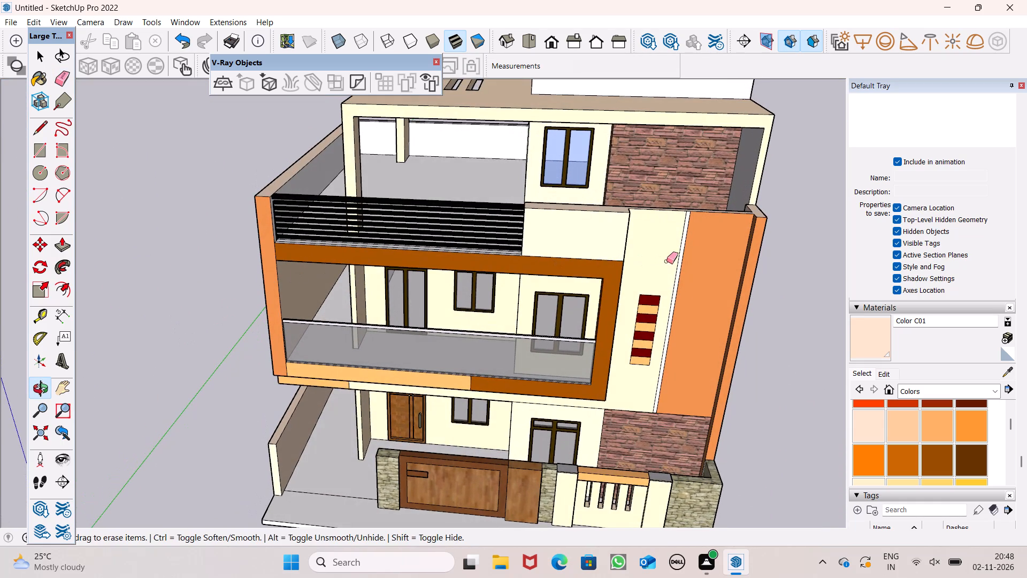
pyautogui.click(870, 332)
pyautogui.scroll(2, 426, 149)
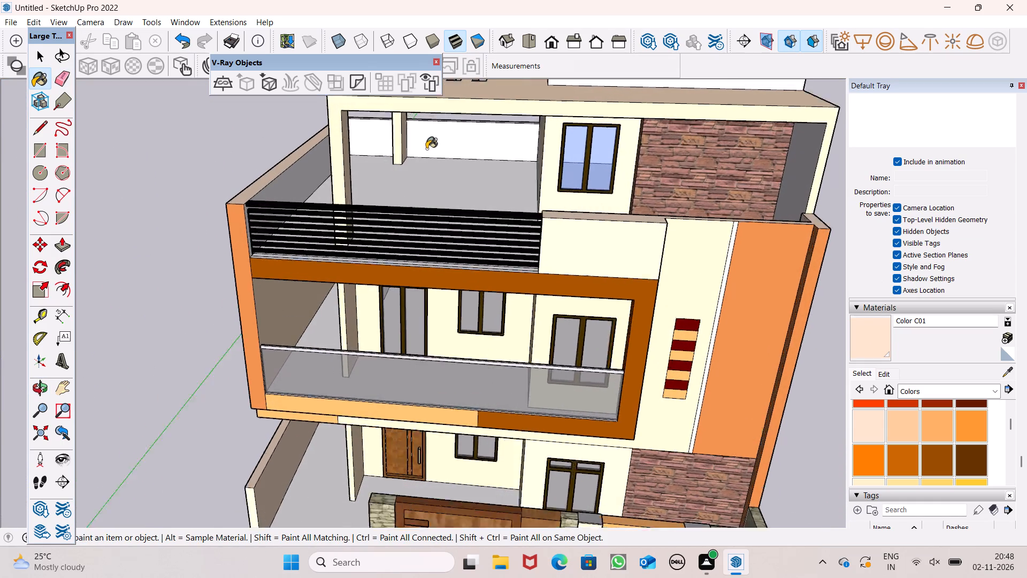
pyautogui.scroll(2, 426, 149)
pyautogui.click(443, 134)
pyautogui.click(377, 126)
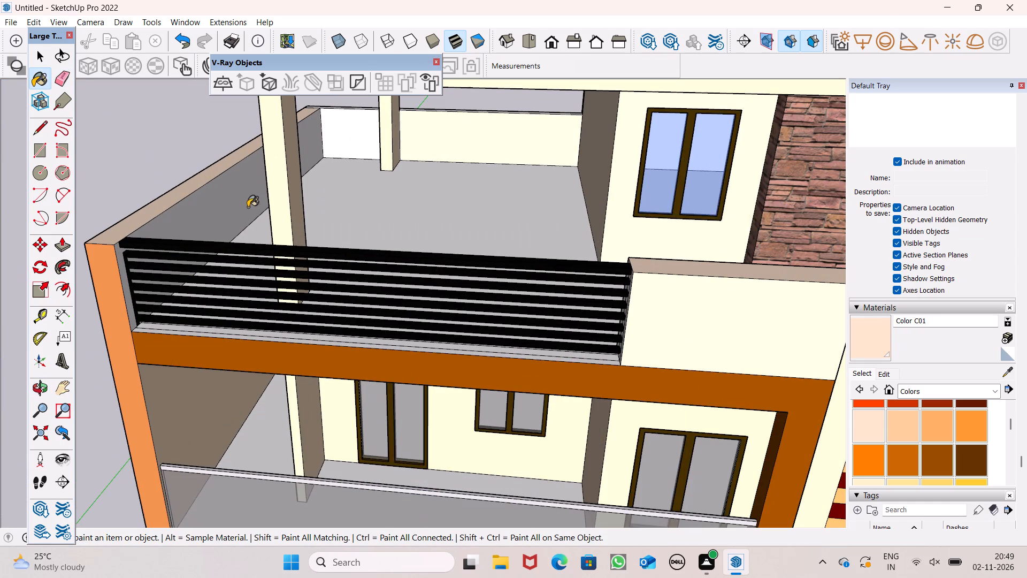
pyautogui.click(245, 209)
# Paint the rear terrace parapet's outer face, its top and the narrow strip at its corner with Color C01.
pyautogui.moveTo(368, 194); pyautogui.dragTo(869, 240, button='middle')
pyautogui.scroll(-6, 558, 227)
pyautogui.moveTo(185, 225); pyautogui.dragTo(375, 204, button='middle')
pyautogui.scroll(5, 343, 240)
pyautogui.click(348, 217)
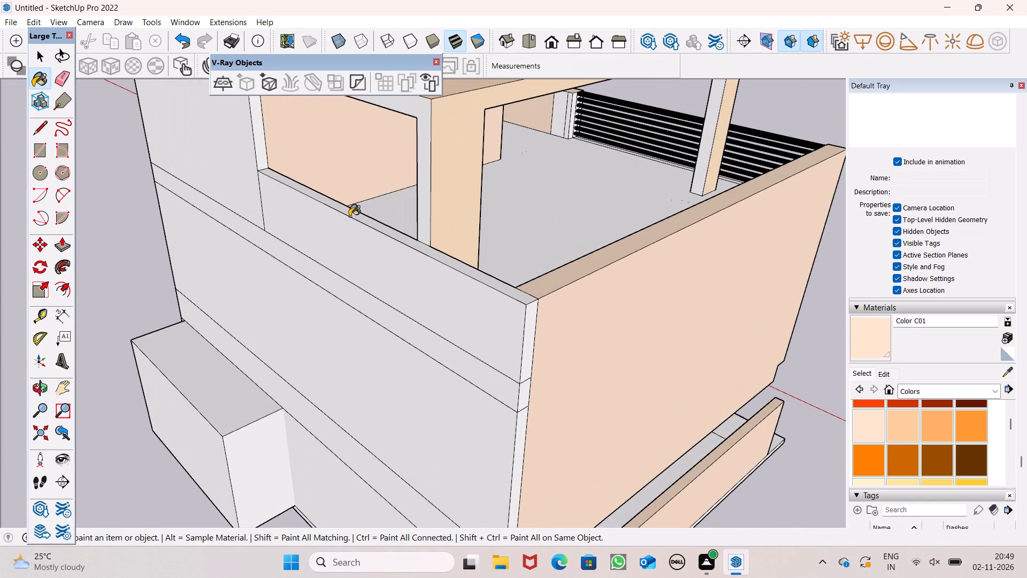
pyautogui.click(351, 234)
pyautogui.click(363, 222)
pyautogui.scroll(4, 499, 309)
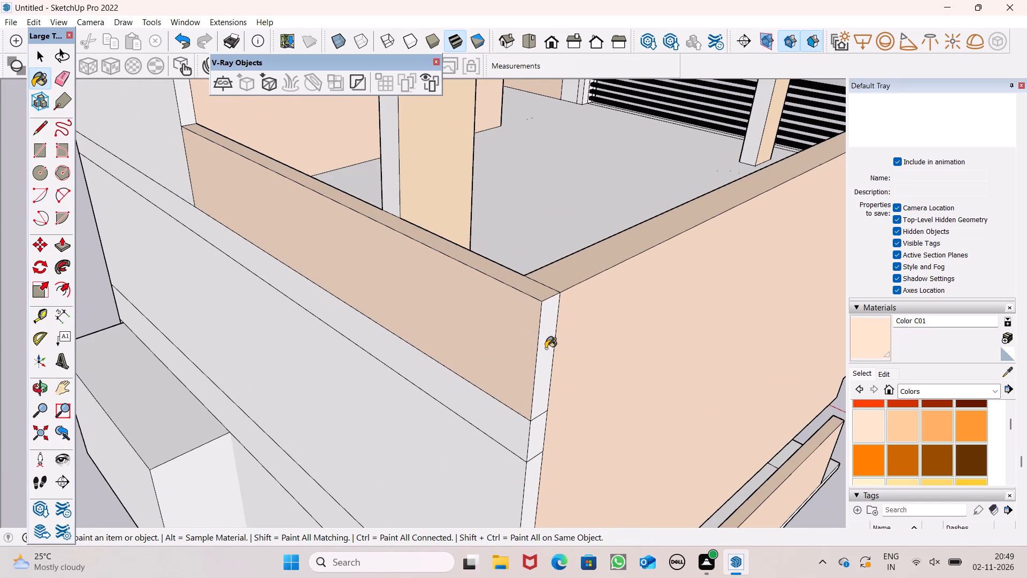
pyautogui.click(546, 348)
# Erase the horizontal line across the rooftop room's rear wall and the short line on its edge beside the slotted terrace roof.
pyautogui.scroll(-8, 532, 249)
pyautogui.moveTo(536, 263); pyautogui.dragTo(813, 206, button='middle')
pyautogui.scroll(1, 813, 206)
pyautogui.scroll(-6, 557, 287)
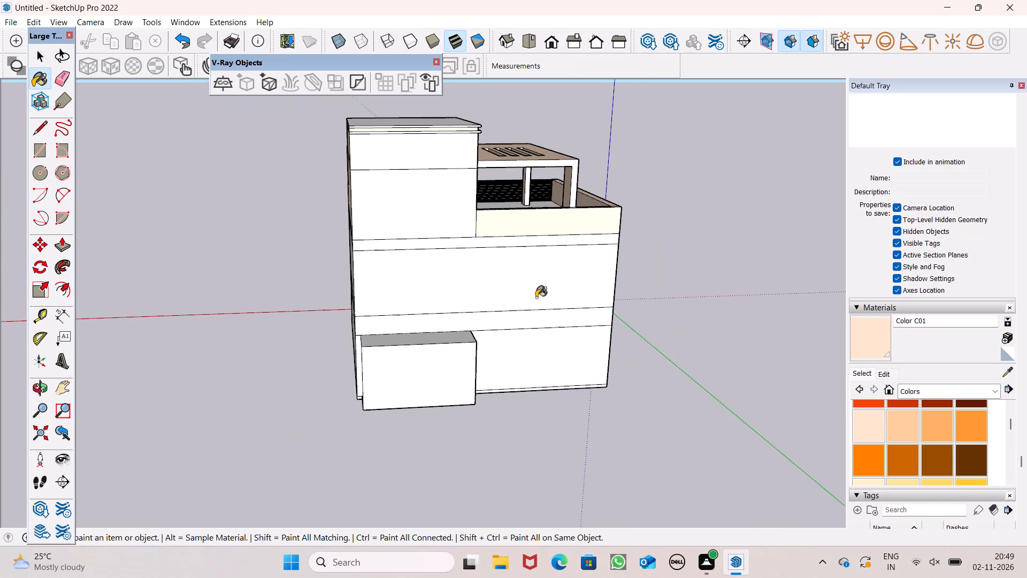
pyautogui.scroll(-1, 536, 298)
pyautogui.click(68, 78)
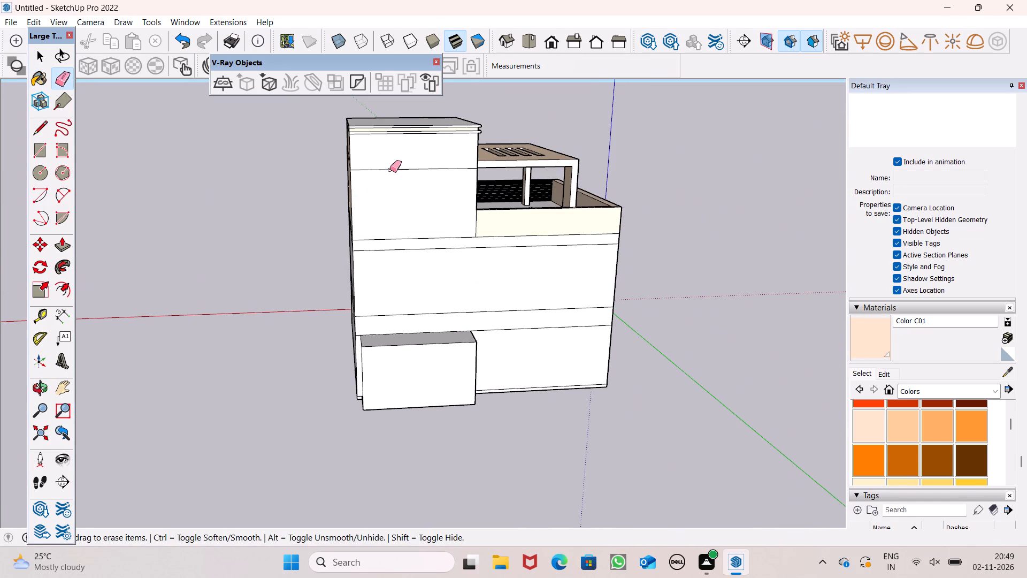
pyautogui.moveTo(390, 169); pyautogui.dragTo(390, 176)
pyautogui.moveTo(574, 229); pyautogui.dragTo(637, 209, button='middle')
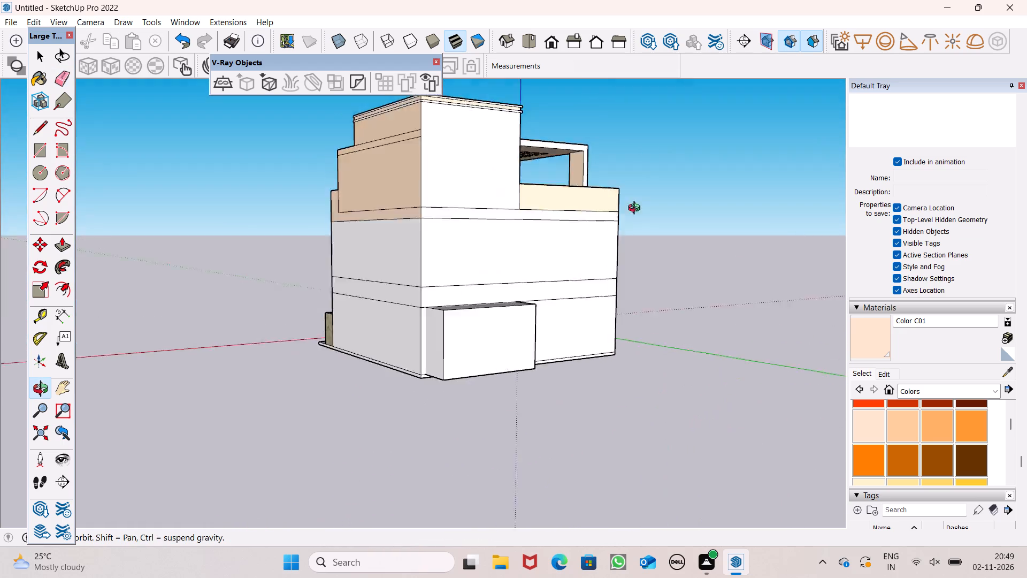
pyautogui.moveTo(637, 209); pyautogui.dragTo(279, 246, button='middle')
pyautogui.scroll(1, 282, 247)
pyautogui.scroll(7, 372, 181)
pyautogui.click(317, 121)
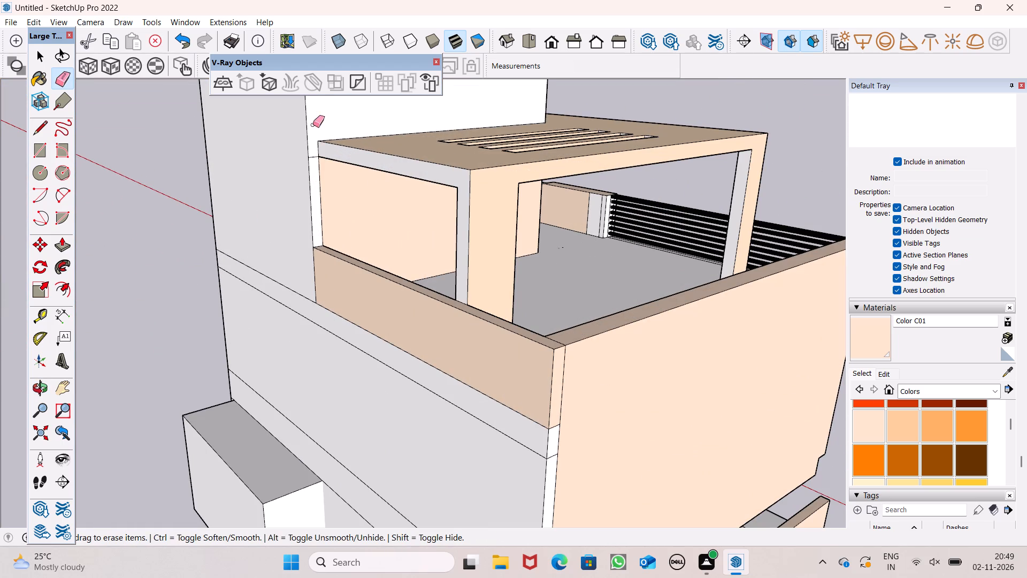
pyautogui.click(312, 155)
pyautogui.click(312, 155)
# Paint the rear face of the slotted terrace roof frame with Color C01.
pyautogui.click(869, 353)
pyautogui.scroll(2, 451, 200)
pyautogui.click(459, 178)
# Paint the remaining white strips at the end of the front parapet beside the black railing with Color C01.
pyautogui.scroll(6, 703, 252)
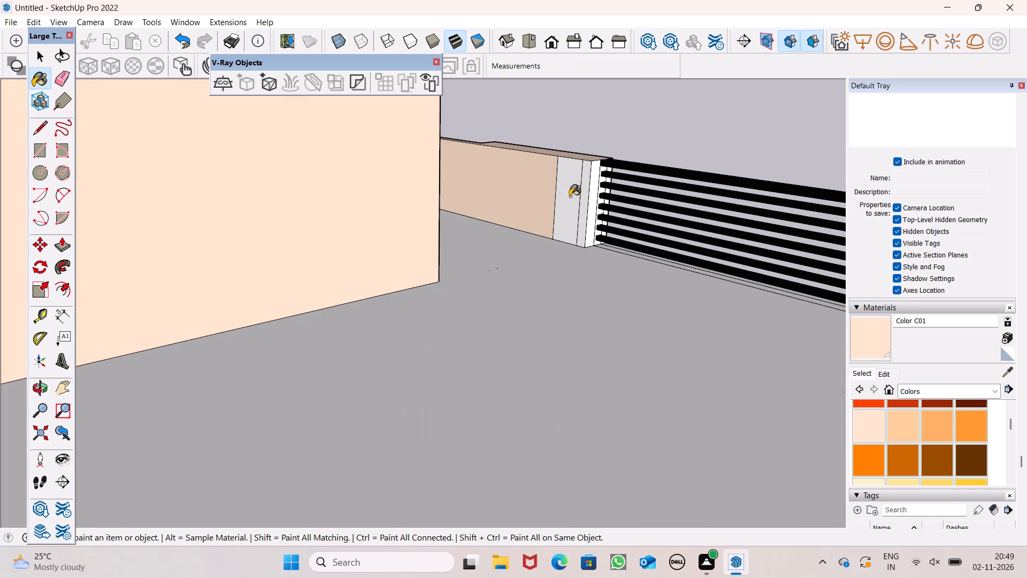
pyautogui.click(569, 196)
pyautogui.click(592, 192)
pyautogui.click(582, 192)
pyautogui.scroll(-5, 581, 191)
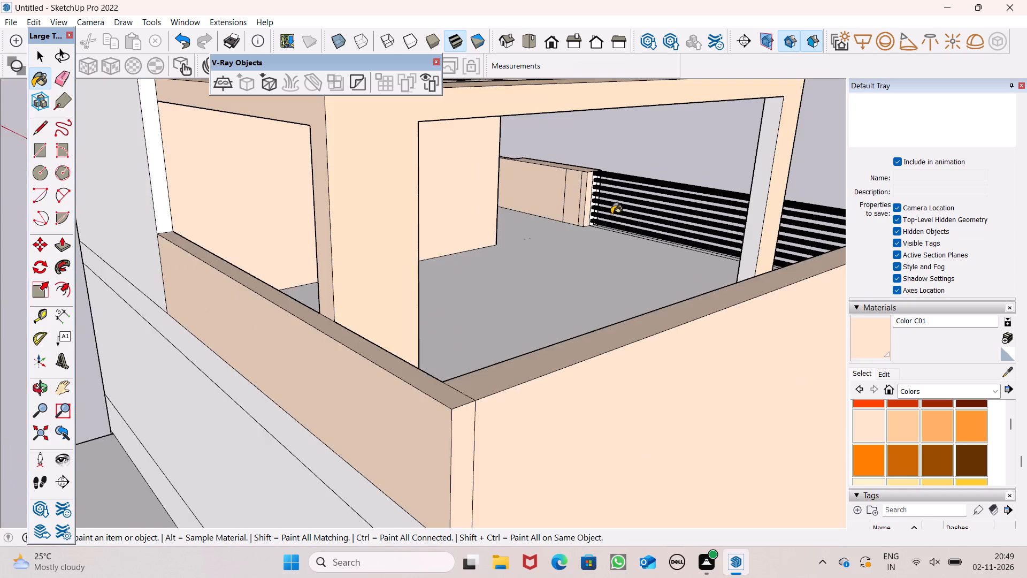
# Paint the rear face of the front terrace column near the black railing with Color C01.
pyautogui.moveTo(616, 216); pyautogui.dragTo(773, 272, button='middle')
pyautogui.moveTo(777, 262); pyautogui.dragTo(816, 158, button='middle')
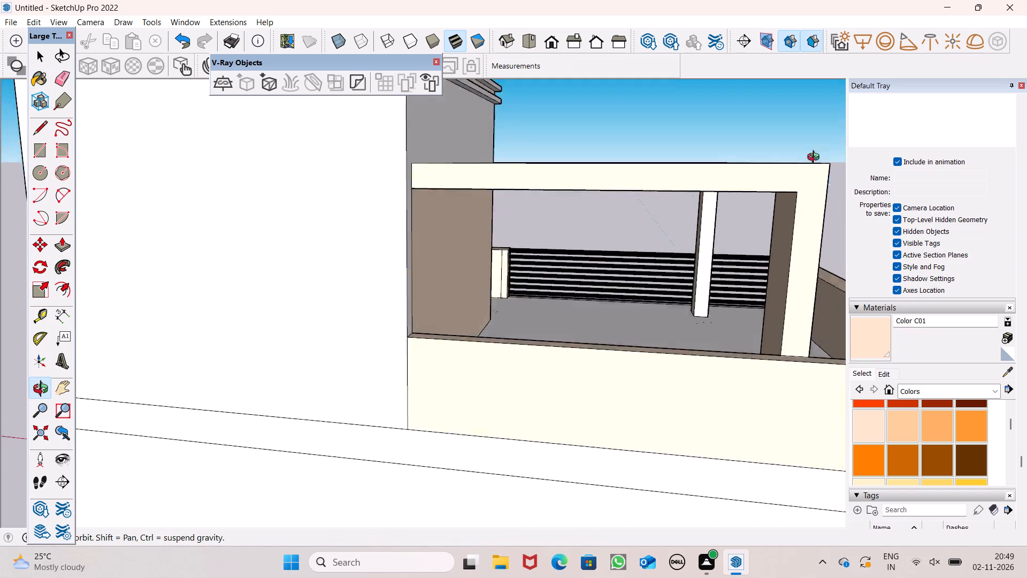
pyautogui.moveTo(816, 158); pyautogui.dragTo(821, 142, button='middle')
pyautogui.scroll(6, 752, 194)
pyautogui.click(679, 255)
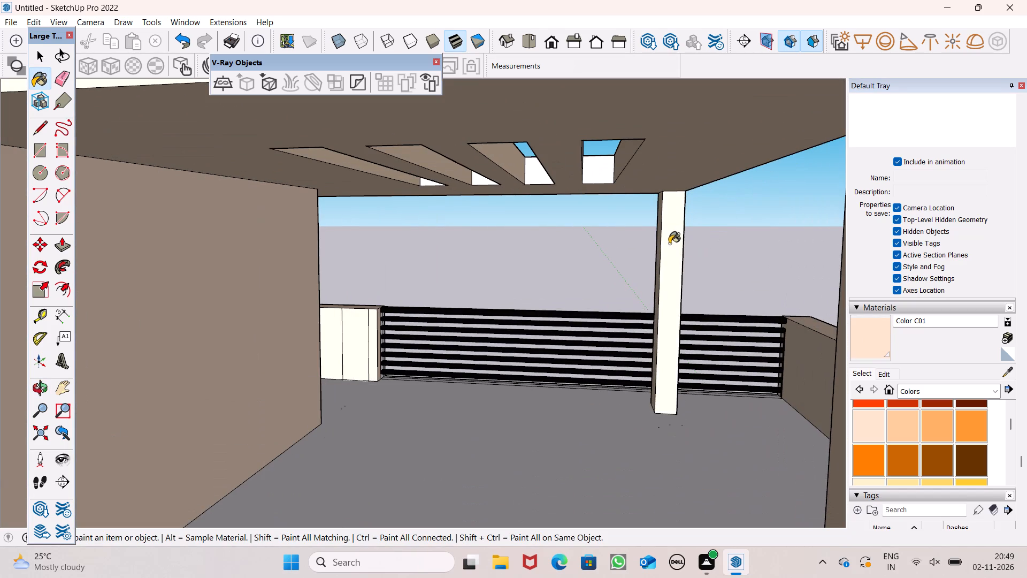
# Paint the white inner end face of a slot in the terrace roof with Color C01.
pyautogui.moveTo(609, 178); pyautogui.dragTo(609, 159, button='middle')
pyautogui.scroll(1, 609, 159)
pyautogui.click(603, 155)
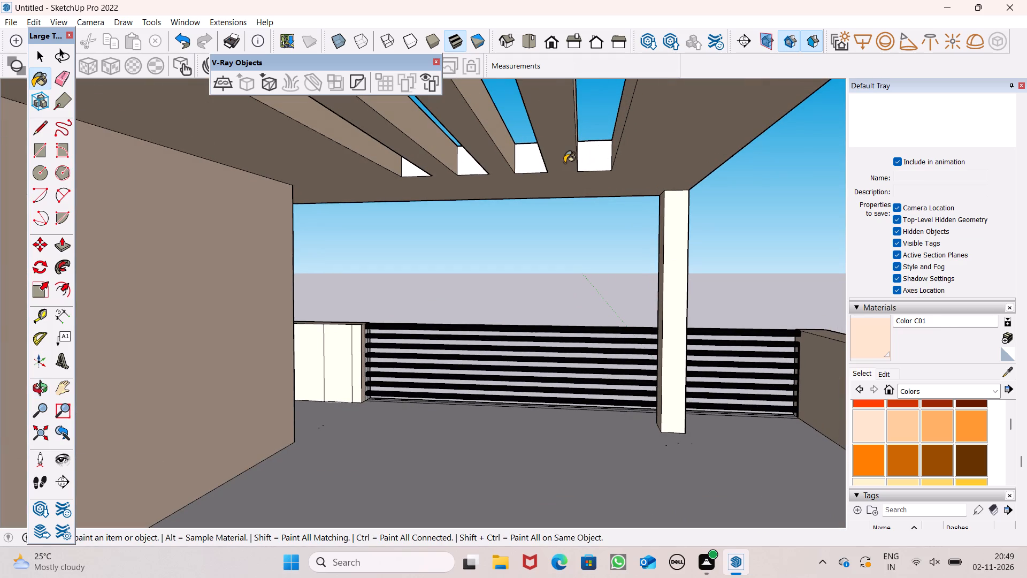
# Paint the narrow white strip beside the terrace-level room's side wall, under the slotted roof frame, with Color C01.
pyautogui.scroll(-6, 589, 112)
pyautogui.moveTo(606, 186); pyautogui.dragTo(820, 219, button='middle')
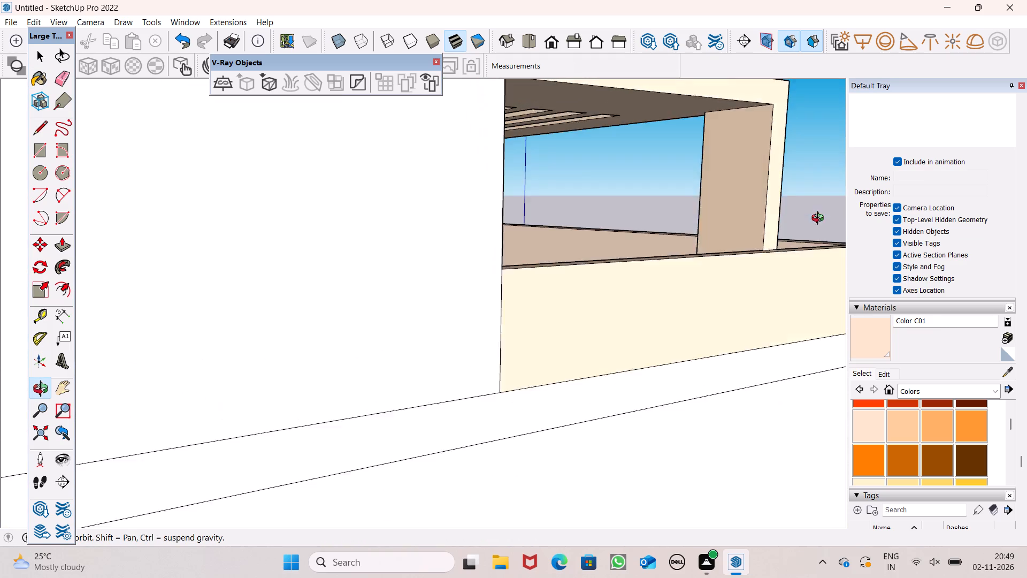
pyautogui.moveTo(820, 219); pyautogui.dragTo(110, 209, button='middle')
pyautogui.scroll(-3, 207, 167)
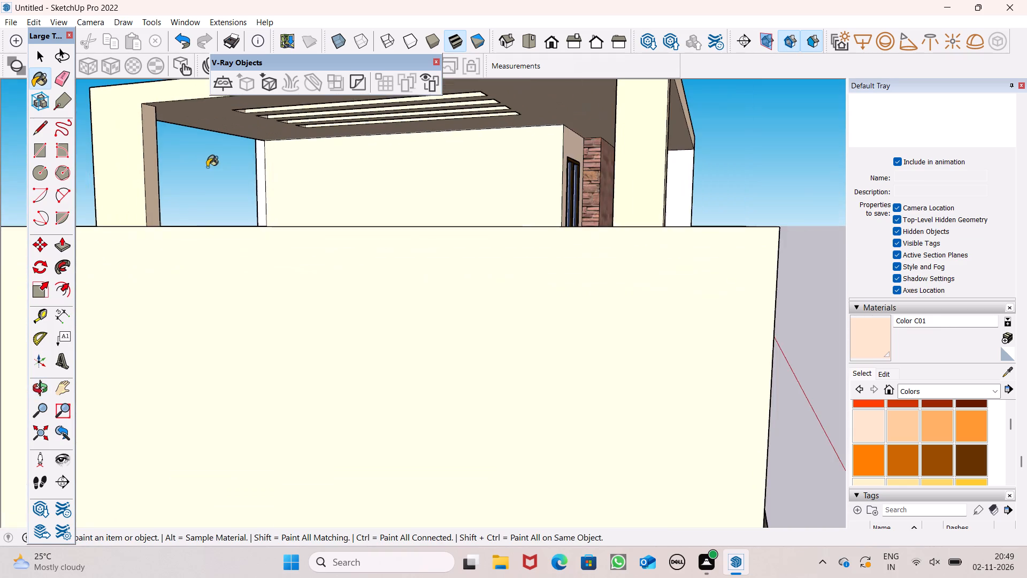
pyautogui.scroll(6, 301, 195)
pyautogui.click(254, 199)
pyautogui.scroll(-6, 332, 181)
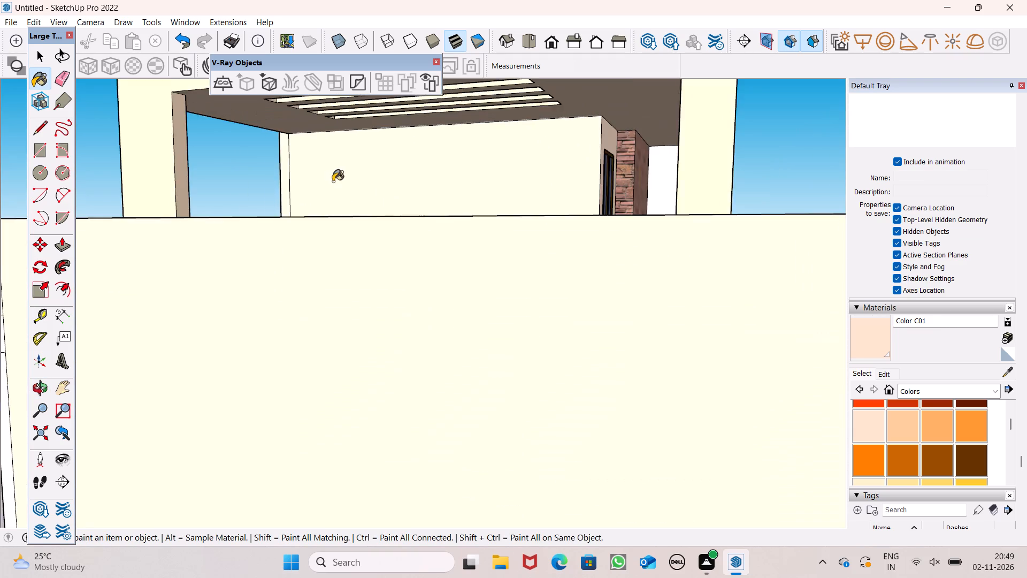
# Paint the white wall face beside the terrace-level stone cladding with Color C01.
pyautogui.scroll(-4, 366, 176)
pyautogui.moveTo(468, 196); pyautogui.dragTo(369, 225, button='middle')
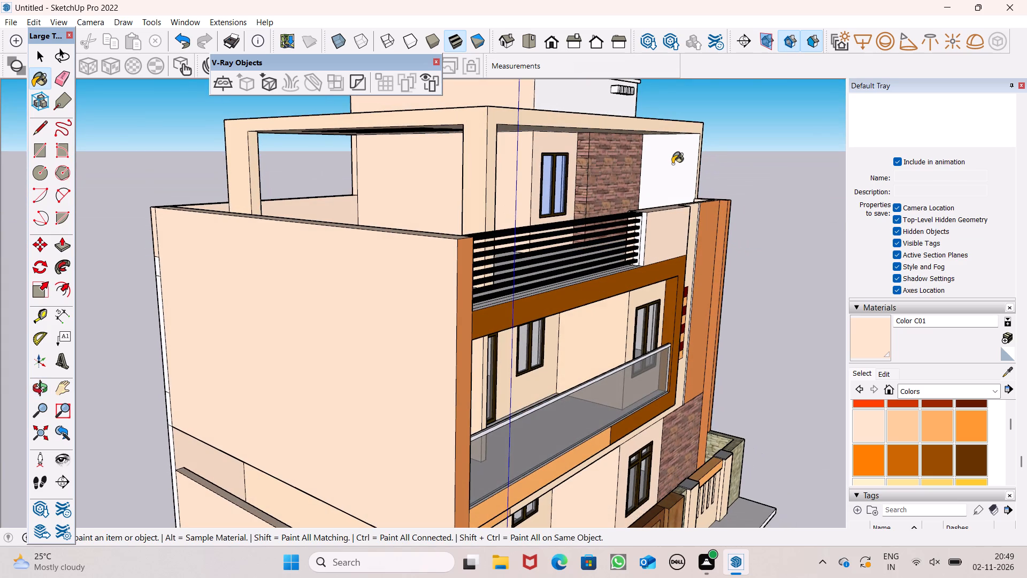
pyautogui.click(676, 163)
# Paint the end face of the front terrace parapet beside the black railing with Color C01.
pyautogui.scroll(-4, 631, 163)
pyautogui.moveTo(643, 218); pyautogui.dragTo(504, 325, button='middle')
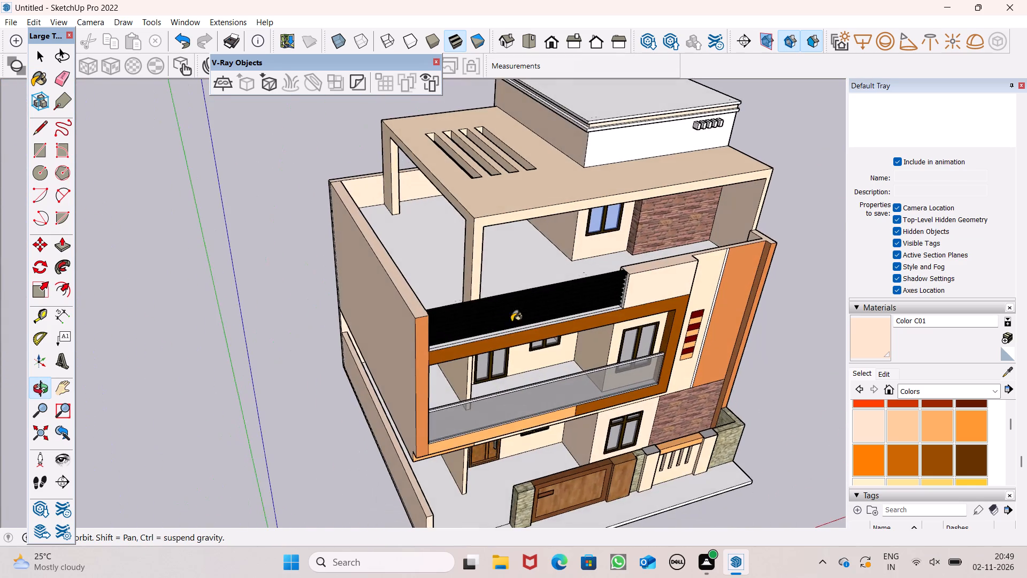
pyautogui.scroll(8, 601, 298)
pyautogui.scroll(14, 627, 253)
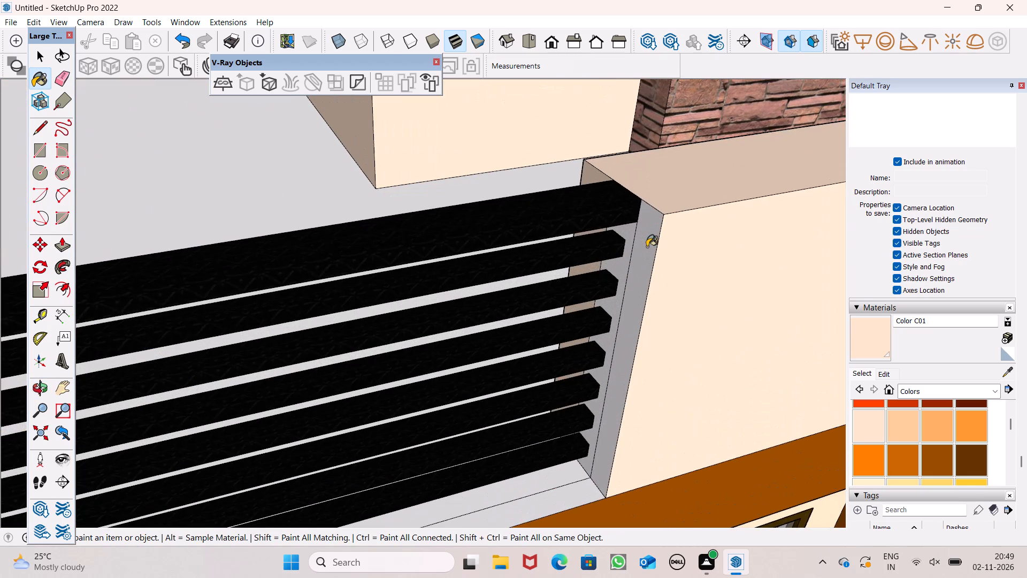
pyautogui.click(647, 248)
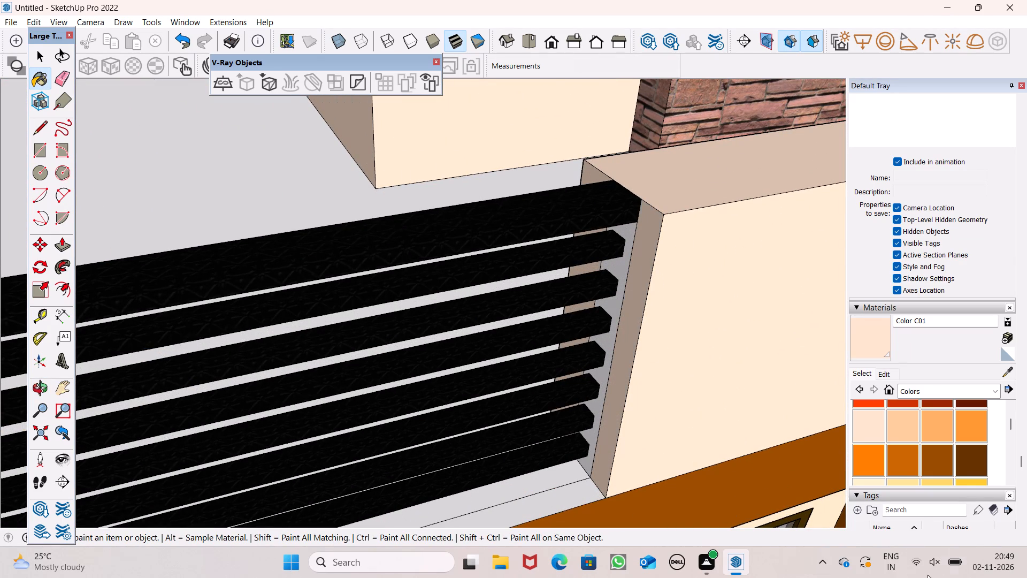
# Paint the narrow strip where the black railing's bars meet the front parapet with Color C08.
pyautogui.click(974, 457)
pyautogui.click(618, 308)
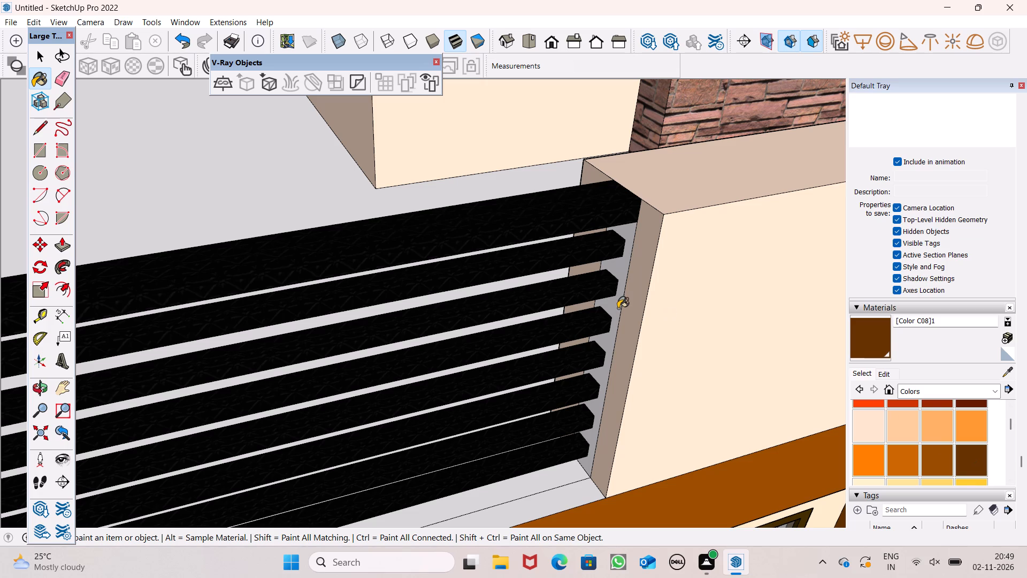
pyautogui.moveTo(632, 332); pyautogui.dragTo(727, 261, button='middle')
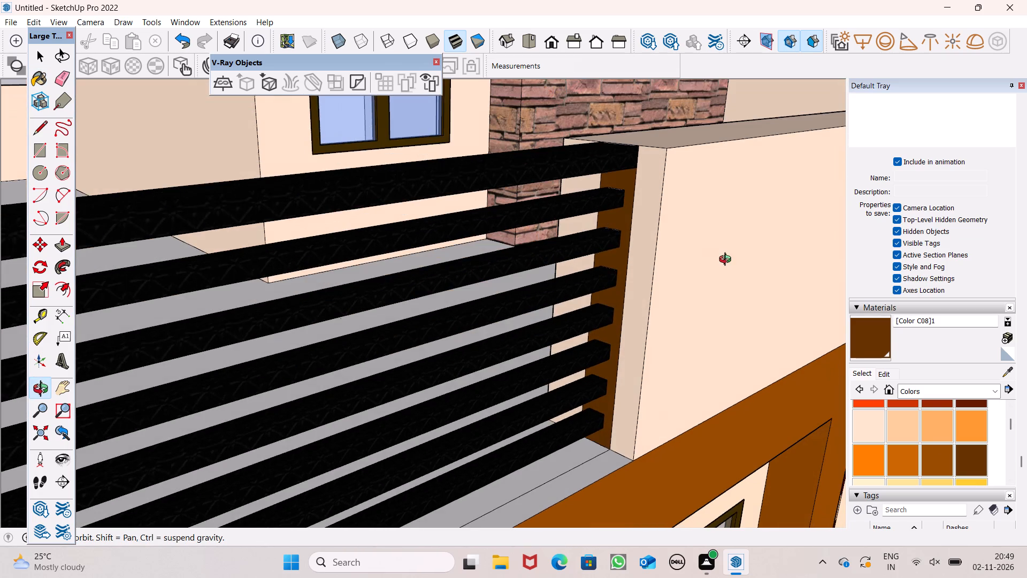
pyautogui.moveTo(727, 261); pyautogui.dragTo(477, 265, button='middle')
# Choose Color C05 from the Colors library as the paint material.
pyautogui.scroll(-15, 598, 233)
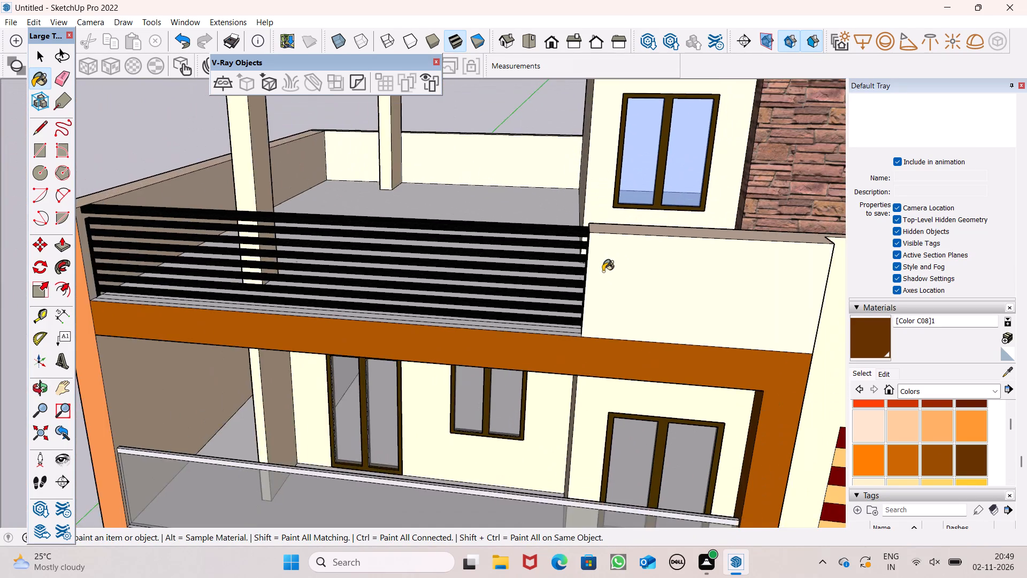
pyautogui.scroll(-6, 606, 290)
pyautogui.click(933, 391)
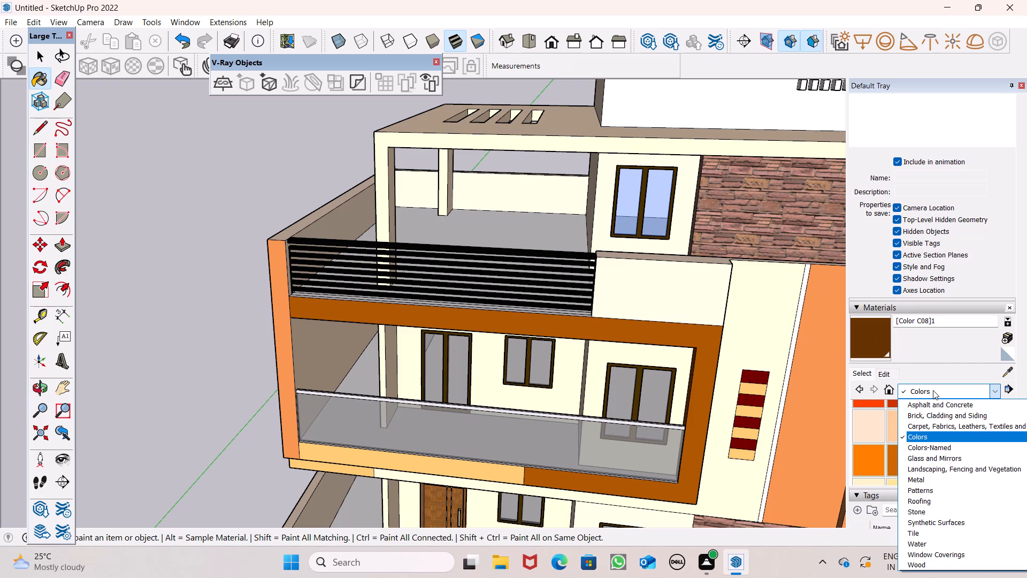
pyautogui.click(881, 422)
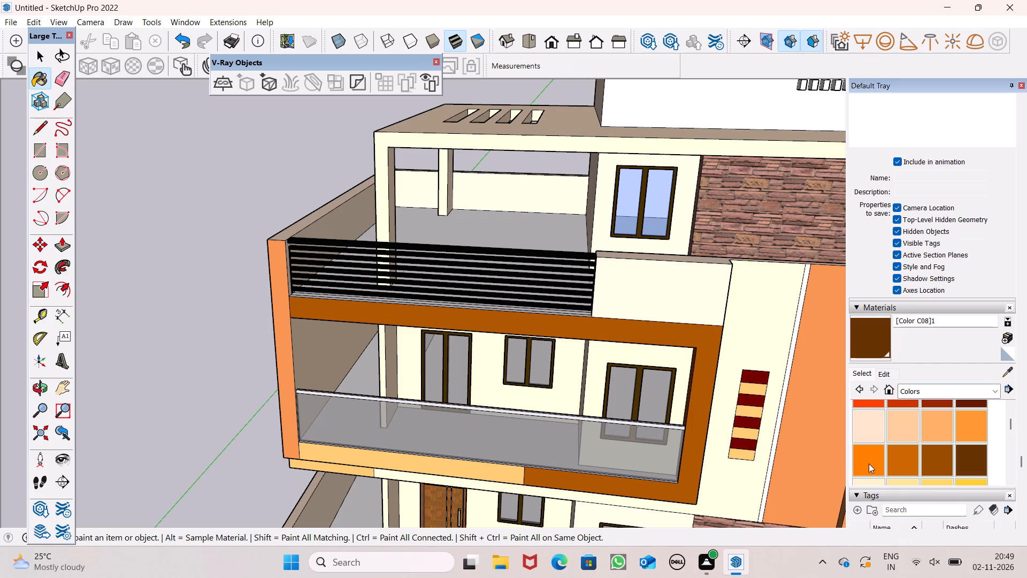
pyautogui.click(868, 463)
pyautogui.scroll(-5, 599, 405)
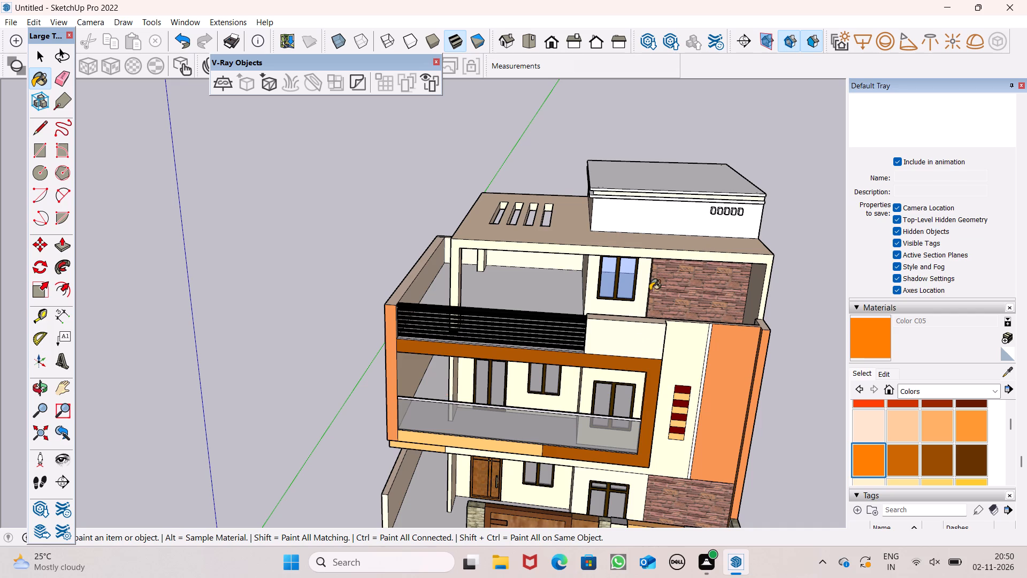
# Draw a horizontal line across the terrace-level front wall from its open-terrace corner to the window frame.
pyautogui.moveTo(654, 287); pyautogui.dragTo(719, 162, button='middle')
pyautogui.scroll(8, 645, 275)
pyautogui.moveTo(580, 335); pyautogui.dragTo(626, 420, button='middle')
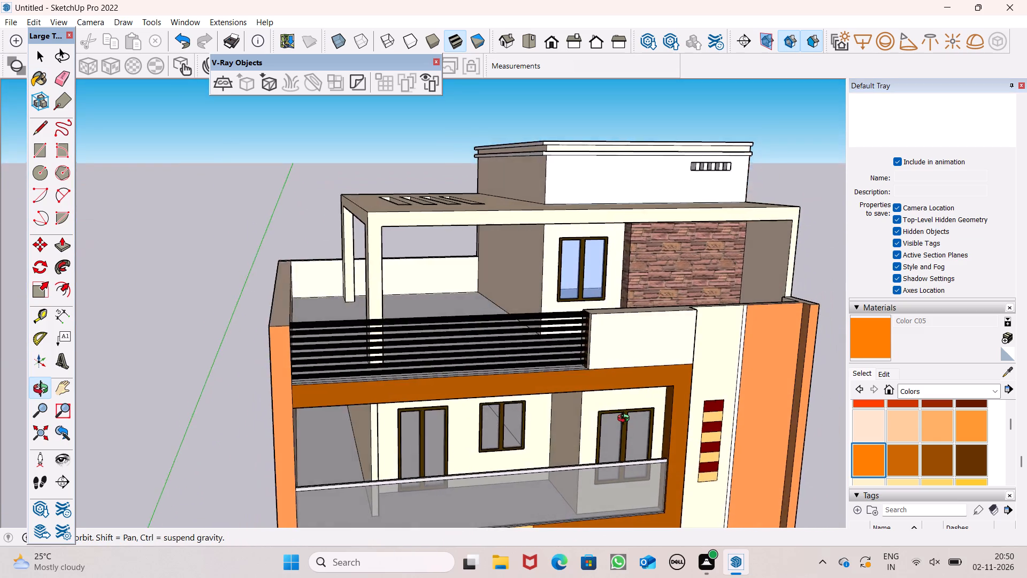
pyautogui.moveTo(626, 420); pyautogui.dragTo(624, 416, button='middle')
pyautogui.scroll(8, 624, 417)
pyautogui.click(36, 129)
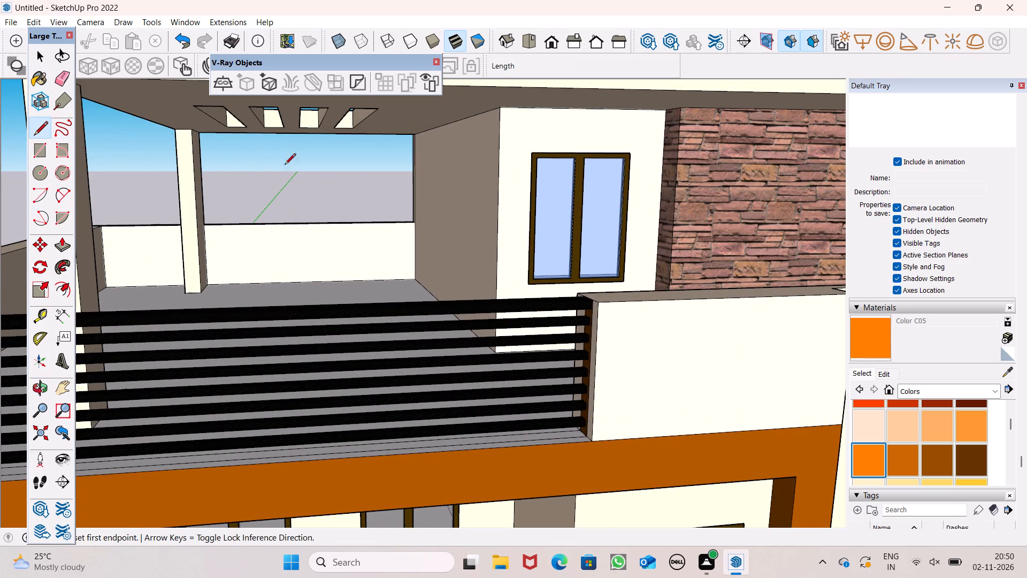
pyautogui.scroll(4, 459, 225)
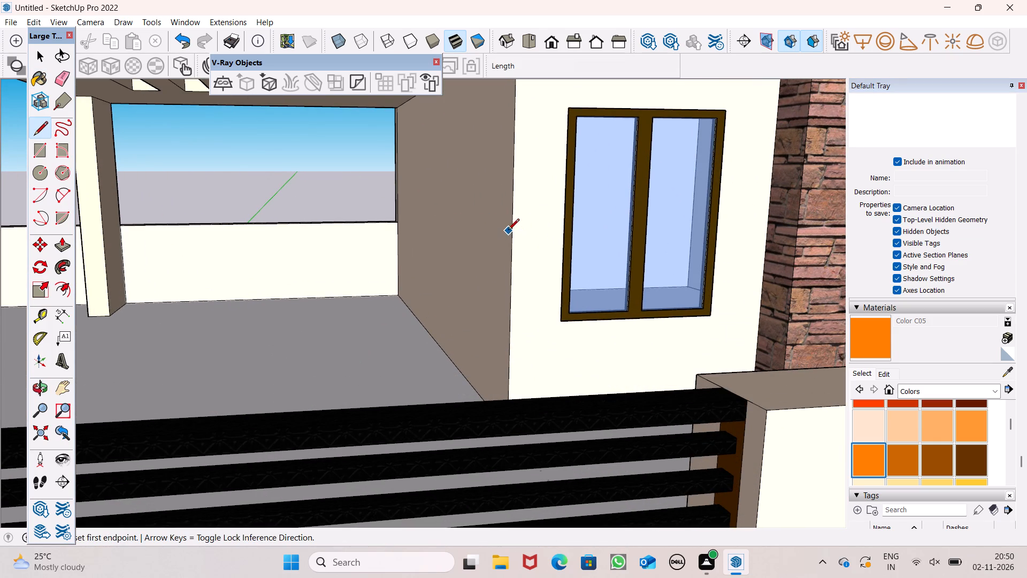
pyautogui.click(512, 219)
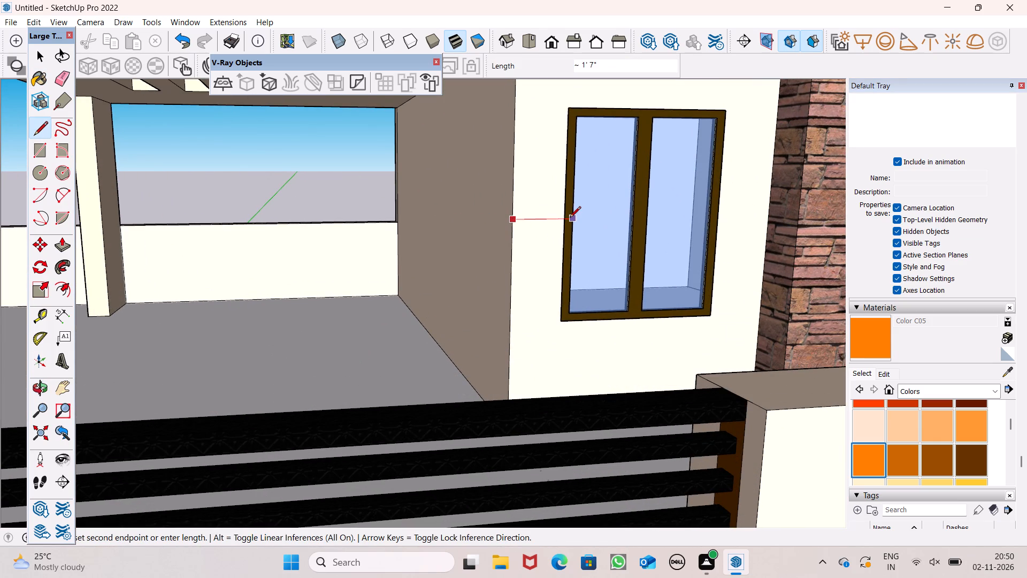
pyautogui.click(562, 218)
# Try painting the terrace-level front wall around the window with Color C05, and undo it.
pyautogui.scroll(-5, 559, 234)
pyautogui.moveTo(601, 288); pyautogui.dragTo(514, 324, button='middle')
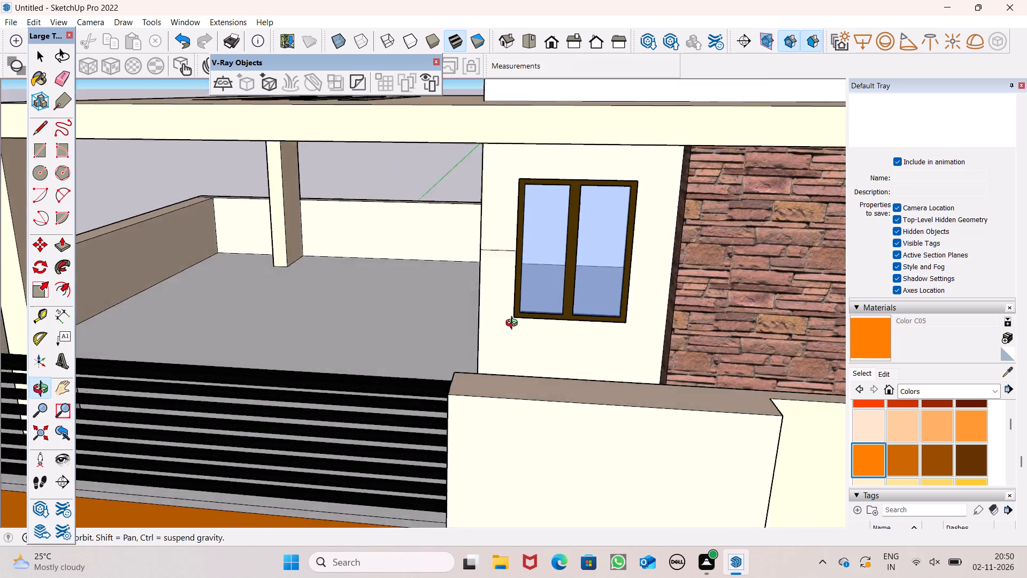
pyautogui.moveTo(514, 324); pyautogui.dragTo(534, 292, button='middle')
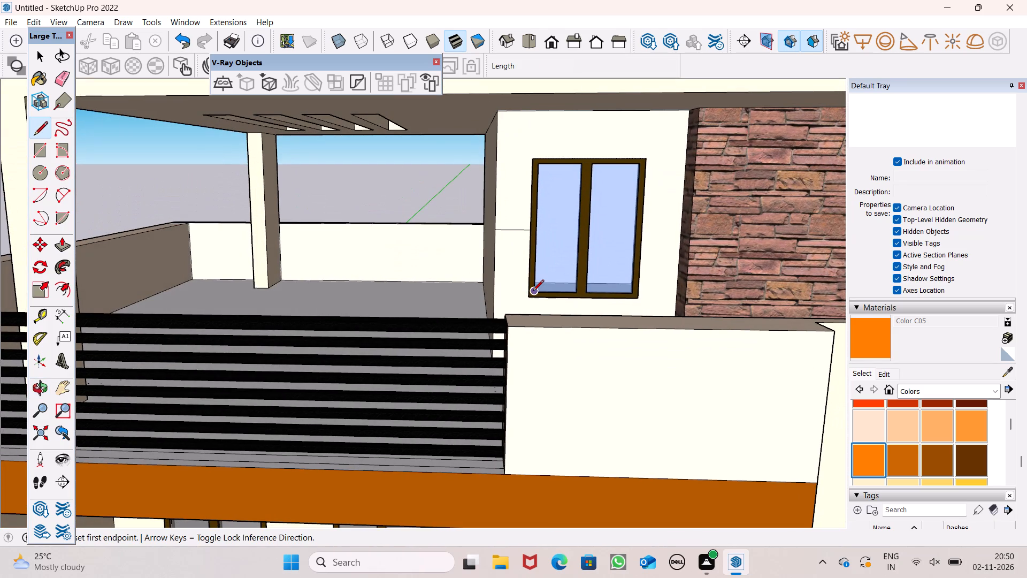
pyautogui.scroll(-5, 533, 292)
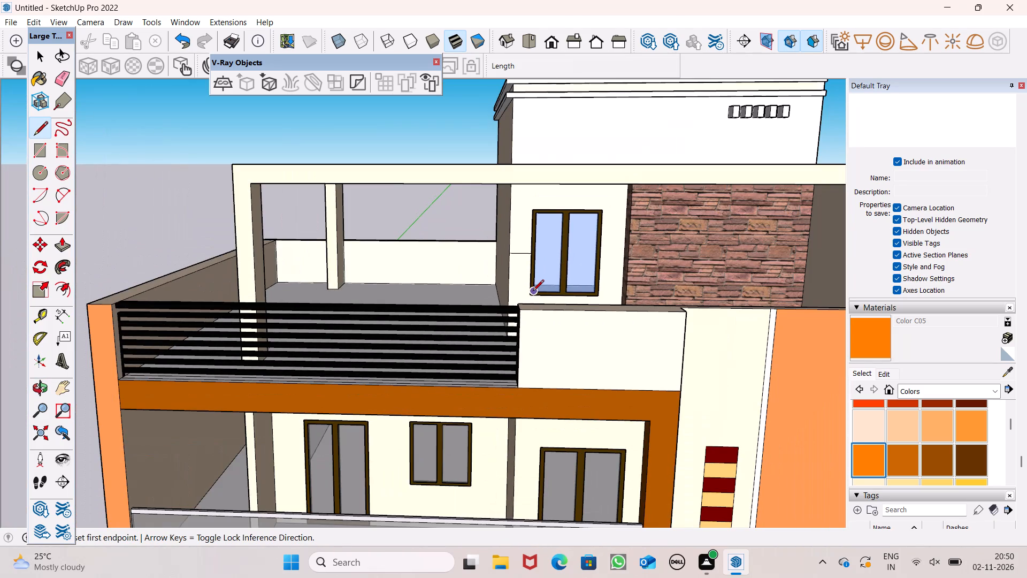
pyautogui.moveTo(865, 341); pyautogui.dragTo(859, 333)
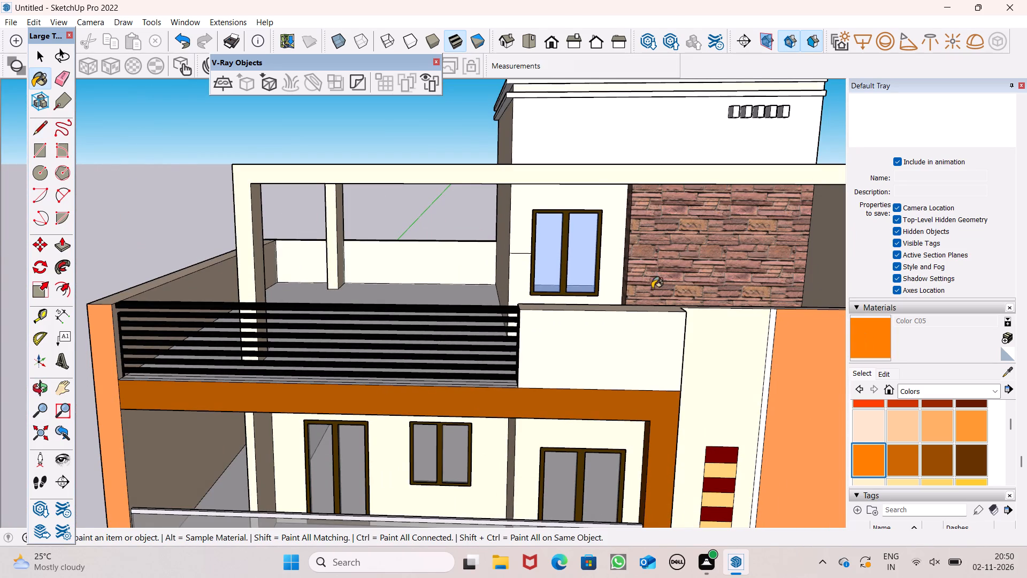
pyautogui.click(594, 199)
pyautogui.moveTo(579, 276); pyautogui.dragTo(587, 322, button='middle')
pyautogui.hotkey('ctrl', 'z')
# Draw a horizontal line about 1' 6" long from the window frame to the stone-clad wall, level with the existing line.
pyautogui.scroll(2, 617, 306)
pyautogui.moveTo(617, 306); pyautogui.dragTo(587, 263, button='middle')
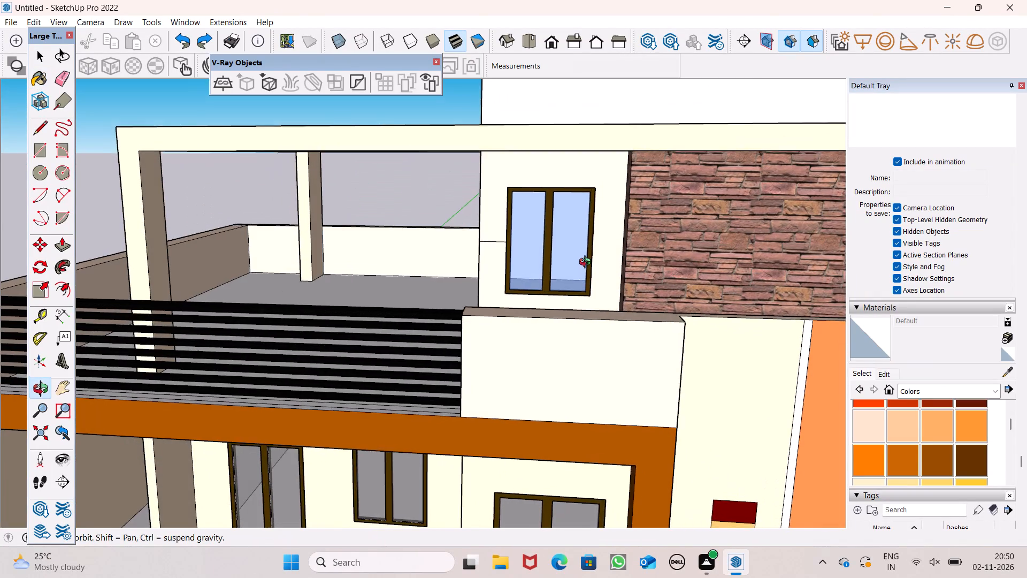
pyautogui.moveTo(587, 263); pyautogui.dragTo(587, 257, button='middle')
pyautogui.scroll(5, 655, 255)
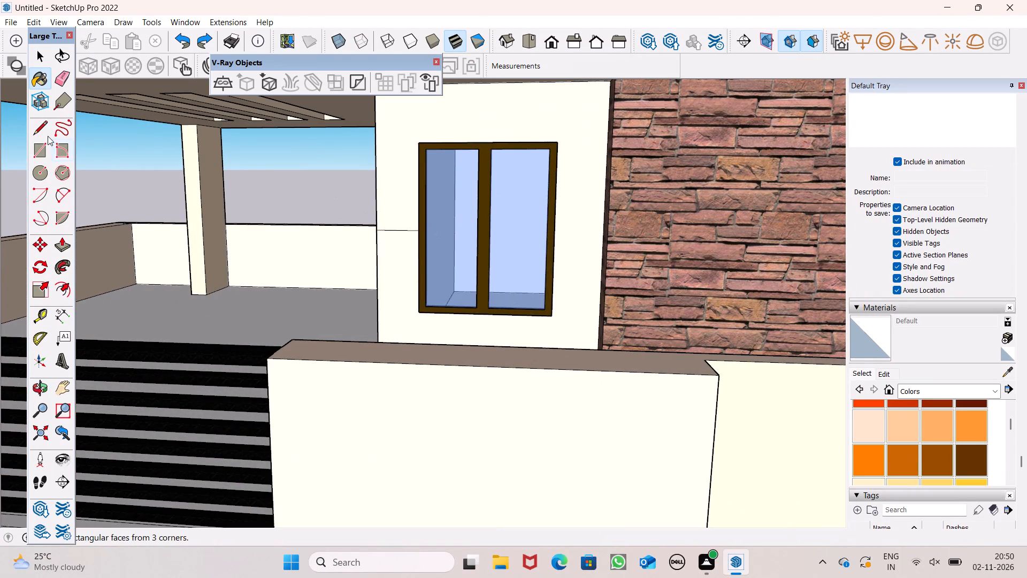
pyautogui.click(41, 134)
pyautogui.moveTo(339, 265); pyautogui.dragTo(342, 271, button='middle')
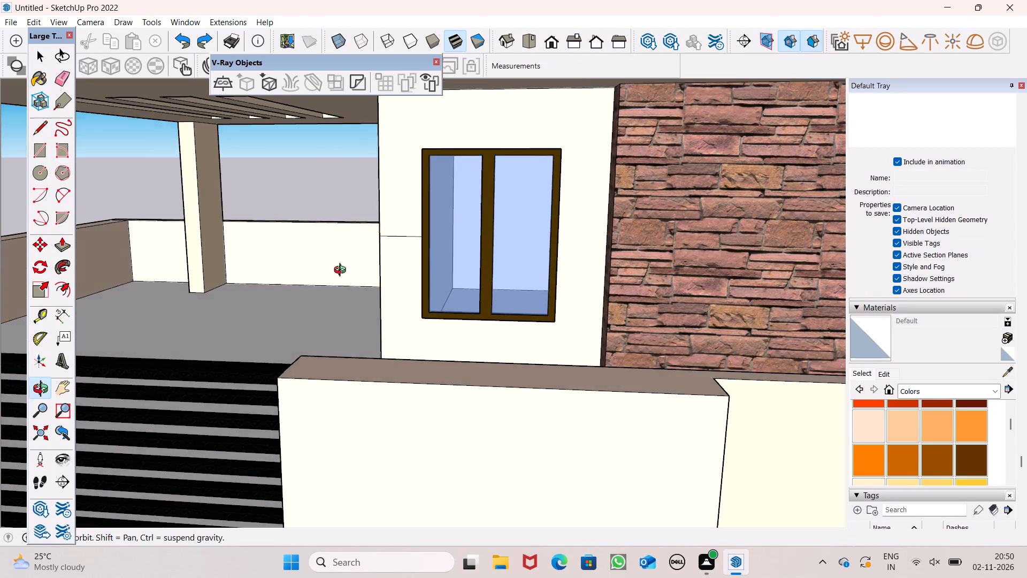
pyautogui.moveTo(342, 271); pyautogui.dragTo(342, 292, button='middle')
pyautogui.scroll(5, 442, 281)
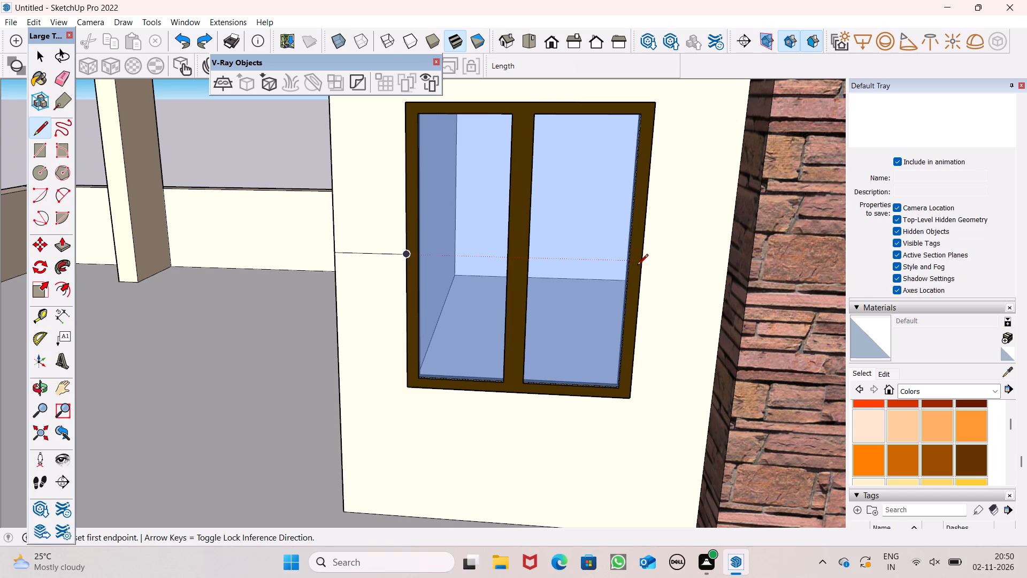
pyautogui.moveTo(642, 262); pyautogui.dragTo(648, 262)
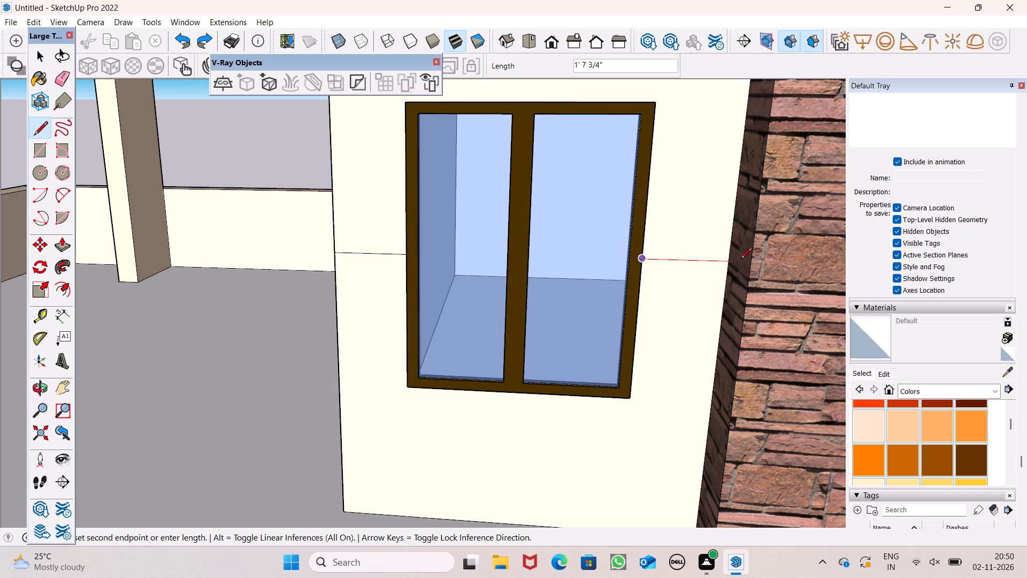
pyautogui.click(729, 260)
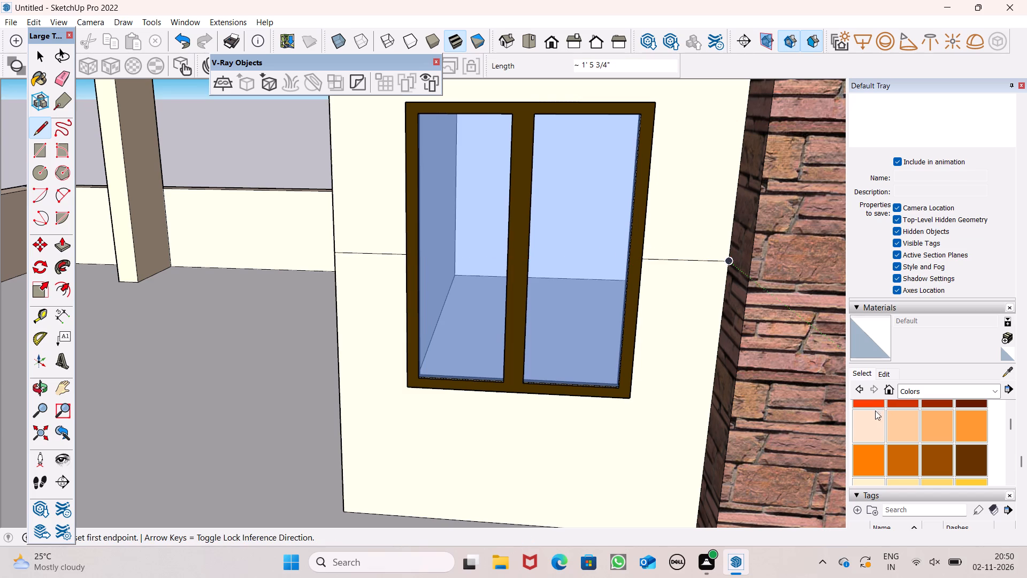
# Paint the front wall area above the split lines and the adjoining side wall under the slotted roof with Color C05.
pyautogui.click(867, 458)
pyautogui.click(684, 233)
pyautogui.scroll(-7, 680, 232)
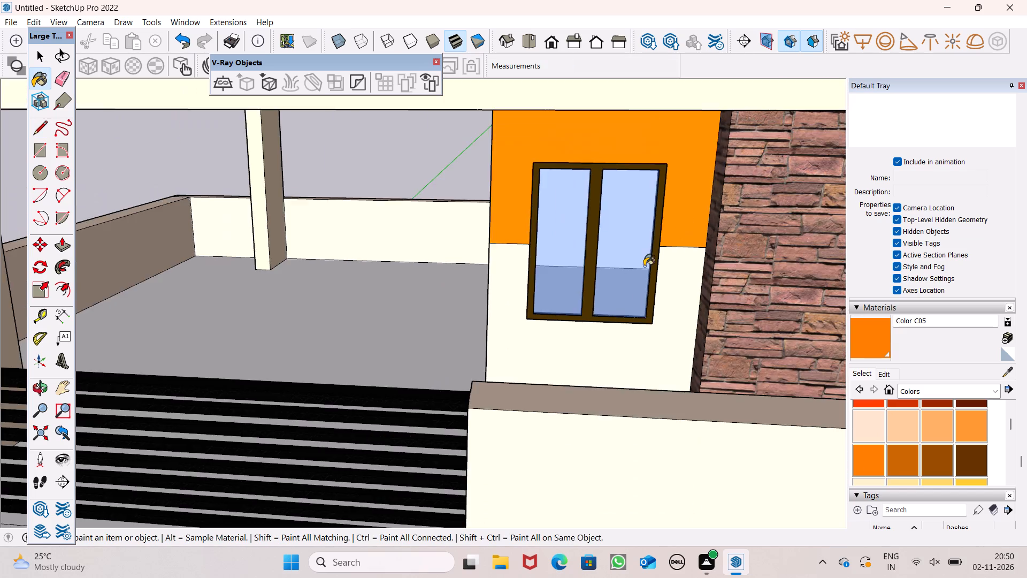
pyautogui.scroll(-6, 644, 266)
pyautogui.moveTo(573, 345); pyautogui.dragTo(689, 261, button='middle')
pyautogui.click(519, 211)
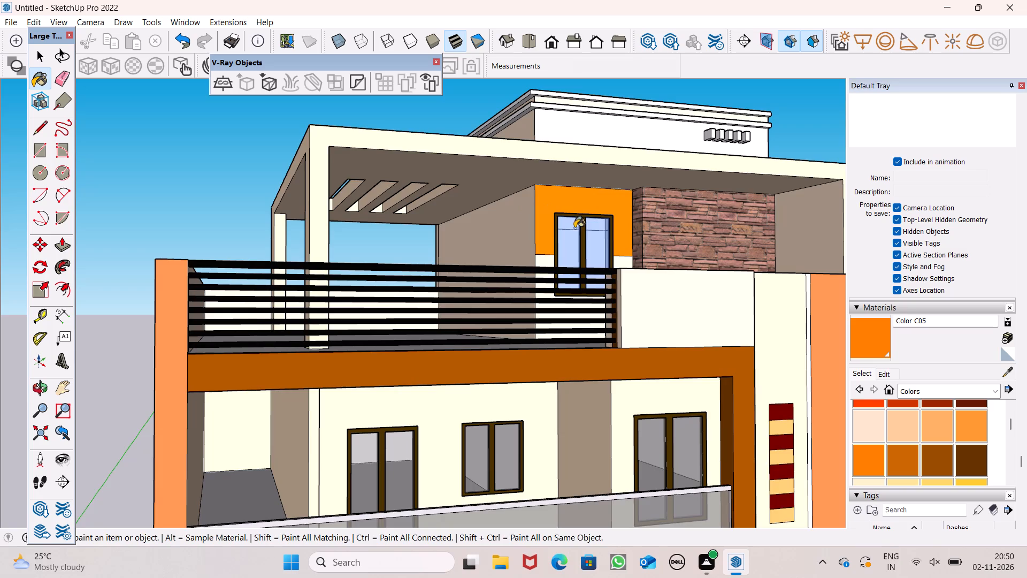
pyautogui.moveTo(619, 257); pyautogui.dragTo(619, 303, button='middle')
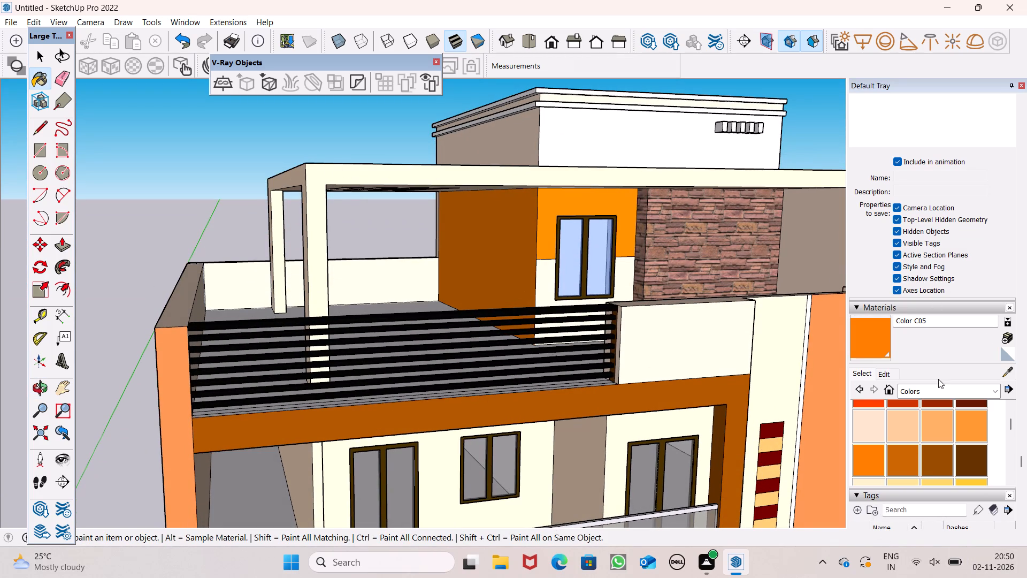
# Edit Color C05 to a bright red by setting its green value to 29.
pyautogui.scroll(-4, 942, 442)
pyautogui.scroll(4, 940, 451)
pyautogui.click(884, 371)
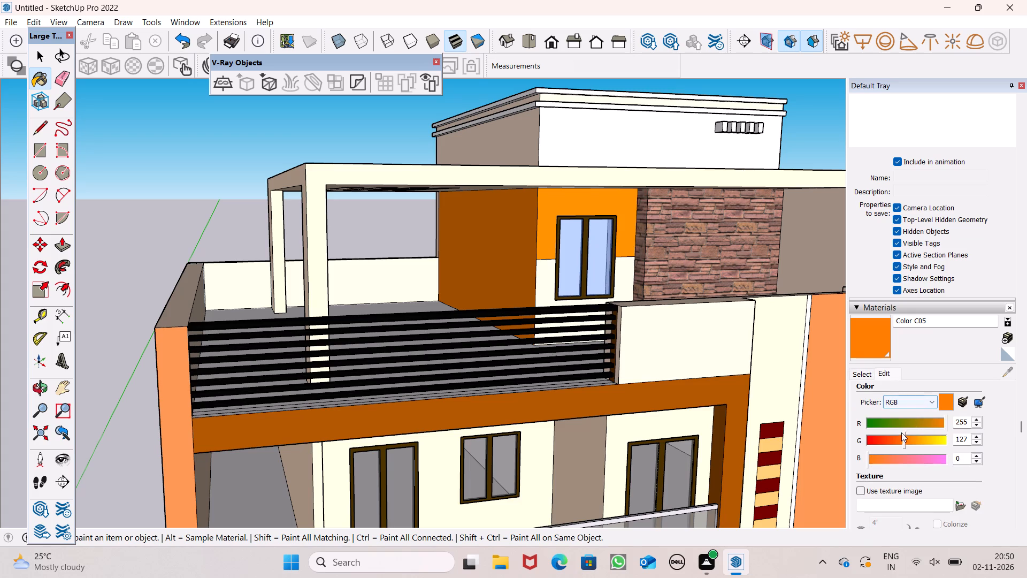
pyautogui.click(886, 437)
pyautogui.click(878, 440)
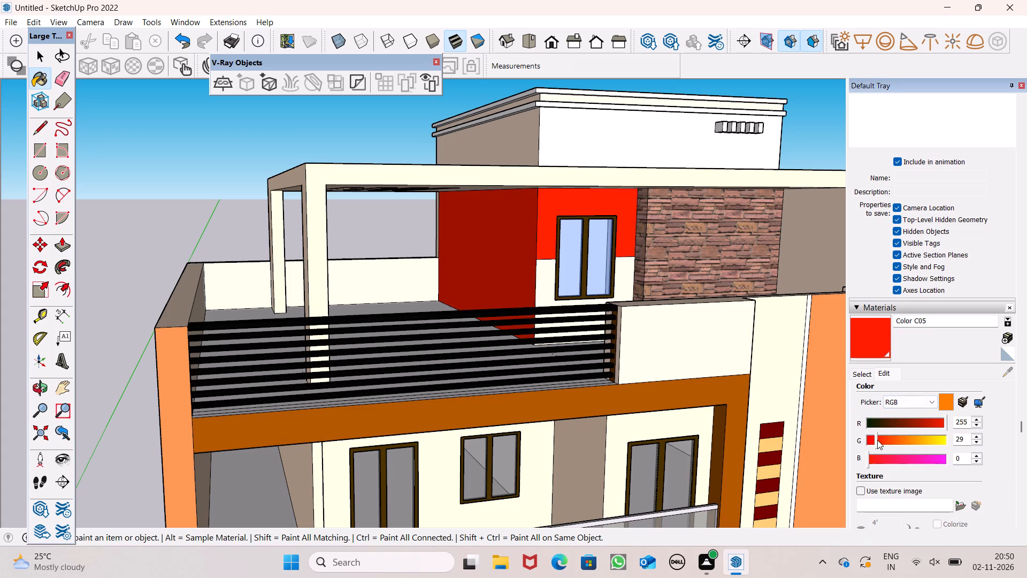
pyautogui.scroll(-3, 631, 265)
pyautogui.moveTo(612, 302); pyautogui.dragTo(506, 271, button='middle')
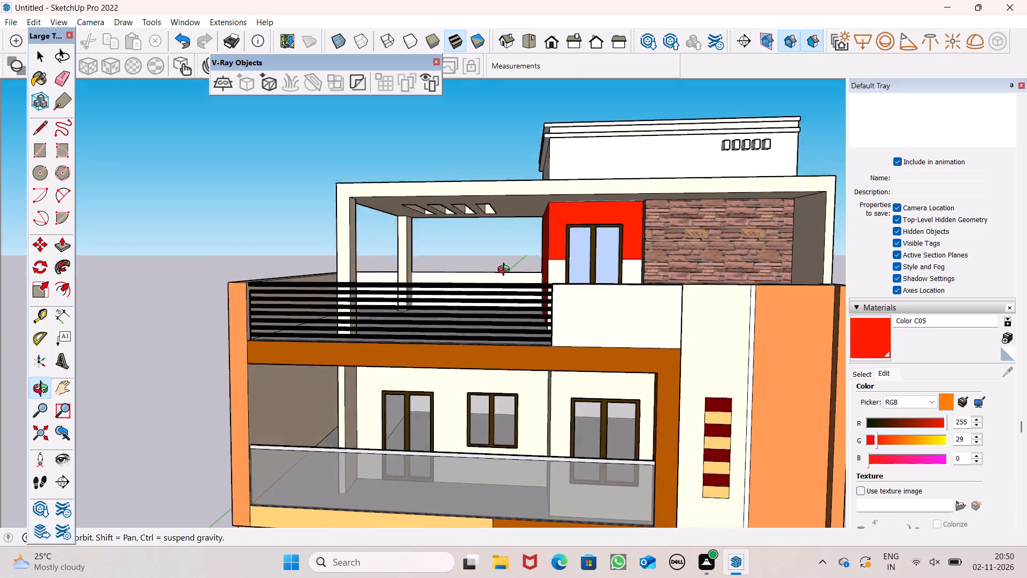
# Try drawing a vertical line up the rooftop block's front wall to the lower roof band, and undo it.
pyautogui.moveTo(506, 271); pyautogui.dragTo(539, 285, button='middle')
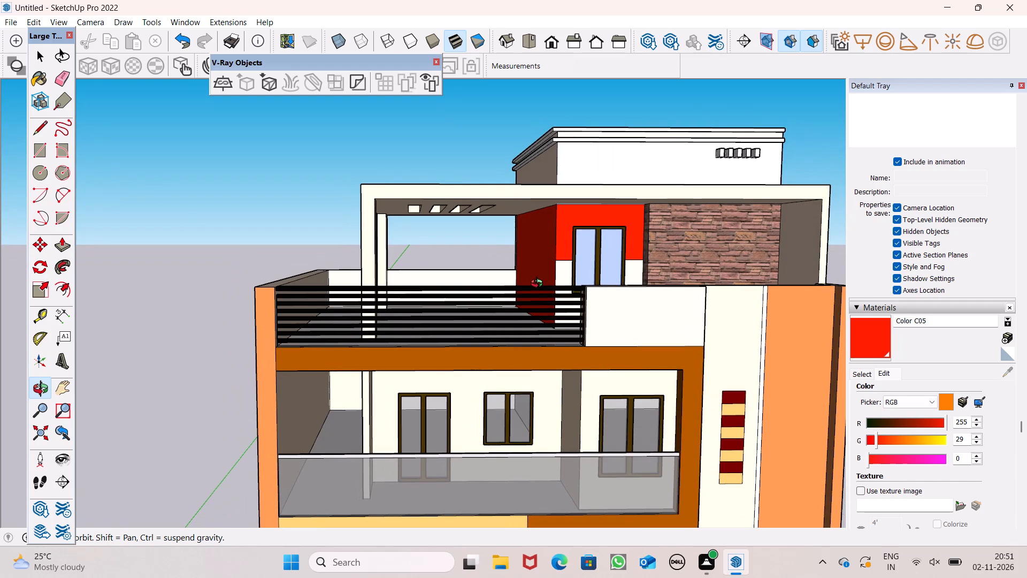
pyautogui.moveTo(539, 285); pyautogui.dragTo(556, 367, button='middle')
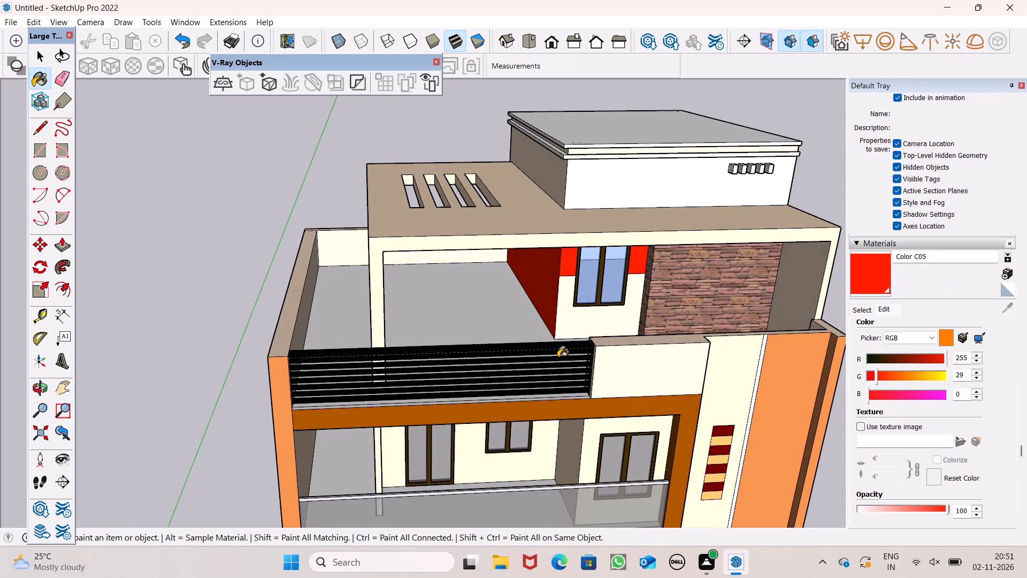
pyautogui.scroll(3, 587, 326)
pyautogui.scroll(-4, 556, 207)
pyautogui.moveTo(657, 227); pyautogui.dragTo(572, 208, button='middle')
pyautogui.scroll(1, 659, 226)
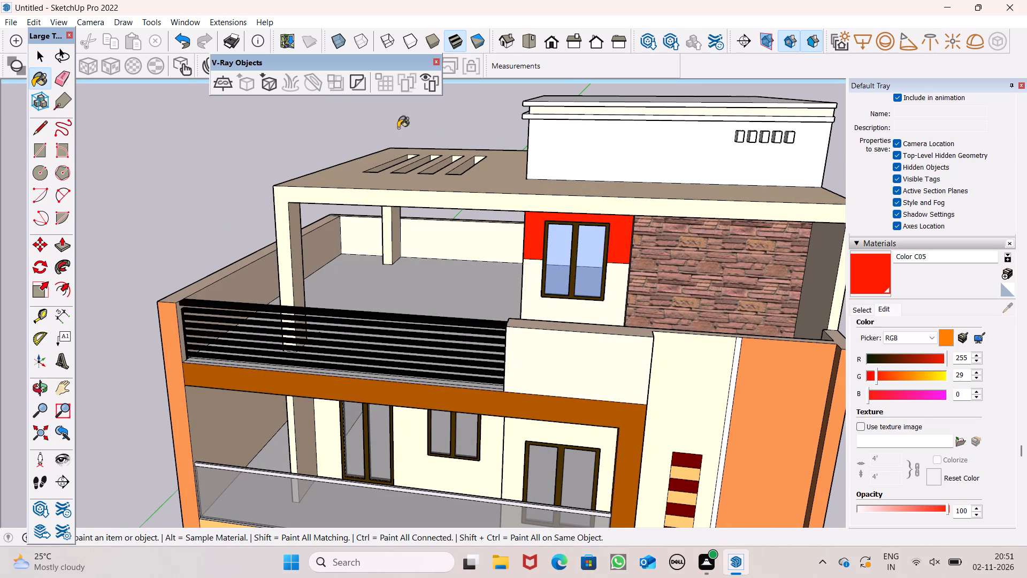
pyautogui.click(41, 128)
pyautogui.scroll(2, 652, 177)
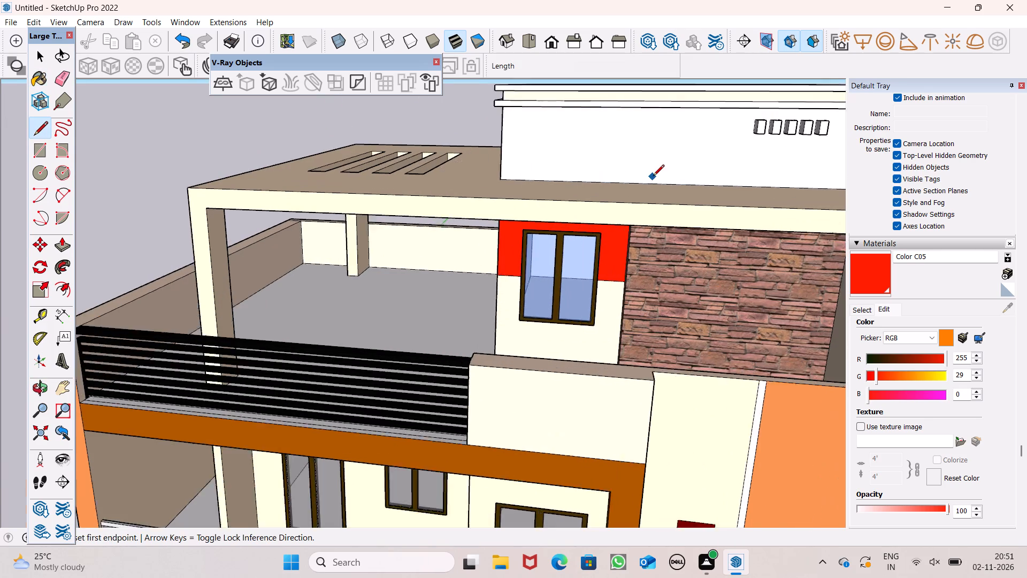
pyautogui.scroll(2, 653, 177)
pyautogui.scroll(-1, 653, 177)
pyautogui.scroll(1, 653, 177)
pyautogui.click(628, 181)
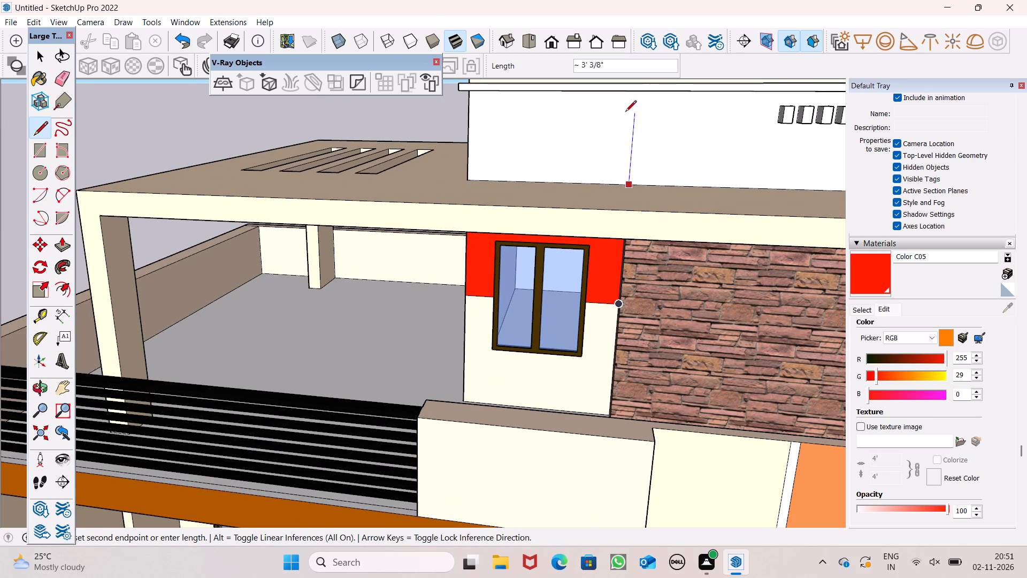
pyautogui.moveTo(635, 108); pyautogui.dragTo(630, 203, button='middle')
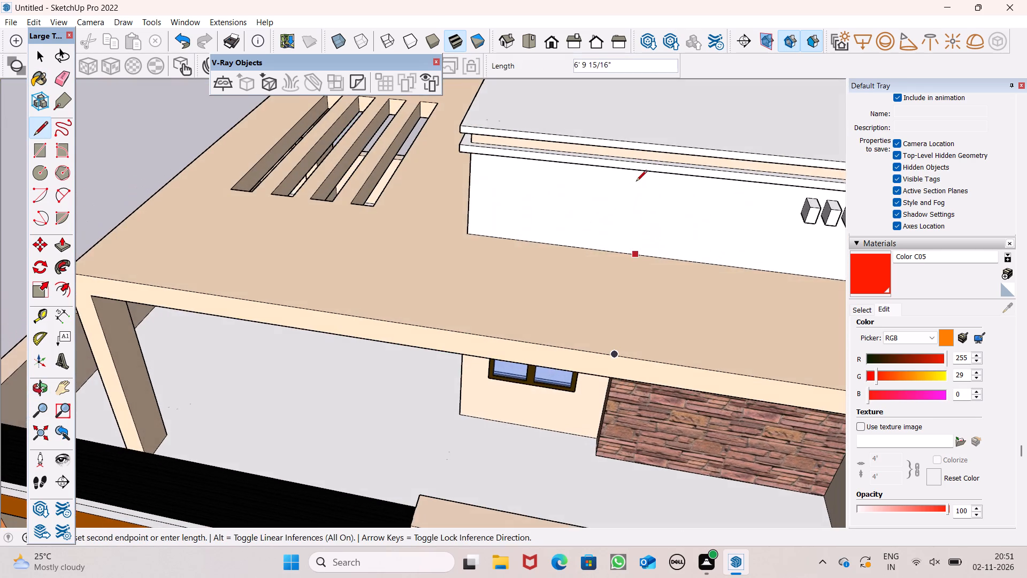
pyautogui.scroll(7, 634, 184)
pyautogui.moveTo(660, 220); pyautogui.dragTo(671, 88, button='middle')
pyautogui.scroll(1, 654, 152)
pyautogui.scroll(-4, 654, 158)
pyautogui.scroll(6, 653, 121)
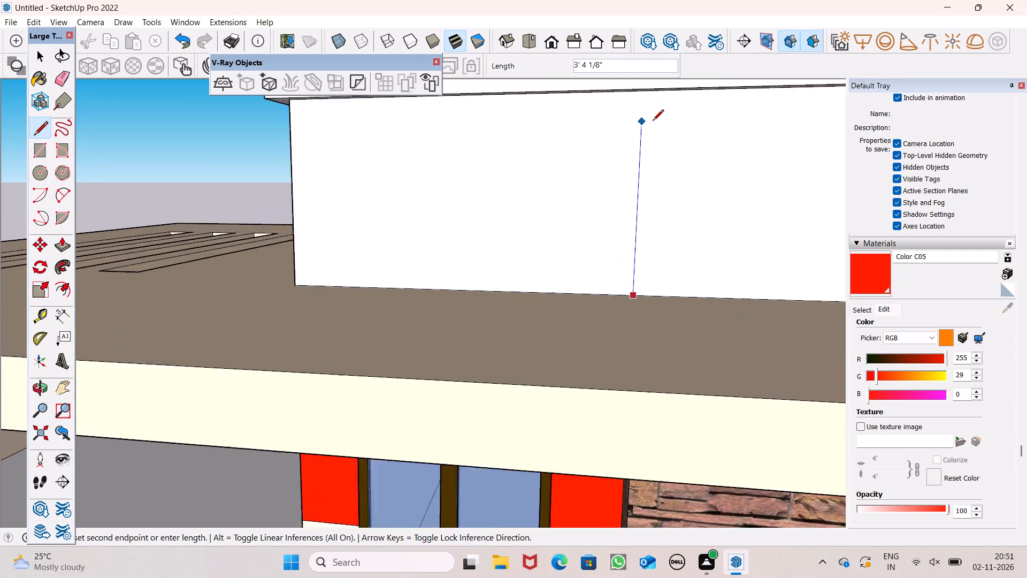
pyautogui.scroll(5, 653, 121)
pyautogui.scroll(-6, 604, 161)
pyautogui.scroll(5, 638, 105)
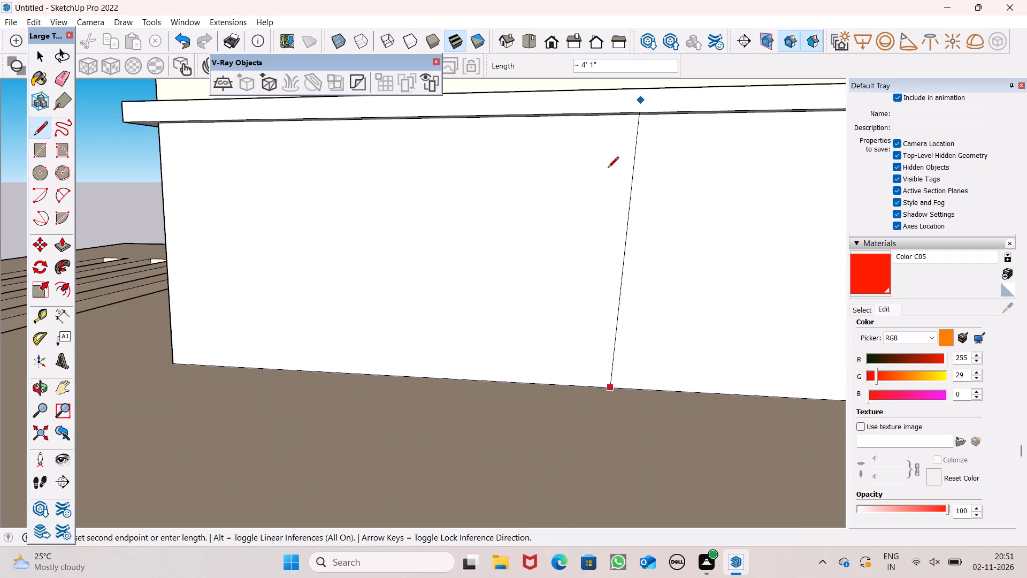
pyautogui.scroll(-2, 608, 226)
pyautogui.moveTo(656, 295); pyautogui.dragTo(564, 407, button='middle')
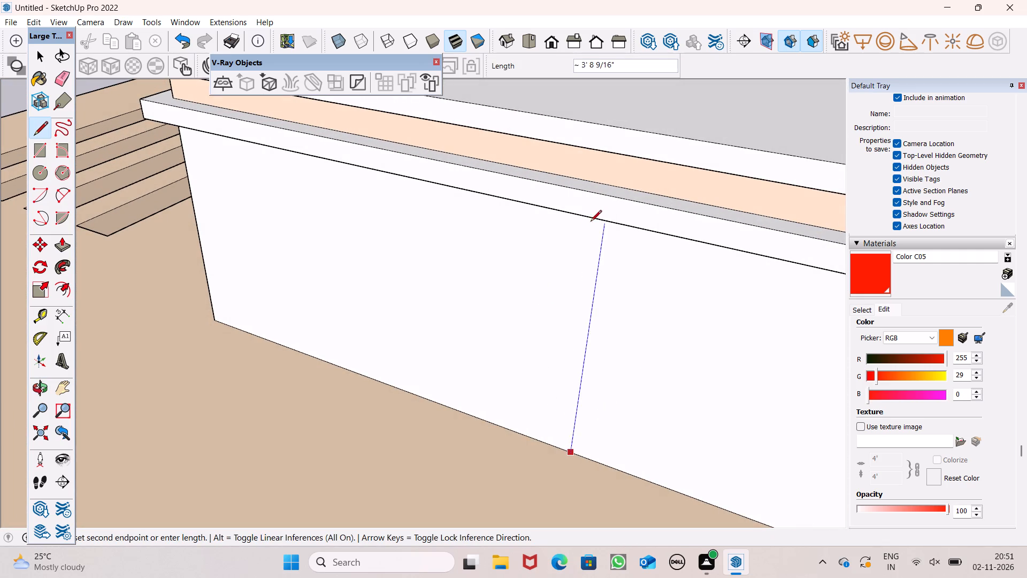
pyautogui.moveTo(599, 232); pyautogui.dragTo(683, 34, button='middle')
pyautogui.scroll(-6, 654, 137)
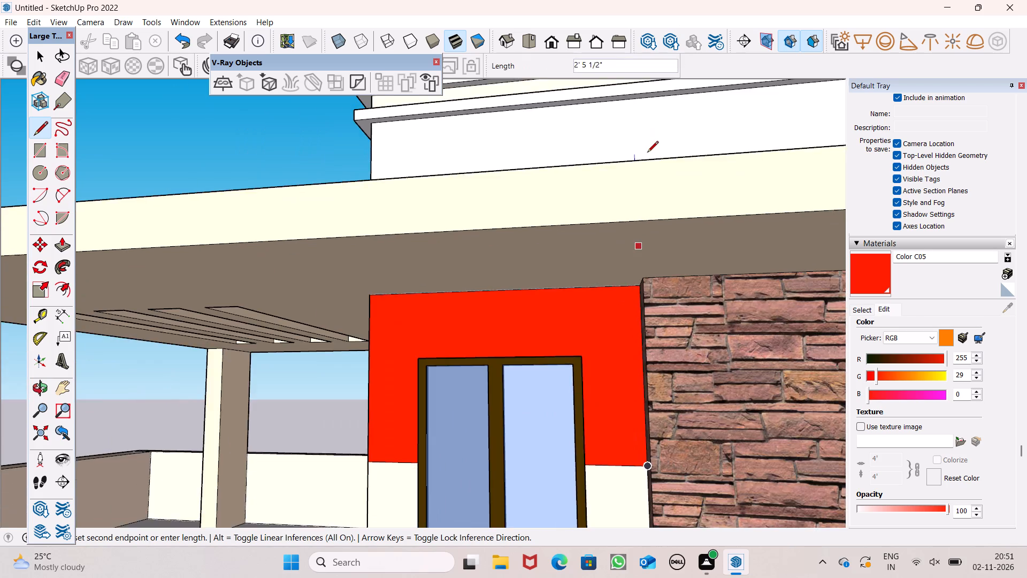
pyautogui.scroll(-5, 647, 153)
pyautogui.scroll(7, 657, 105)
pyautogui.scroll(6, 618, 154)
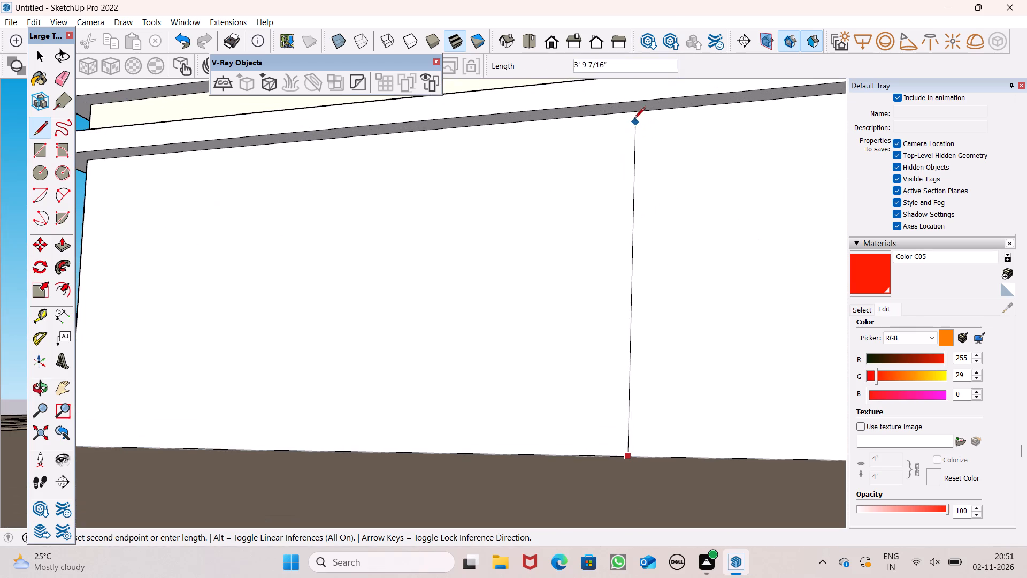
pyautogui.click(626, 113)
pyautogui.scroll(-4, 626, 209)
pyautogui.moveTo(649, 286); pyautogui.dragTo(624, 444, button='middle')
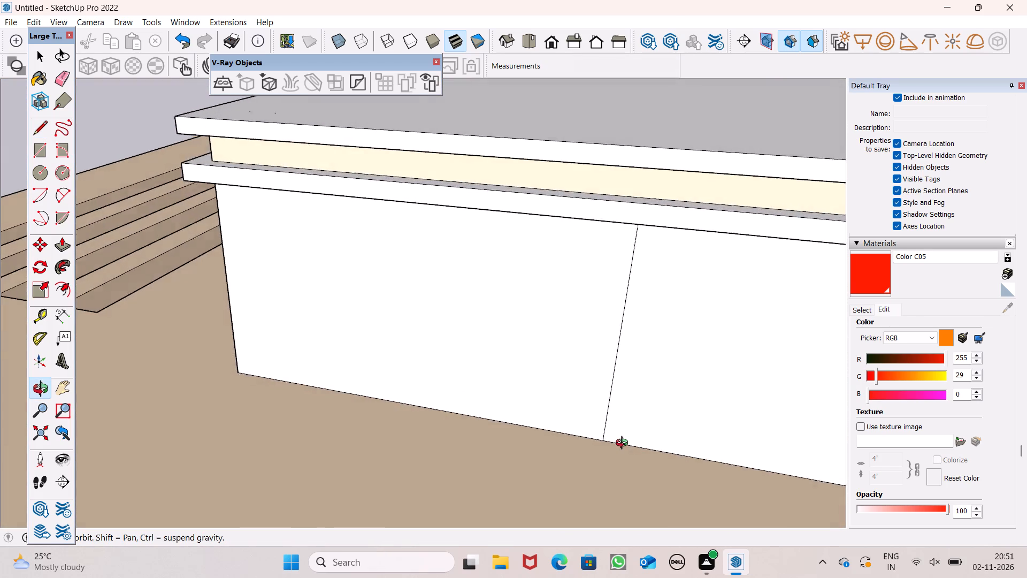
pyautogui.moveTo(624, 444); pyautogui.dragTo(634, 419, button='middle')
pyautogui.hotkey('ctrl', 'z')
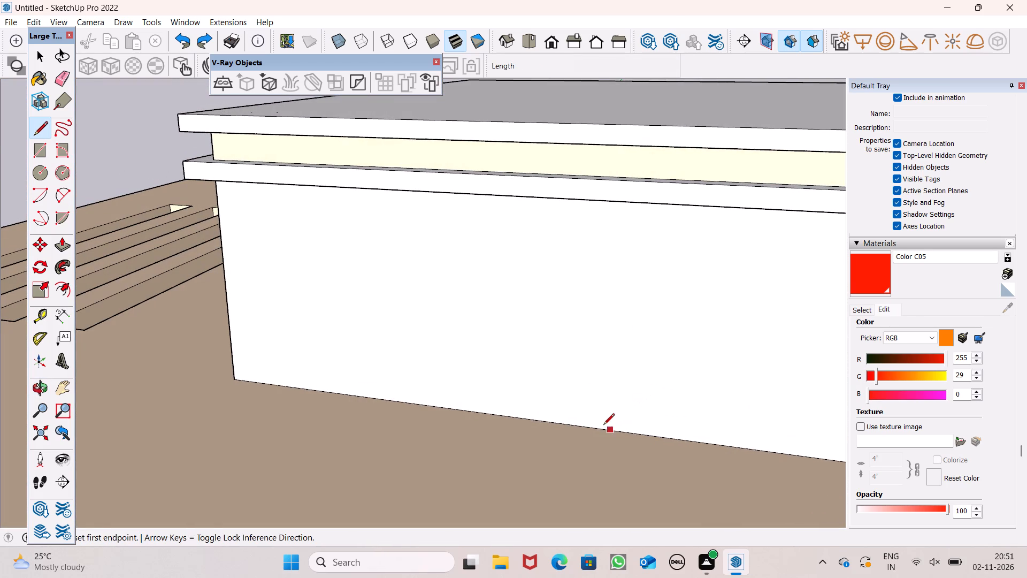
# Draw a vertical line about 3' 11" long from the base of the rooftop block's front wall to its lower roof band.
pyautogui.moveTo(610, 429); pyautogui.dragTo(610, 422)
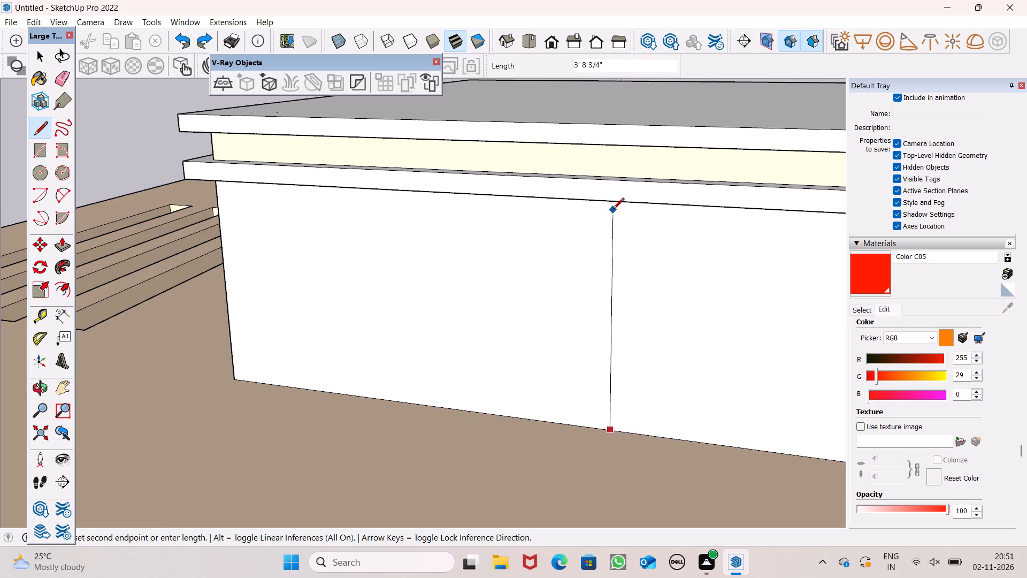
pyautogui.moveTo(622, 229); pyautogui.dragTo(634, 132, button='middle')
pyautogui.click(629, 153)
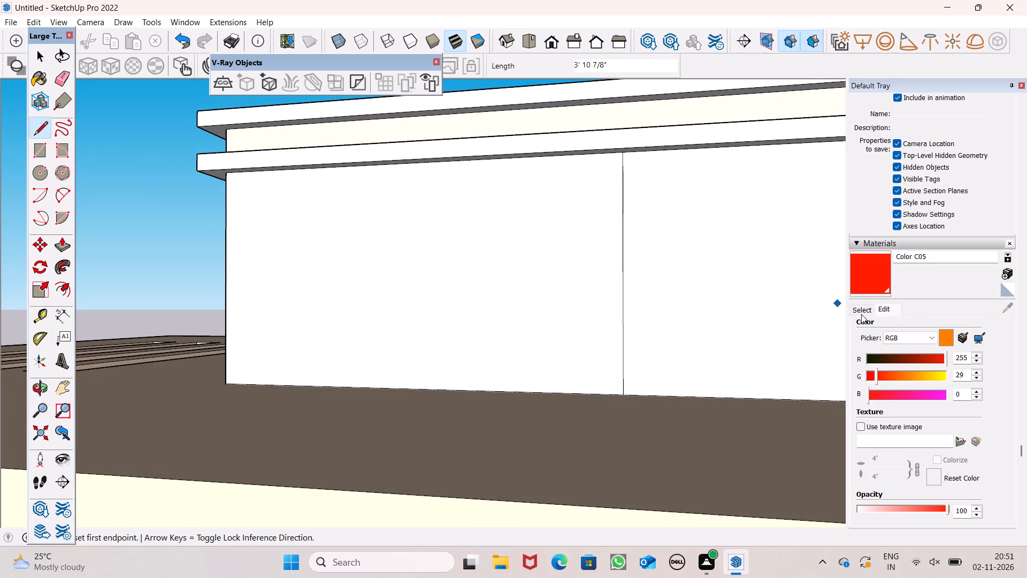
# Paint the rooftop block's front wall section on the slotted-roof side of the line, and its side and rear walls, with Color C05.
pyautogui.click(889, 276)
pyautogui.click(531, 270)
pyautogui.scroll(-6, 519, 256)
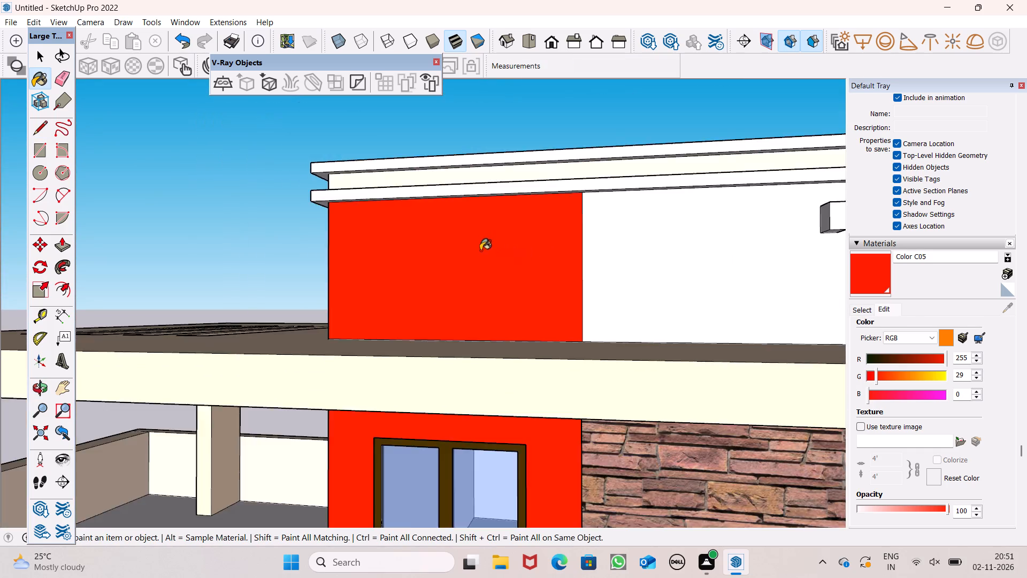
pyautogui.moveTo(480, 255); pyautogui.dragTo(635, 333, button='middle')
pyautogui.scroll(-6, 639, 305)
pyautogui.click(504, 303)
pyautogui.moveTo(586, 326); pyautogui.dragTo(211, 294, button='middle')
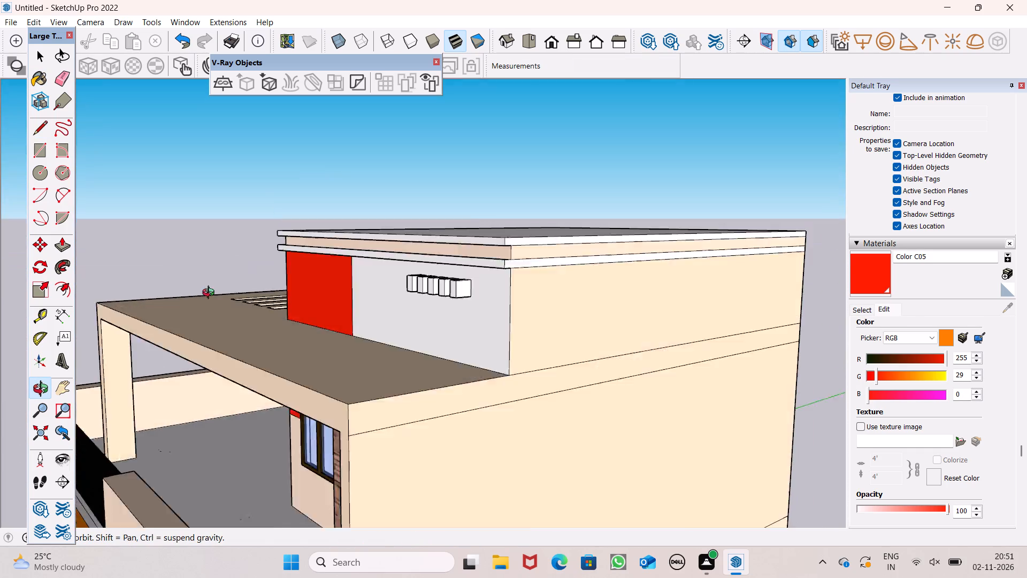
pyautogui.moveTo(211, 294); pyautogui.dragTo(209, 298, button='middle')
pyautogui.click(520, 360)
pyautogui.scroll(-4, 474, 292)
pyautogui.moveTo(639, 294); pyautogui.dragTo(211, 287, button='middle')
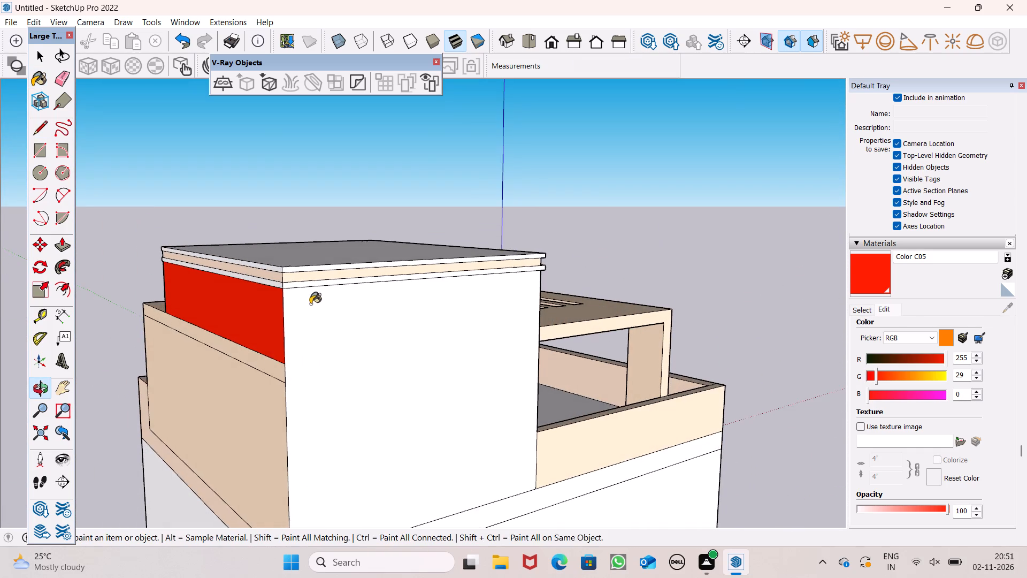
pyautogui.click(310, 304)
pyautogui.moveTo(307, 311); pyautogui.dragTo(649, 310, button='middle')
pyautogui.moveTo(649, 310); pyautogui.dragTo(265, 288, button='middle')
pyautogui.scroll(1, 273, 288)
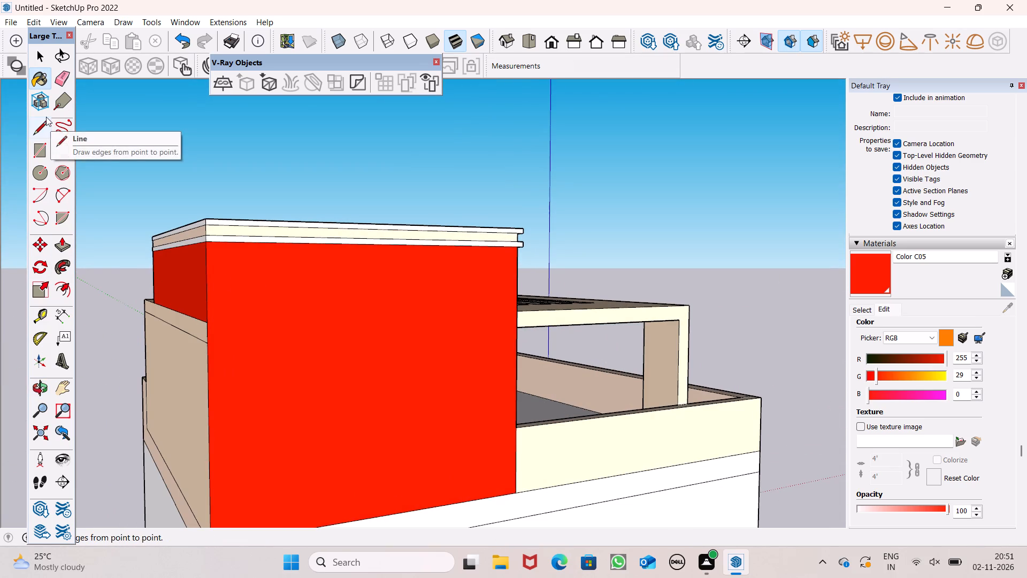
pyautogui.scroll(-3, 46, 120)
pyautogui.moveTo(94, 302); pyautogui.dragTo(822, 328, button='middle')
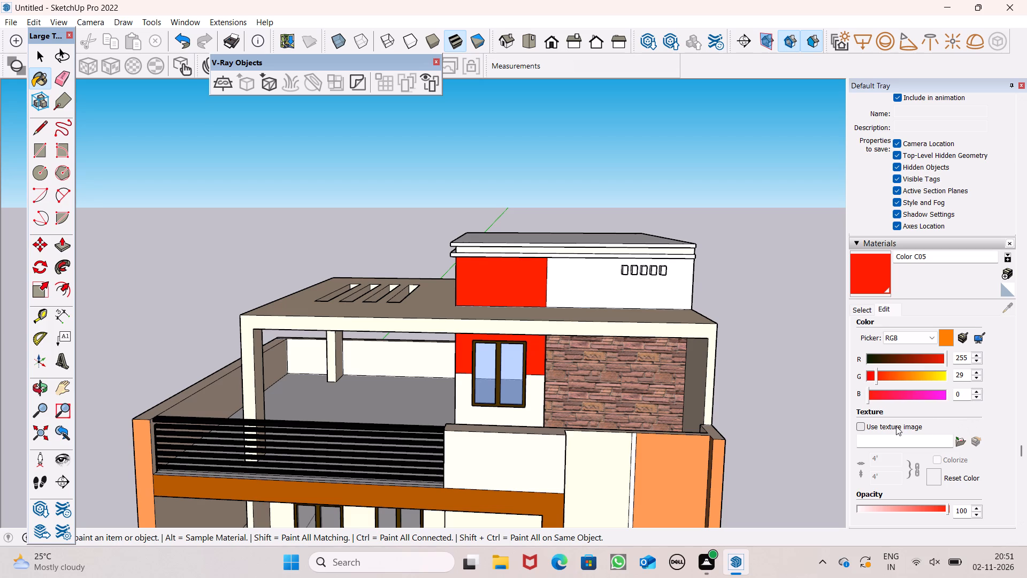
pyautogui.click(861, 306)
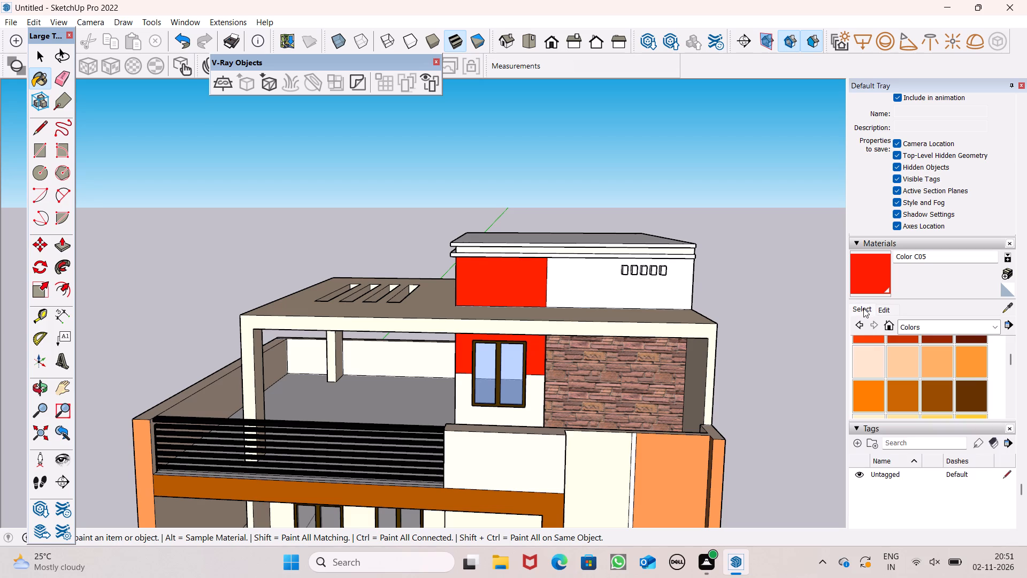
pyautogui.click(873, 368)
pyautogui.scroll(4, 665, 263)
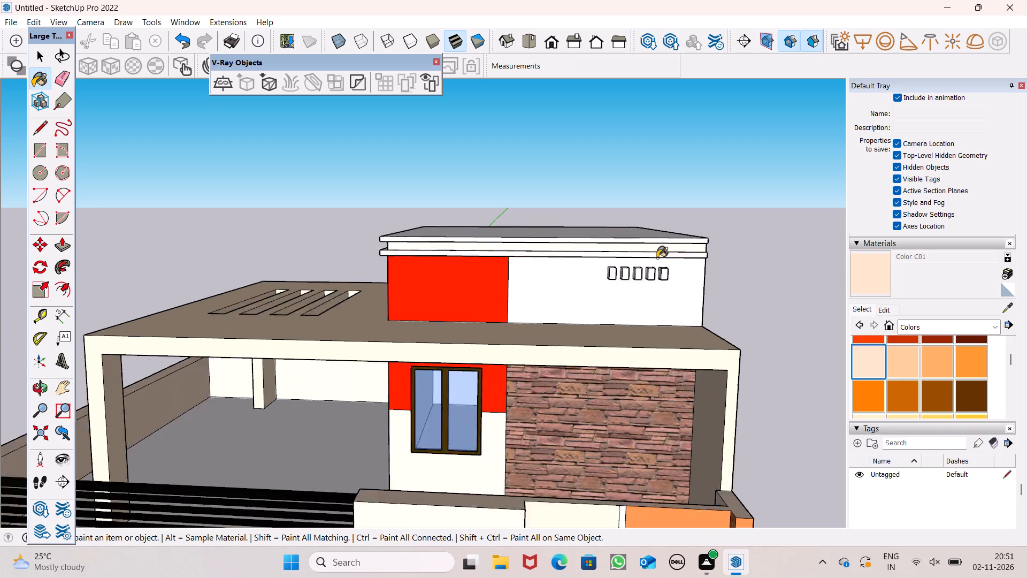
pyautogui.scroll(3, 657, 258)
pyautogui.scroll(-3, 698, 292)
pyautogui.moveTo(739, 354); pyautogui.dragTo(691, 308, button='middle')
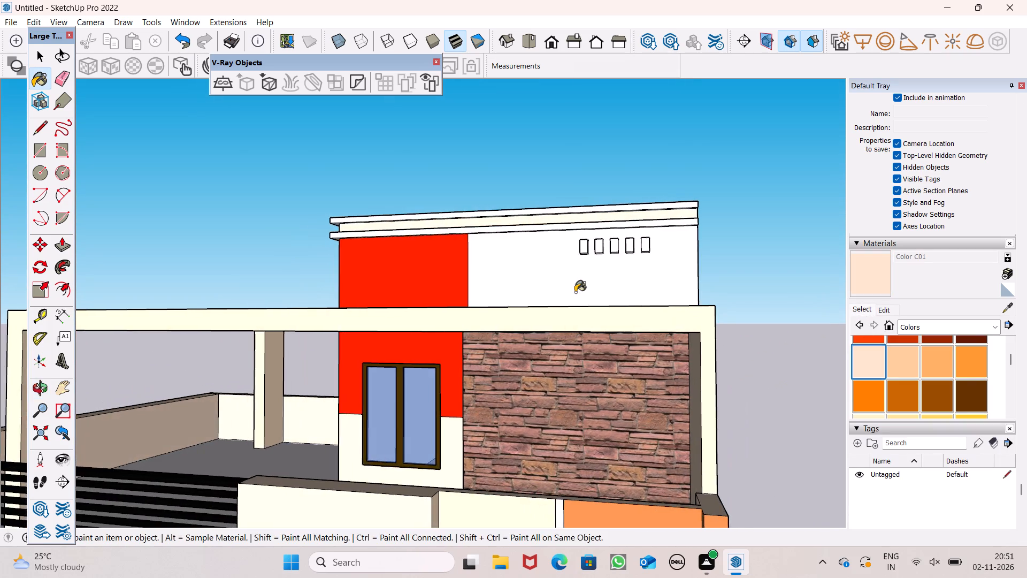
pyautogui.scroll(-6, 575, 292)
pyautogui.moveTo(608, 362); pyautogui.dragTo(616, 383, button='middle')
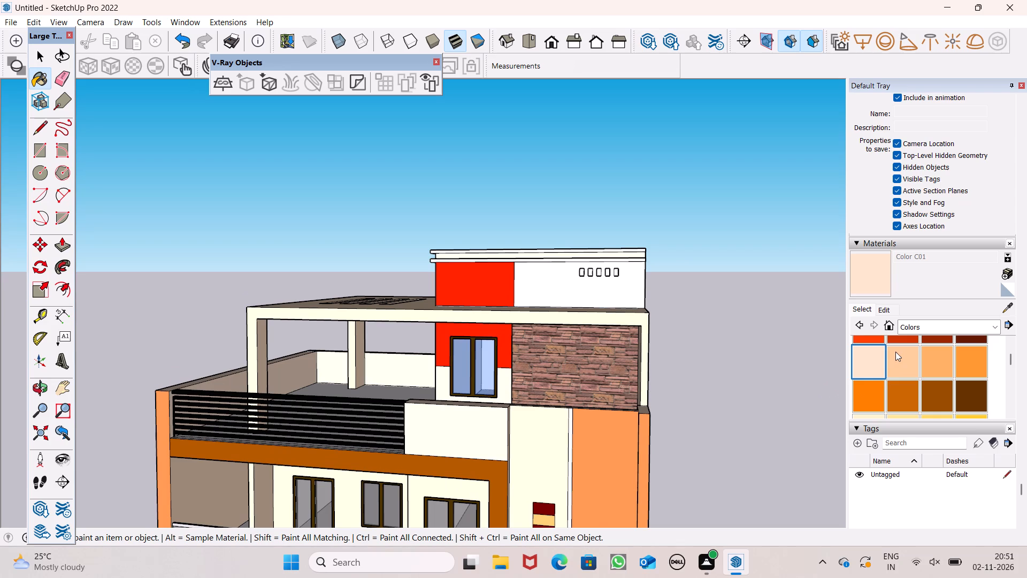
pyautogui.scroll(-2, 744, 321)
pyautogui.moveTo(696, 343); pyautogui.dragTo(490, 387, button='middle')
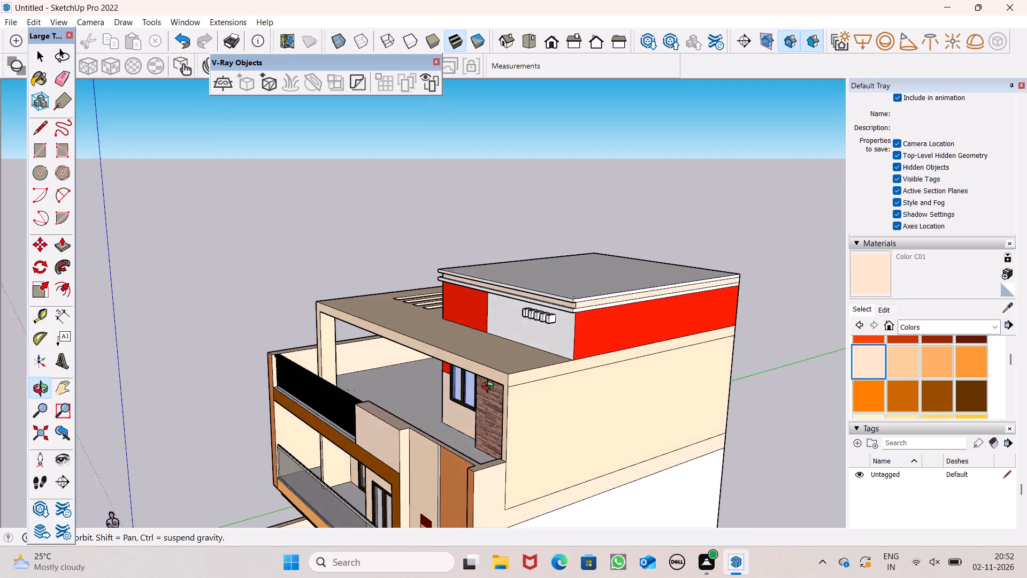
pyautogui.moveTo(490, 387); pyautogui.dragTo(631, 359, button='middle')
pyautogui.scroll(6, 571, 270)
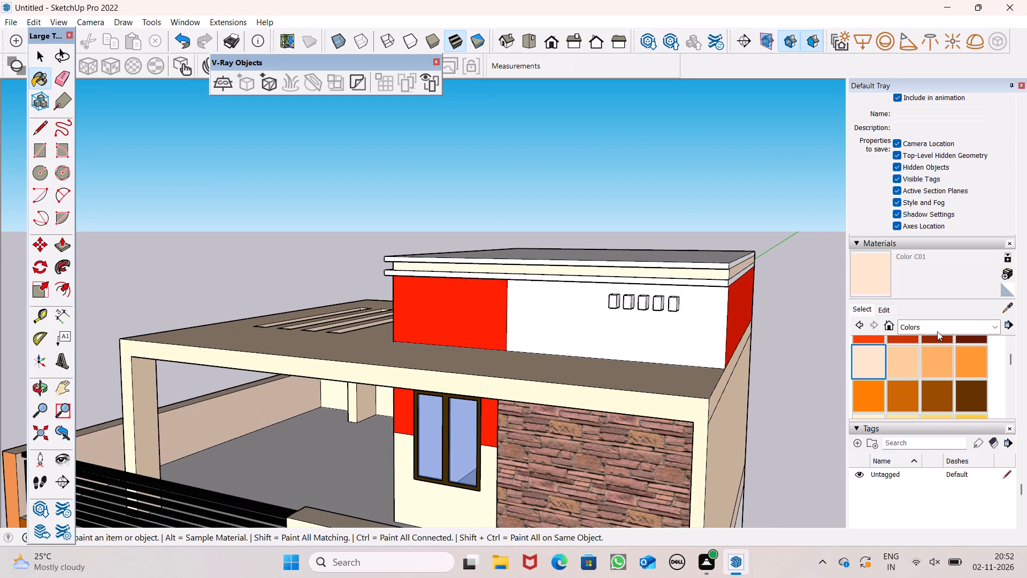
# Paint the rooftop block's remaining white front wall section with Stone Flagstone Ashlar from the Brick, Cladding and Siding materials.
pyautogui.click(938, 330)
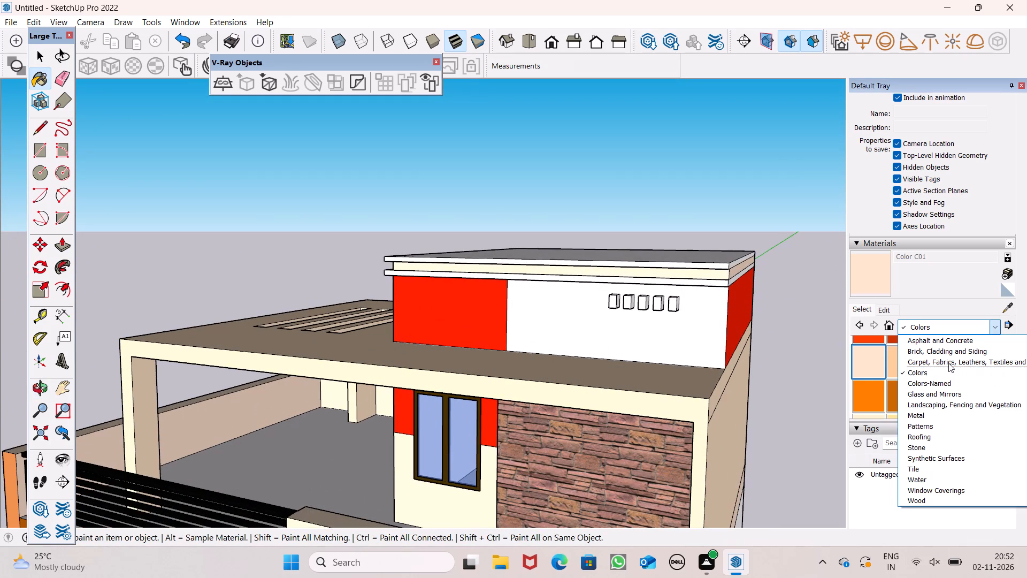
pyautogui.click(953, 349)
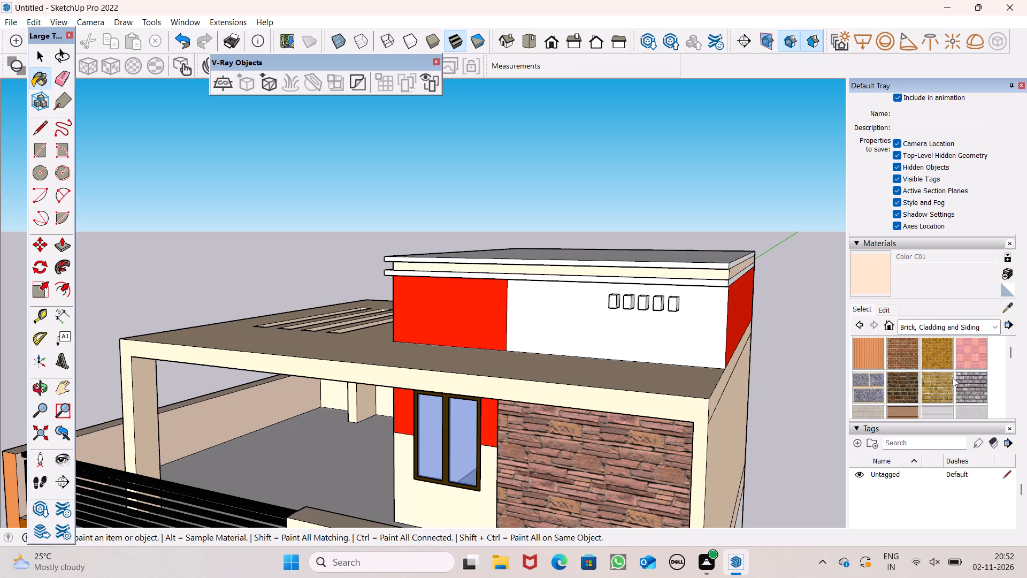
pyautogui.scroll(-3, 953, 377)
pyautogui.scroll(2, 941, 378)
pyautogui.scroll(-2, 964, 368)
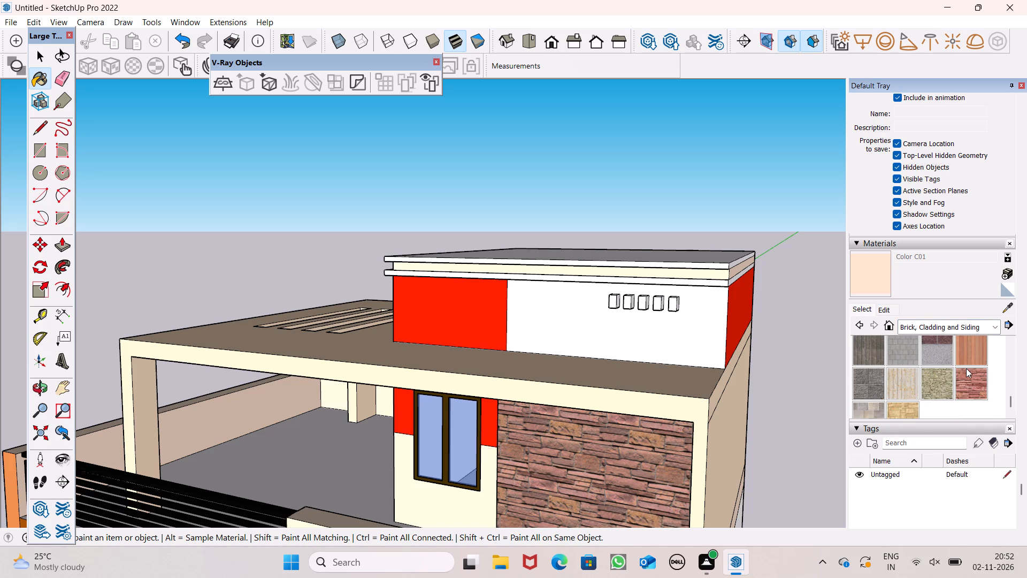
pyautogui.scroll(2, 966, 368)
pyautogui.scroll(-1, 962, 388)
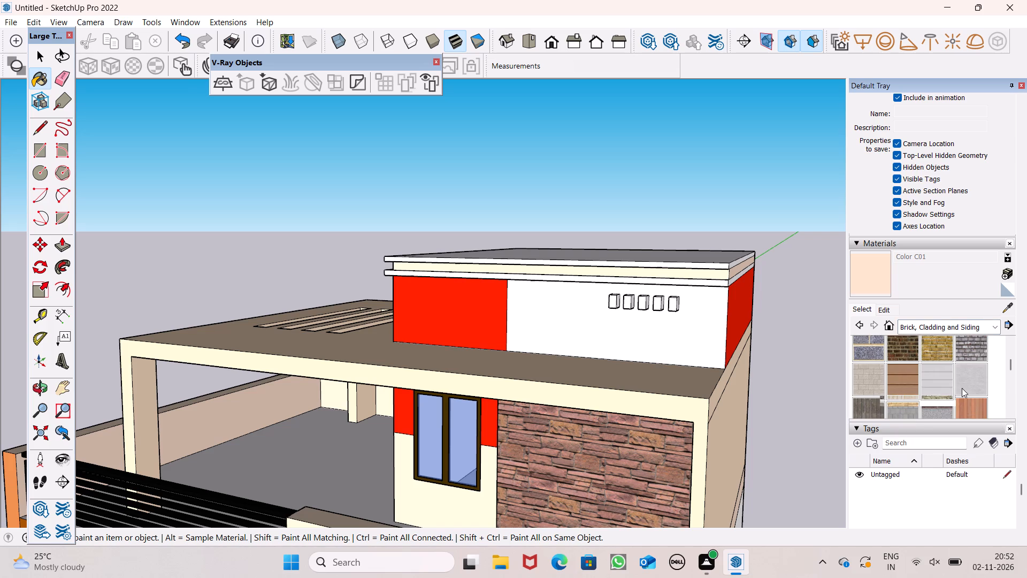
pyautogui.click(961, 388)
pyautogui.click(610, 345)
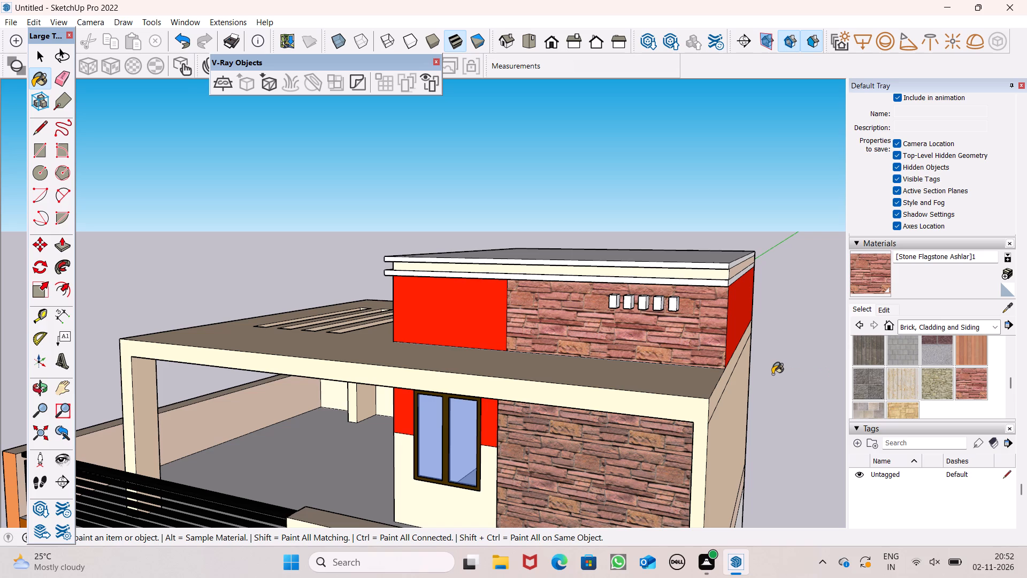
pyautogui.scroll(-4, 852, 319)
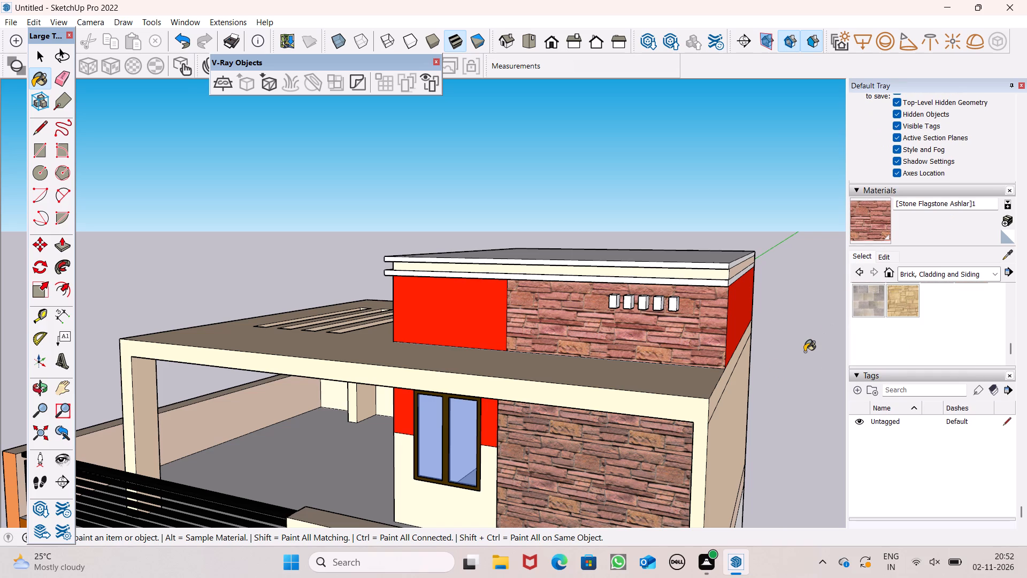
pyautogui.press('space')
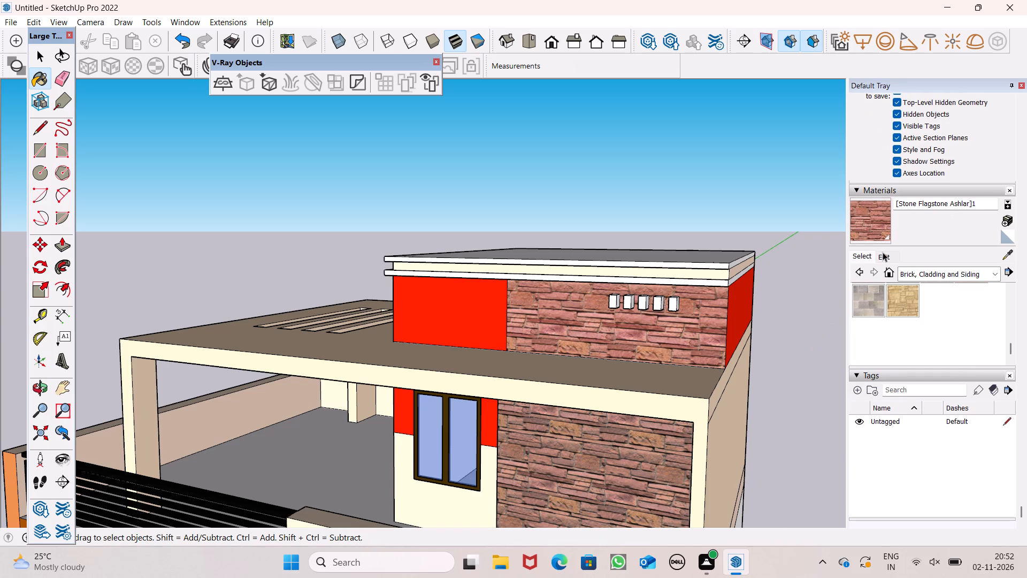
# Paint the front, top and outer side of the two projecting blocks nearest the rooftop wall's red section with Color C01 from Colors.
pyautogui.click(947, 270)
pyautogui.click(931, 322)
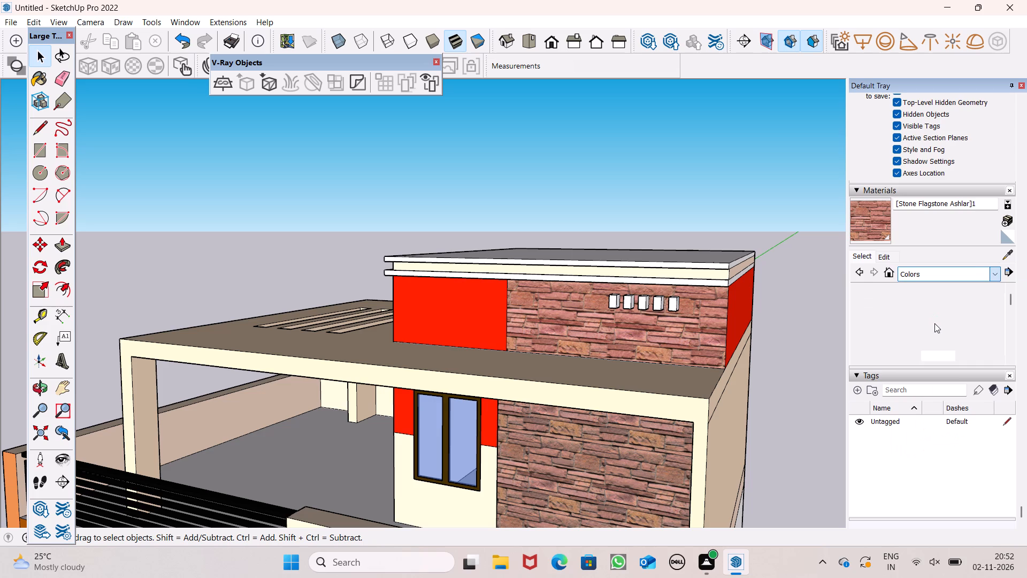
pyautogui.scroll(-3, 936, 324)
pyautogui.scroll(4, 923, 314)
pyautogui.scroll(-2, 923, 314)
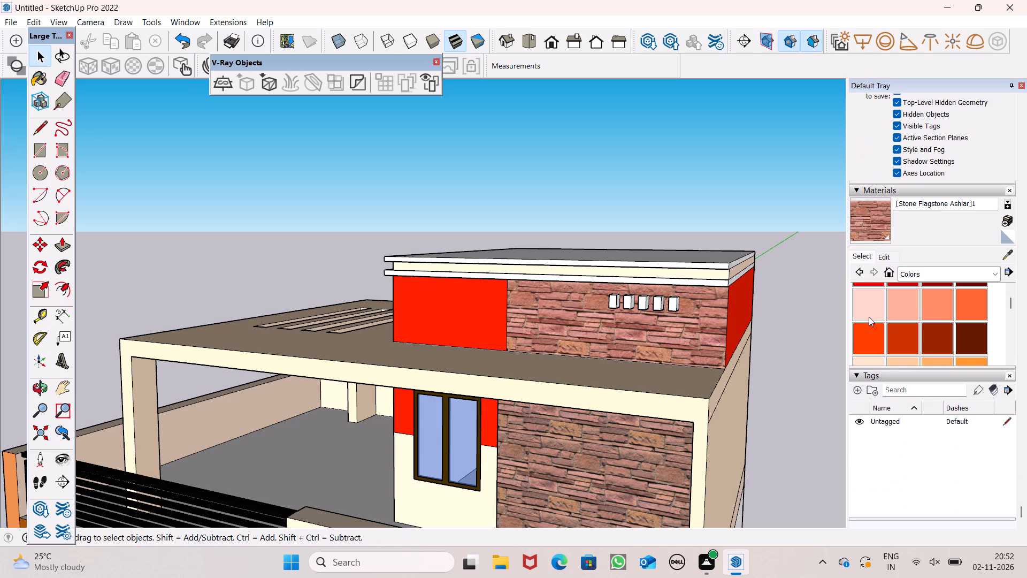
pyautogui.scroll(-1, 878, 311)
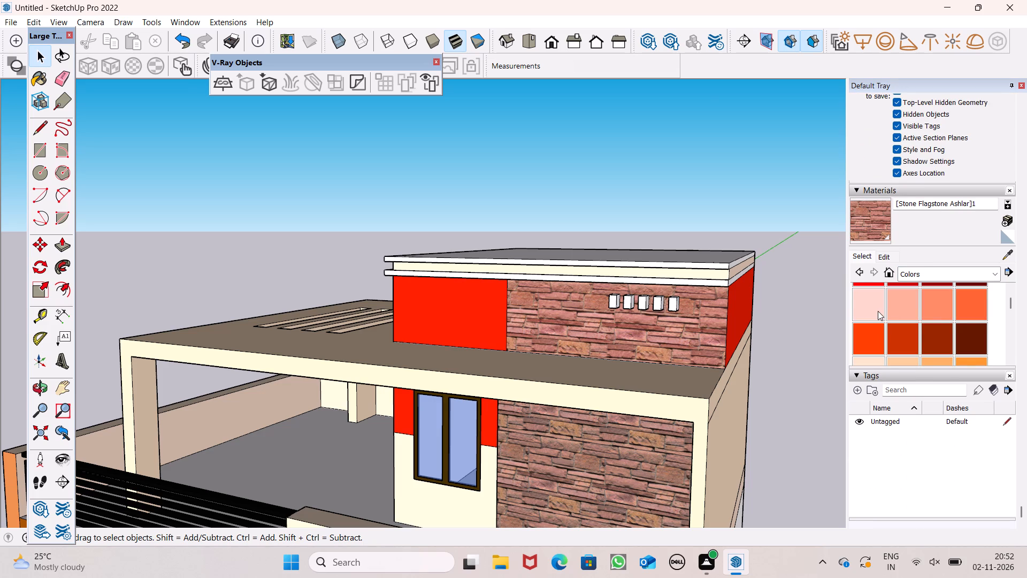
pyautogui.click(877, 311)
pyautogui.scroll(14, 689, 299)
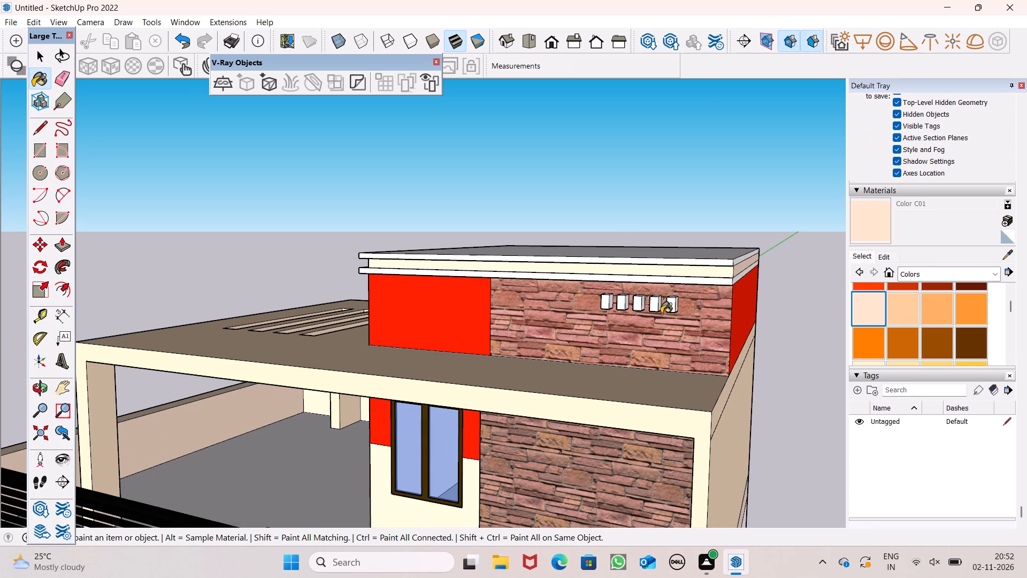
pyautogui.scroll(8, 660, 314)
pyautogui.scroll(7, 598, 300)
pyautogui.click(592, 235)
pyautogui.click(581, 278)
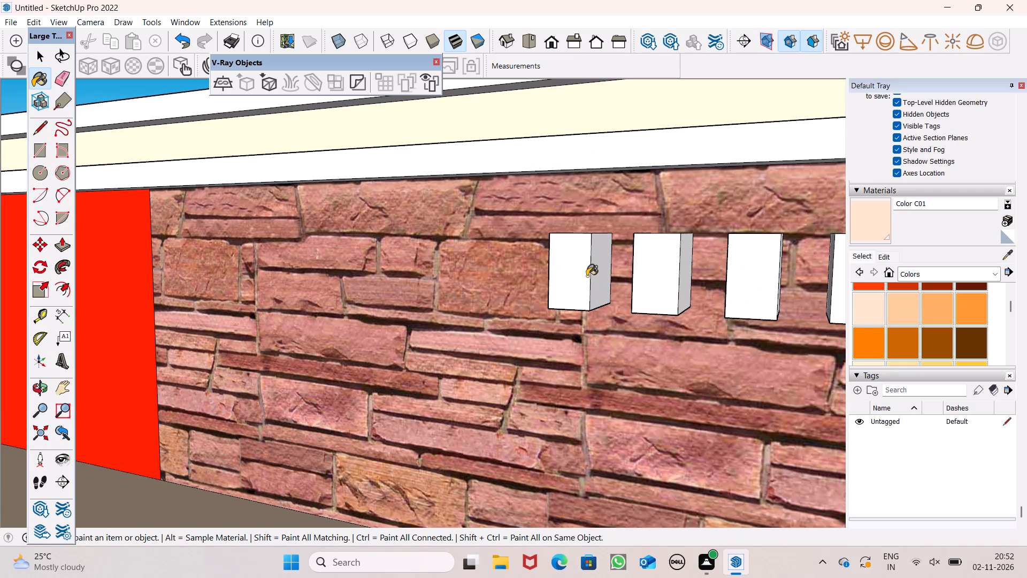
pyautogui.click(600, 269)
pyautogui.scroll(1, 604, 282)
pyautogui.moveTo(604, 283); pyautogui.dragTo(516, 387, button='middle')
pyautogui.scroll(1, 513, 379)
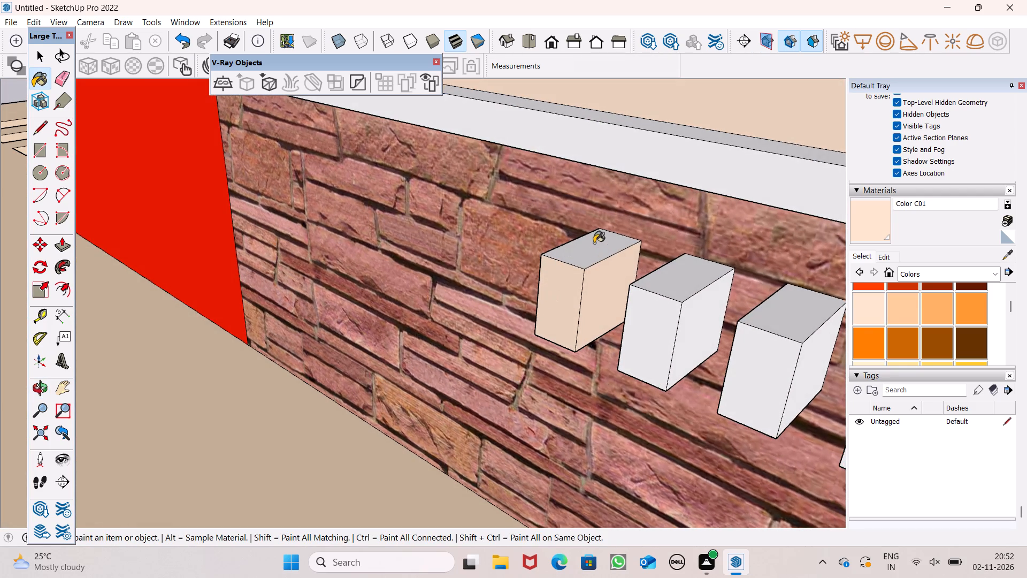
pyautogui.click(594, 242)
pyautogui.click(692, 273)
pyautogui.click(685, 302)
pyautogui.click(732, 308)
# Paint the front, top and same side face of the three remaining projecting blocks on the flagstone wall with Color C01.
pyautogui.scroll(-8, 634, 238)
pyautogui.scroll(2, 738, 304)
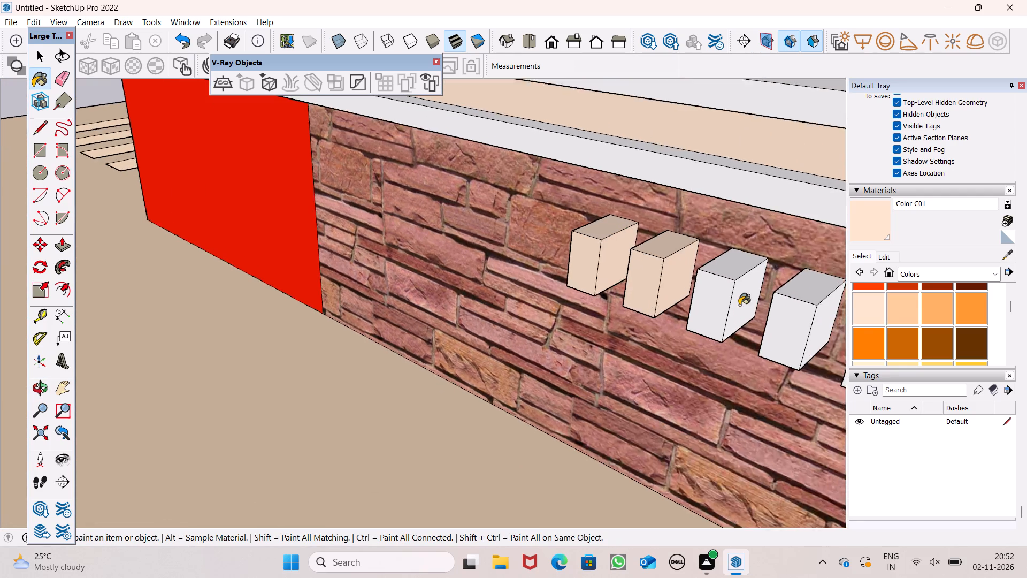
pyautogui.scroll(4, 739, 305)
pyautogui.moveTo(741, 295); pyautogui.dragTo(736, 289)
pyautogui.click(724, 239)
pyautogui.click(701, 275)
pyautogui.scroll(-7, 618, 234)
pyautogui.scroll(4, 794, 285)
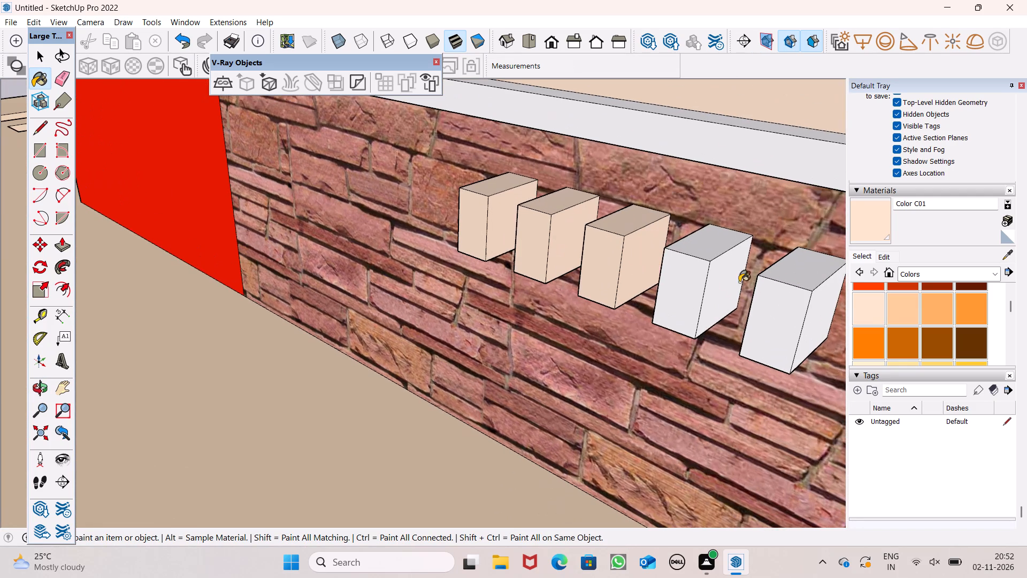
pyautogui.click(712, 273)
pyautogui.moveTo(701, 232); pyautogui.dragTo(701, 253)
pyautogui.click(695, 264)
pyautogui.scroll(-8, 573, 55)
pyautogui.scroll(-2, 595, 264)
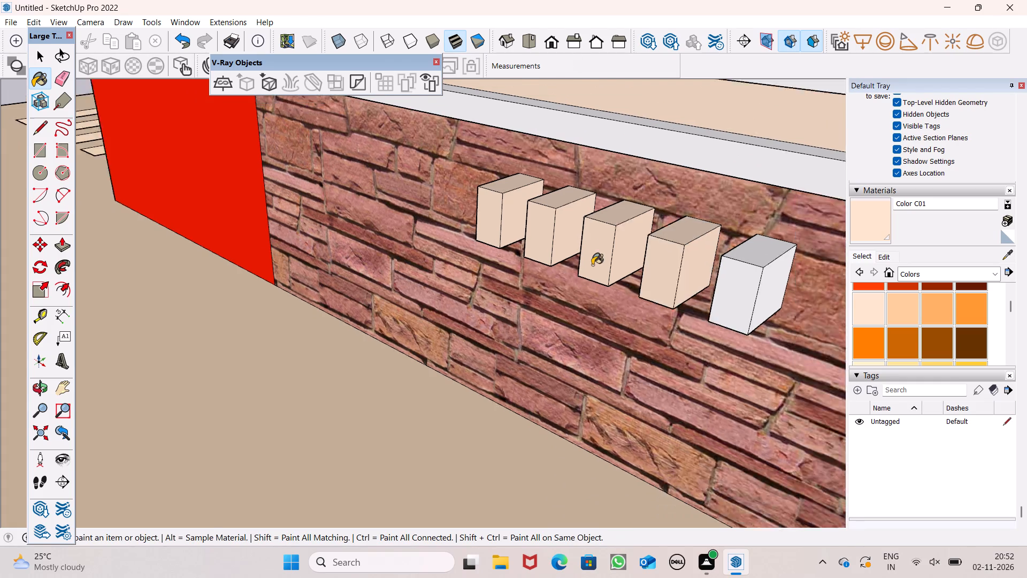
pyautogui.scroll(-5, 592, 265)
pyautogui.scroll(6, 727, 293)
pyautogui.click(641, 228)
pyautogui.click(633, 245)
pyautogui.click(661, 258)
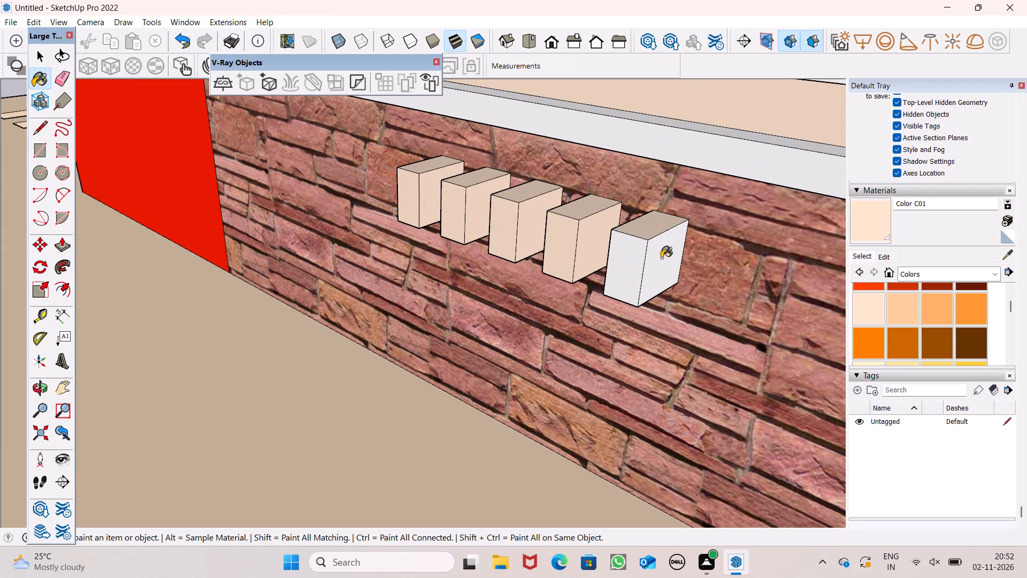
# Paint the opposite, still white side faces of the five projecting blocks with Color C01.
pyautogui.scroll(-5, 631, 253)
pyautogui.moveTo(463, 276); pyautogui.dragTo(901, 212, button='middle')
pyautogui.scroll(4, 608, 185)
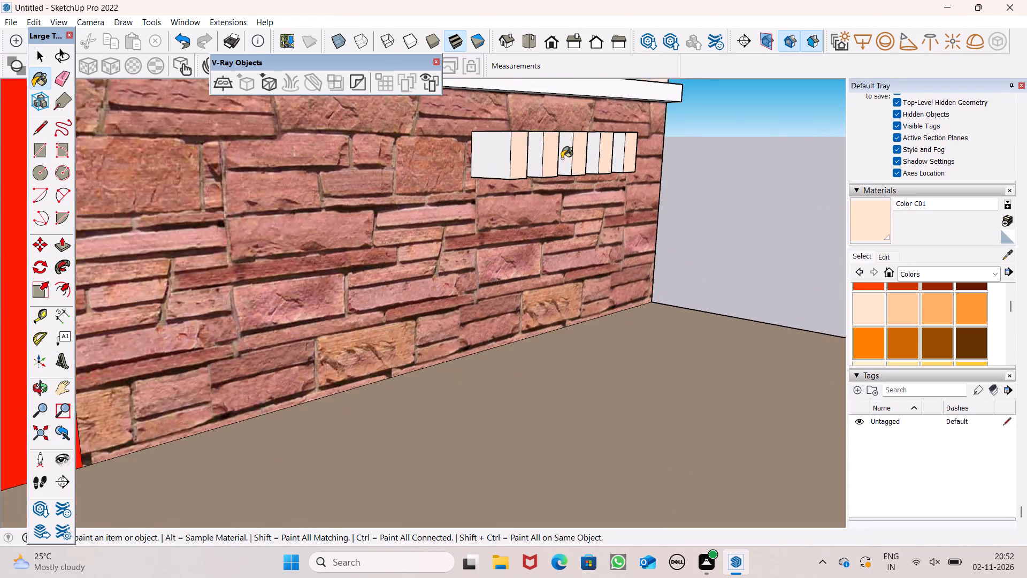
pyautogui.scroll(3, 562, 158)
pyautogui.click(472, 146)
pyautogui.moveTo(527, 140); pyautogui.dragTo(562, 140)
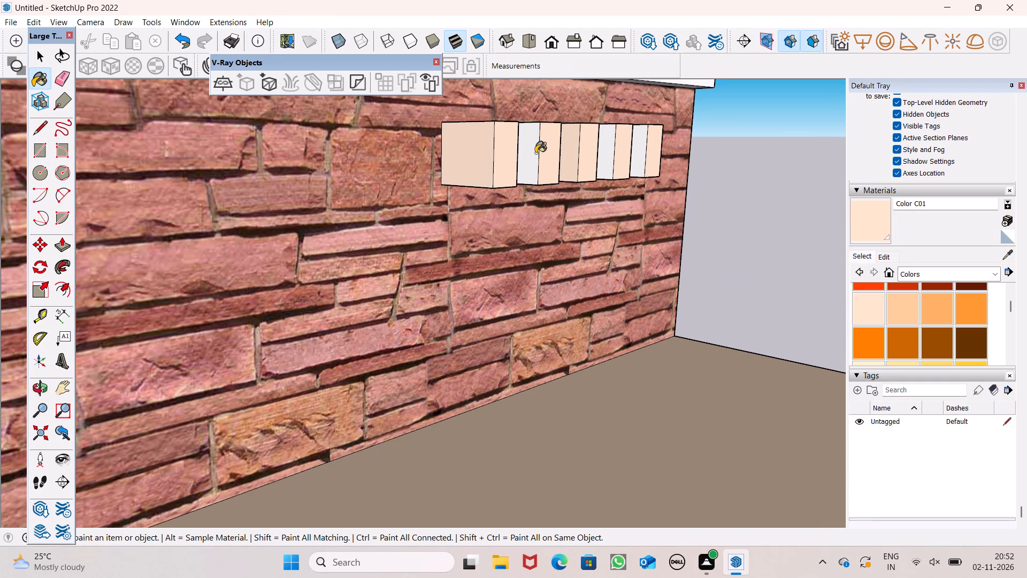
pyautogui.click(526, 151)
pyautogui.click(611, 149)
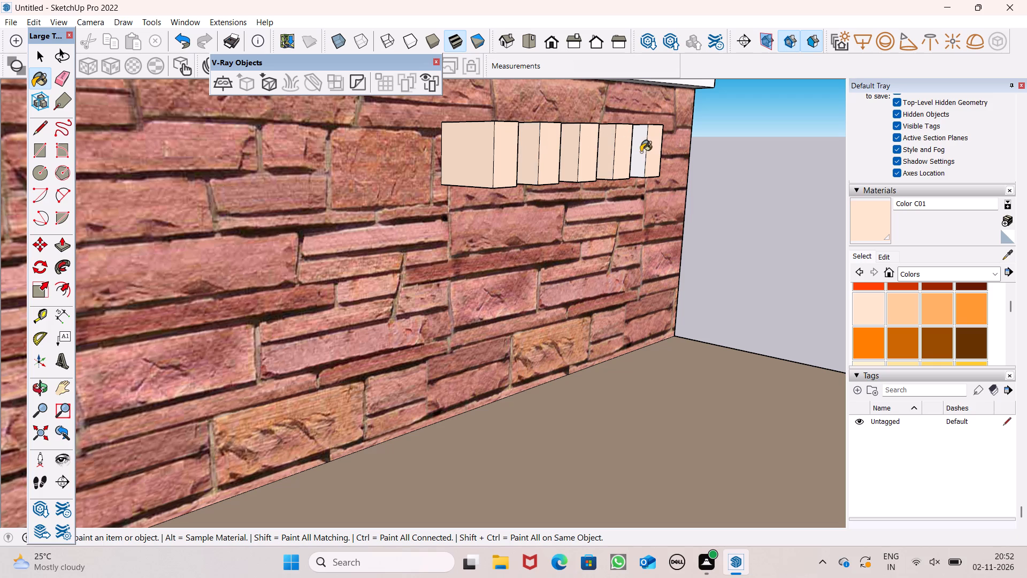
pyautogui.click(640, 152)
# Paint the undersides of the five projecting blocks on the flagstone wall with Color C01.
pyautogui.scroll(-3, 623, 157)
pyautogui.moveTo(600, 197); pyautogui.dragTo(506, 106, button='middle')
pyautogui.scroll(7, 513, 124)
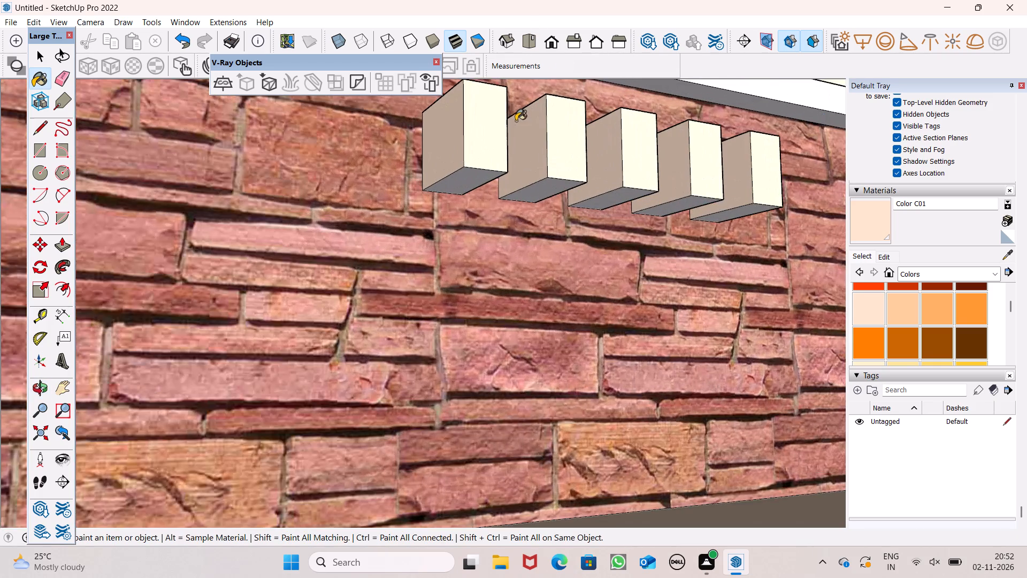
pyautogui.click(478, 185)
pyautogui.click(557, 200)
pyautogui.moveTo(532, 161); pyautogui.dragTo(323, 33, button='middle')
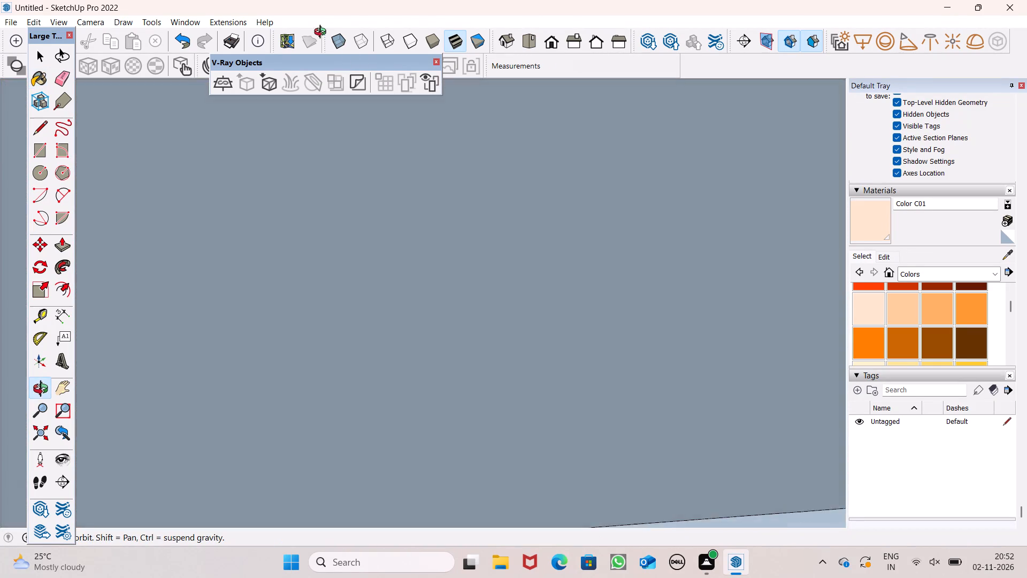
pyautogui.moveTo(323, 33); pyautogui.dragTo(369, 109, button='middle')
pyautogui.click(566, 159)
pyautogui.click(691, 158)
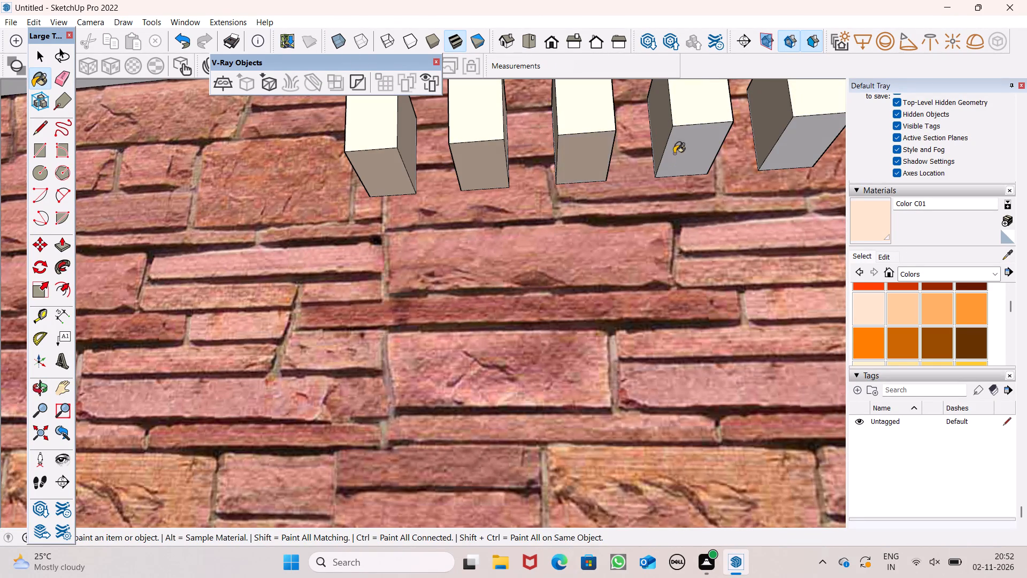
pyautogui.scroll(-6, 666, 150)
pyautogui.moveTo(702, 155); pyautogui.dragTo(726, 247, button='middle')
pyautogui.scroll(-15, 666, 210)
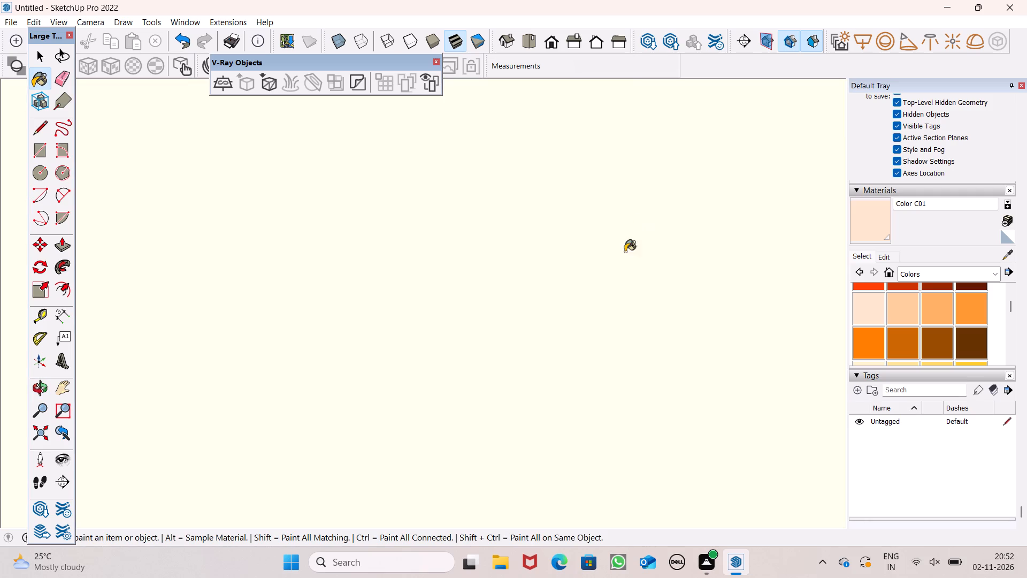
pyautogui.scroll(-16, 524, 245)
pyautogui.scroll(-17, 524, 226)
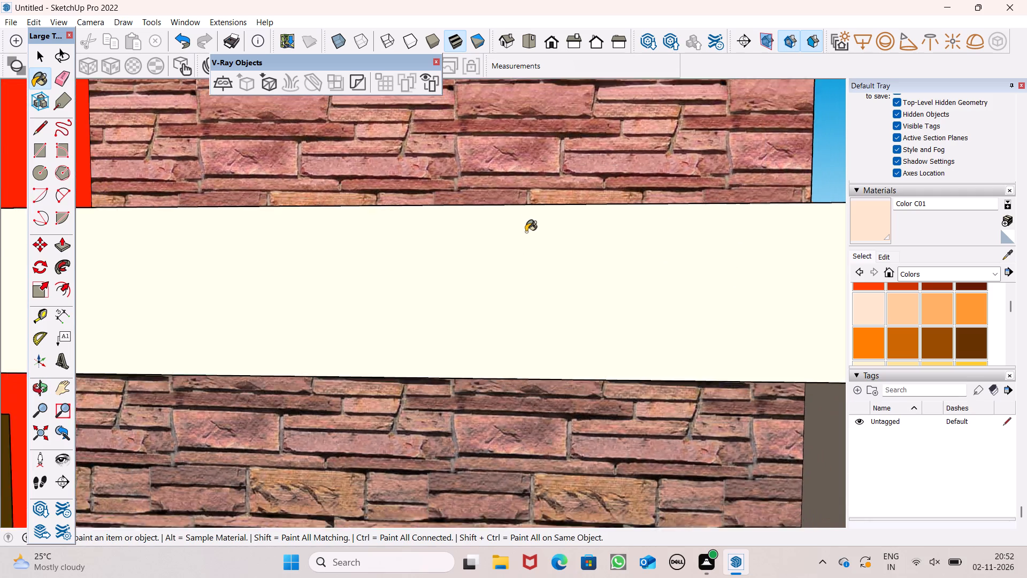
pyautogui.scroll(-10, 526, 232)
pyautogui.moveTo(551, 241); pyautogui.dragTo(189, 171, button='middle')
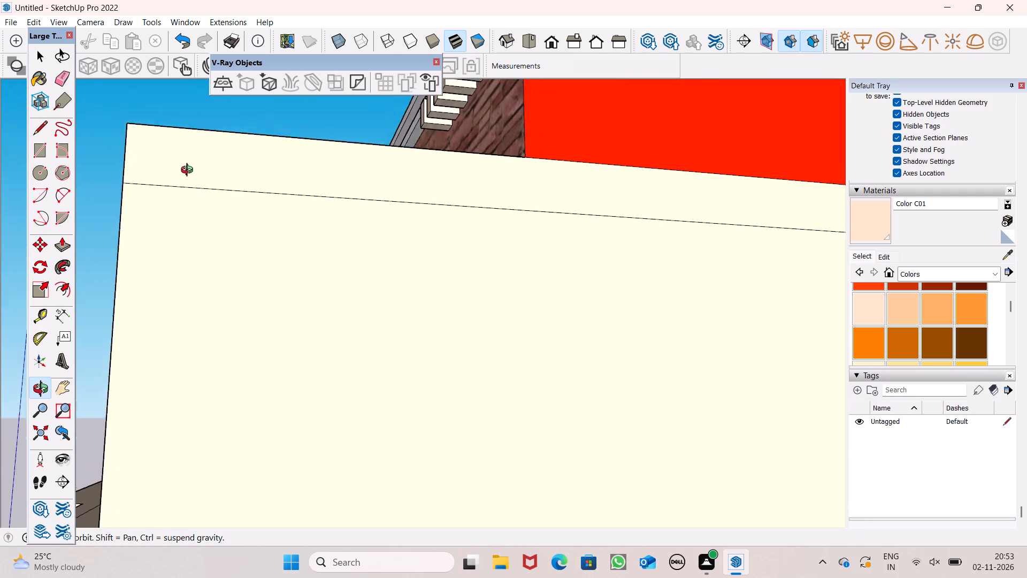
pyautogui.moveTo(189, 171); pyautogui.dragTo(189, 164, button='middle')
pyautogui.scroll(-6, 290, 193)
pyautogui.scroll(6, 356, 118)
pyautogui.scroll(4, 394, 139)
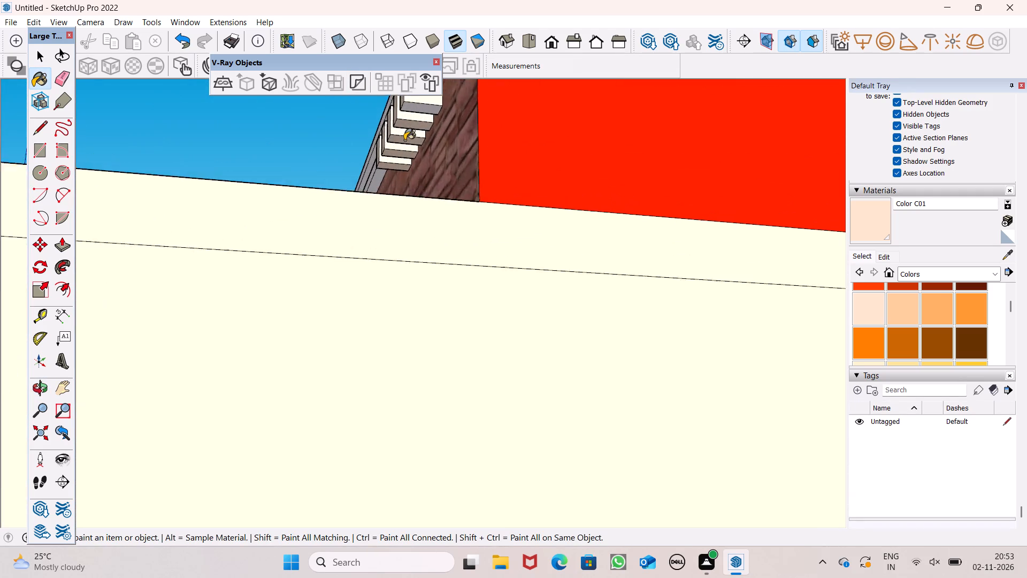
pyautogui.scroll(4, 404, 140)
pyautogui.scroll(-4, 413, 182)
pyautogui.scroll(7, 422, 146)
pyautogui.click(415, 118)
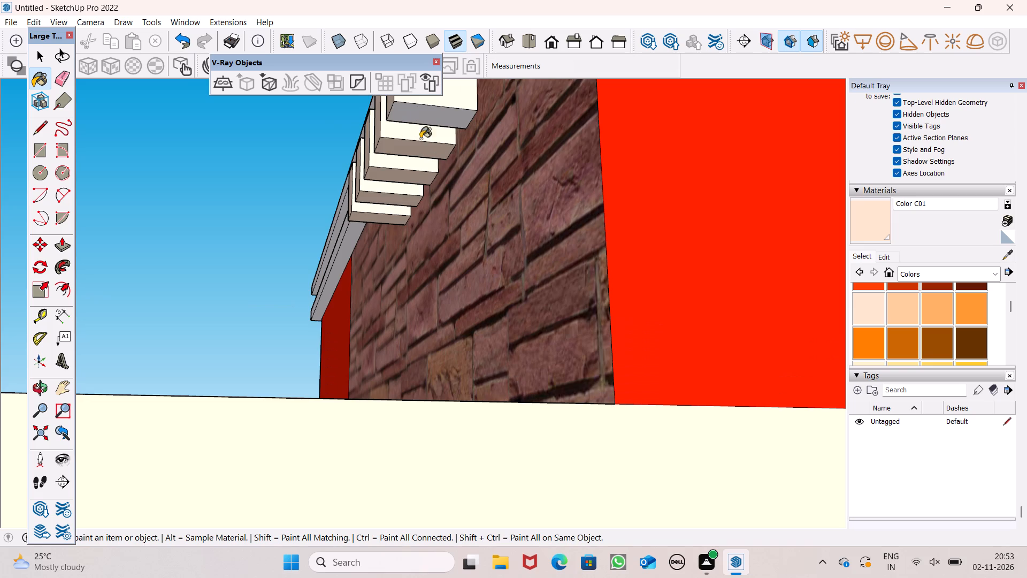
# Paint the front edges of the rooftop block's lower and upper roof bands and its roof top with Color C08.
pyautogui.scroll(-5, 432, 202)
pyautogui.moveTo(424, 265); pyautogui.dragTo(637, 364, button='middle')
pyautogui.scroll(1, 637, 366)
pyautogui.scroll(-4, 462, 243)
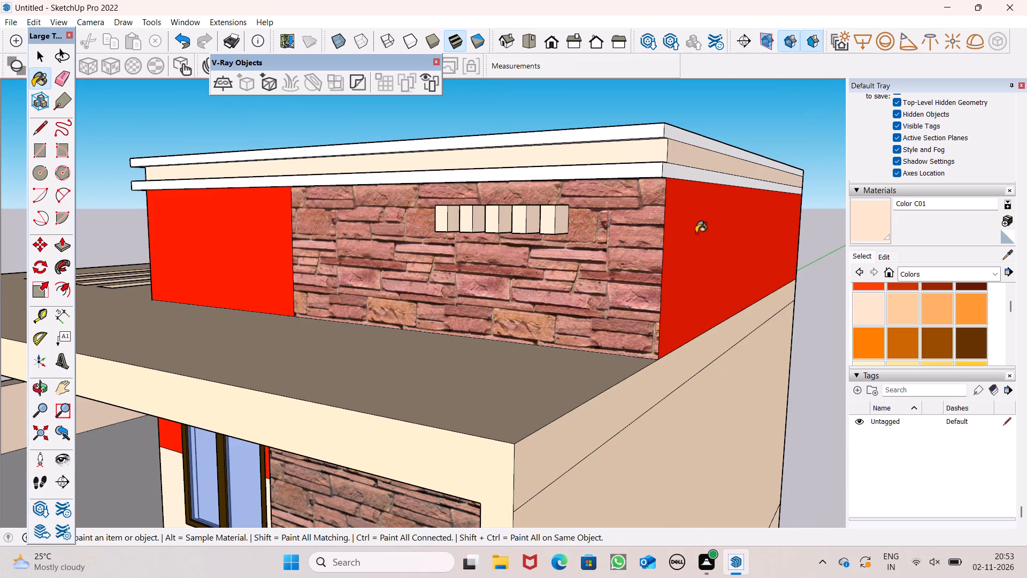
pyautogui.click(961, 334)
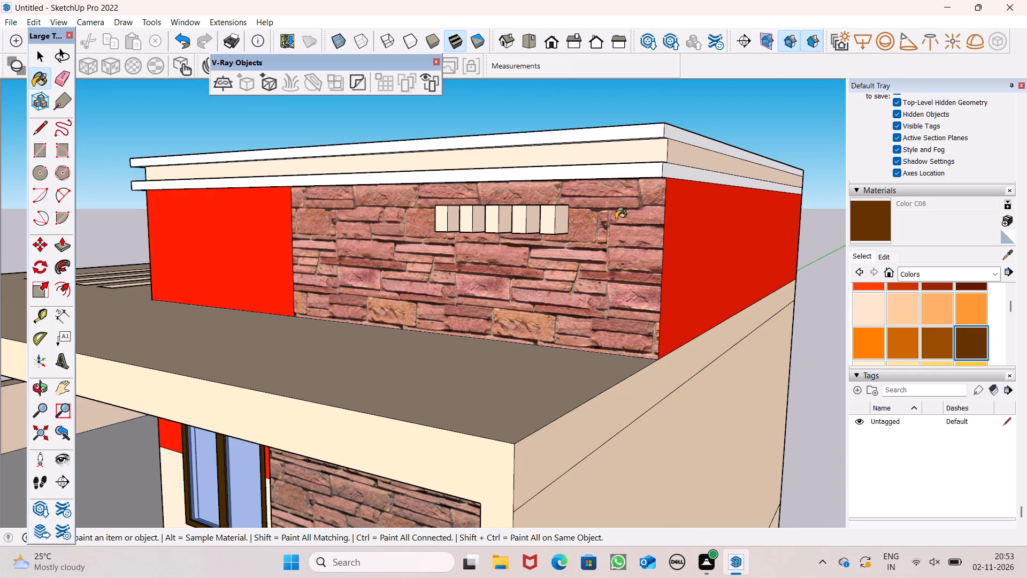
pyautogui.scroll(7, 543, 136)
pyautogui.scroll(-1, 586, 178)
pyautogui.moveTo(588, 191); pyautogui.dragTo(587, 255, button='middle')
pyautogui.click(589, 235)
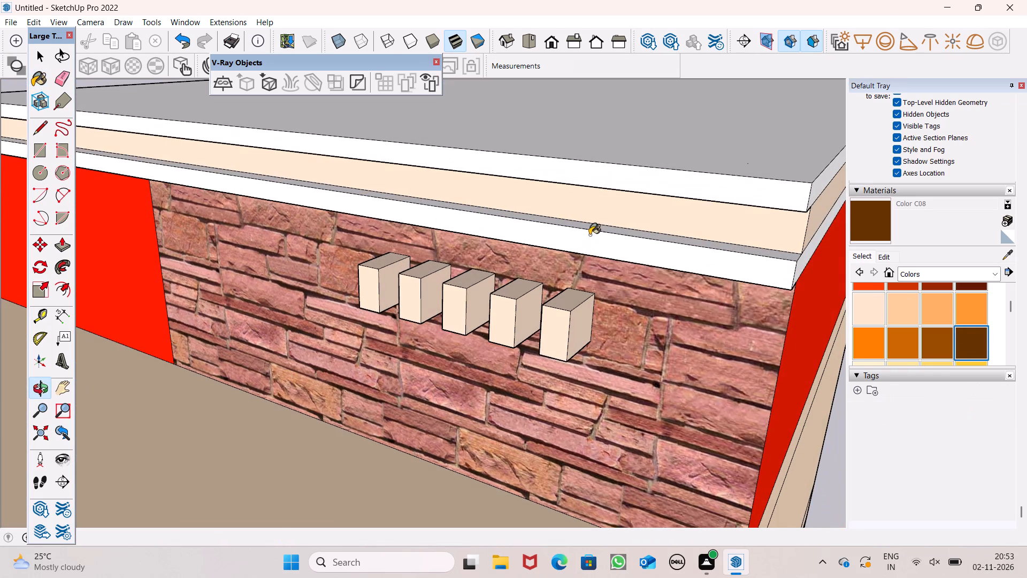
pyautogui.click(605, 180)
pyautogui.click(607, 148)
# Paint the ledge between the roof bands and both bands' edges above the side wall beside the flagstone with Color C08.
pyautogui.scroll(-3, 557, 186)
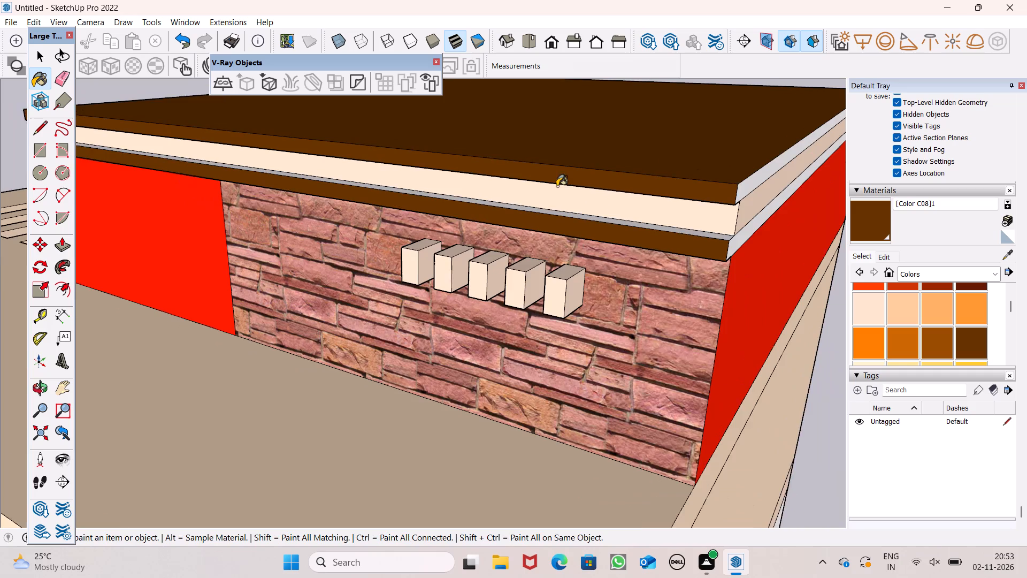
pyautogui.scroll(-1, 557, 186)
pyautogui.moveTo(657, 234); pyautogui.dragTo(528, 288, button='middle')
pyautogui.click(583, 341)
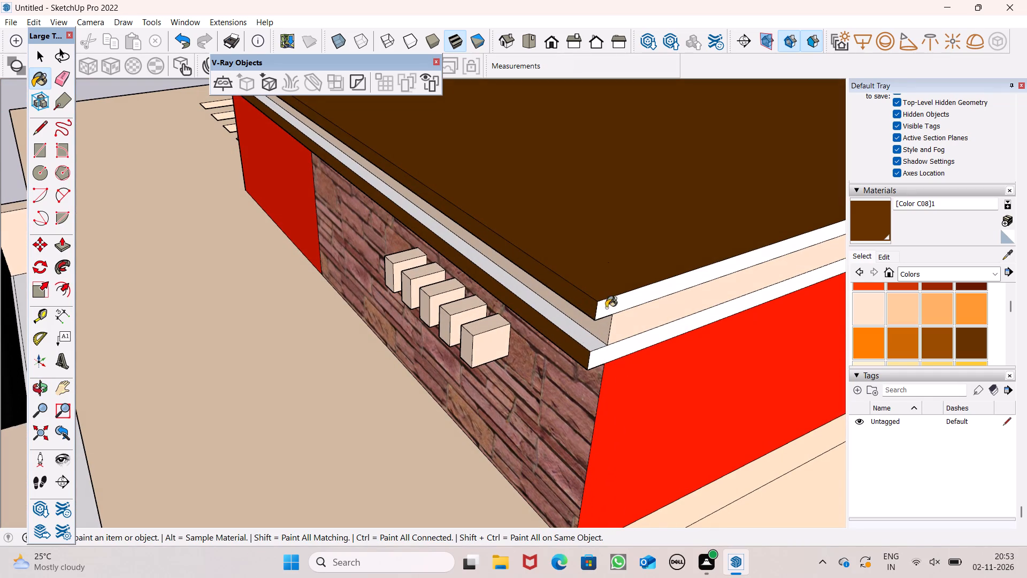
pyautogui.click(607, 307)
pyautogui.click(607, 357)
# Paint the undersides of the rooftop block's upper and lower roof bands with Color C08.
pyautogui.scroll(1, 607, 353)
pyautogui.moveTo(607, 353); pyautogui.dragTo(592, 113, button='middle')
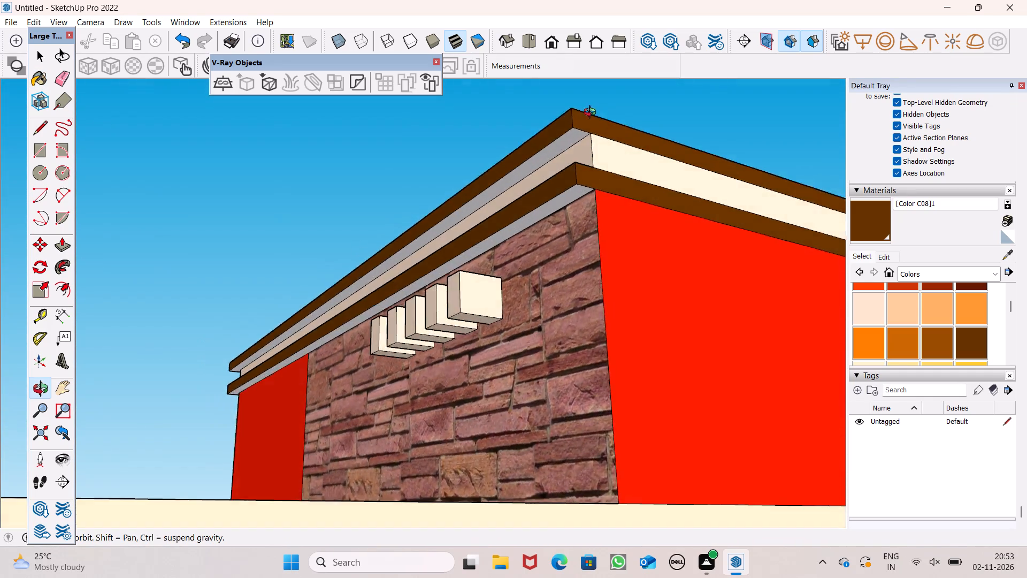
pyautogui.moveTo(592, 113); pyautogui.dragTo(584, 115, button='middle')
pyautogui.scroll(5, 552, 151)
pyautogui.click(548, 138)
pyautogui.click(552, 226)
pyautogui.scroll(-2, 550, 213)
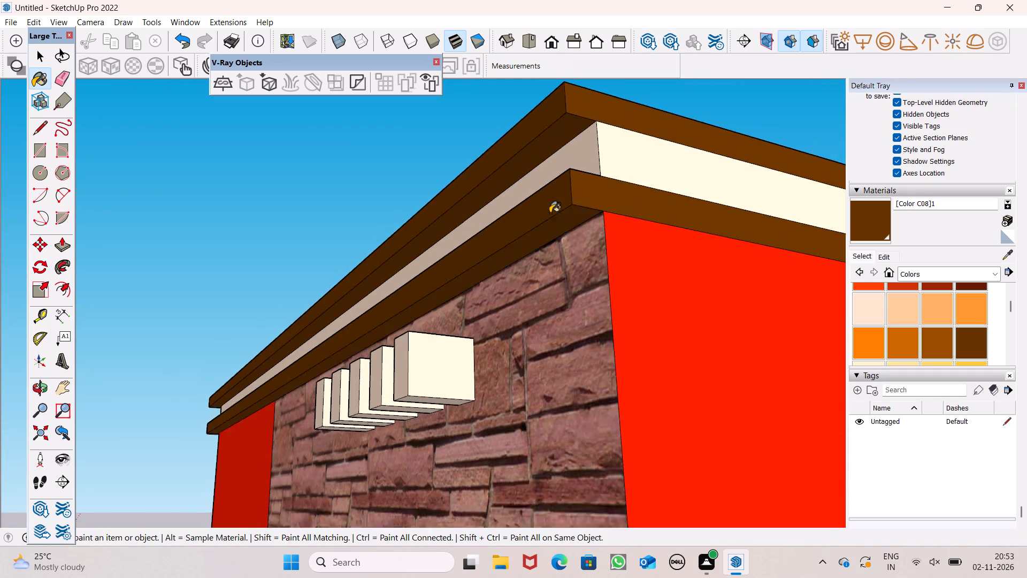
# Paint both roof bands' white edges on the slotted-roof side of the rooftop block with Color C08.
pyautogui.scroll(-3, 550, 213)
pyautogui.moveTo(440, 223); pyautogui.dragTo(709, 273, button='middle')
pyautogui.scroll(-4, 565, 170)
pyautogui.scroll(2, 586, 249)
pyautogui.moveTo(586, 249); pyautogui.dragTo(433, 244, button='middle')
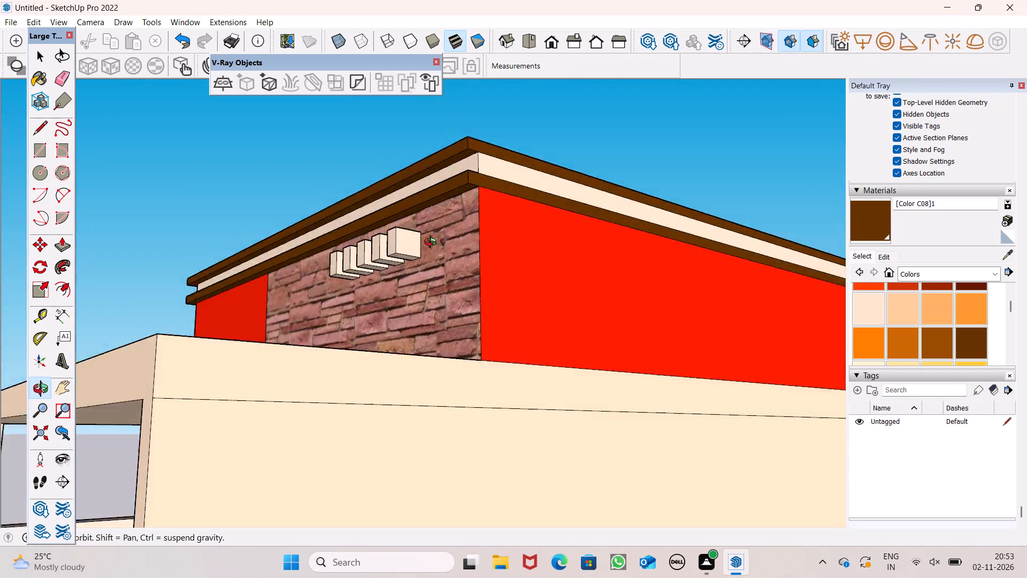
pyautogui.moveTo(433, 244); pyautogui.dragTo(941, 245, button='middle')
pyautogui.scroll(-6, 573, 185)
pyautogui.moveTo(442, 168); pyautogui.dragTo(501, 194, button='middle')
pyautogui.scroll(1, 499, 189)
pyautogui.scroll(-6, 466, 185)
pyautogui.scroll(9, 331, 117)
pyautogui.click(357, 110)
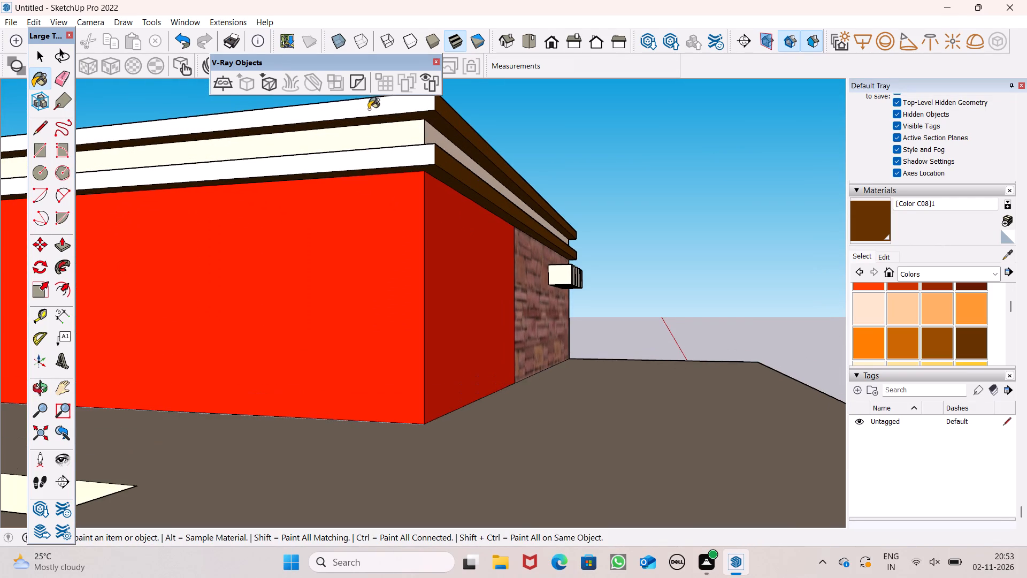
pyautogui.click(430, 153)
# Paint the white edges of both roof bands along the rooftop block's rear with Color C08.
pyautogui.moveTo(472, 181); pyautogui.dragTo(398, 163, button='middle')
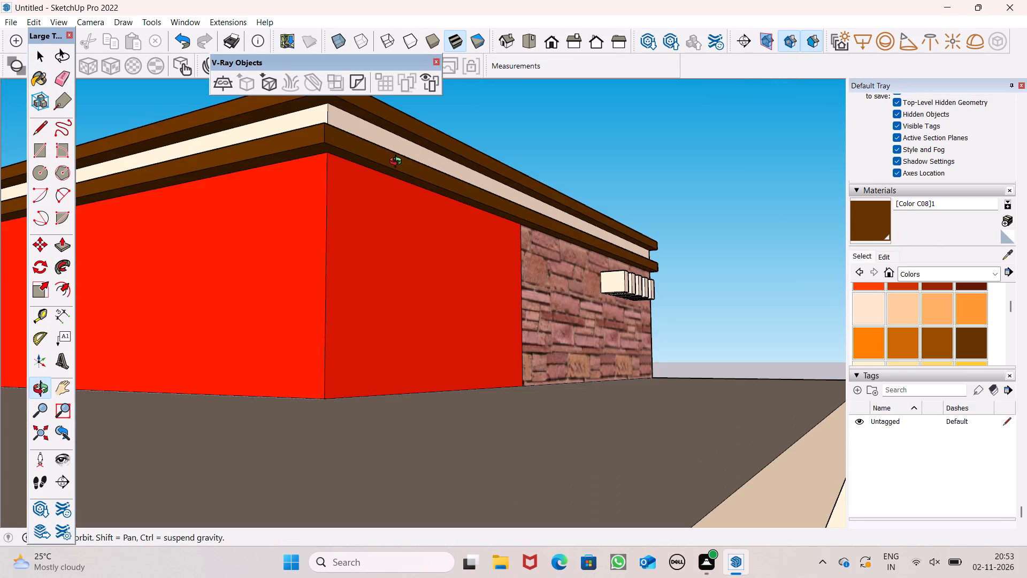
pyautogui.moveTo(398, 163); pyautogui.dragTo(691, 212, button='middle')
pyautogui.scroll(-5, 698, 178)
pyautogui.scroll(-5, 548, 178)
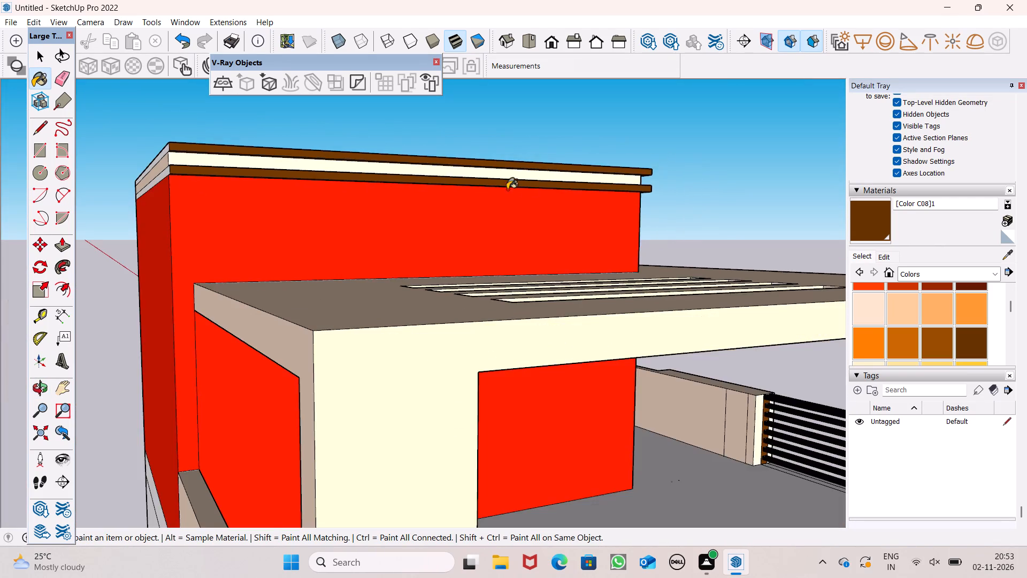
pyautogui.moveTo(511, 203); pyautogui.dragTo(658, 252, button='middle')
pyautogui.scroll(5, 419, 243)
pyautogui.click(398, 204)
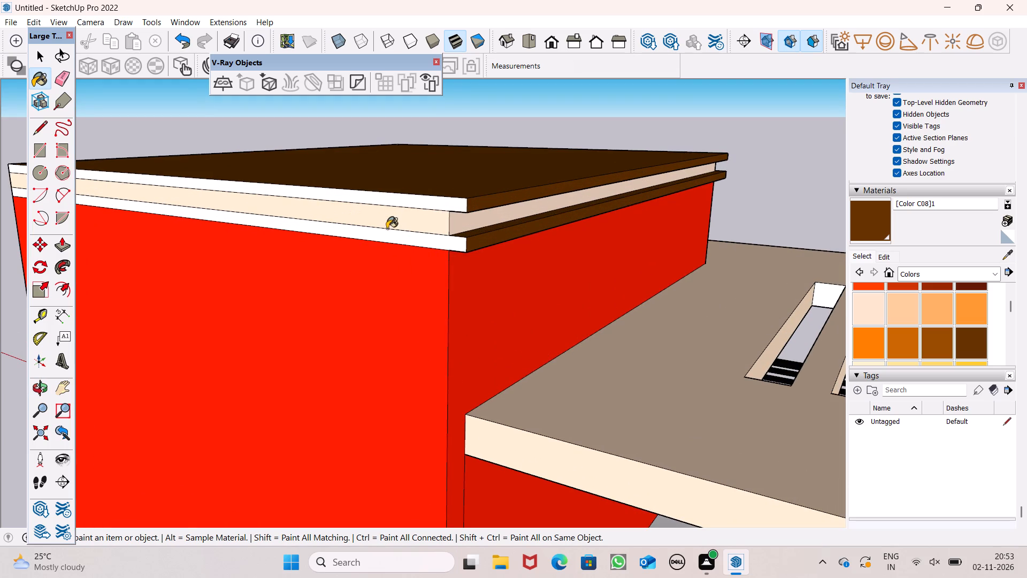
pyautogui.click(384, 233)
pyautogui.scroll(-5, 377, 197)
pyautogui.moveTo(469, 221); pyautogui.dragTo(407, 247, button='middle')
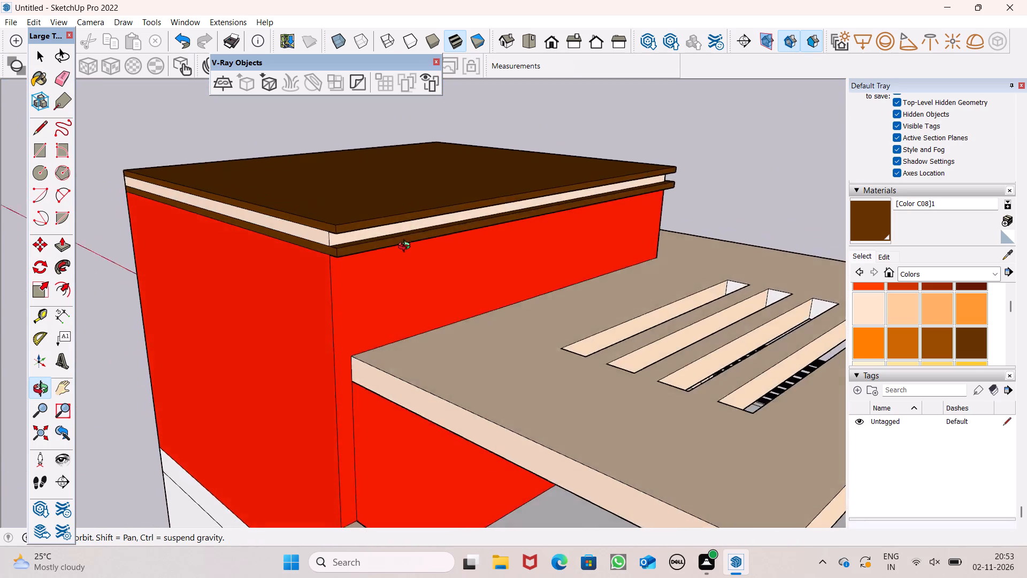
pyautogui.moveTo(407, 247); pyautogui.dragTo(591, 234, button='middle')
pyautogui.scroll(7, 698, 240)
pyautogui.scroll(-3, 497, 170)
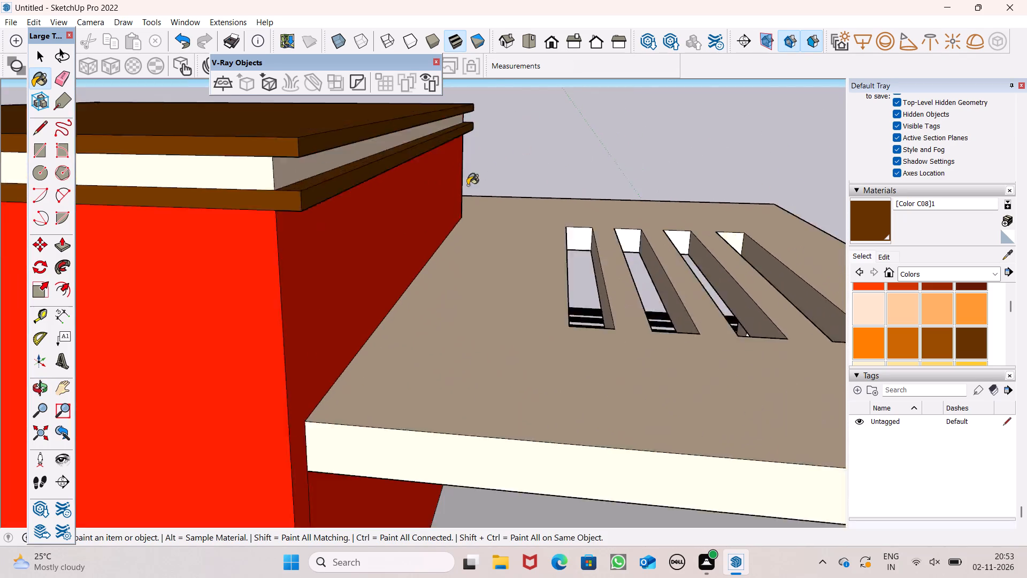
# Paint the white end faces of the roof slab's slots with Color C01.
pyautogui.scroll(-2, 467, 185)
pyautogui.moveTo(580, 256); pyautogui.dragTo(481, 282, button='middle')
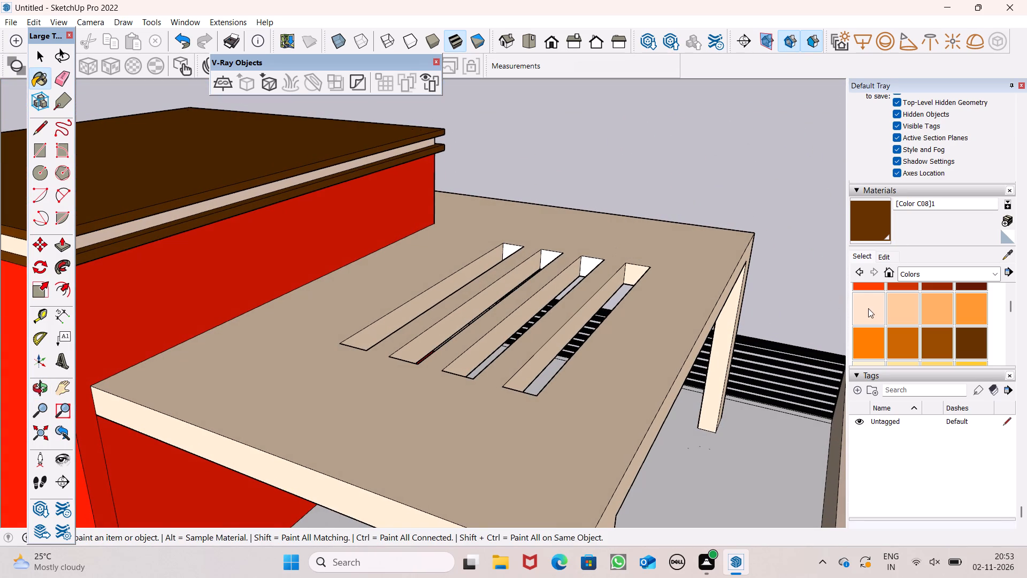
pyautogui.click(867, 309)
pyautogui.click(590, 264)
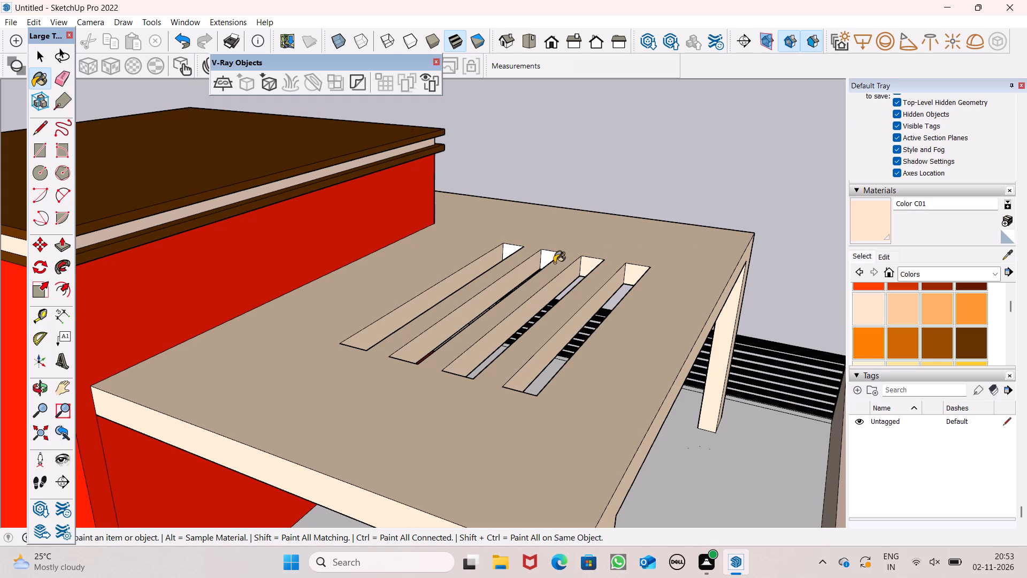
pyautogui.scroll(6, 549, 260)
pyautogui.click(550, 248)
pyautogui.click(482, 239)
pyautogui.scroll(-4, 488, 190)
pyautogui.moveTo(474, 220); pyautogui.dragTo(292, 250, button='middle')
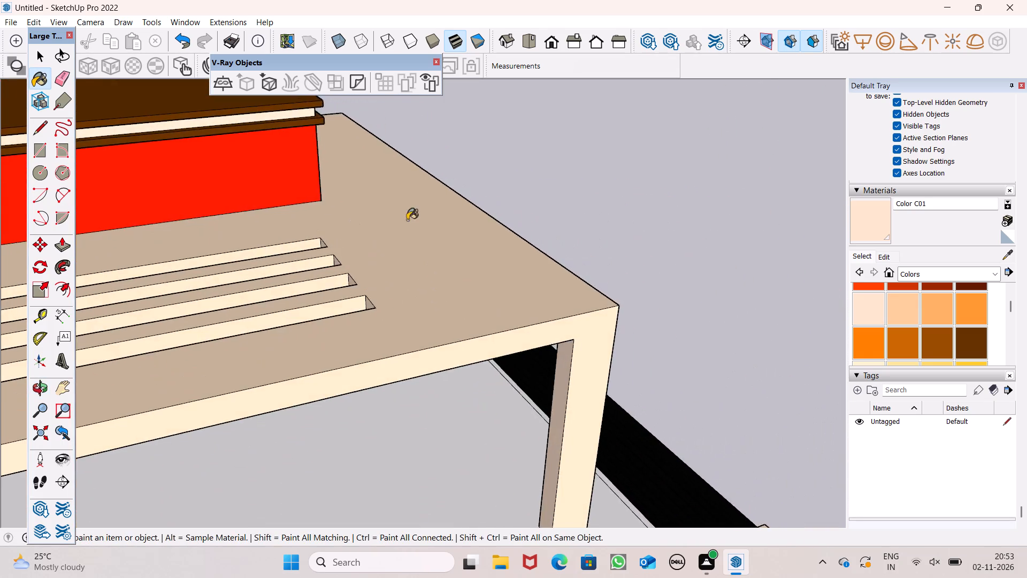
# Inspect the slotted roof frame, roof terrace and front facade for surfaces that still need a material.
pyautogui.scroll(-5, 567, 195)
pyautogui.moveTo(516, 229); pyautogui.dragTo(287, 197, button='middle')
pyautogui.scroll(1, 312, 222)
pyautogui.scroll(-3, 433, 219)
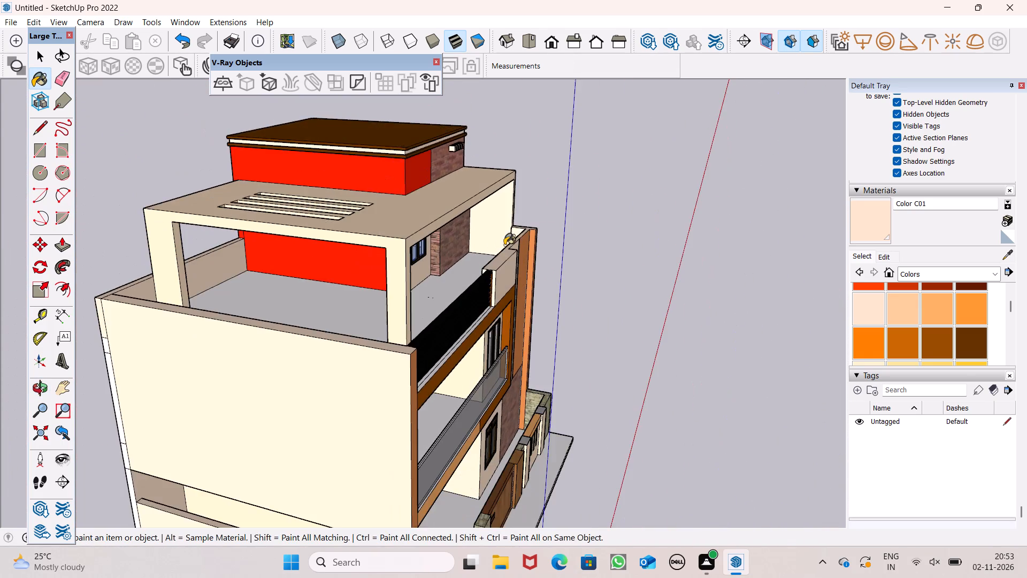
pyautogui.moveTo(476, 262); pyautogui.dragTo(170, 285, button='middle')
pyautogui.scroll(1, 170, 285)
pyautogui.scroll(6, 239, 169)
pyautogui.moveTo(351, 288); pyautogui.dragTo(271, 282, button='middle')
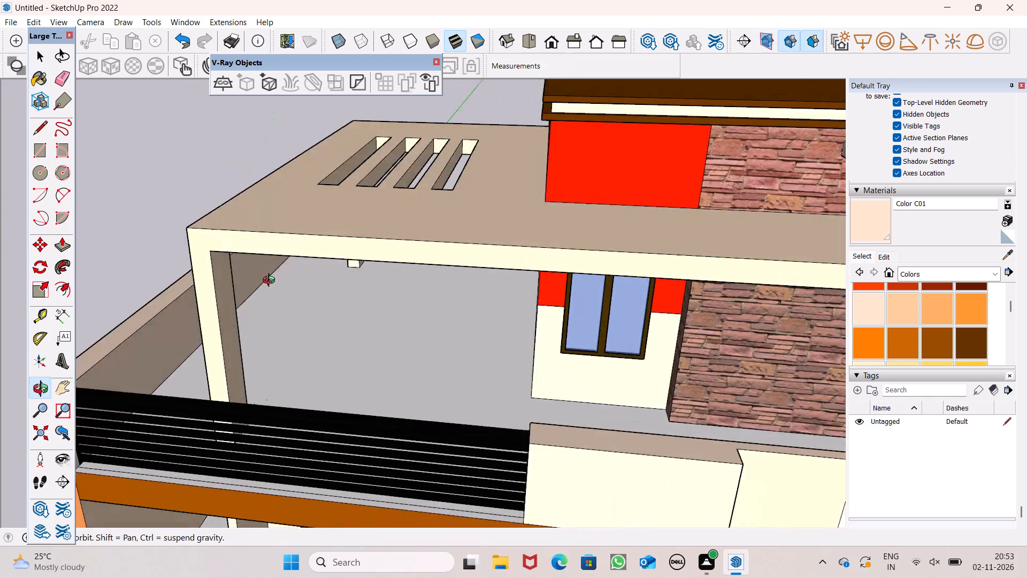
pyautogui.moveTo(271, 282); pyautogui.dragTo(363, 217, button='middle')
pyautogui.scroll(1, 363, 217)
pyautogui.scroll(-3, 370, 205)
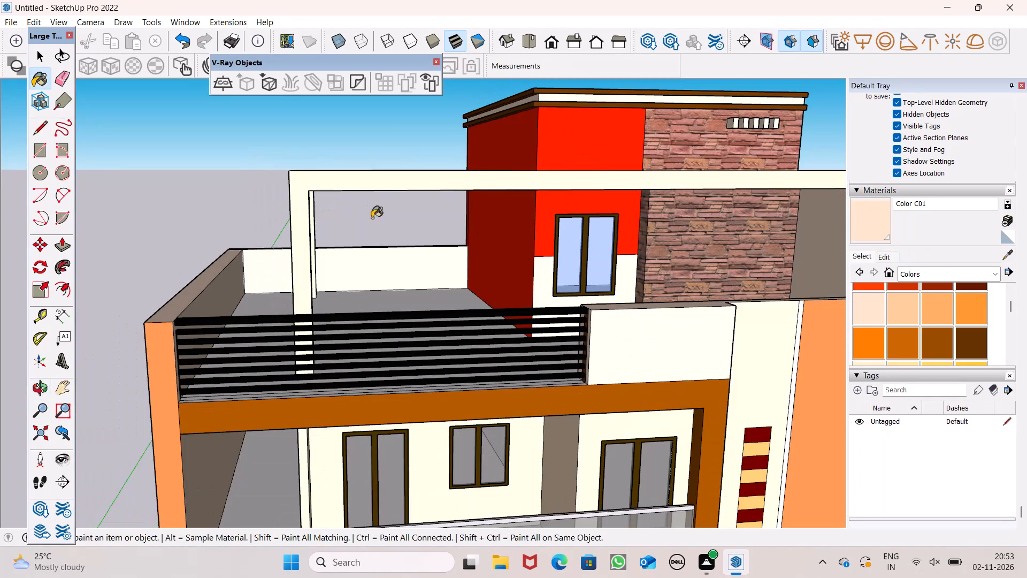
pyautogui.scroll(-5, 527, 303)
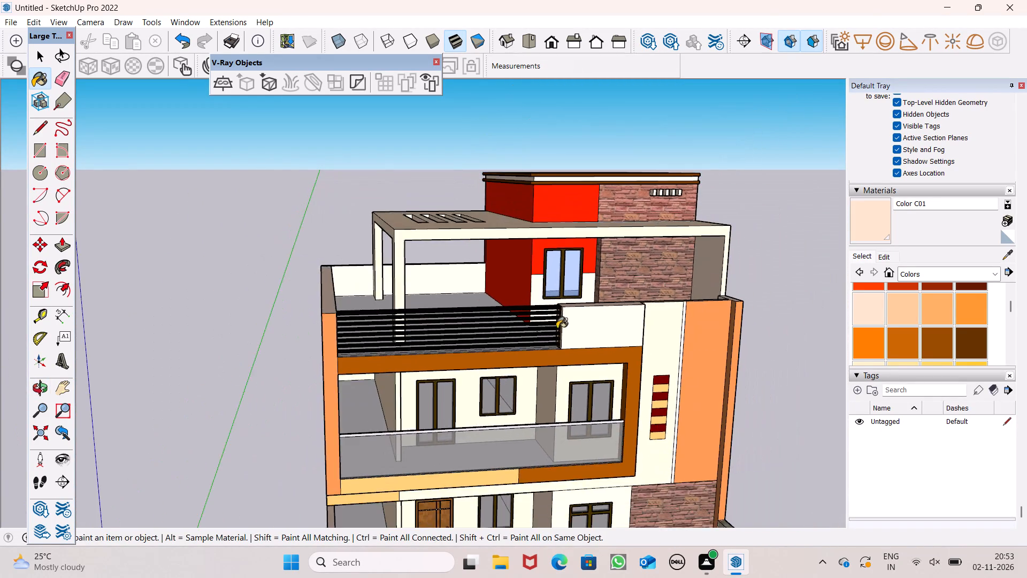
pyautogui.moveTo(571, 339); pyautogui.dragTo(486, 268, button='middle')
pyautogui.scroll(1, 572, 342)
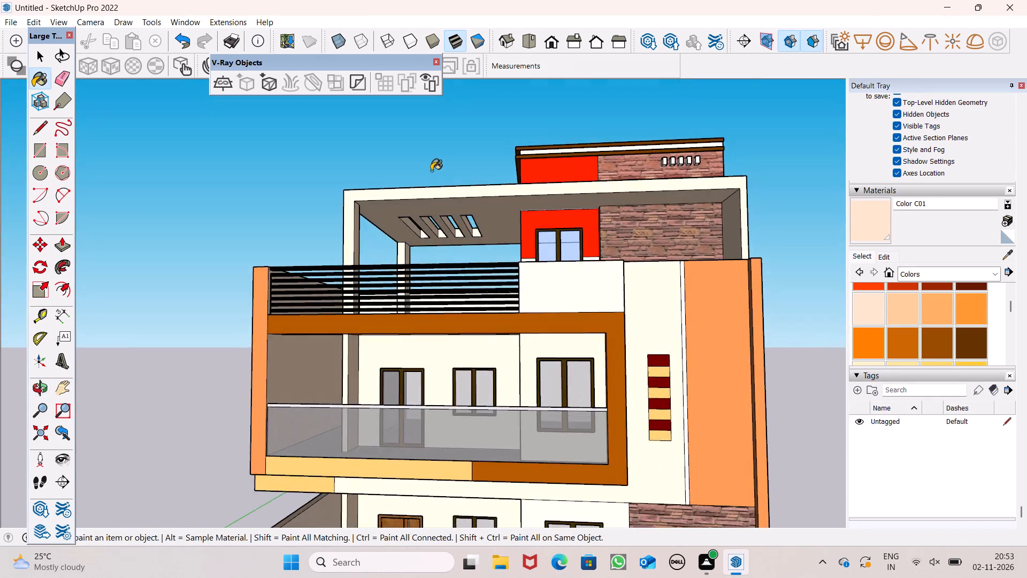
pyautogui.scroll(-4, 426, 154)
pyautogui.moveTo(436, 188); pyautogui.dragTo(484, 272, button='middle')
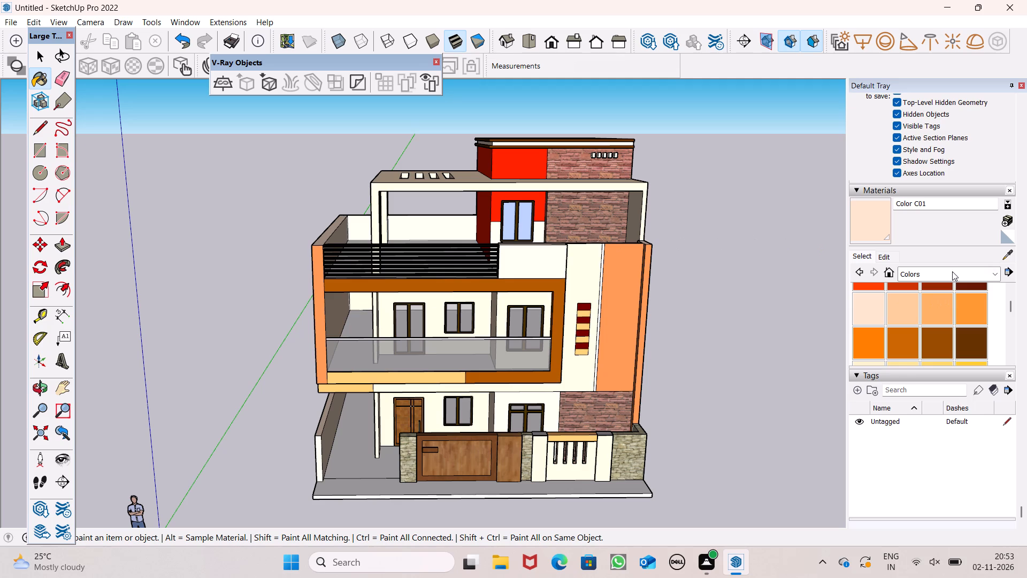
# Paint the first-floor balcony floor and the roof terrace floor with the asphalt material Blacktop Old 02.
pyautogui.click(952, 271)
pyautogui.click(951, 295)
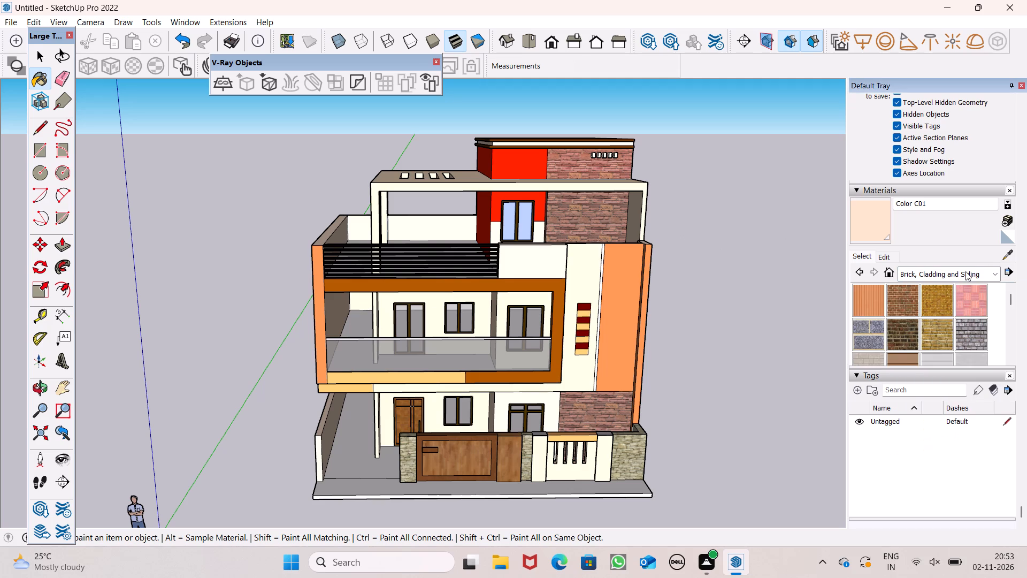
pyautogui.click(965, 271)
pyautogui.click(952, 290)
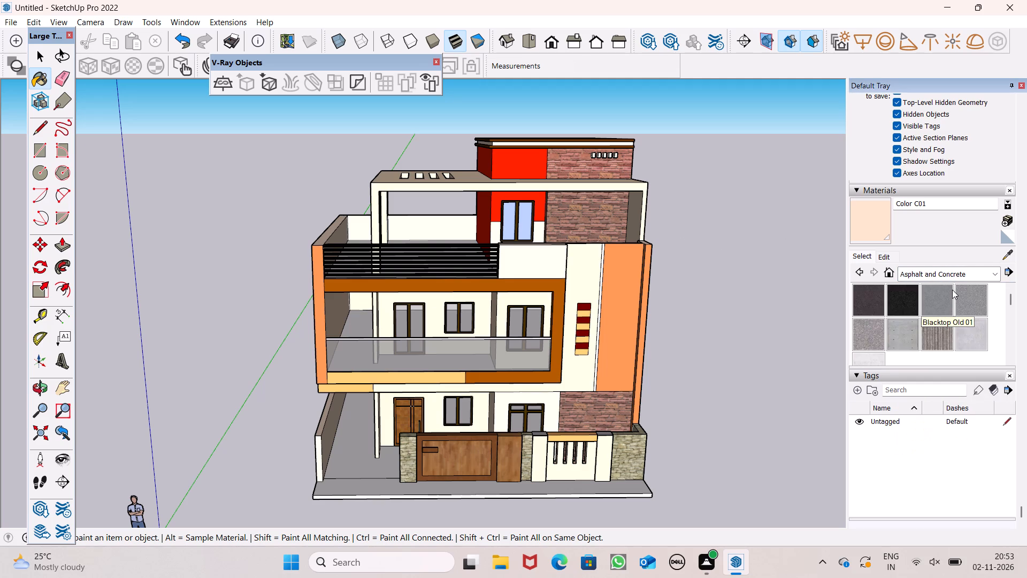
pyautogui.click(960, 302)
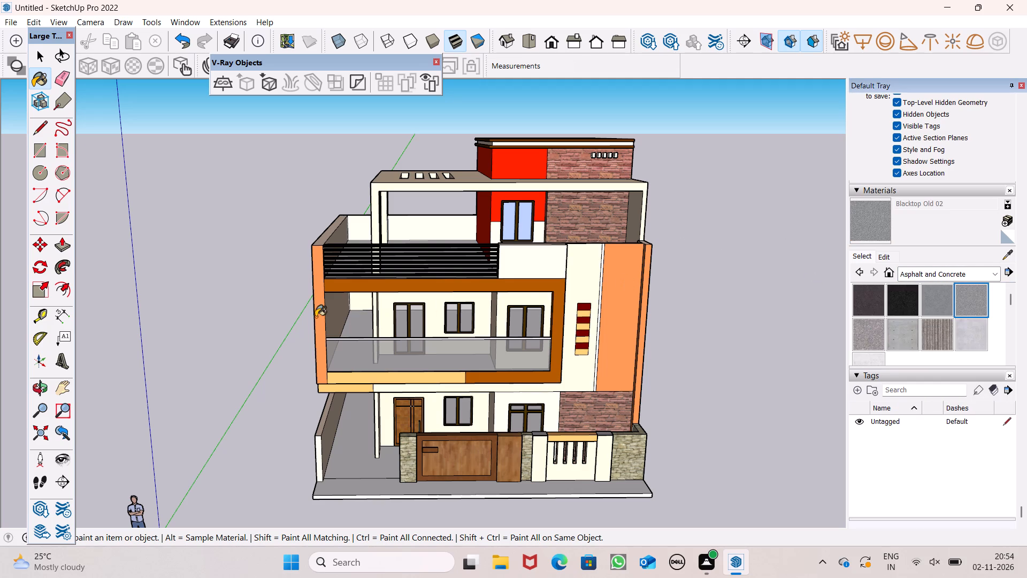
pyautogui.click(359, 335)
pyautogui.moveTo(487, 274); pyautogui.dragTo(507, 374, button='middle')
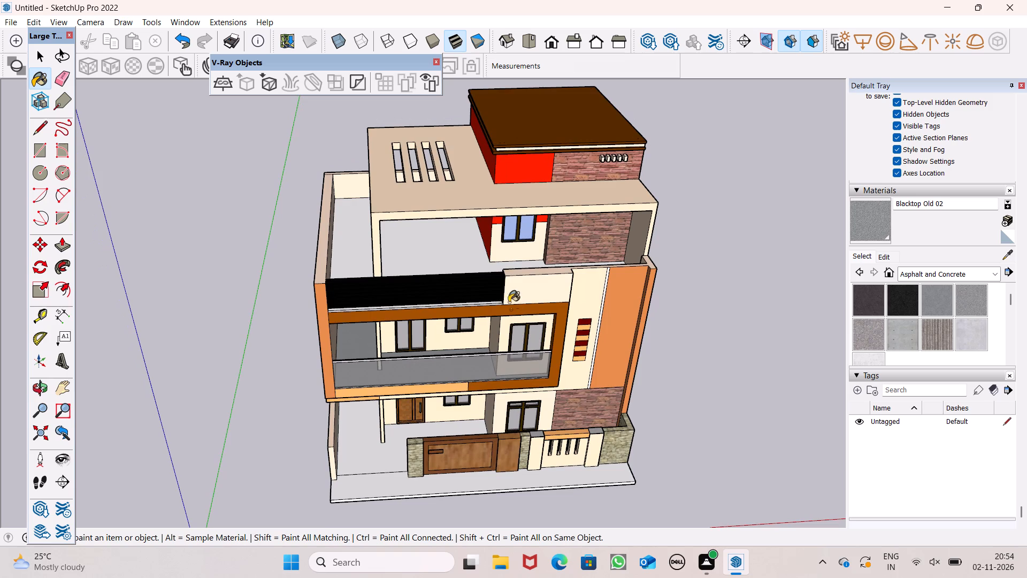
pyautogui.scroll(5, 438, 308)
pyautogui.click(438, 218)
pyautogui.scroll(-1, 416, 191)
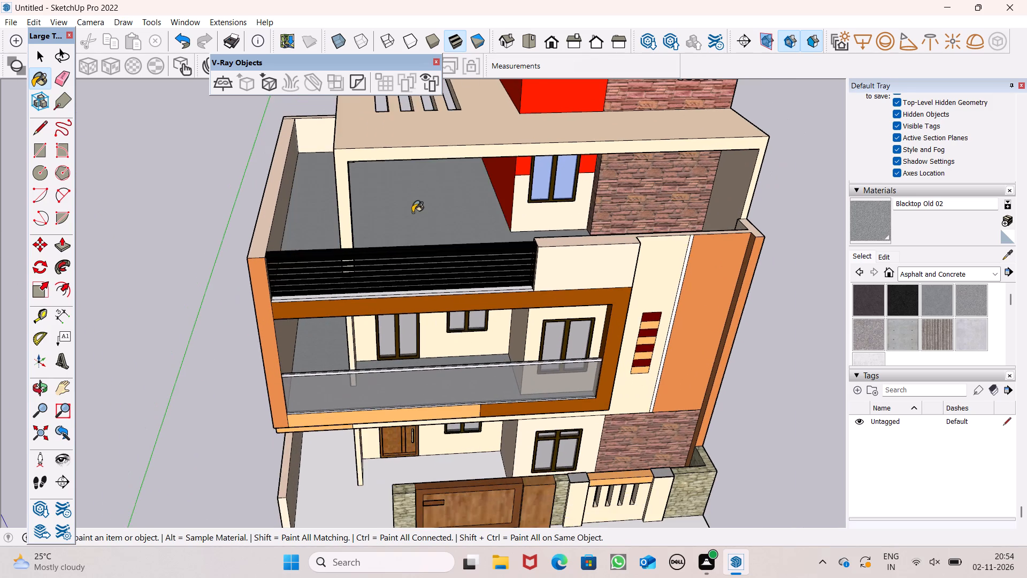
# Paint the white ledge at the base of the terrace railing with Blacktop Old 02 and erase its dividing line.
pyautogui.moveTo(423, 262); pyautogui.dragTo(400, 319, button='middle')
pyautogui.scroll(1, 401, 317)
pyautogui.scroll(7, 333, 332)
pyautogui.scroll(6, 222, 315)
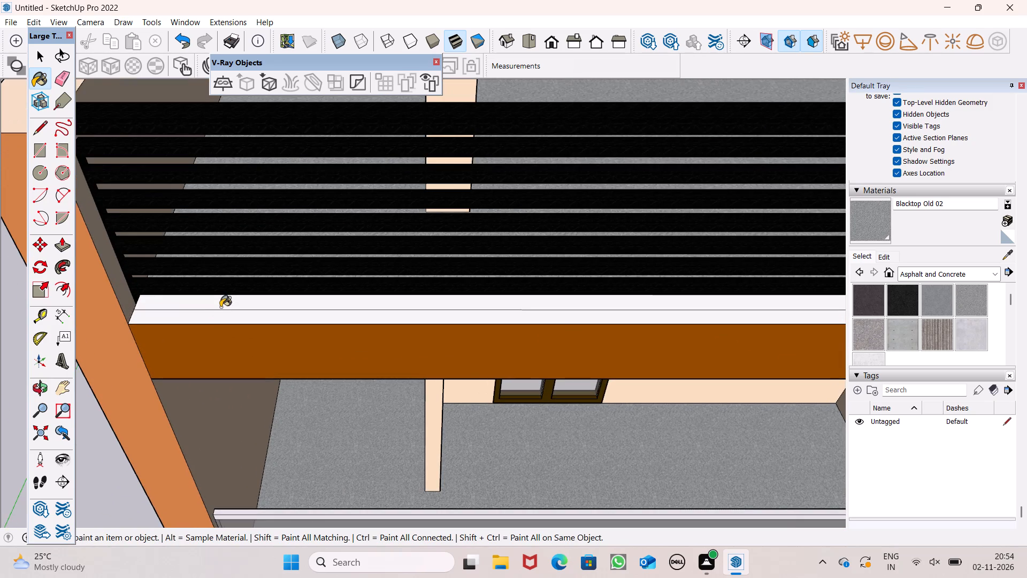
pyautogui.click(220, 307)
pyautogui.moveTo(218, 314); pyautogui.dragTo(212, 305)
pyautogui.click(63, 78)
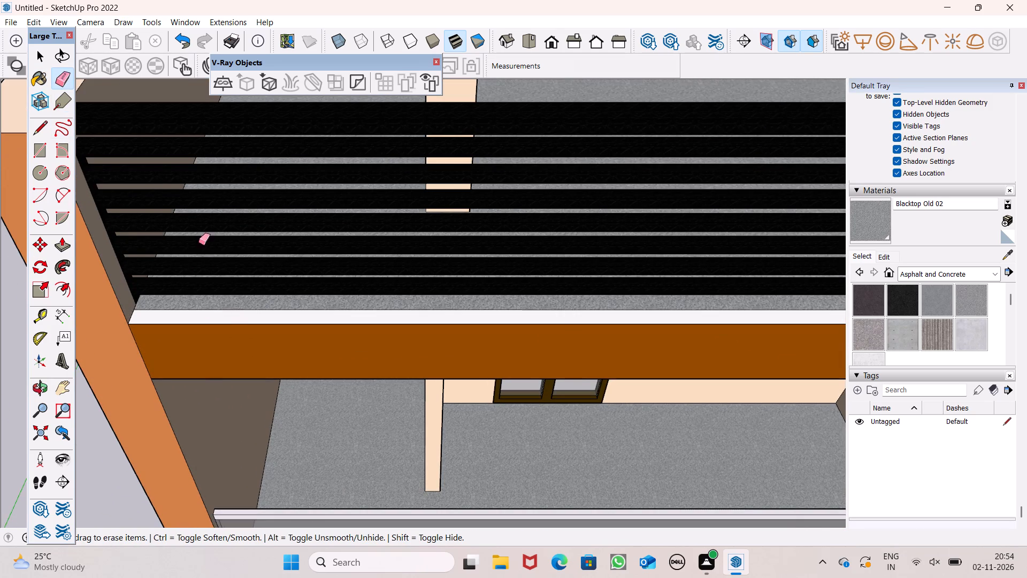
pyautogui.click(228, 311)
# Inspect the house from the front, below and the side to find floors that are still unpainted.
pyautogui.scroll(-5, 247, 293)
pyautogui.scroll(-8, 322, 232)
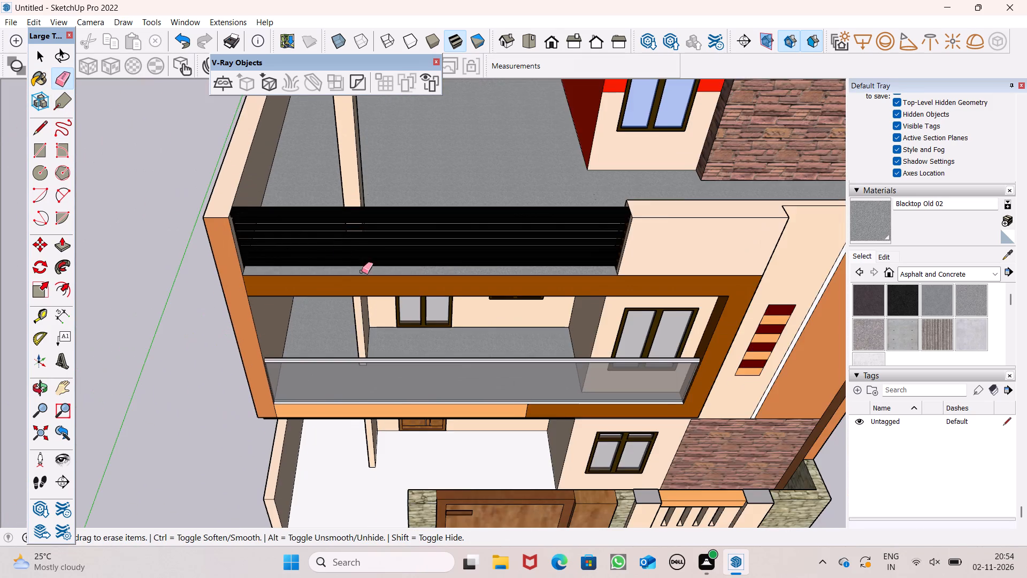
pyautogui.moveTo(511, 298); pyautogui.dragTo(408, 206, button='middle')
pyautogui.scroll(-6, 547, 155)
pyautogui.scroll(1, 505, 241)
pyautogui.moveTo(505, 241); pyautogui.dragTo(627, 159, button='middle')
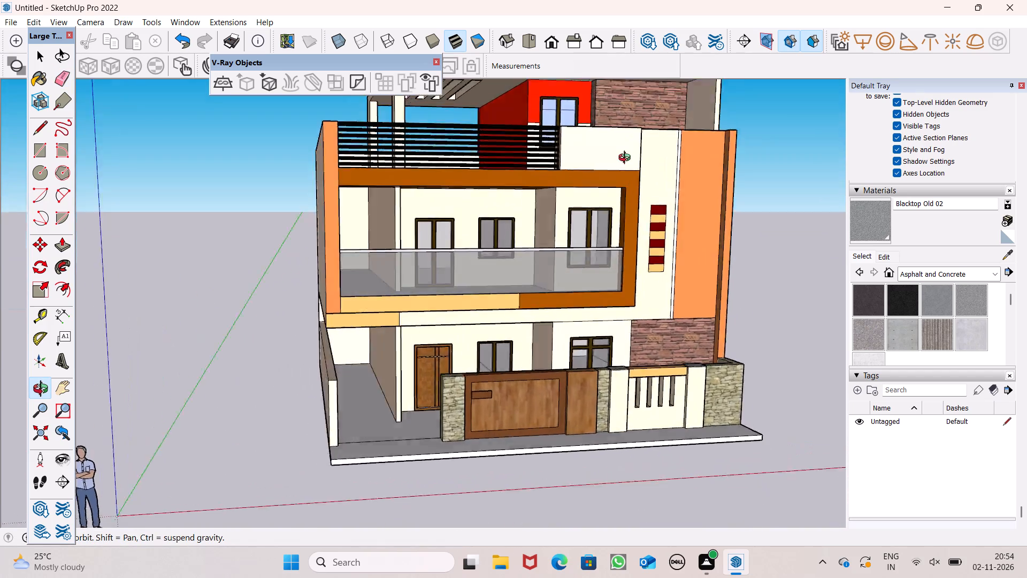
pyautogui.moveTo(627, 159); pyautogui.dragTo(573, 102, button='middle')
pyautogui.scroll(-4, 573, 109)
pyautogui.moveTo(531, 192); pyautogui.dragTo(534, 189, button='middle')
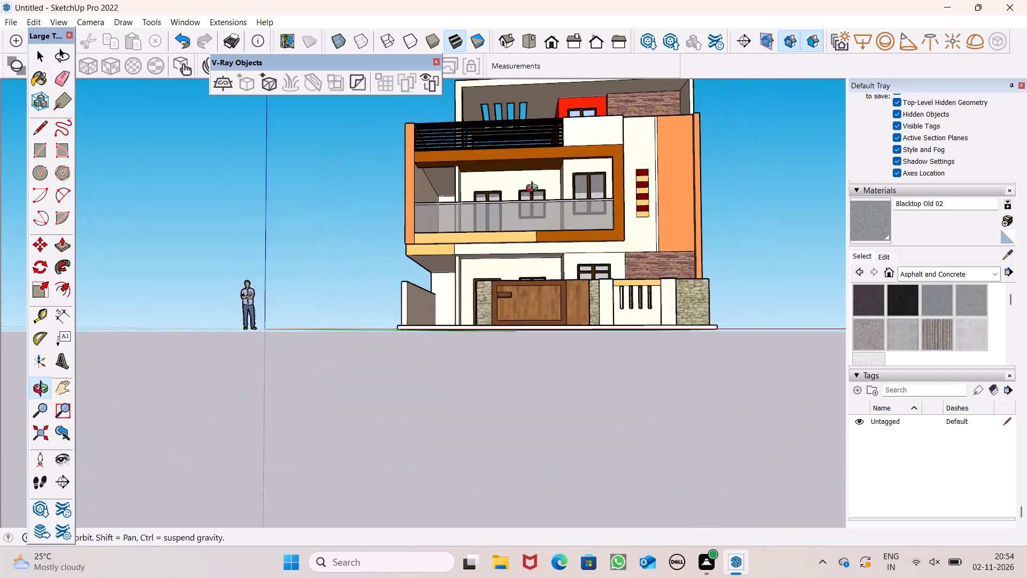
pyautogui.moveTo(534, 189); pyautogui.dragTo(654, 153, button='middle')
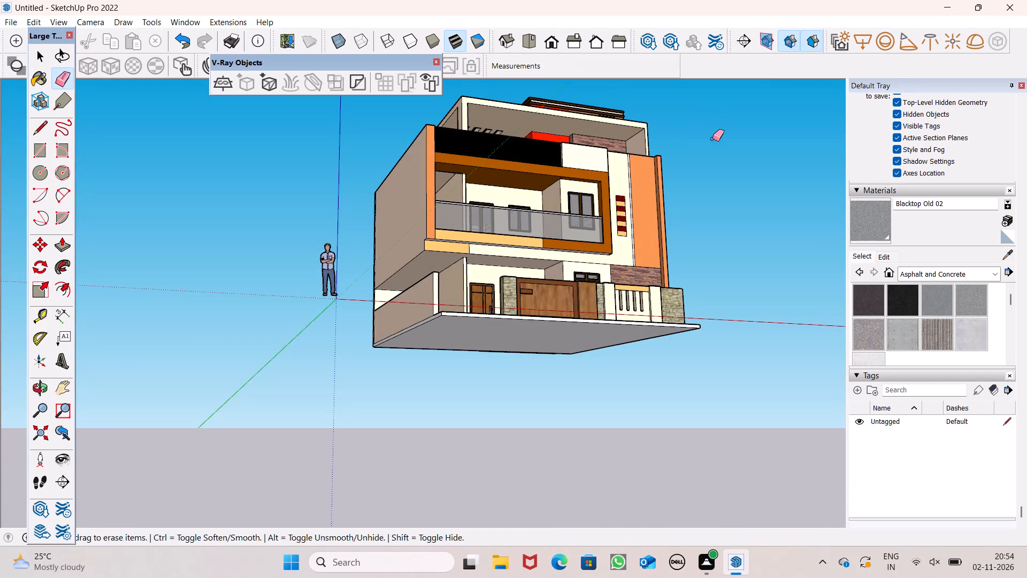
pyautogui.scroll(-5, 712, 139)
pyautogui.moveTo(712, 185); pyautogui.dragTo(608, 330, button='middle')
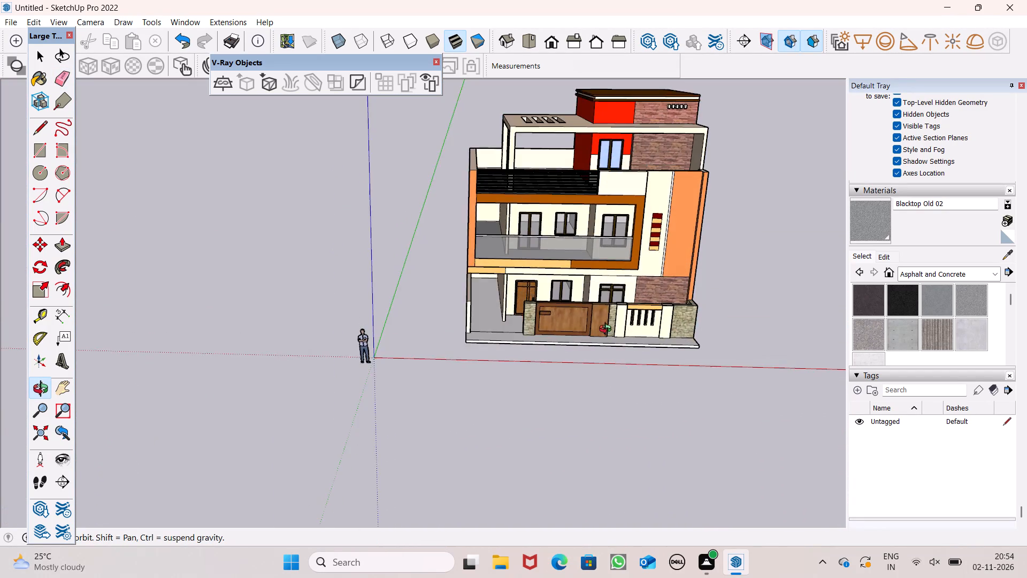
pyautogui.moveTo(608, 330); pyautogui.dragTo(704, 316, button='middle')
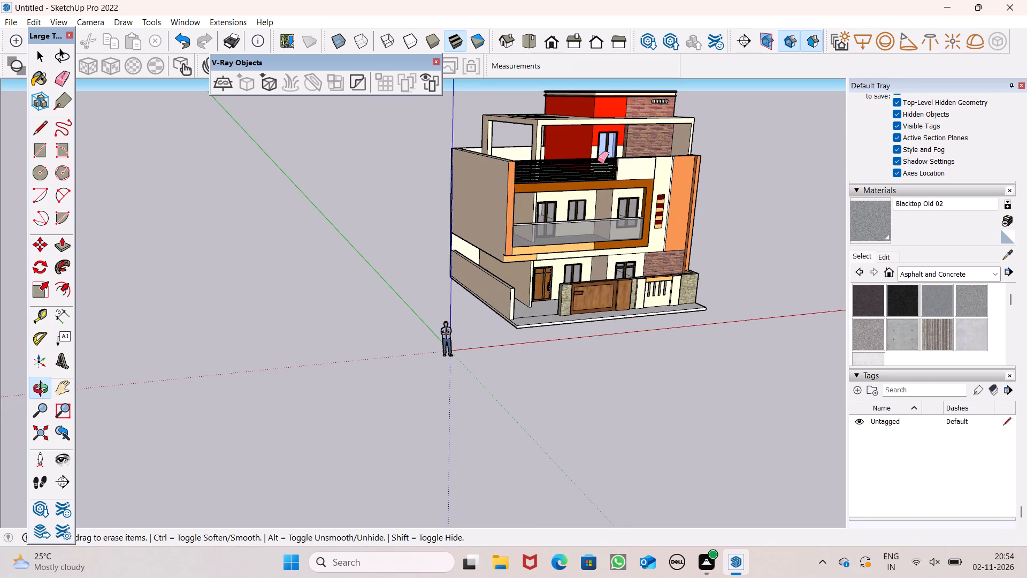
pyautogui.scroll(-2, 350, 191)
pyautogui.moveTo(473, 245); pyautogui.dragTo(352, 198, button='middle')
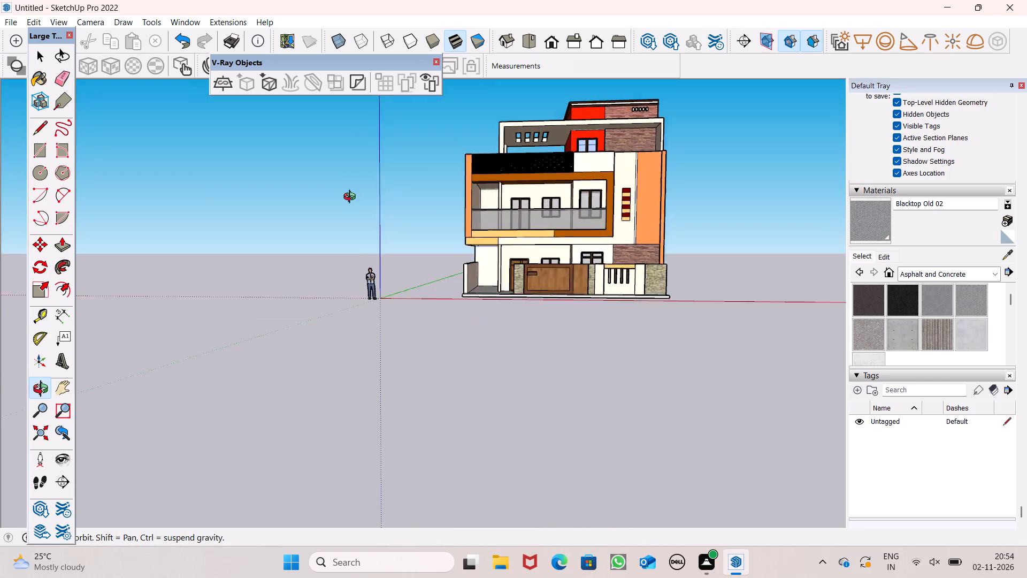
pyautogui.moveTo(352, 198); pyautogui.dragTo(391, 289, button='middle')
# Paint the ground-level floor behind the front gate with Blacktop Old 02.
pyautogui.scroll(-5, 347, 194)
pyautogui.moveTo(408, 238); pyautogui.dragTo(473, 317, button='middle')
pyautogui.scroll(7, 473, 317)
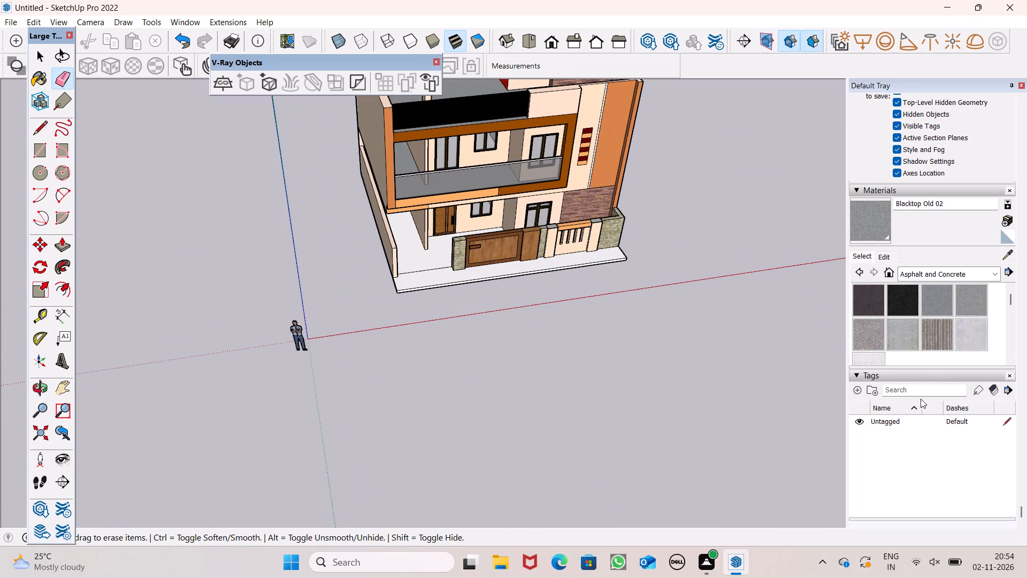
pyautogui.click(863, 235)
pyautogui.scroll(6, 576, 256)
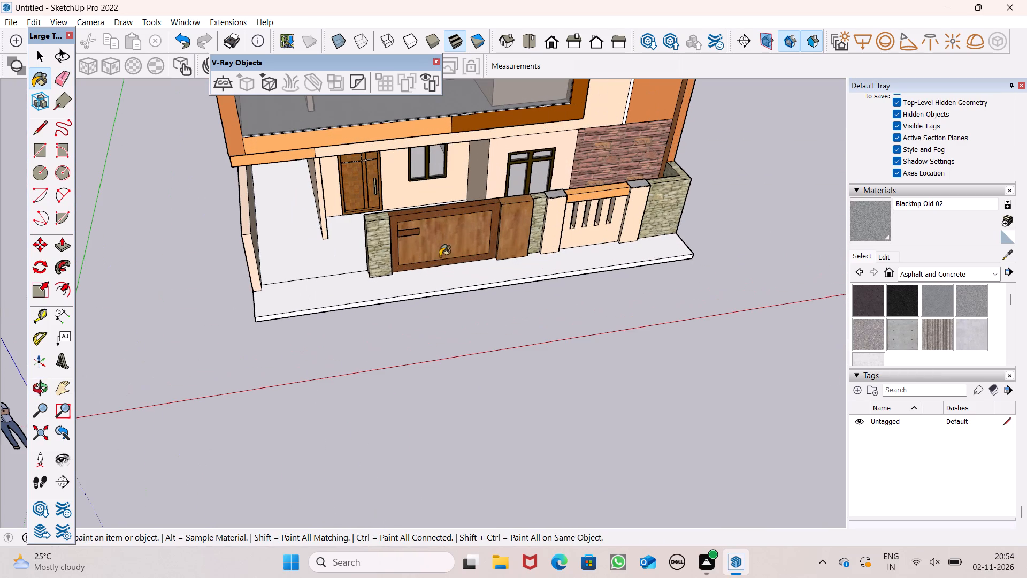
pyautogui.click(349, 240)
# Inspect the front elevation and floors of the house from above and at ground level.
pyautogui.scroll(-5, 387, 240)
pyautogui.moveTo(485, 302); pyautogui.dragTo(461, 178, button='middle')
pyautogui.scroll(1, 461, 178)
pyautogui.scroll(-5, 491, 293)
pyautogui.moveTo(475, 232); pyautogui.dragTo(420, 369, button='middle')
pyautogui.moveTo(419, 401); pyautogui.dragTo(435, 424, button='middle')
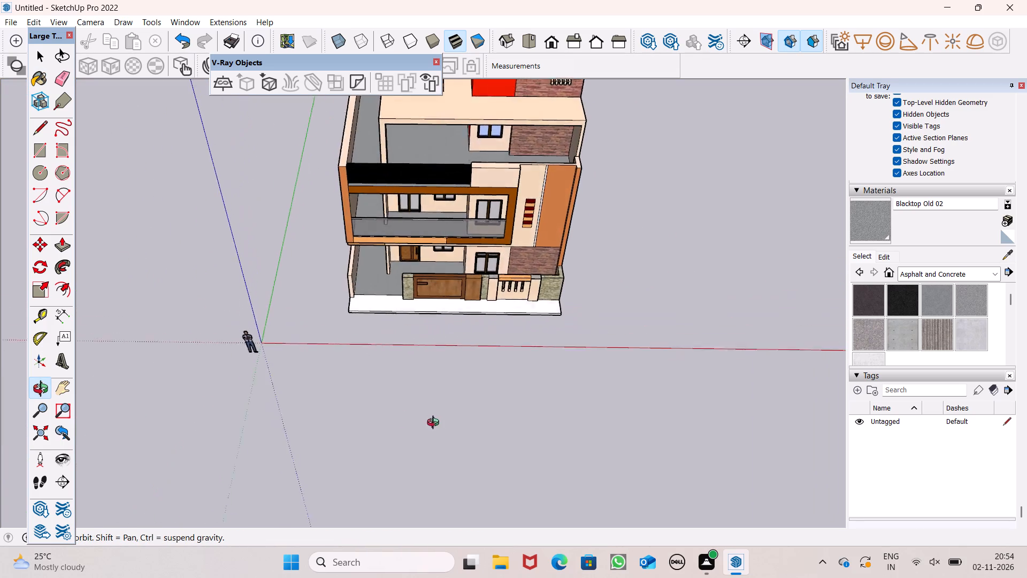
pyautogui.moveTo(435, 424); pyautogui.dragTo(423, 197, button='middle')
pyautogui.scroll(-4, 478, 260)
pyautogui.scroll(6, 527, 262)
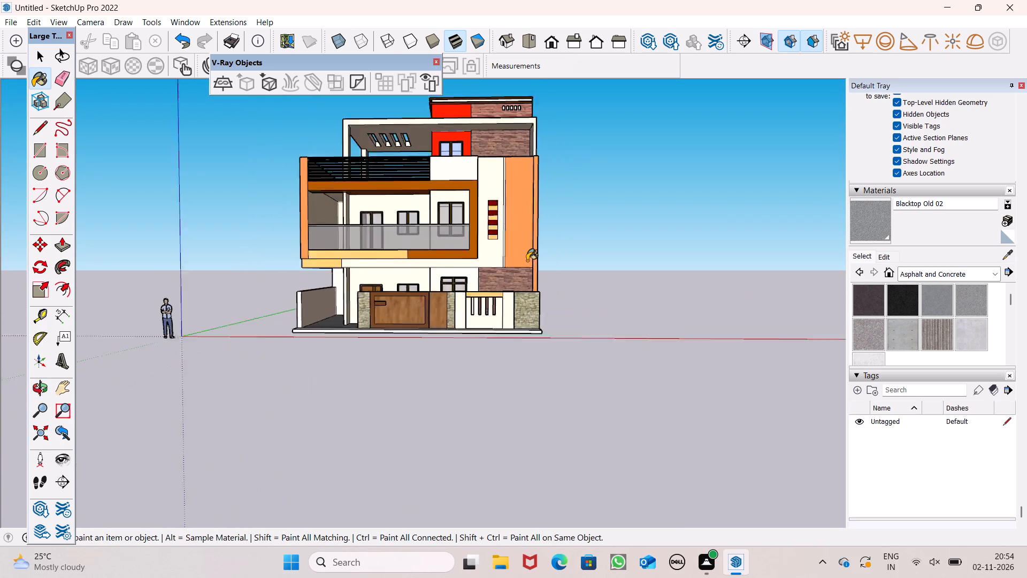
pyautogui.scroll(2, 527, 261)
pyautogui.scroll(-6, 528, 275)
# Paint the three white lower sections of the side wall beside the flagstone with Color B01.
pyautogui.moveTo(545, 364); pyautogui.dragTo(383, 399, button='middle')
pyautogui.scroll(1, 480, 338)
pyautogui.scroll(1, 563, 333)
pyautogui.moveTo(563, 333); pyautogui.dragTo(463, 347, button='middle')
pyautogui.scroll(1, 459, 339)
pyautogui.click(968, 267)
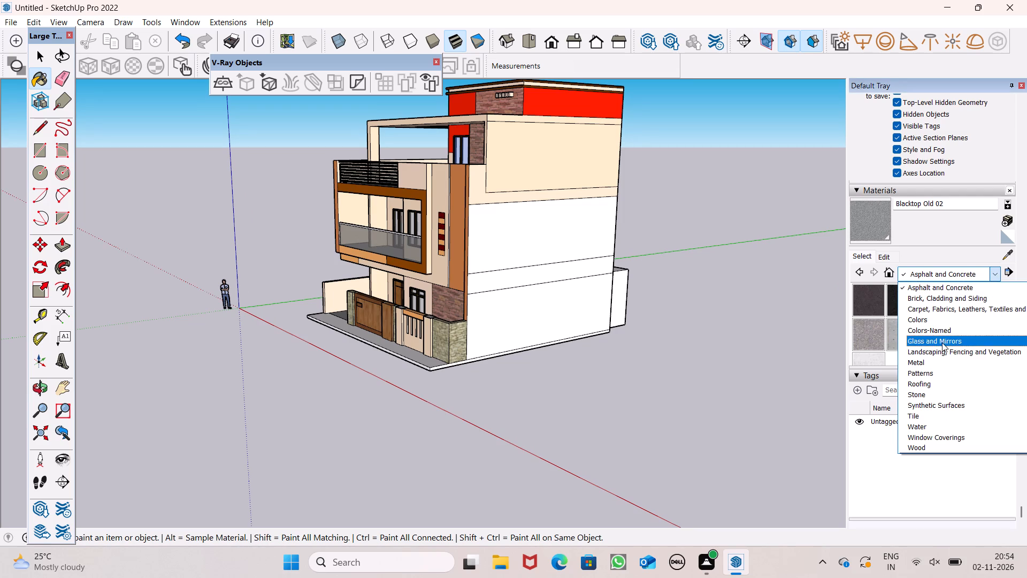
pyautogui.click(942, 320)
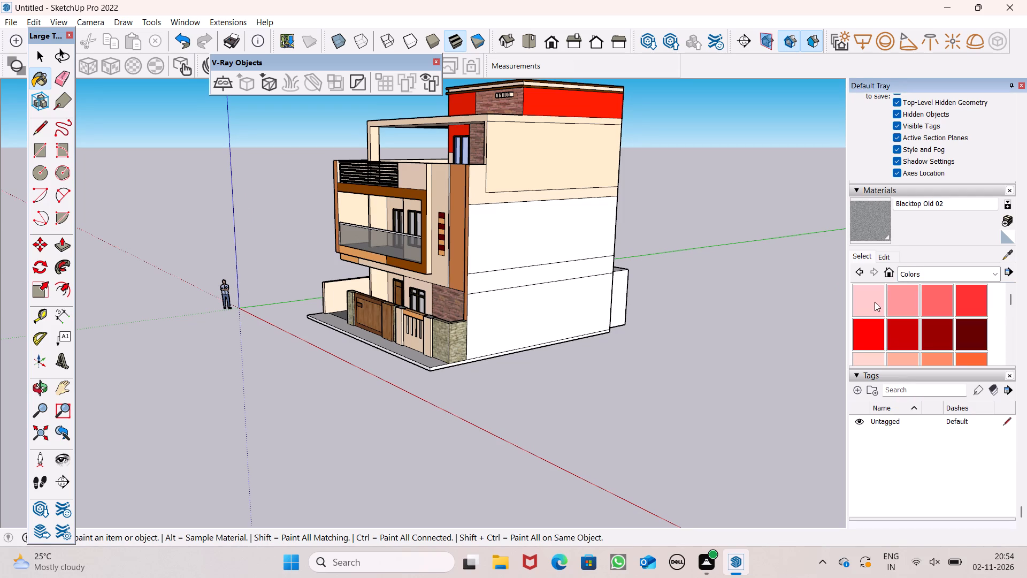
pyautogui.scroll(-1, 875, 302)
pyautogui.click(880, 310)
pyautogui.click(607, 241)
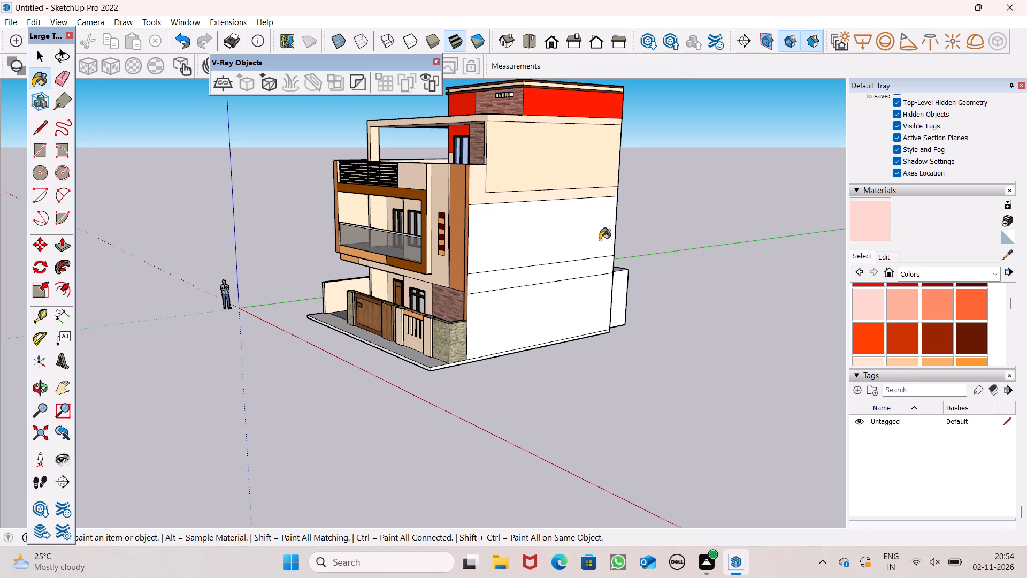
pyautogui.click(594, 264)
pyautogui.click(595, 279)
# Repaint the three lower sections of the side wall with Color D01.
pyautogui.scroll(-2, 873, 329)
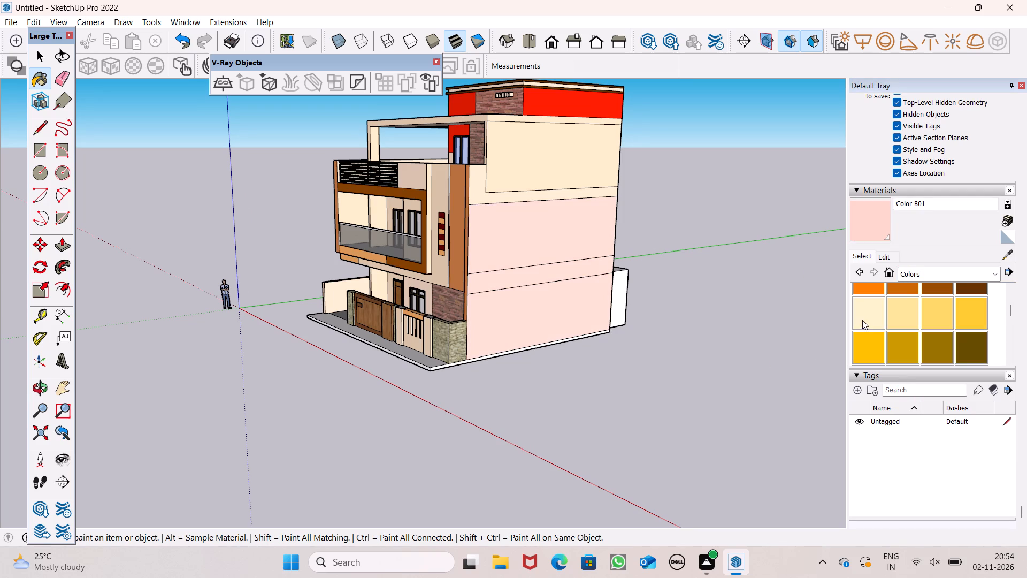
pyautogui.scroll(2, 867, 318)
pyautogui.scroll(-2, 867, 318)
pyautogui.click(867, 318)
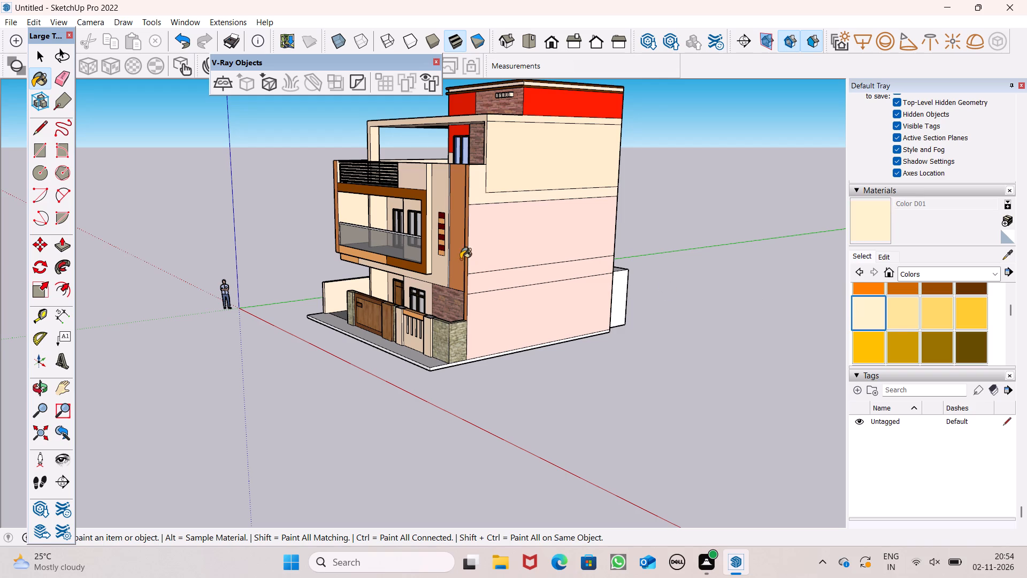
pyautogui.click(475, 244)
pyautogui.moveTo(513, 254); pyautogui.dragTo(515, 273)
pyautogui.click(518, 276)
pyautogui.moveTo(531, 310); pyautogui.dragTo(531, 305)
# Repaint the three lower sections of the side wall beside the flagstone with Color C01.
pyautogui.moveTo(558, 295); pyautogui.dragTo(495, 263, button='middle')
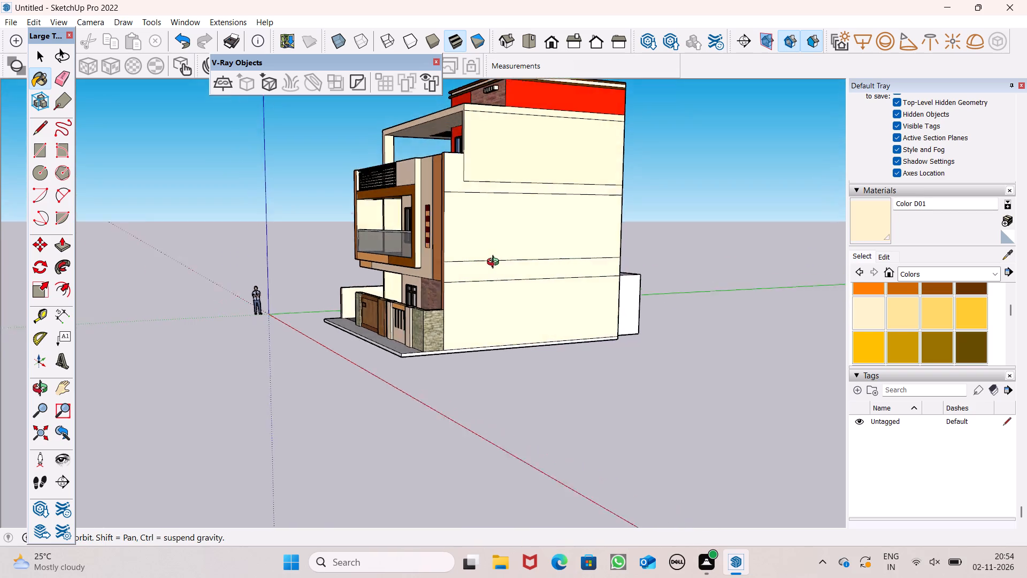
pyautogui.moveTo(495, 263); pyautogui.dragTo(523, 393, button='middle')
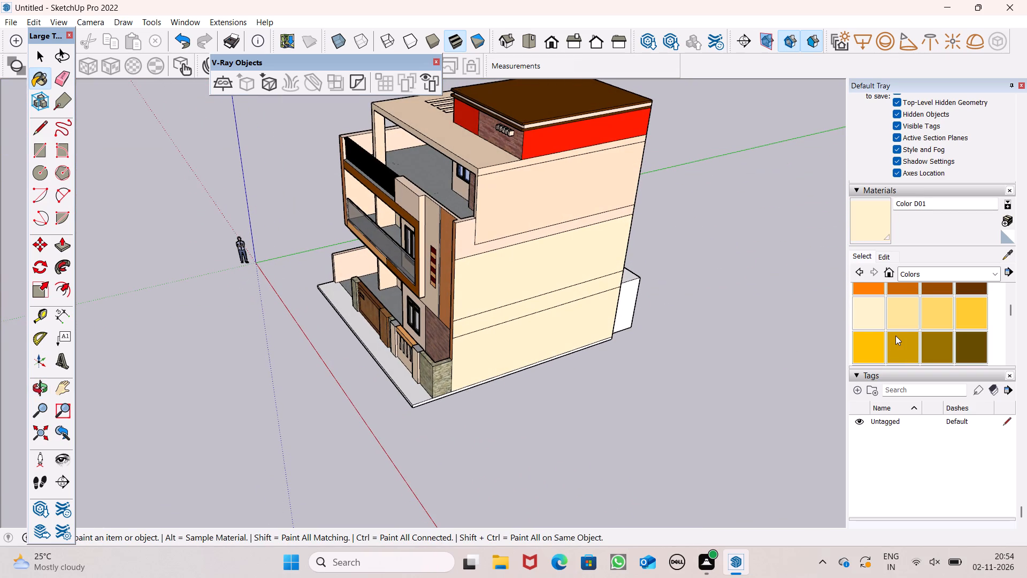
pyautogui.scroll(1, 895, 336)
pyautogui.click(873, 305)
pyautogui.click(576, 245)
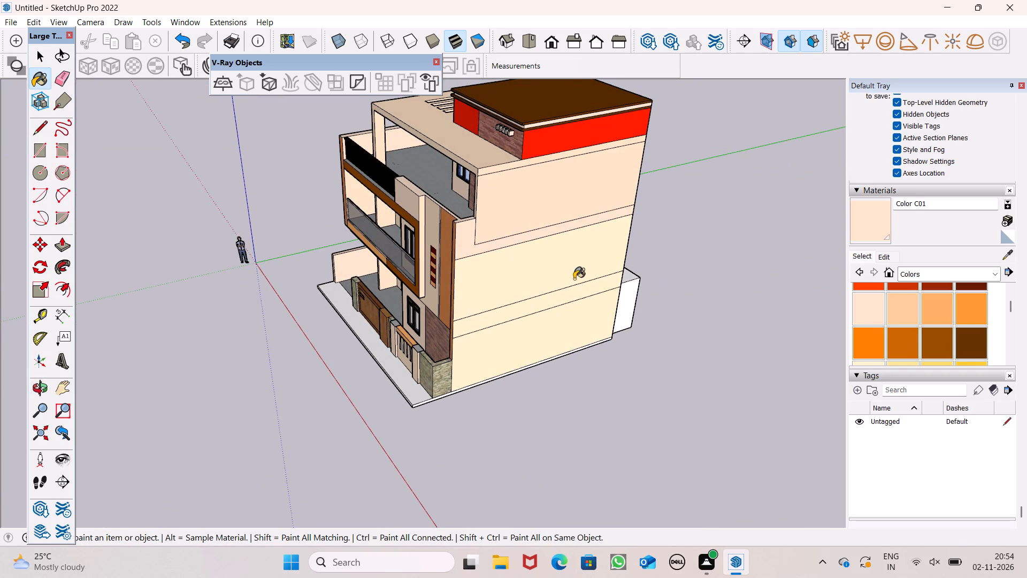
pyautogui.moveTo(574, 279); pyautogui.dragTo(574, 293)
pyautogui.click(593, 316)
pyautogui.scroll(1, 583, 280)
# Erase the horizontal and short vertical dividing lines across the painted side wall so it becomes one continuous face.
pyautogui.moveTo(565, 241); pyautogui.dragTo(645, 204, button='middle')
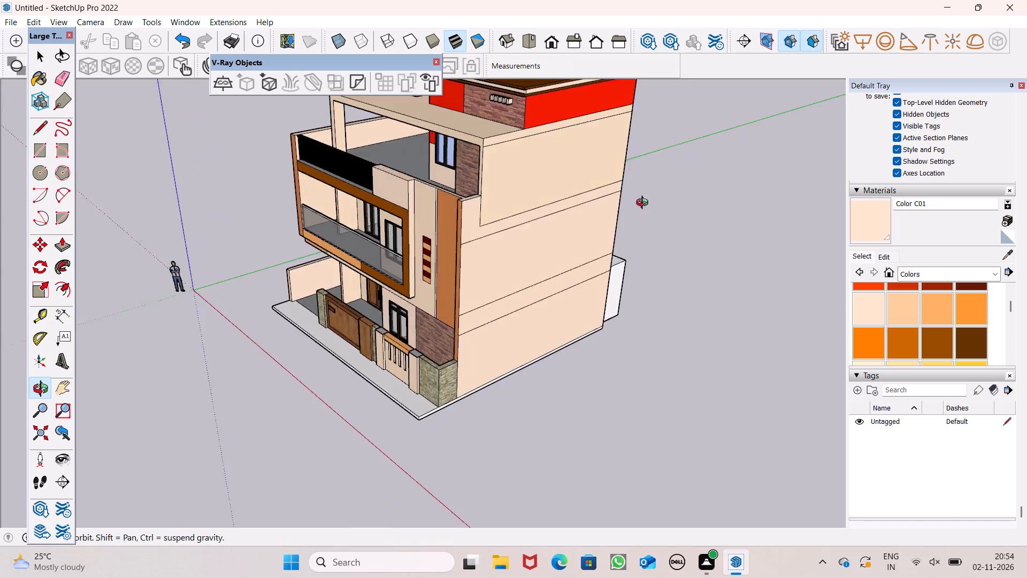
pyautogui.moveTo(645, 204); pyautogui.dragTo(509, 235, button='middle')
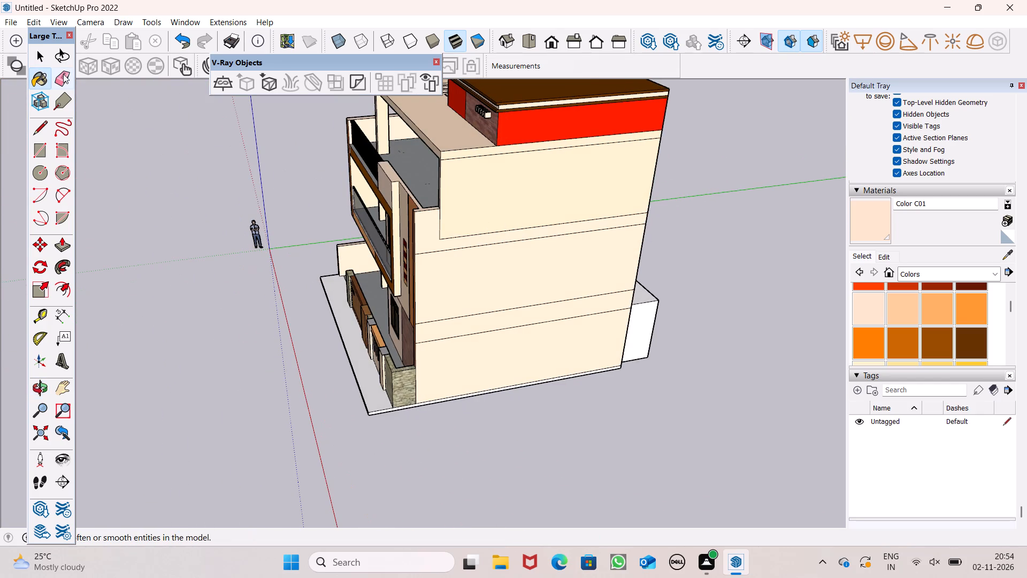
pyautogui.click(63, 74)
pyautogui.moveTo(524, 147); pyautogui.dragTo(525, 157)
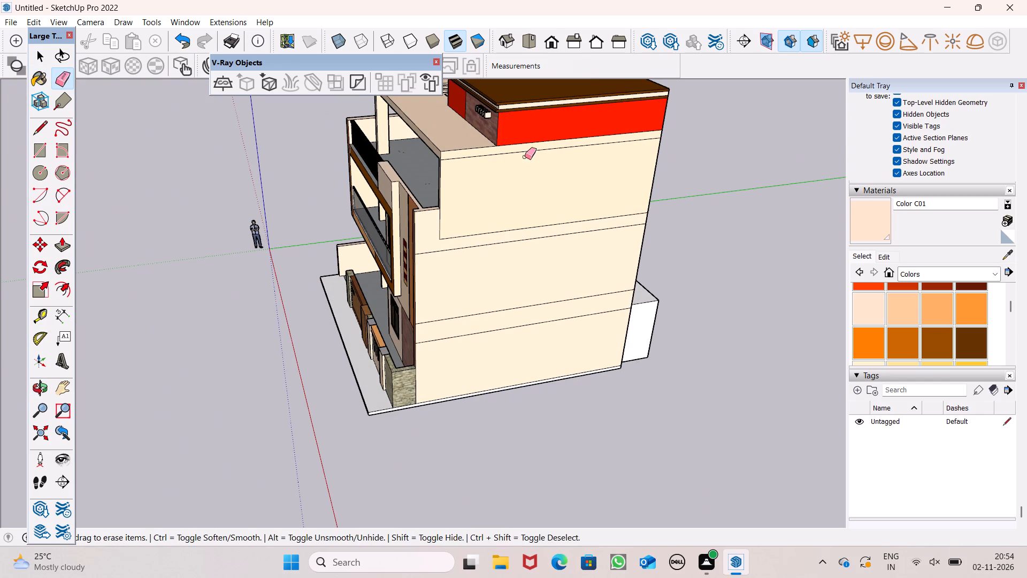
pyautogui.moveTo(525, 157); pyautogui.dragTo(525, 163)
pyautogui.moveTo(525, 185); pyautogui.dragTo(502, 314)
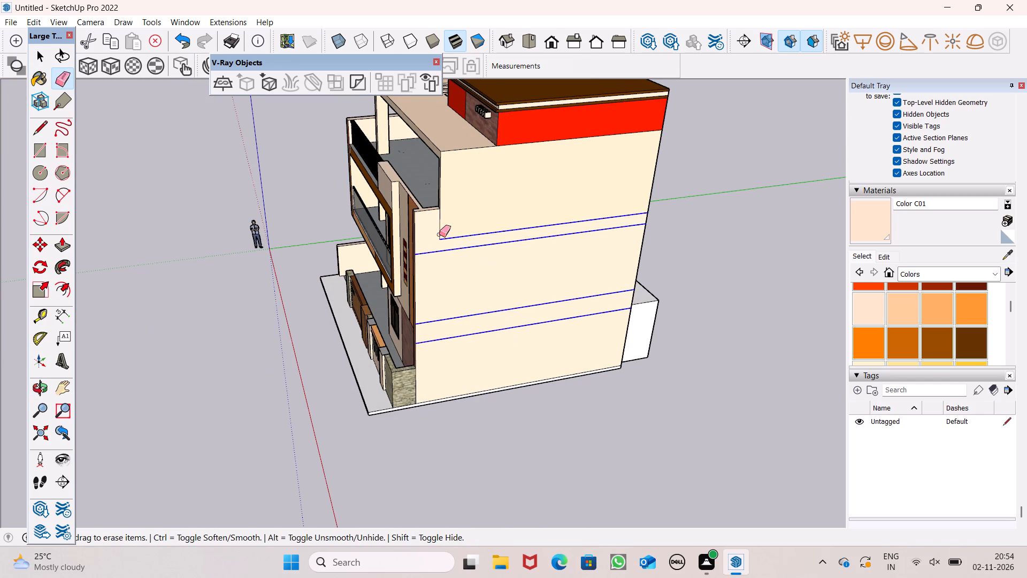
pyautogui.moveTo(439, 231); pyautogui.dragTo(444, 220)
# Push the box projecting from the rear wall in by about 4' 11 3/16", flush with the wall.
pyautogui.scroll(-4, 630, 237)
pyautogui.moveTo(633, 252); pyautogui.dragTo(250, 188, button='middle')
pyautogui.scroll(2, 492, 276)
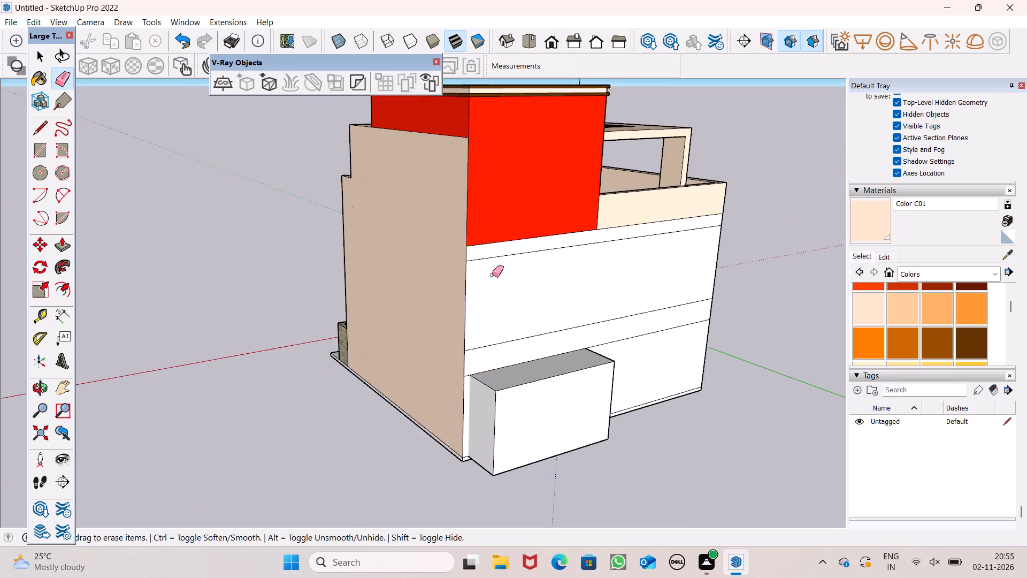
pyautogui.scroll(2, 492, 275)
pyautogui.scroll(-4, 537, 284)
pyautogui.moveTo(631, 307); pyautogui.dragTo(738, 279, button='middle')
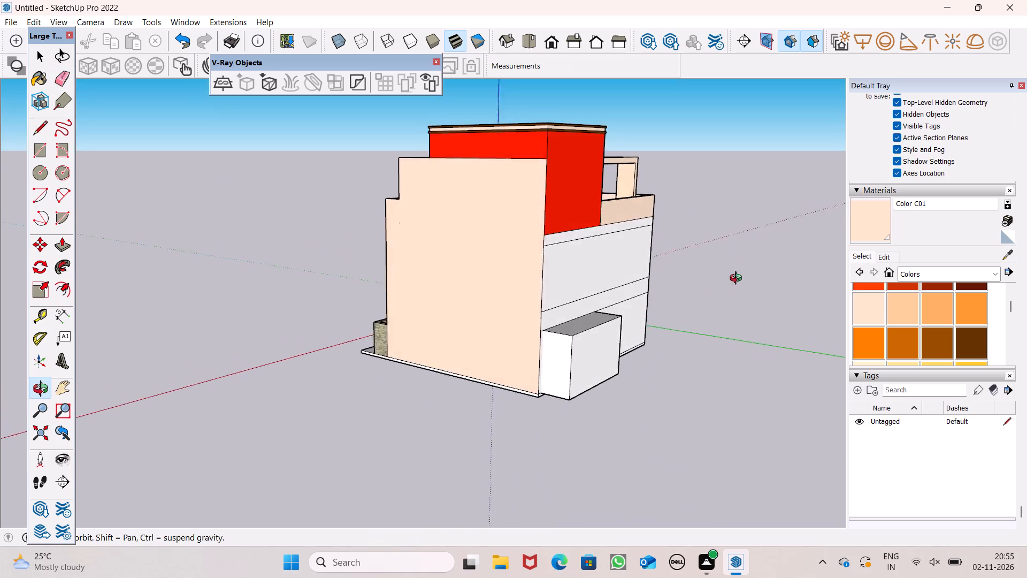
pyautogui.moveTo(738, 279); pyautogui.dragTo(612, 273, button='middle')
pyautogui.click(55, 241)
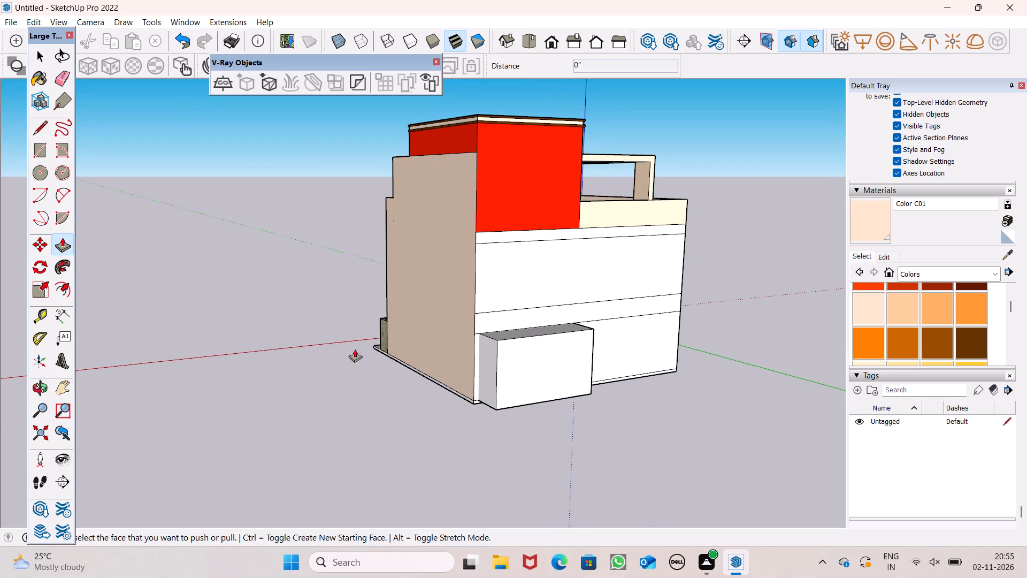
pyautogui.moveTo(411, 377); pyautogui.dragTo(432, 414, button='middle')
pyautogui.scroll(6, 510, 382)
pyautogui.moveTo(545, 377); pyautogui.dragTo(557, 443, button='middle')
pyautogui.scroll(1, 557, 443)
pyautogui.moveTo(561, 441); pyautogui.dragTo(561, 442)
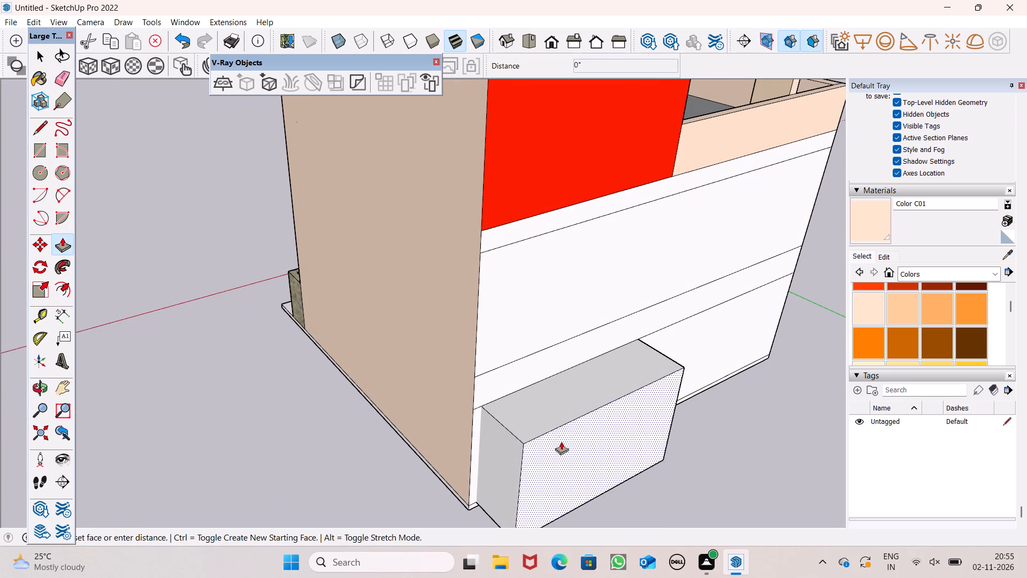
pyautogui.moveTo(561, 442); pyautogui.dragTo(535, 381)
pyautogui.scroll(1, 611, 393)
pyautogui.moveTo(614, 368); pyautogui.dragTo(554, 336, button='middle')
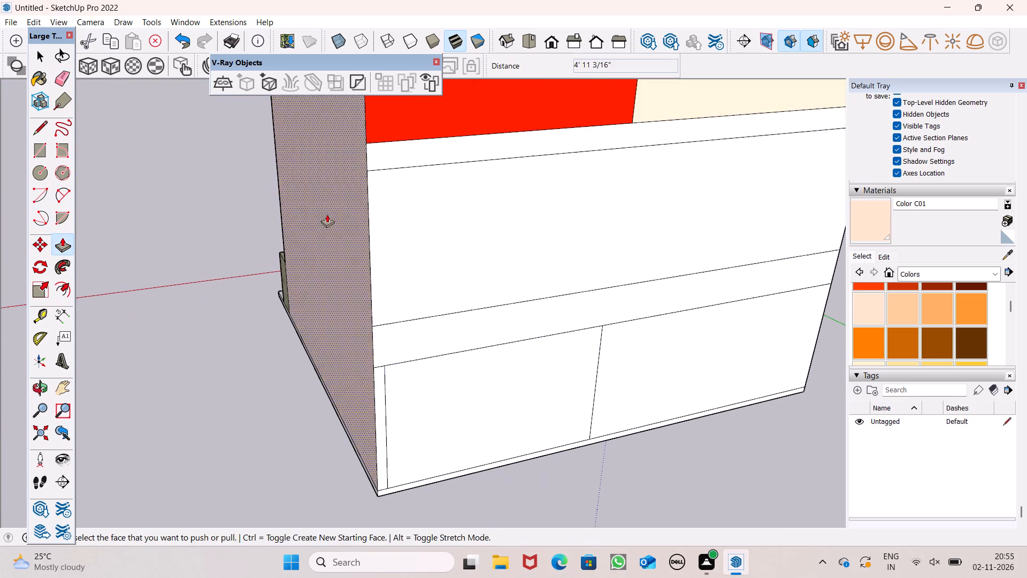
# Erase the floor lines and the leftover box outline on the white rear wall.
pyautogui.click(868, 231)
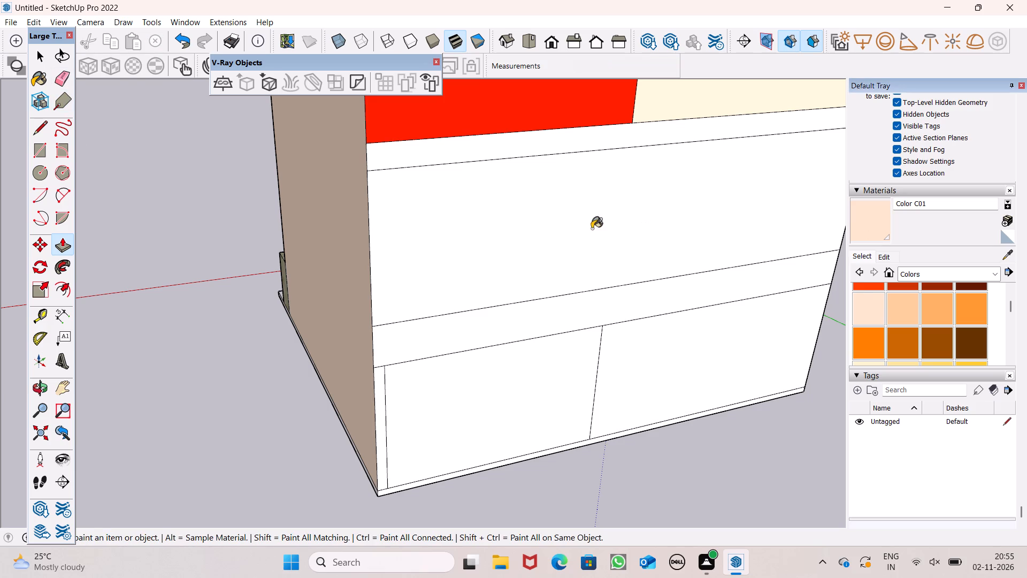
pyautogui.click(53, 79)
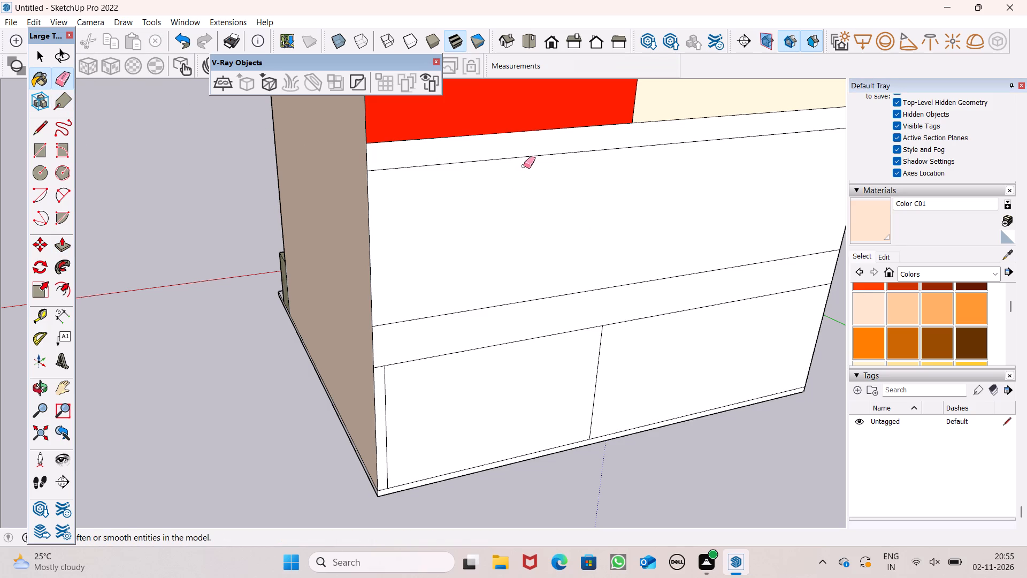
pyautogui.moveTo(527, 158); pyautogui.dragTo(556, 148)
pyautogui.moveTo(556, 260); pyautogui.dragTo(576, 346)
pyautogui.moveTo(600, 330); pyautogui.dragTo(599, 324)
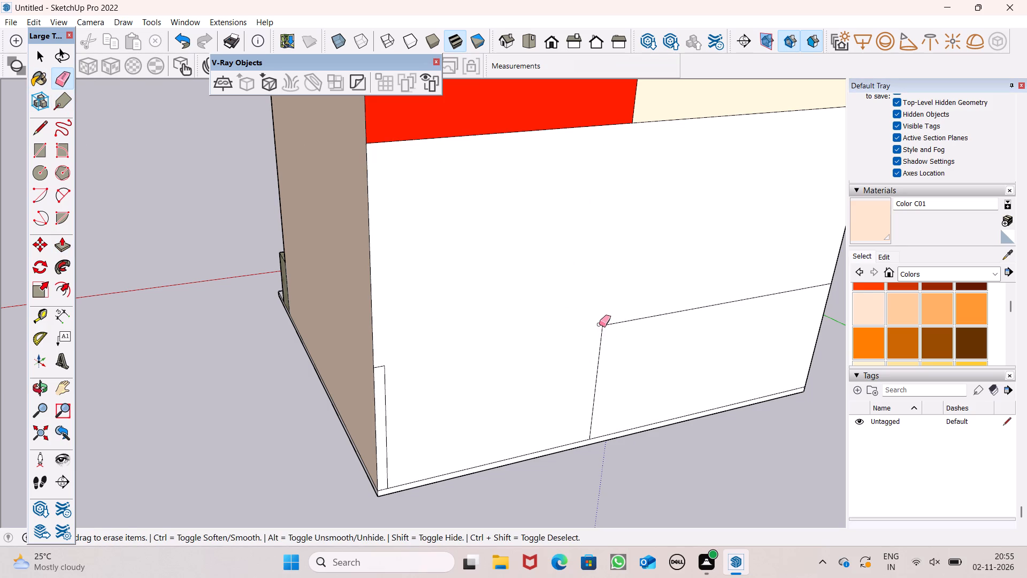
pyautogui.moveTo(599, 324); pyautogui.dragTo(579, 336)
pyautogui.moveTo(465, 334); pyautogui.dragTo(413, 360)
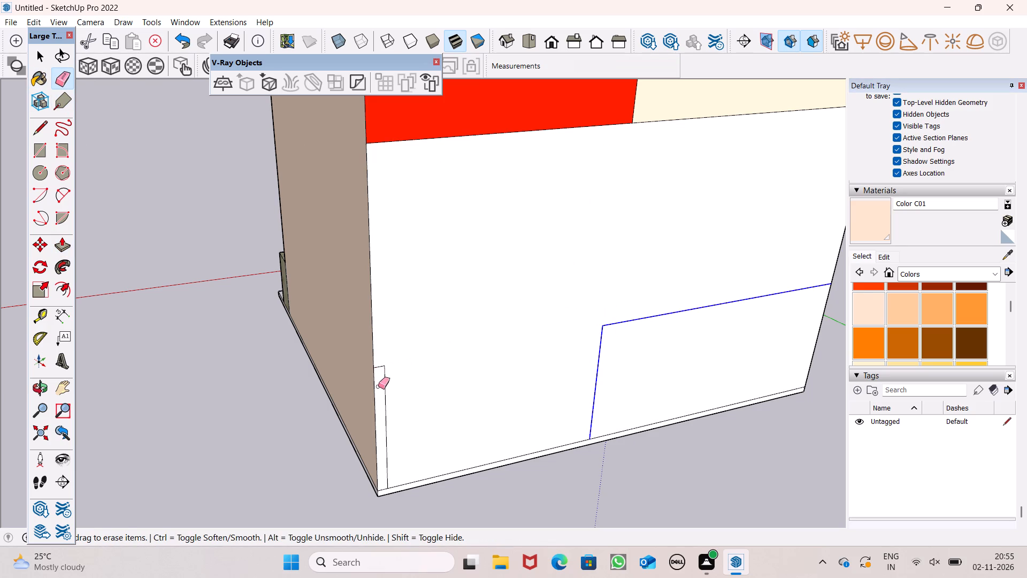
pyautogui.moveTo(384, 367); pyautogui.dragTo(384, 360)
# Erase the short floor lines crossing the narrow white strip at the rear corner of the opposite side wall.
pyautogui.scroll(-6, 397, 336)
pyautogui.moveTo(550, 324); pyautogui.dragTo(235, 302, button='middle')
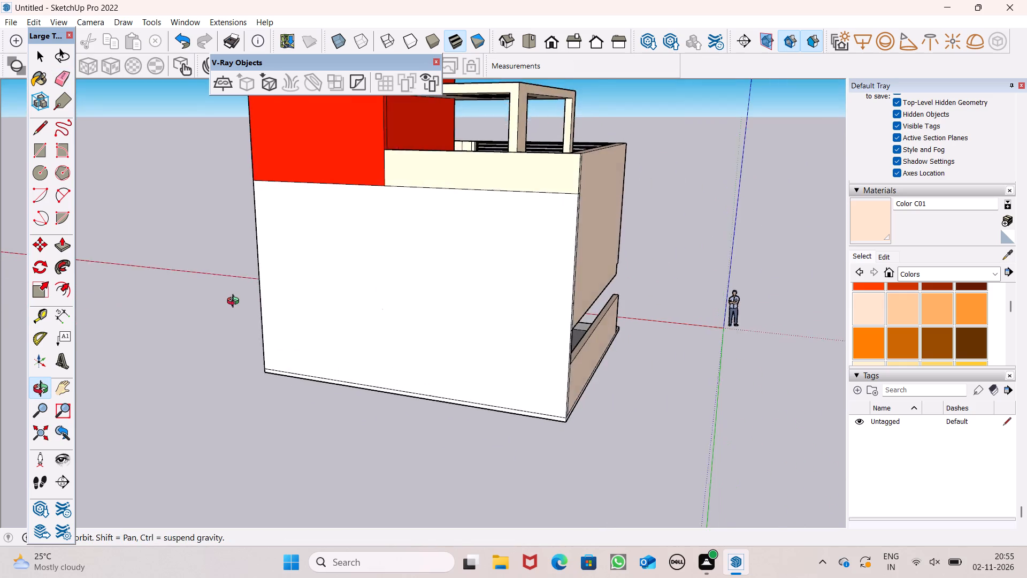
pyautogui.moveTo(235, 302); pyautogui.dragTo(235, 303, button='middle')
pyautogui.scroll(1, 235, 302)
pyautogui.scroll(6, 557, 281)
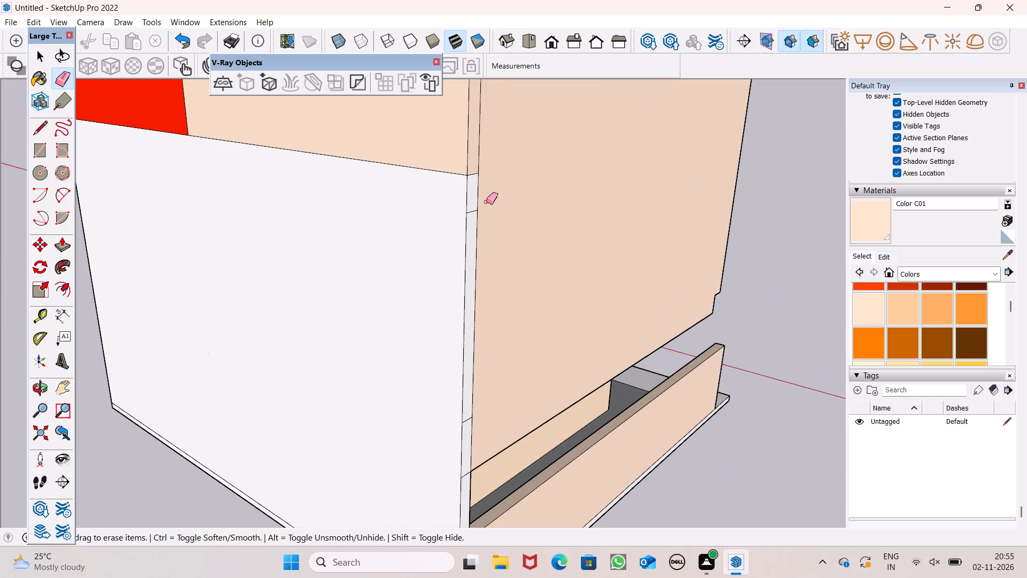
pyautogui.moveTo(474, 215); pyautogui.dragTo(461, 210)
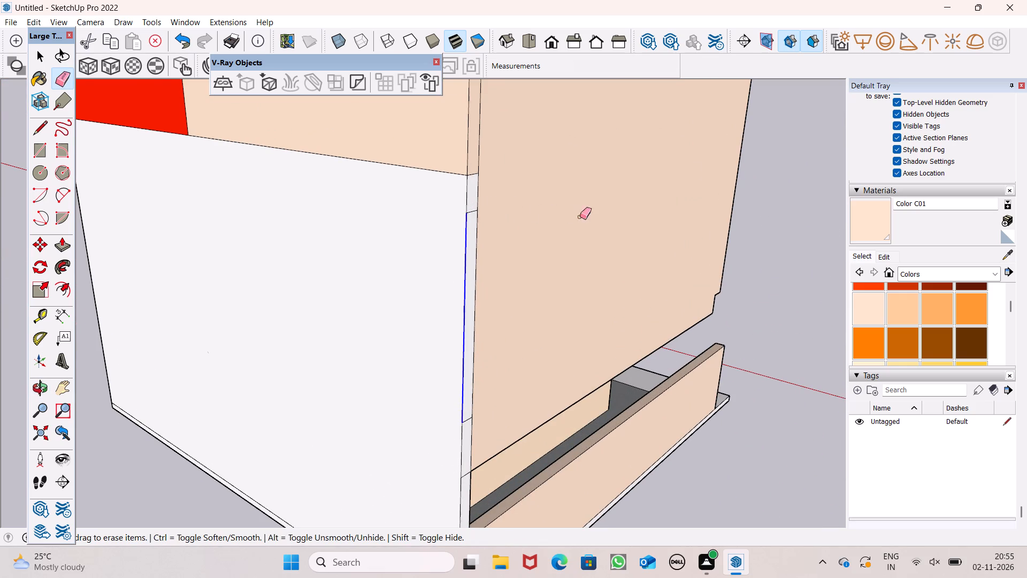
pyautogui.hotkey('ctrl', 'z')
pyautogui.scroll(-3, 508, 216)
pyautogui.moveTo(494, 241); pyautogui.dragTo(489, 249, button='middle')
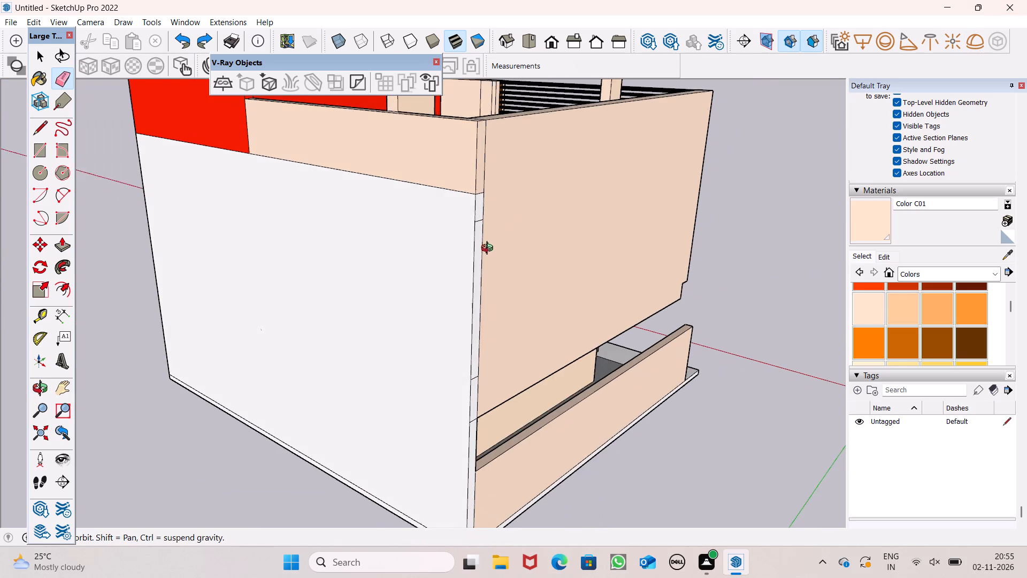
pyautogui.moveTo(489, 249); pyautogui.dragTo(479, 252, button='middle')
pyautogui.scroll(6, 471, 244)
pyautogui.click(455, 221)
pyautogui.scroll(-4, 474, 208)
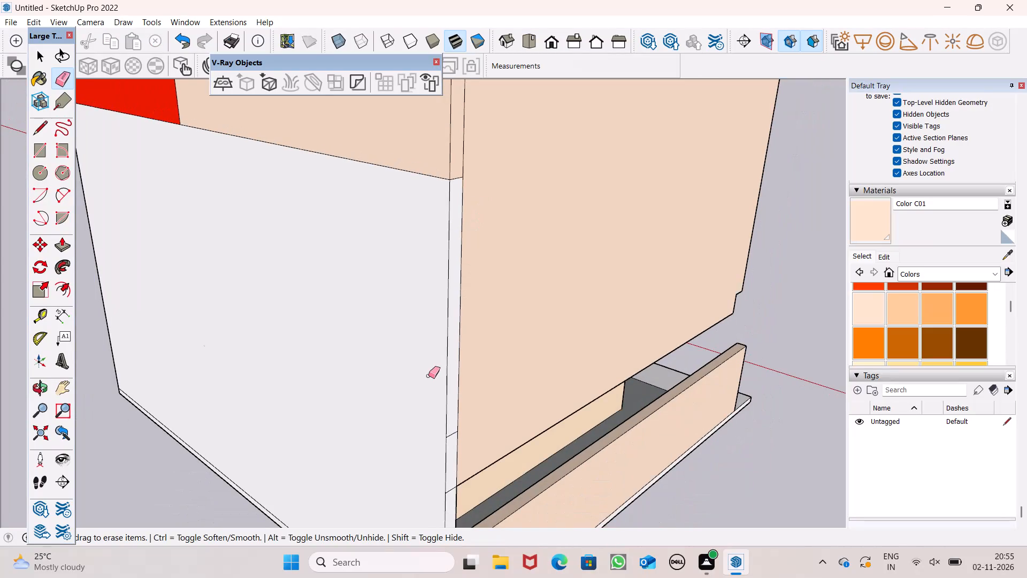
pyautogui.scroll(2, 429, 404)
pyautogui.scroll(5, 462, 432)
pyautogui.moveTo(453, 419); pyautogui.dragTo(453, 390)
pyautogui.scroll(-7, 501, 249)
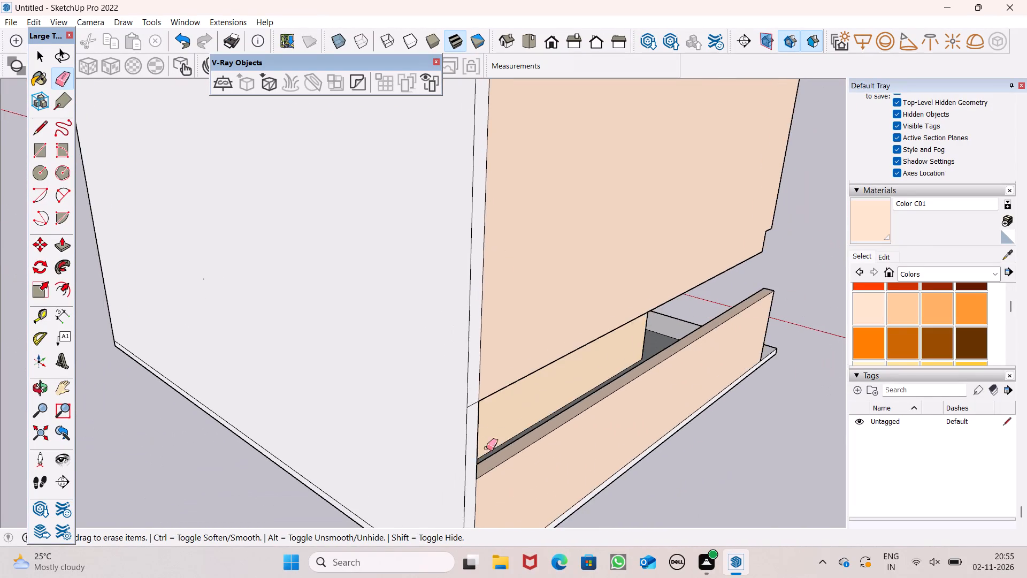
pyautogui.moveTo(486, 448); pyautogui.dragTo(454, 412, button='middle')
pyautogui.scroll(4, 425, 359)
pyautogui.moveTo(413, 319); pyautogui.dragTo(412, 305)
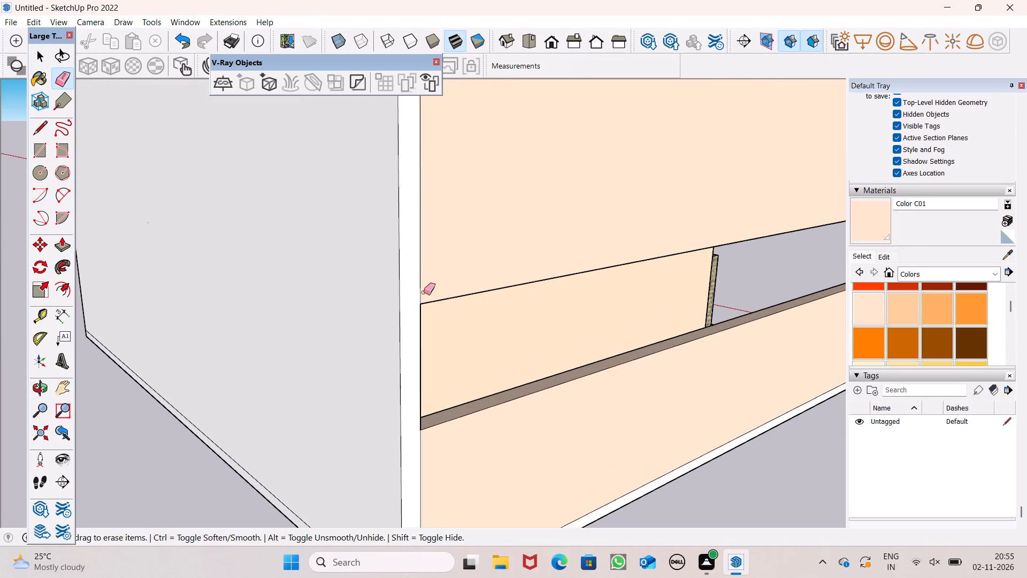
# Paint the white rear wall and the narrow strip at its corner with Color C01.
pyautogui.scroll(-10, 538, 263)
pyautogui.moveTo(541, 347); pyautogui.dragTo(681, 447, button='middle')
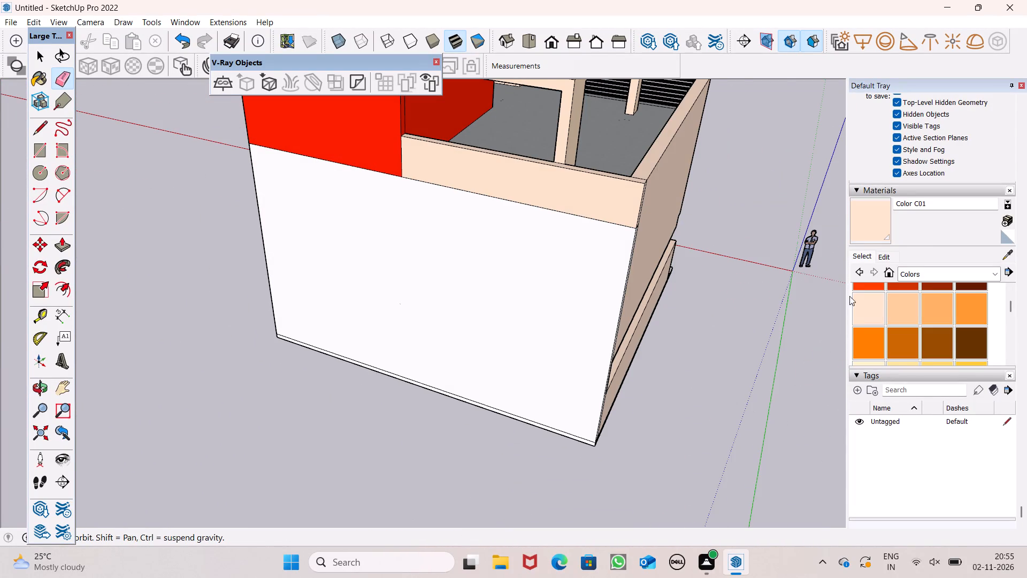
pyautogui.click(853, 249)
pyautogui.click(876, 232)
pyautogui.click(510, 313)
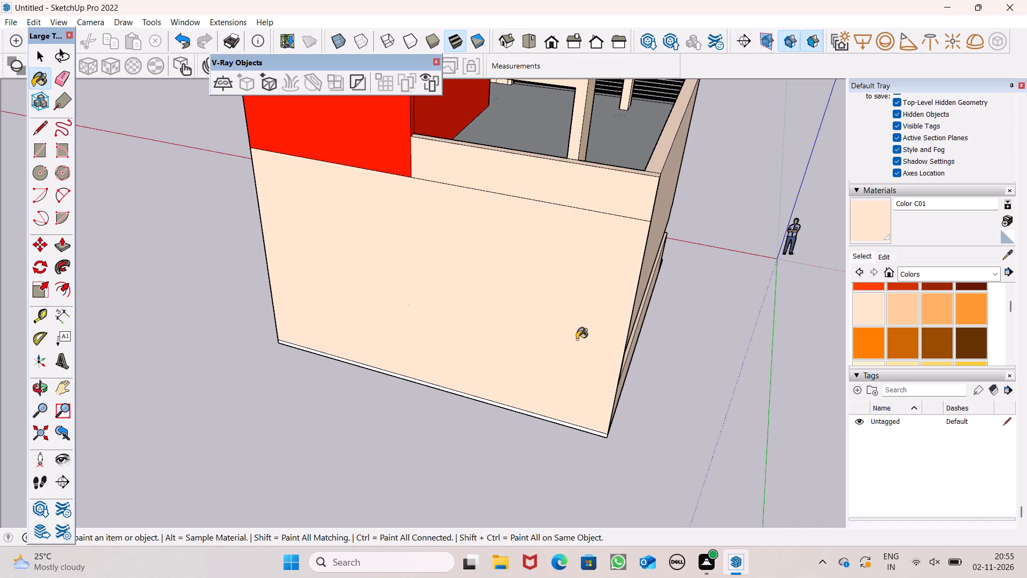
pyautogui.moveTo(576, 339); pyautogui.dragTo(394, 312, button='middle')
pyautogui.scroll(5, 394, 312)
pyautogui.click(464, 293)
pyautogui.scroll(-6, 464, 299)
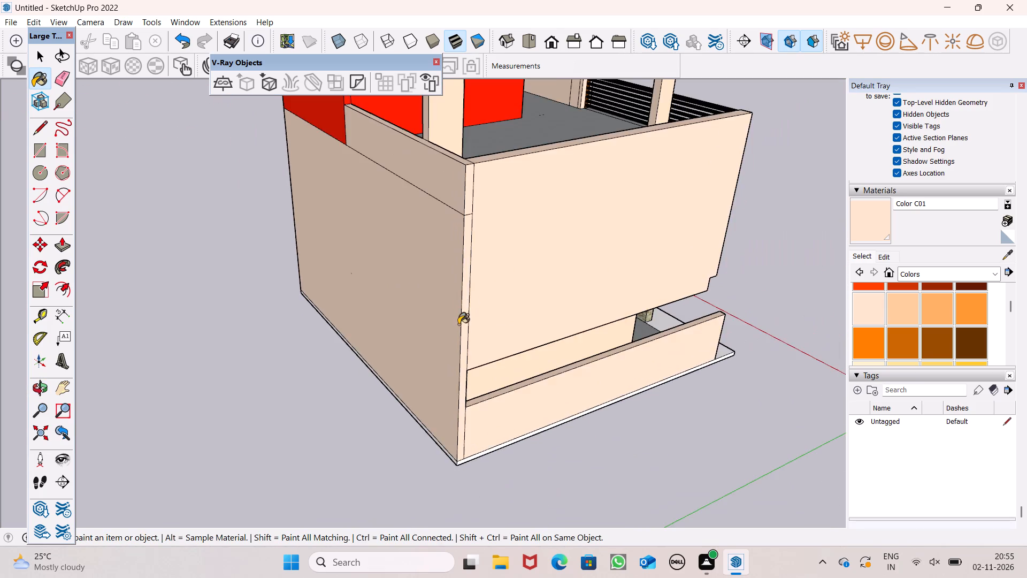
# Erase the vertical seam between the rear corner strip and the upper side wall above the low boundary wall.
pyautogui.moveTo(369, 362); pyautogui.dragTo(747, 310, button='middle')
pyautogui.scroll(-3, 494, 353)
pyautogui.moveTo(328, 381); pyautogui.dragTo(632, 389, button='middle')
pyautogui.scroll(1, 342, 398)
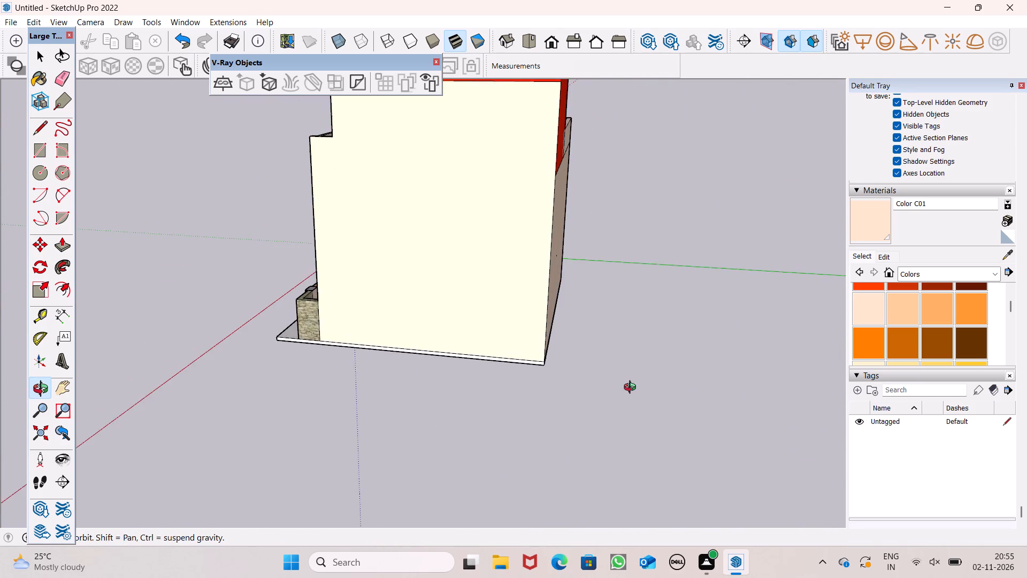
pyautogui.moveTo(632, 389); pyautogui.dragTo(403, 419, button='middle')
pyautogui.scroll(1, 403, 419)
pyautogui.moveTo(578, 420); pyautogui.dragTo(59, 362, button='middle')
pyautogui.scroll(1, 381, 360)
pyautogui.moveTo(383, 361); pyautogui.dragTo(265, 424, button='middle')
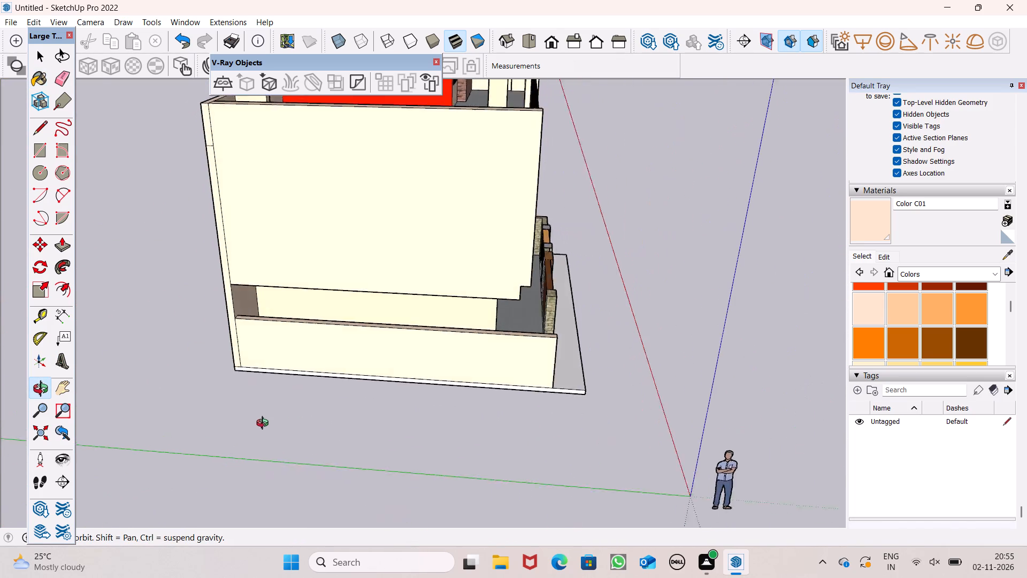
pyautogui.moveTo(265, 424); pyautogui.dragTo(265, 419, button='middle')
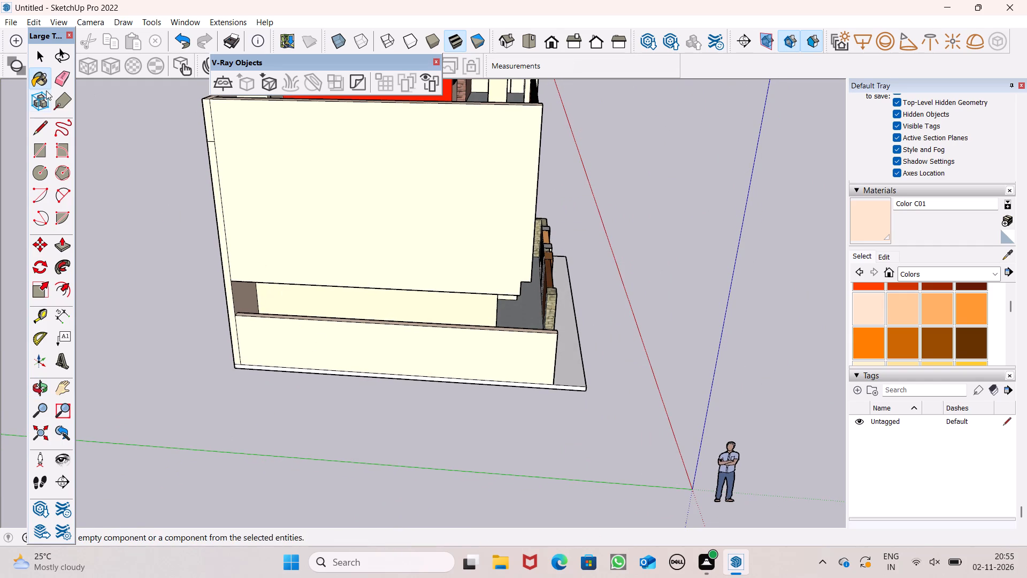
pyautogui.click(64, 85)
pyautogui.scroll(5, 147, 133)
pyautogui.moveTo(218, 147); pyautogui.dragTo(218, 139)
pyautogui.moveTo(241, 256); pyautogui.dragTo(236, 261)
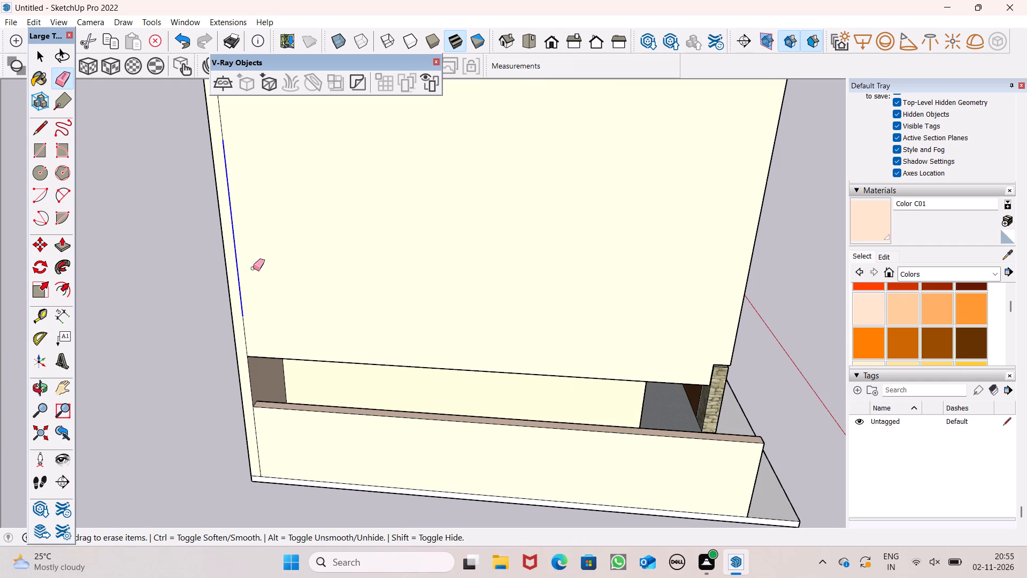
pyautogui.moveTo(246, 314); pyautogui.dragTo(246, 326)
pyautogui.moveTo(245, 320); pyautogui.dragTo(239, 325)
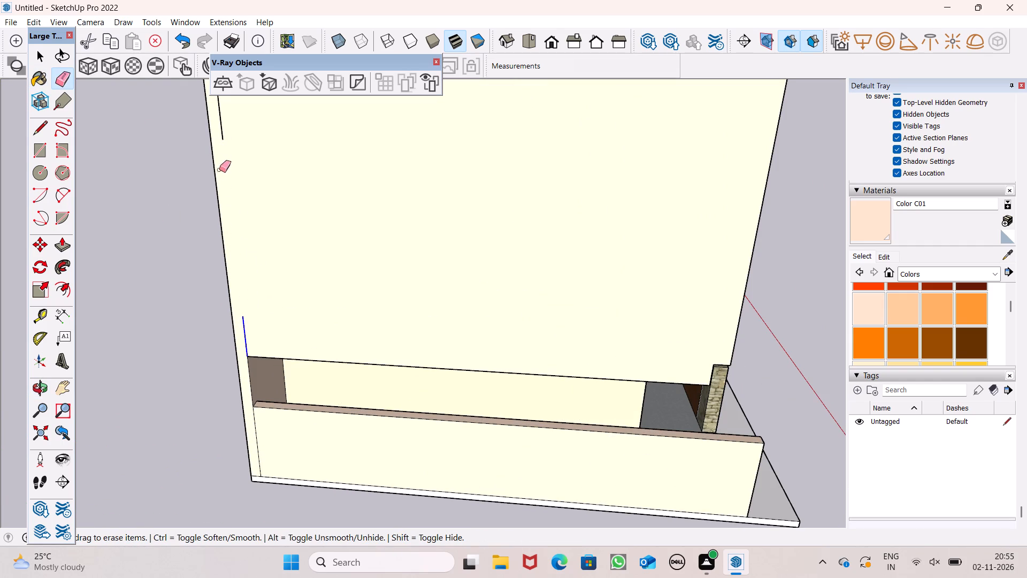
pyautogui.click(225, 142)
pyautogui.moveTo(220, 139); pyautogui.dragTo(233, 131)
# Erase the short seam line across the top of the terrace parapet at the rear corner.
pyautogui.scroll(-5, 288, 274)
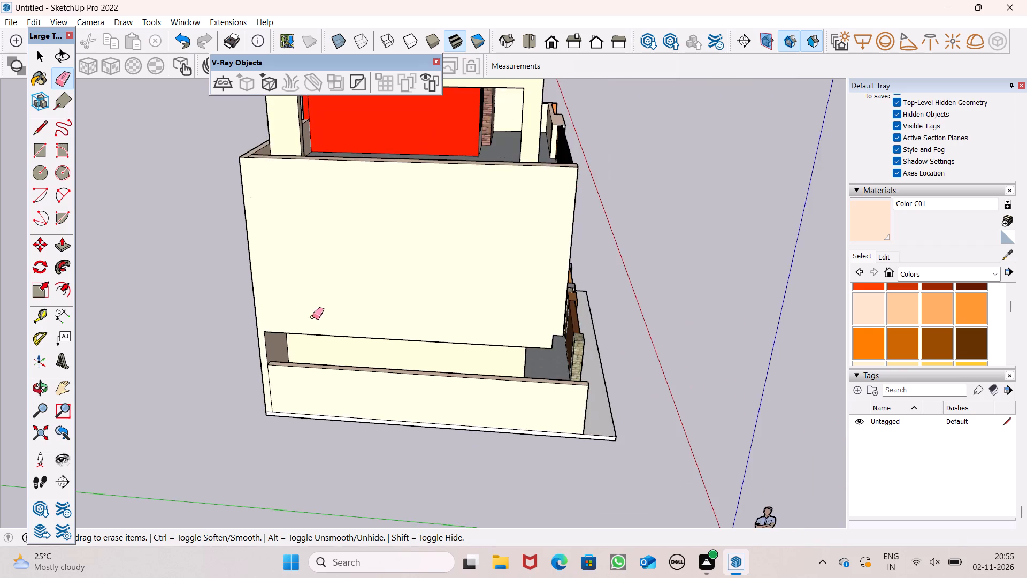
pyautogui.moveTo(329, 321); pyautogui.dragTo(510, 414, button='middle')
pyautogui.scroll(6, 326, 306)
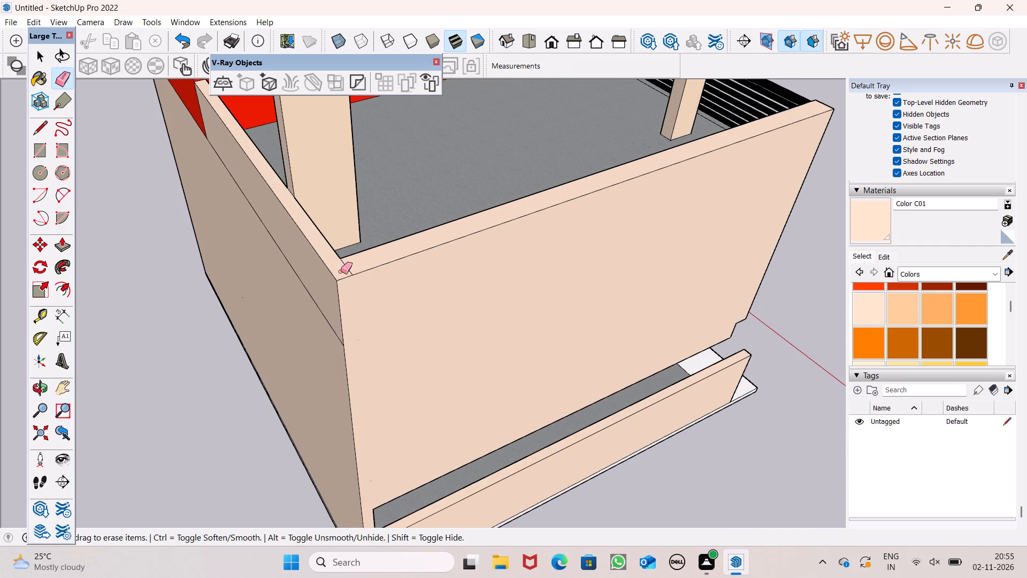
pyautogui.moveTo(342, 271); pyautogui.dragTo(351, 267)
pyautogui.click(340, 269)
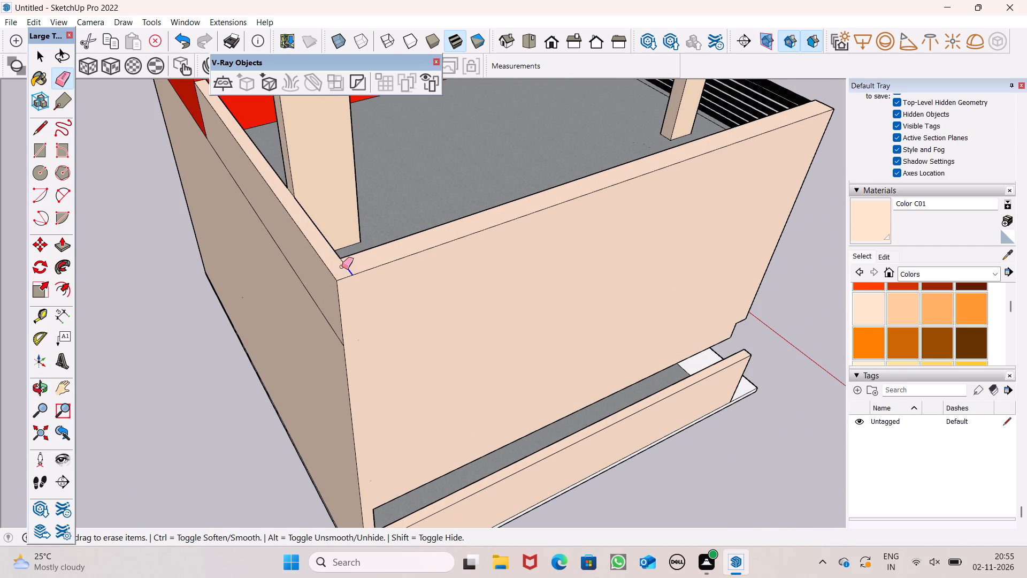
pyautogui.click(348, 263)
pyautogui.scroll(-3, 339, 264)
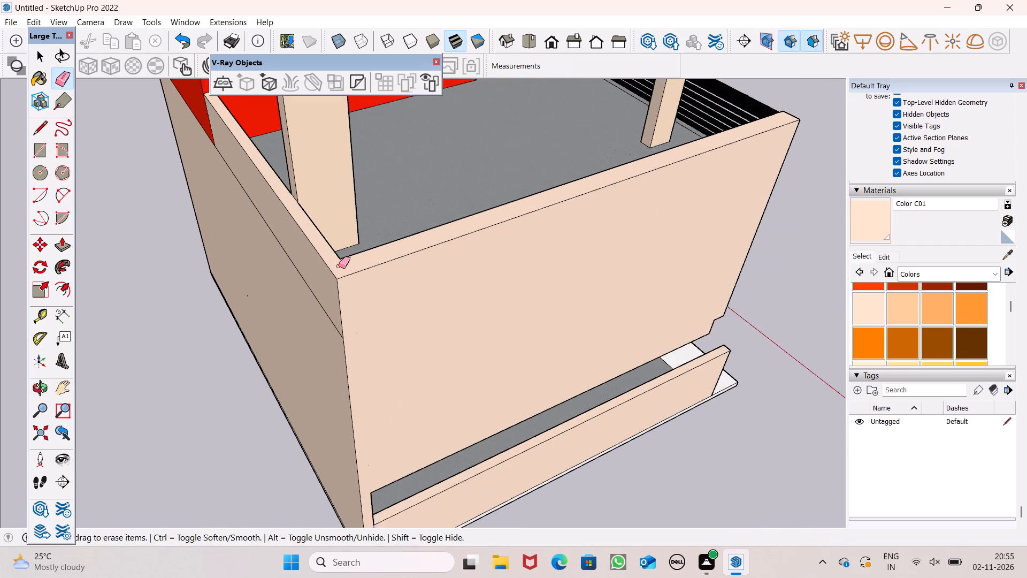
# Examine the house's front, side walls, terrace and underside from several angles to check the finishes.
pyautogui.scroll(-2, 339, 266)
pyautogui.moveTo(434, 270); pyautogui.dragTo(64, 239, button='middle')
pyautogui.scroll(1, 62, 238)
pyautogui.scroll(-4, 202, 229)
pyautogui.moveTo(309, 283); pyautogui.dragTo(120, 354, button='middle')
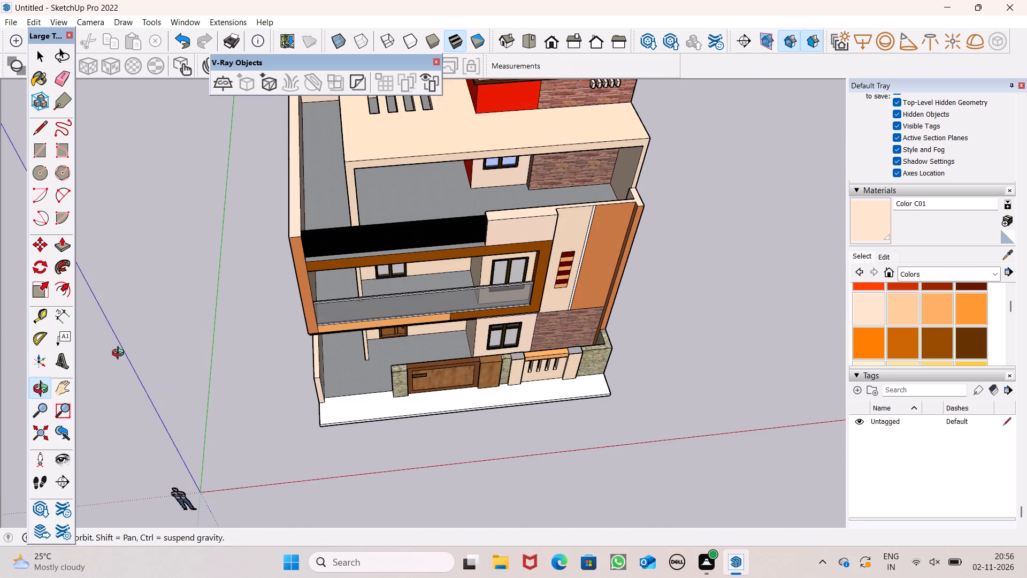
pyautogui.moveTo(120, 354); pyautogui.dragTo(119, 355, button='middle')
pyautogui.moveTo(186, 358); pyautogui.dragTo(203, 188, button='middle')
pyautogui.scroll(1, 177, 240)
pyautogui.scroll(-2, 286, 311)
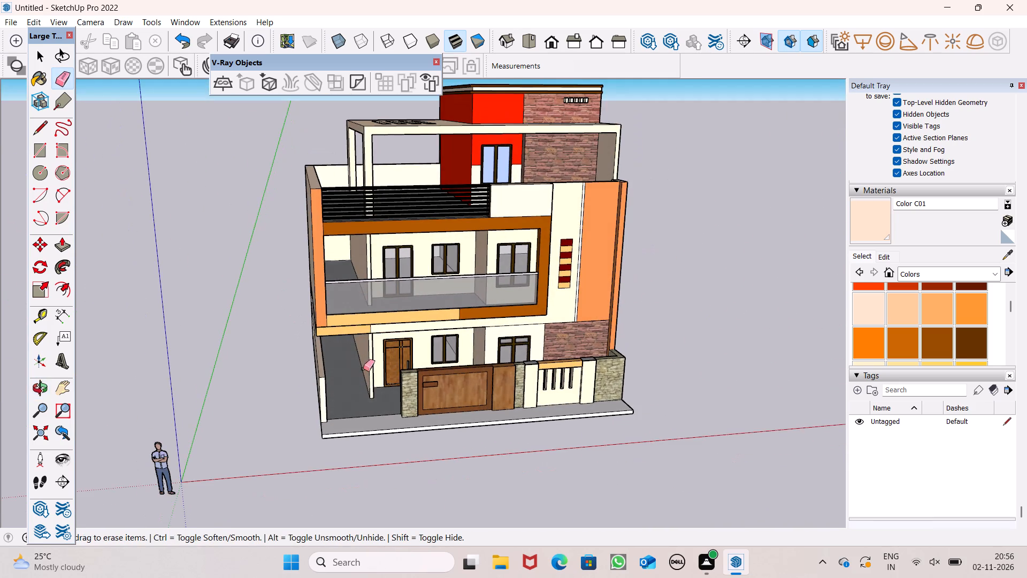
pyautogui.scroll(-1, 433, 397)
pyautogui.moveTo(498, 425); pyautogui.dragTo(333, 427, button='middle')
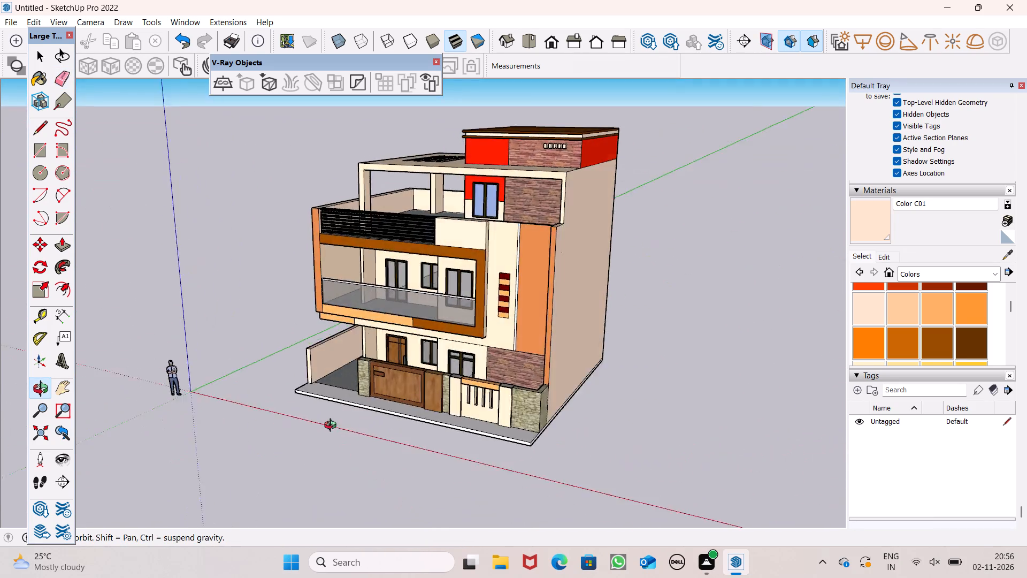
pyautogui.moveTo(333, 427); pyautogui.dragTo(456, 274, button='middle')
pyautogui.moveTo(426, 293); pyautogui.dragTo(390, 245, button='middle')
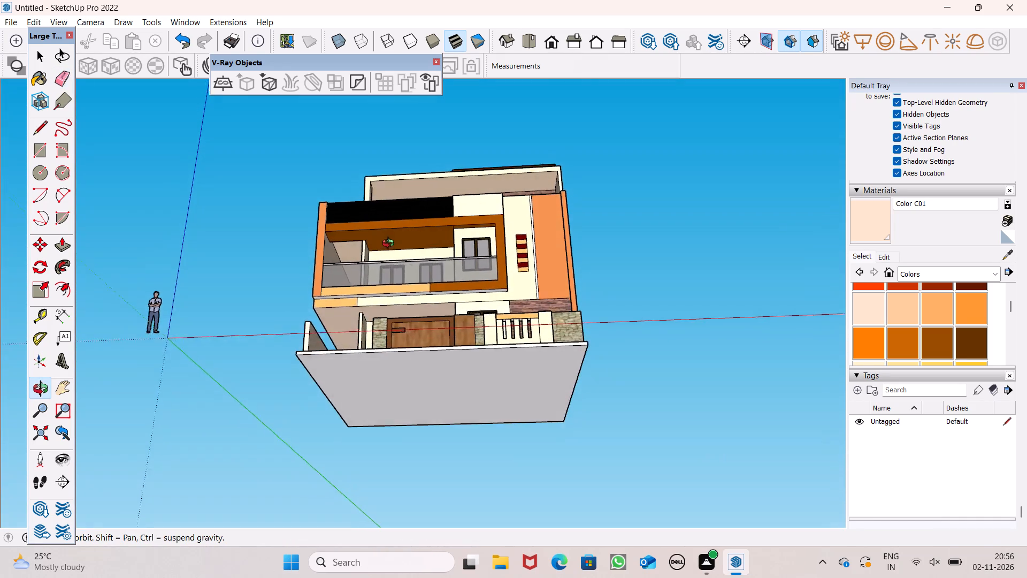
pyautogui.moveTo(390, 245); pyautogui.dragTo(348, 255, button='middle')
pyautogui.scroll(7, 355, 326)
pyautogui.moveTo(535, 319); pyautogui.dragTo(771, 314, button='middle')
pyautogui.scroll(1, 578, 314)
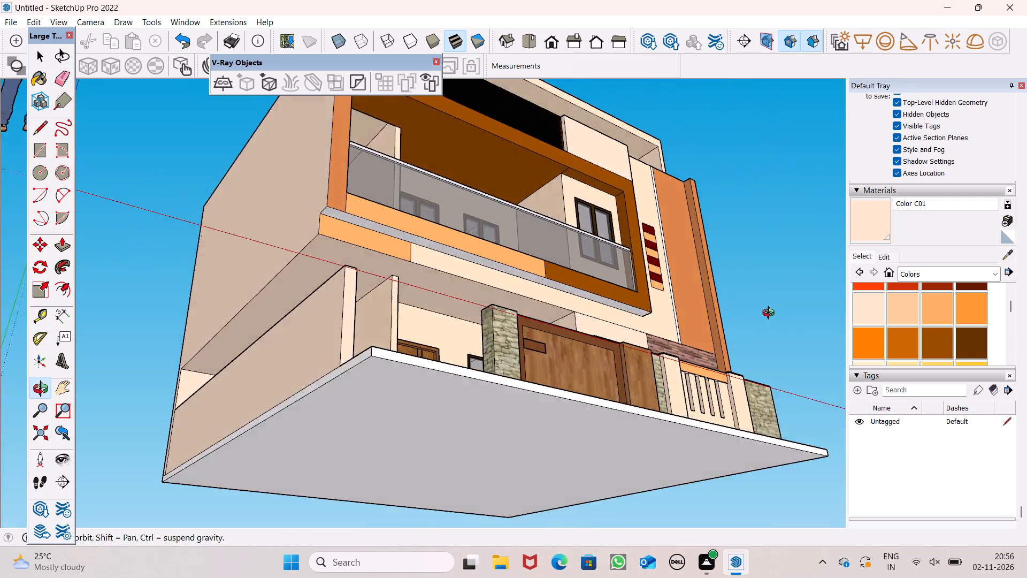
pyautogui.moveTo(771, 314); pyautogui.dragTo(537, 445, button='middle')
pyautogui.scroll(-5, 499, 307)
pyautogui.moveTo(500, 396); pyautogui.dragTo(508, 434, button='middle')
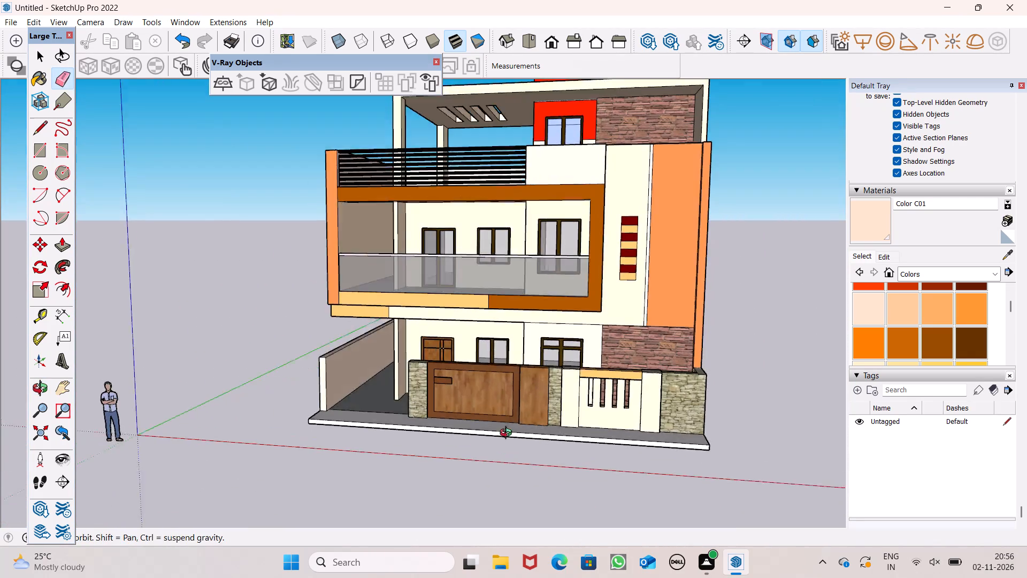
pyautogui.moveTo(508, 434); pyautogui.dragTo(554, 475, button='middle')
pyautogui.scroll(-4, 556, 383)
pyautogui.moveTo(556, 403); pyautogui.dragTo(553, 237, button='middle')
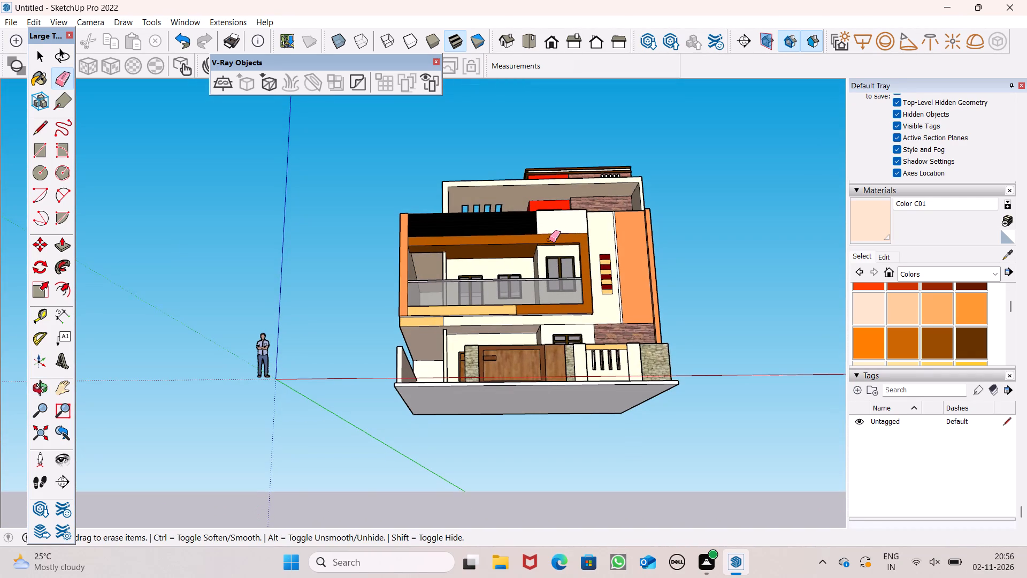
pyautogui.scroll(-4, 547, 293)
pyautogui.moveTo(542, 311); pyautogui.dragTo(424, 465, button='middle')
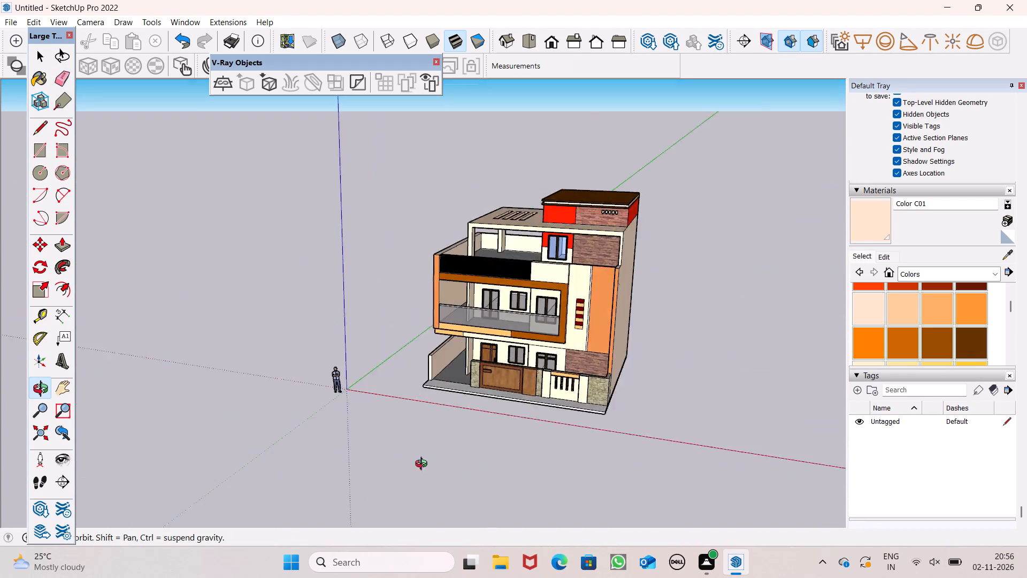
pyautogui.moveTo(424, 465); pyautogui.dragTo(578, 323, button='middle')
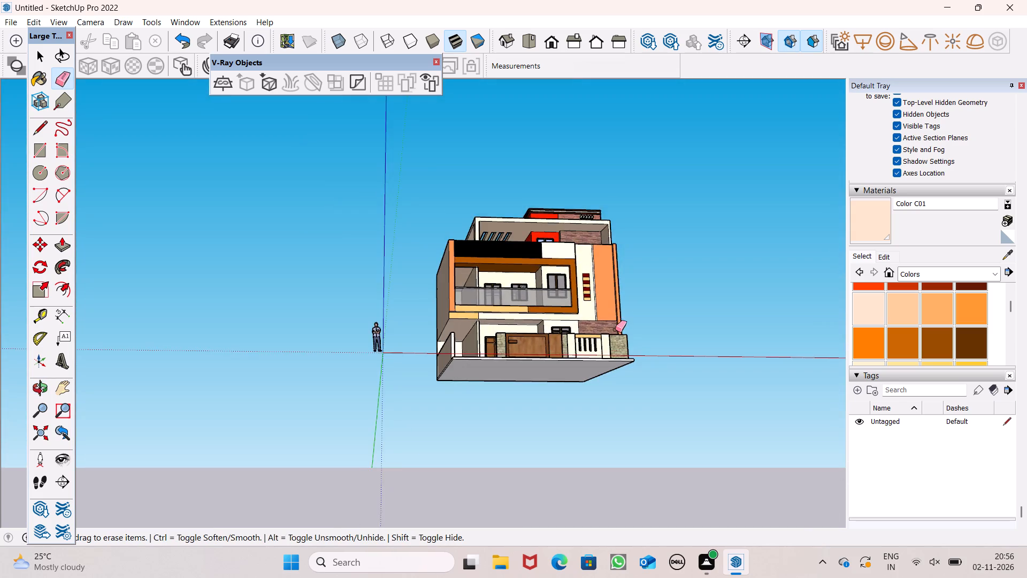
pyautogui.scroll(-3, 583, 350)
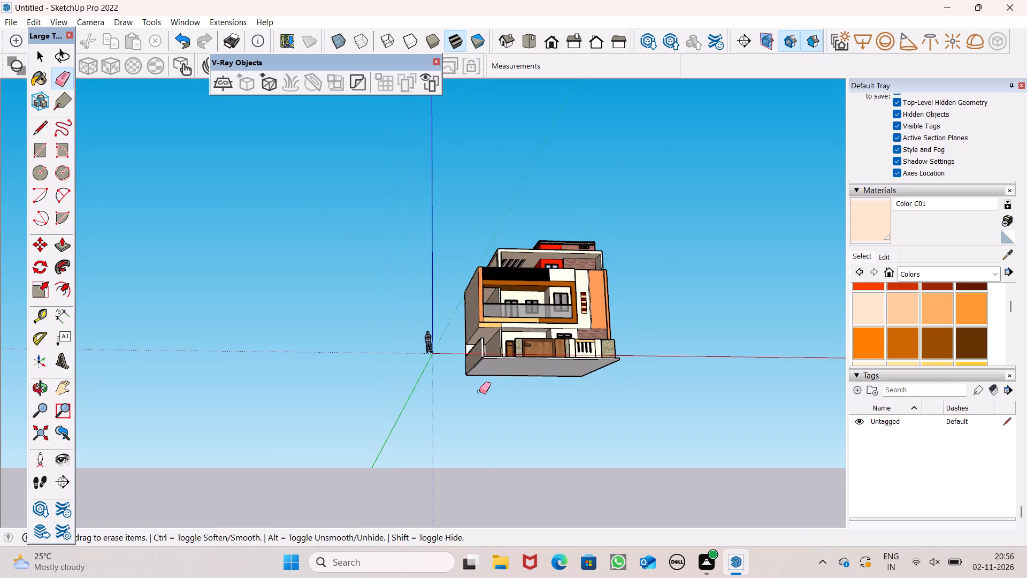
pyautogui.moveTo(511, 306); pyautogui.dragTo(486, 451, button='middle')
pyautogui.scroll(6, 589, 351)
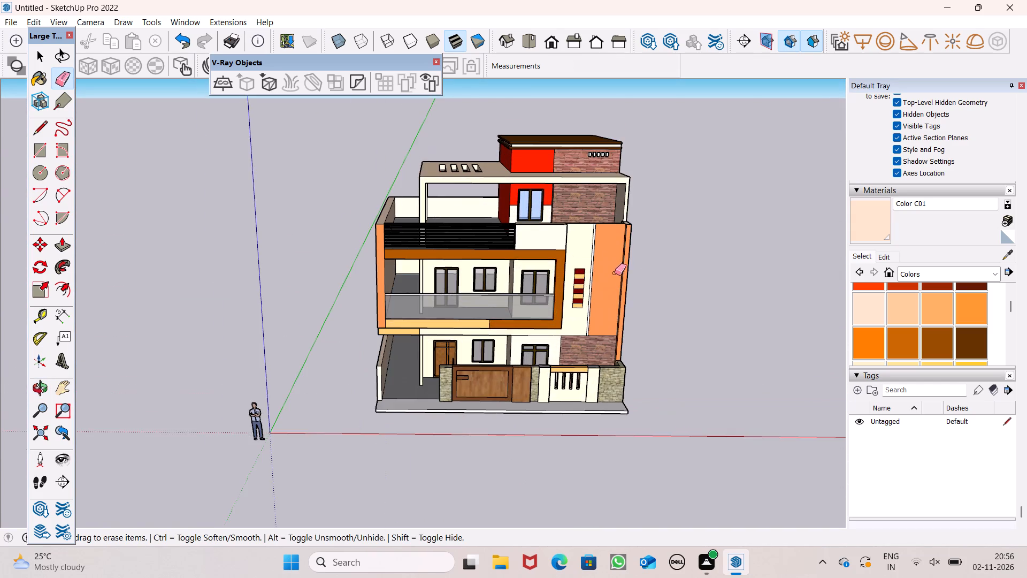
pyautogui.scroll(1, 618, 278)
pyautogui.moveTo(617, 308); pyautogui.dragTo(583, 354, button='middle')
pyautogui.scroll(1, 584, 355)
pyautogui.scroll(6, 618, 268)
pyautogui.scroll(-2, 431, 220)
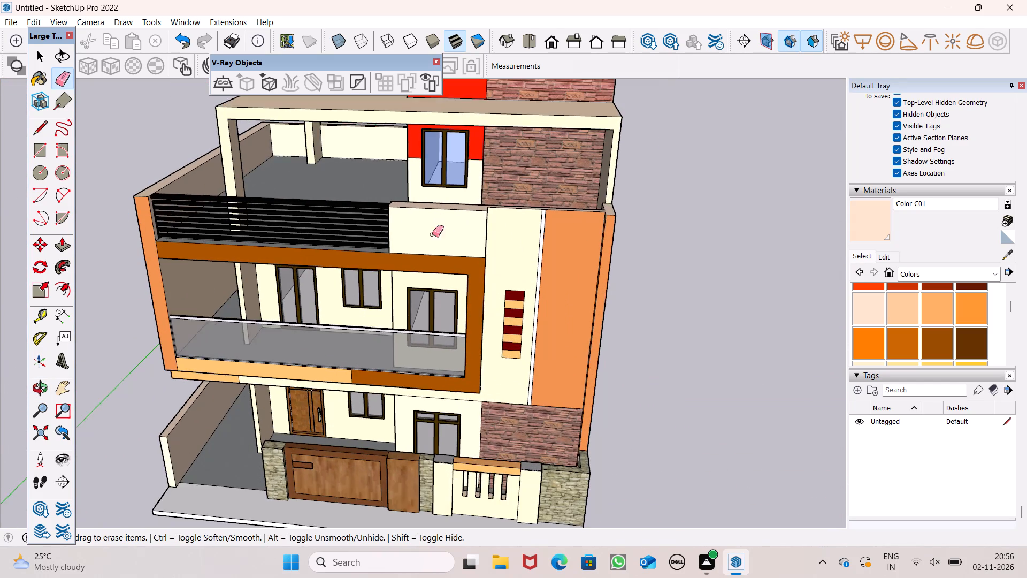
# Paint the narrow white vertical strip between the cream facade panel and the orange facade panel with Color C01.
pyautogui.moveTo(516, 291); pyautogui.dragTo(514, 343, button='middle')
pyautogui.scroll(1, 507, 339)
pyautogui.scroll(5, 555, 286)
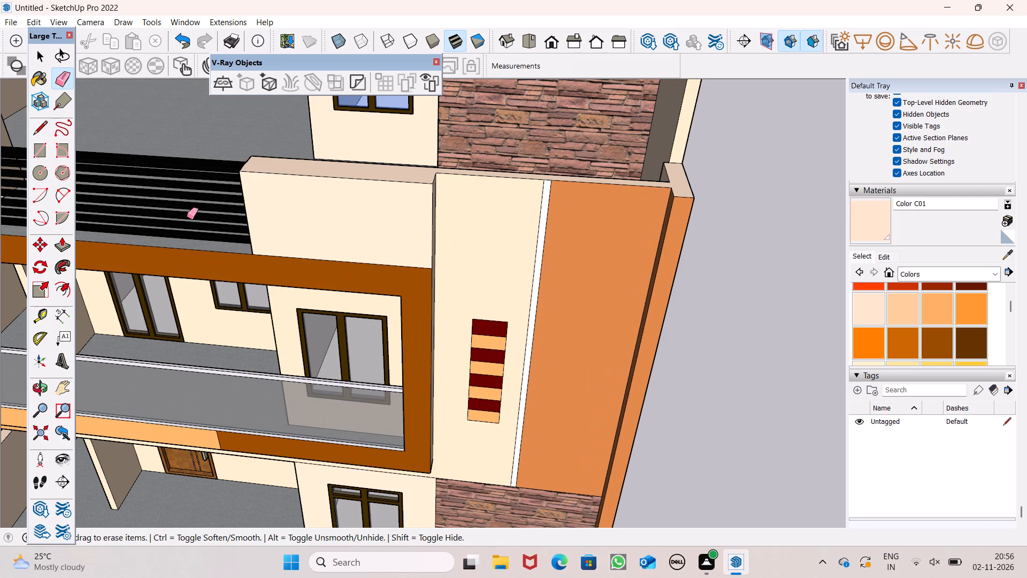
pyautogui.click(873, 211)
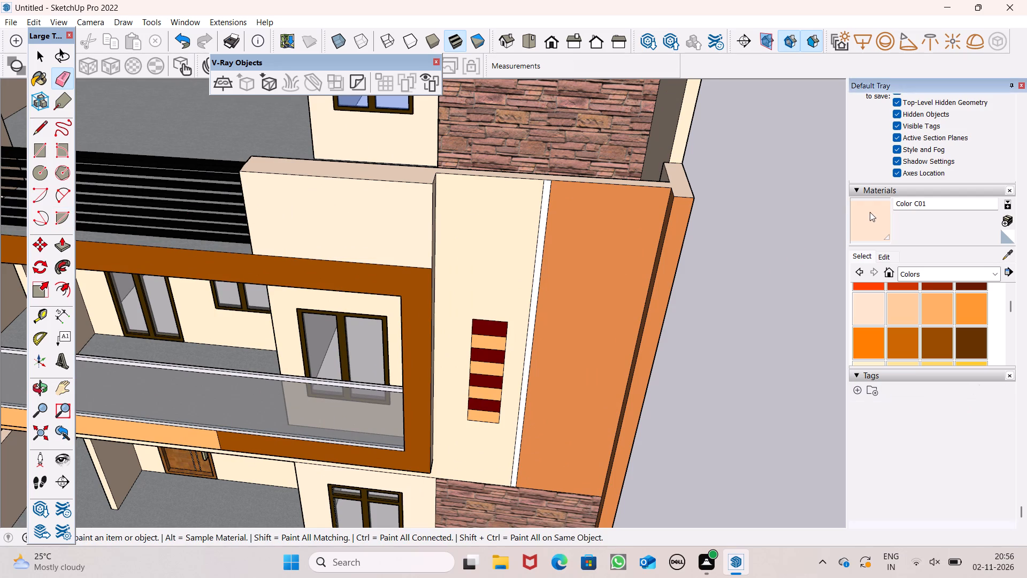
pyautogui.scroll(5, 593, 191)
pyautogui.click(528, 192)
pyautogui.scroll(-2, 546, 210)
pyautogui.moveTo(539, 218); pyautogui.dragTo(539, 219, button='middle')
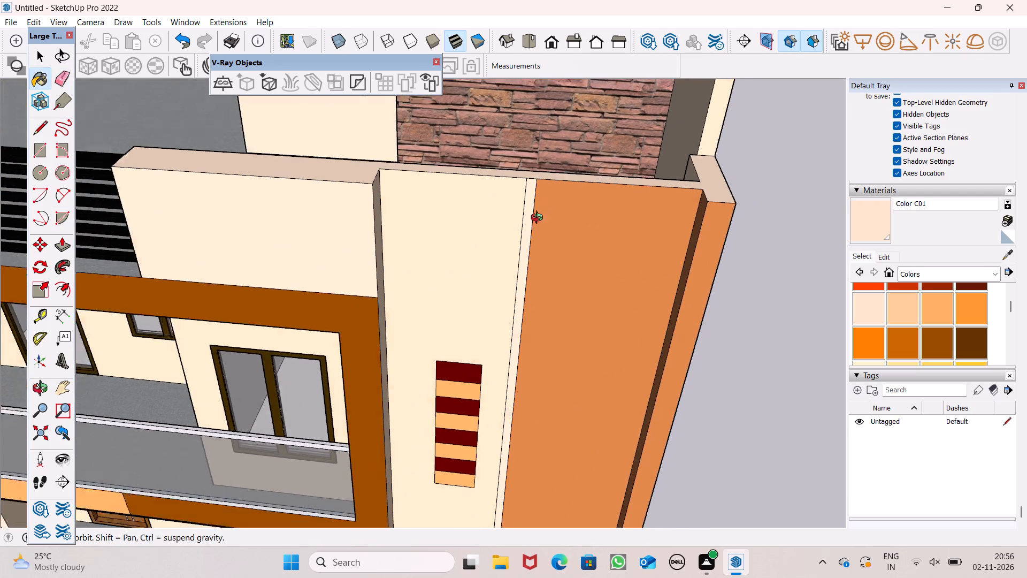
# Push/Pull the narrow vertical strip beside the orange facade panel outward slightly.
pyautogui.moveTo(539, 219); pyautogui.dragTo(515, 282, button='middle')
pyautogui.click(64, 255)
pyautogui.scroll(2, 458, 263)
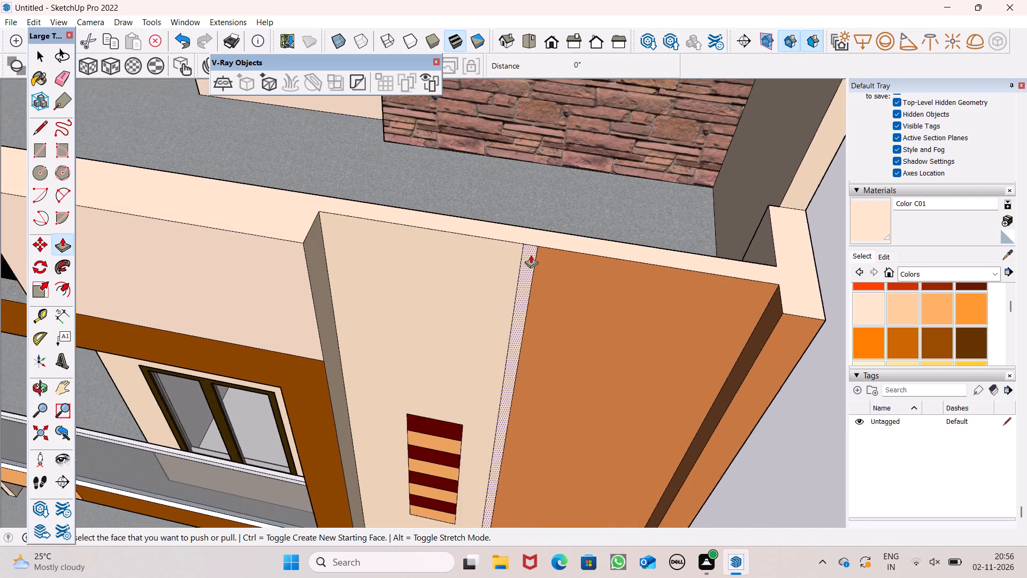
pyautogui.scroll(3, 531, 255)
pyautogui.moveTo(531, 255); pyautogui.dragTo(528, 263)
pyautogui.scroll(-4, 526, 248)
pyautogui.moveTo(661, 285); pyautogui.dragTo(512, 225, button='middle')
pyautogui.press('space')
# Examine the whole front facade from several angles, including the new strip, the balcony and the gate area.
pyautogui.scroll(-4, 512, 224)
pyautogui.moveTo(524, 260); pyautogui.dragTo(682, 156, button='middle')
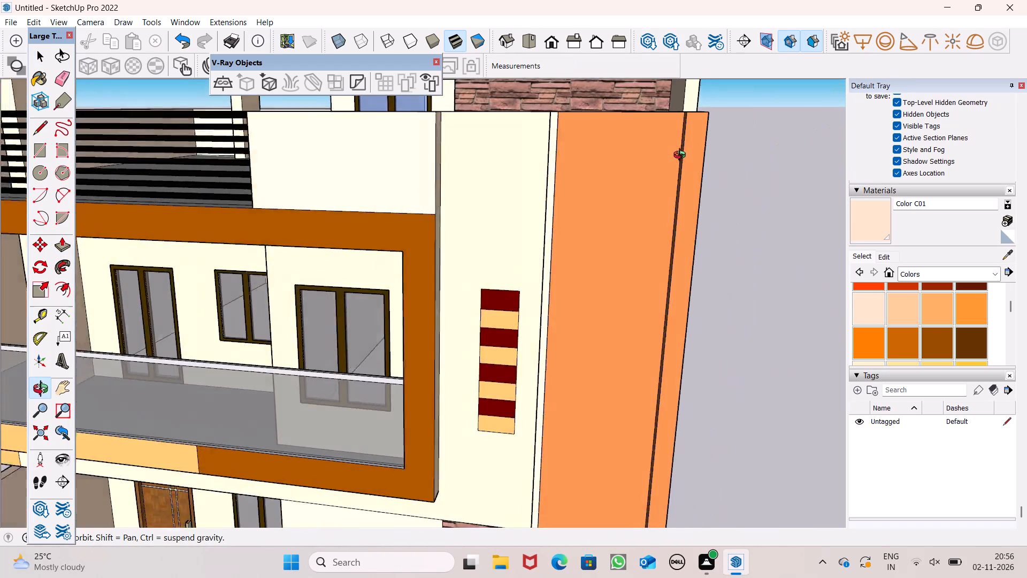
pyautogui.moveTo(682, 156); pyautogui.dragTo(694, 165, button='middle')
pyautogui.scroll(-4, 626, 298)
pyautogui.moveTo(671, 313); pyautogui.dragTo(721, 192, button='middle')
pyautogui.scroll(1, 721, 192)
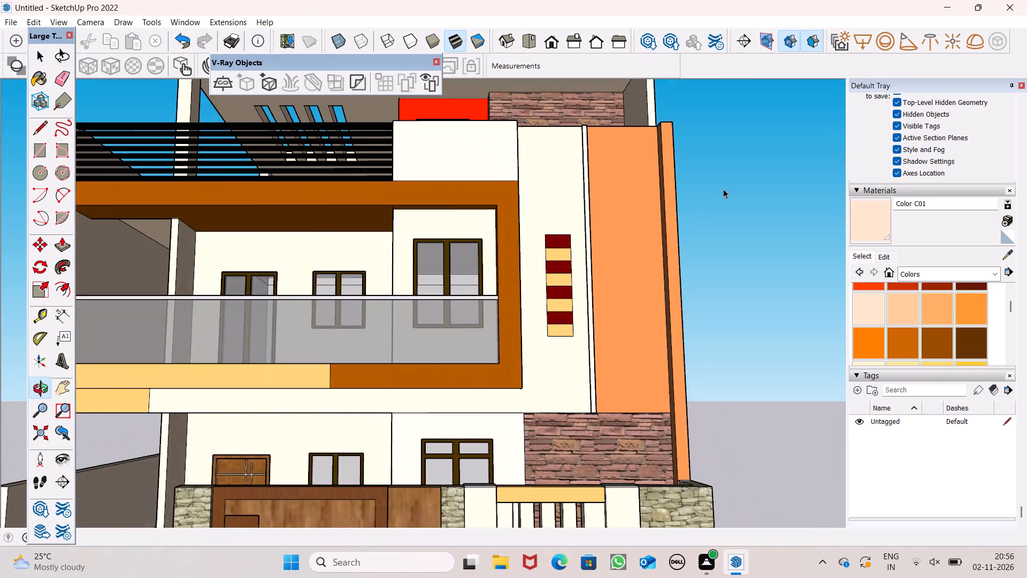
pyautogui.scroll(-5, 715, 209)
pyautogui.moveTo(655, 294); pyautogui.dragTo(832, 398, button='middle')
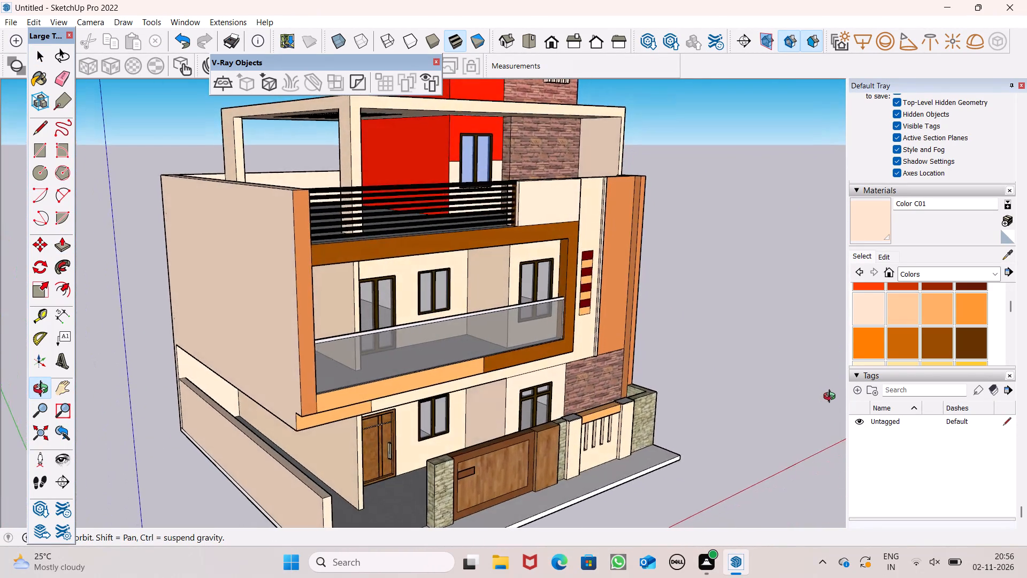
pyautogui.moveTo(832, 398); pyautogui.dragTo(656, 419, button='middle')
pyautogui.scroll(-7, 465, 324)
pyautogui.scroll(-1, 332, 320)
pyautogui.moveTo(412, 332); pyautogui.dragTo(293, 296, button='middle')
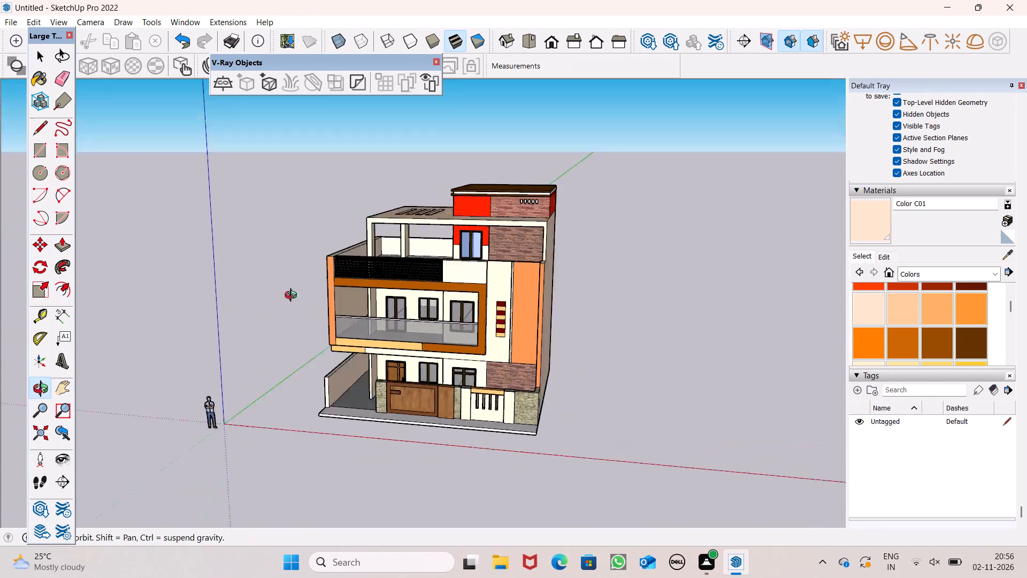
pyautogui.moveTo(293, 296); pyautogui.dragTo(411, 279, button='middle')
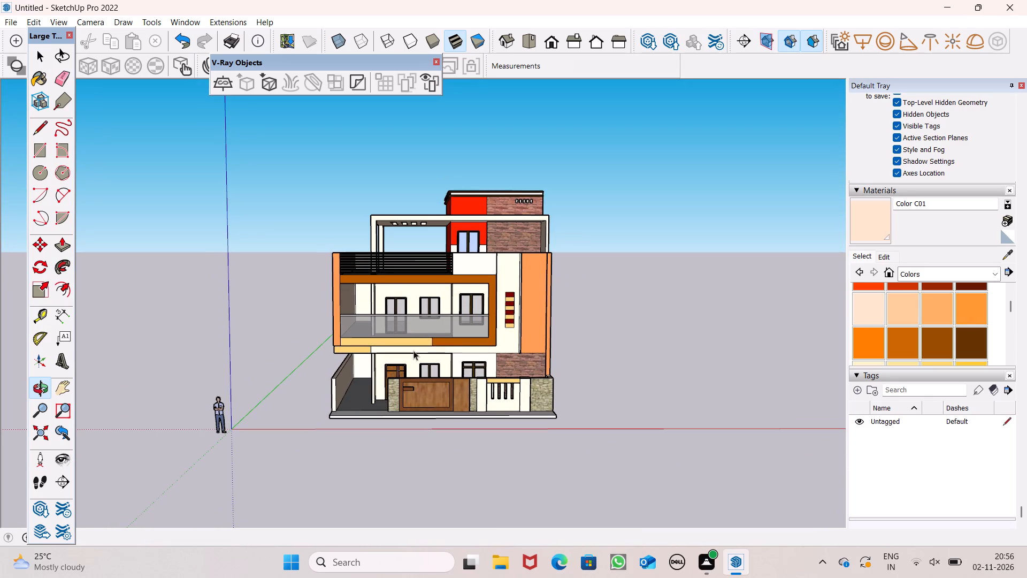
pyautogui.scroll(2, 414, 436)
pyautogui.scroll(2, 515, 378)
pyautogui.scroll(-2, 350, 379)
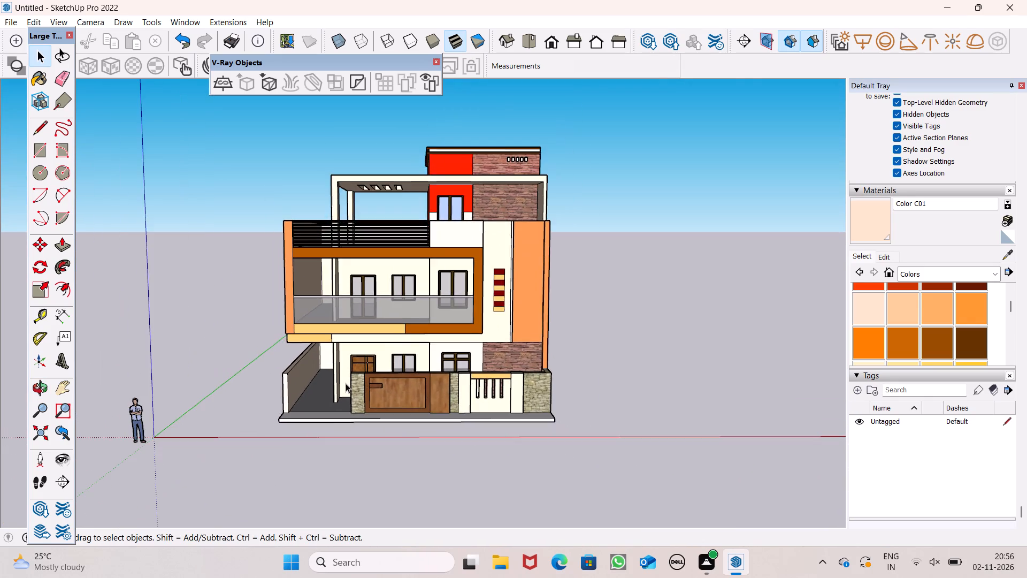
pyautogui.scroll(6, 345, 383)
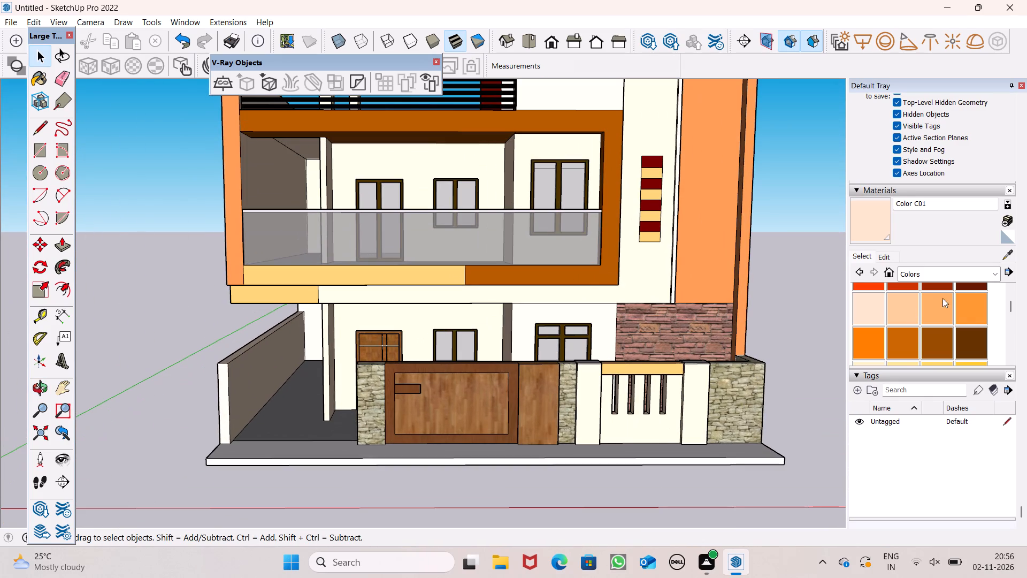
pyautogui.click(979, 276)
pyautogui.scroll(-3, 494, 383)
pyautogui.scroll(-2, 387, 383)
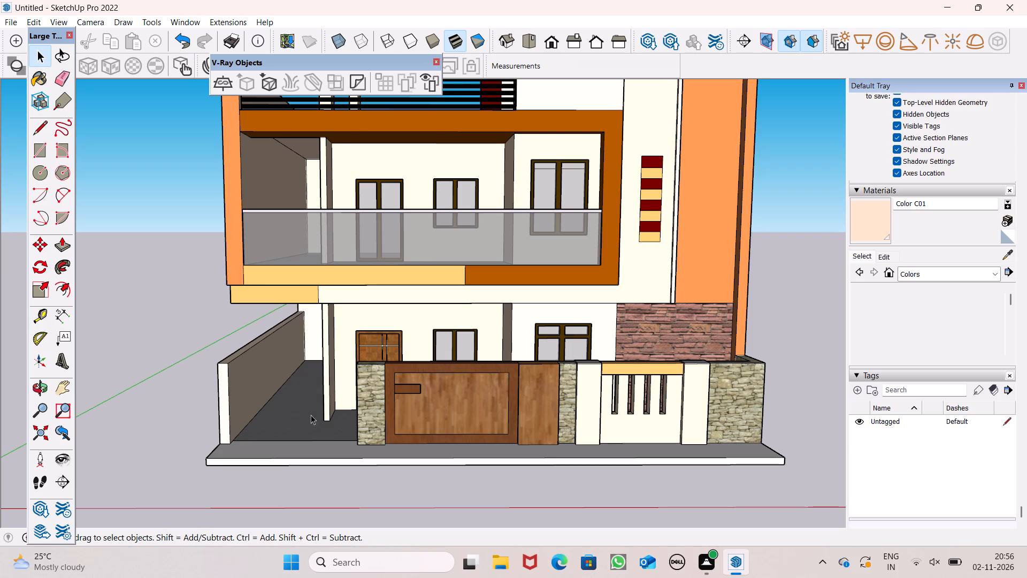
# Draw a rectangle about 16' 1 3/4" by 1' 11 3/4" on the front plinth, starting from the small wooden gate's lower corner.
pyautogui.moveTo(312, 429); pyautogui.dragTo(281, 544, button='middle')
pyautogui.scroll(3, 454, 499)
pyautogui.scroll(-2, 0, 306)
pyautogui.scroll(4, 320, 348)
pyautogui.scroll(-3, 131, 252)
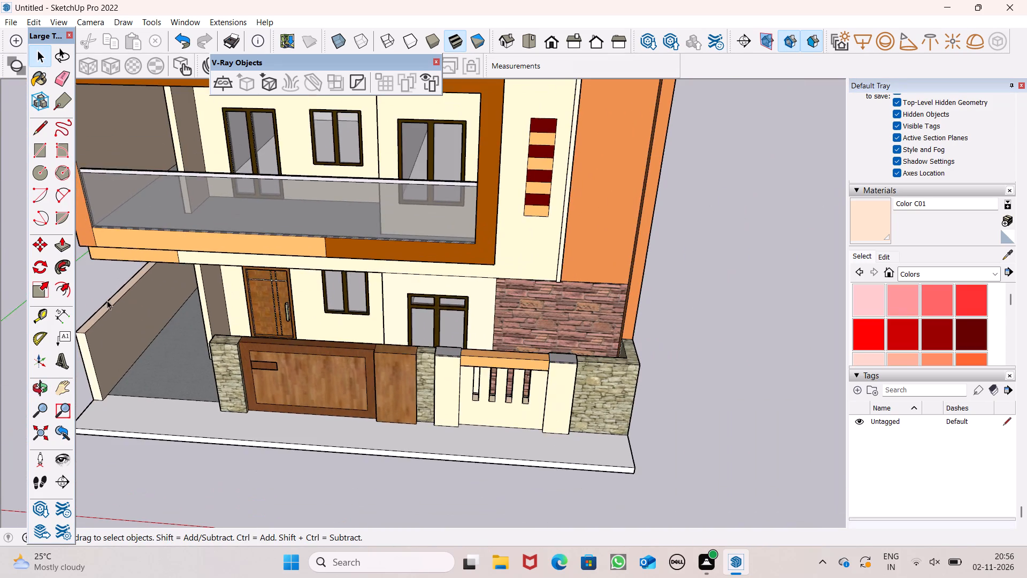
pyautogui.moveTo(164, 352); pyautogui.dragTo(195, 411, button='middle')
pyautogui.click(33, 154)
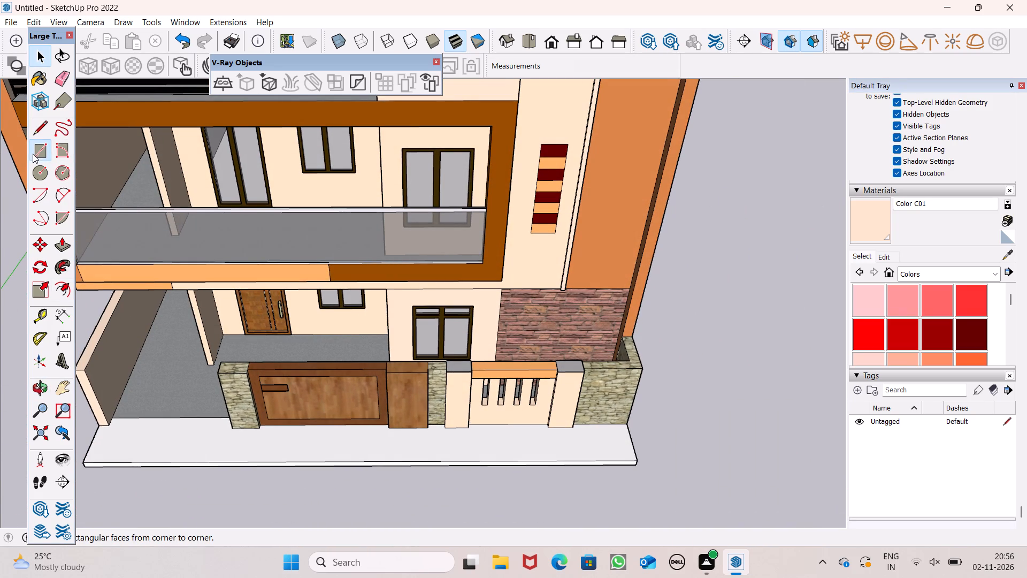
pyautogui.scroll(-4, 331, 318)
pyautogui.scroll(4, 639, 450)
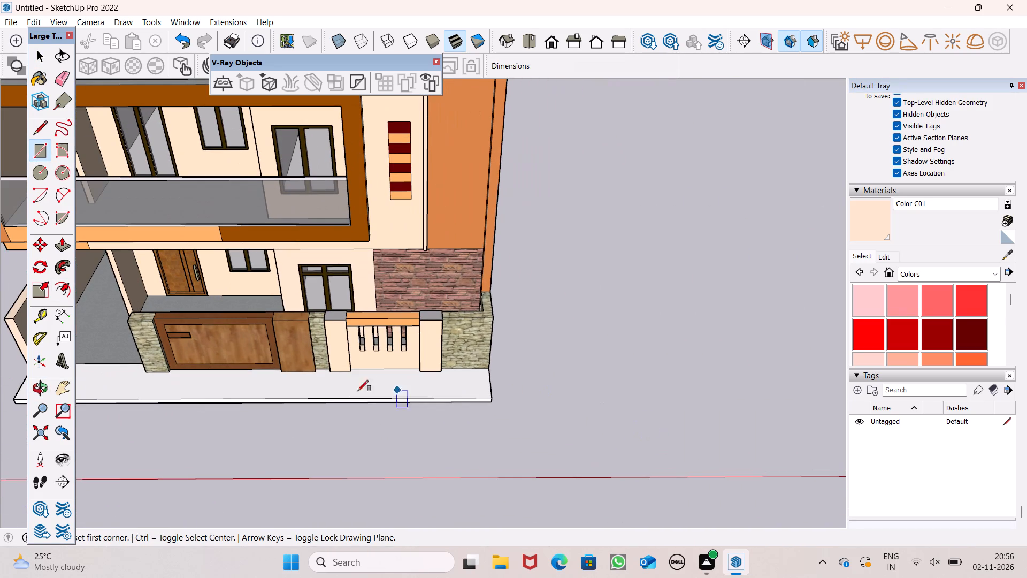
pyautogui.scroll(3, 226, 331)
pyautogui.scroll(3, 325, 402)
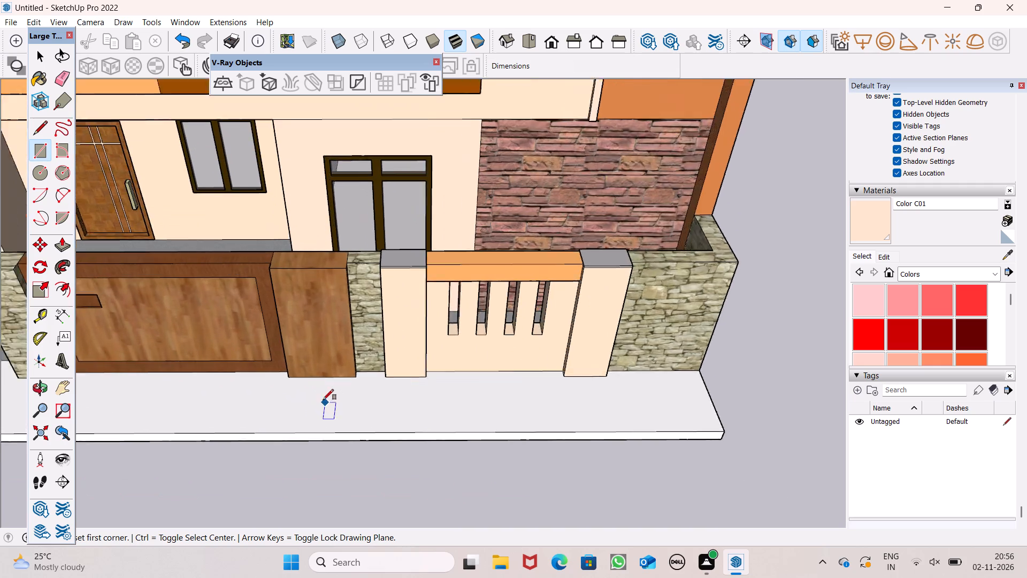
pyautogui.scroll(2, 323, 400)
pyautogui.scroll(3, 256, 368)
pyautogui.click(306, 379)
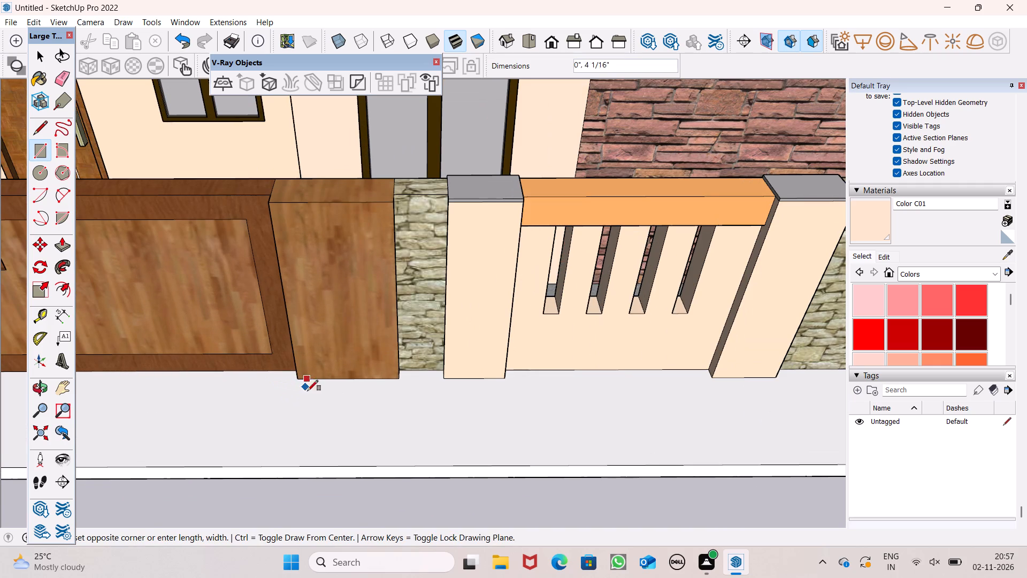
pyautogui.scroll(-4, 318, 407)
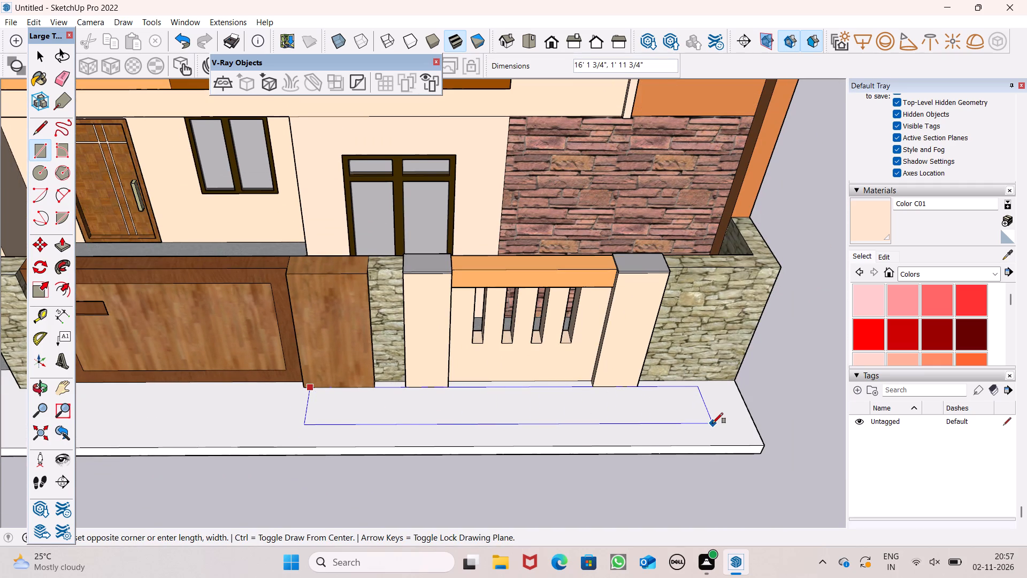
pyautogui.click(712, 423)
# Offset the rectangle on the front plinth inward by about 3 1/8" to form a narrow border.
pyautogui.scroll(-3, 367, 399)
pyautogui.moveTo(366, 438); pyautogui.dragTo(346, 474, button='middle')
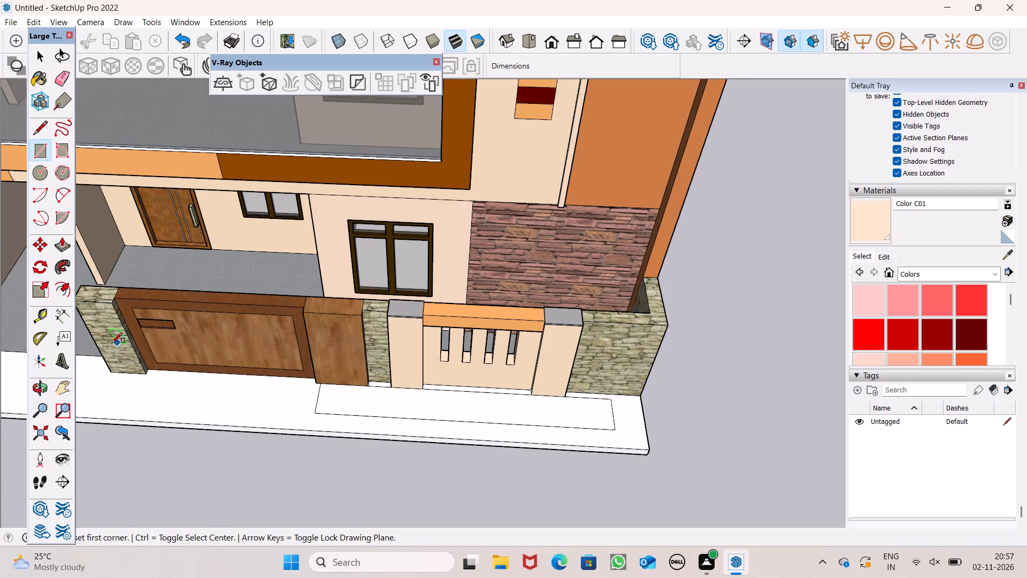
pyautogui.click(62, 288)
pyautogui.scroll(4, 329, 404)
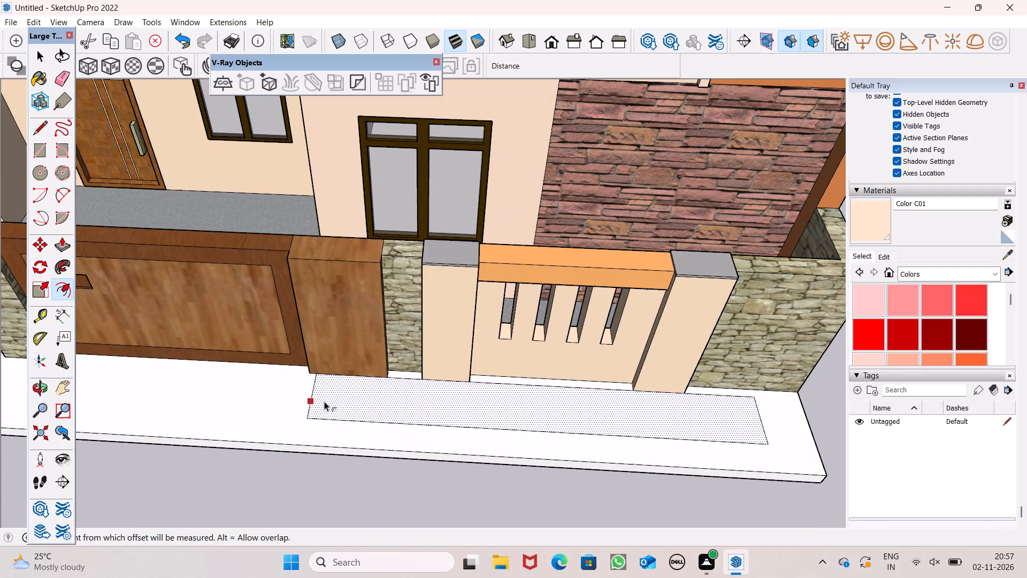
pyautogui.click(318, 400)
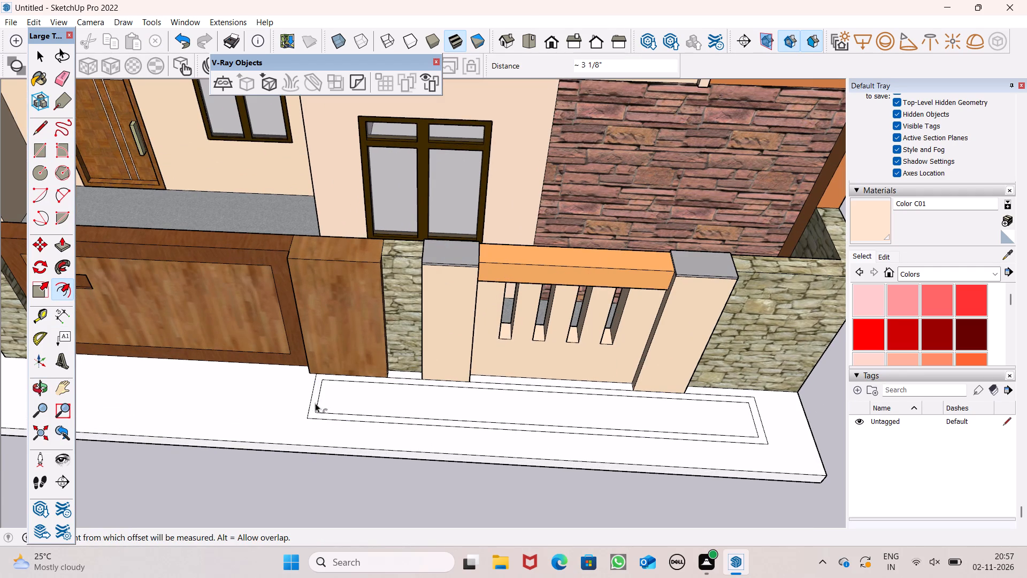
pyautogui.press('space')
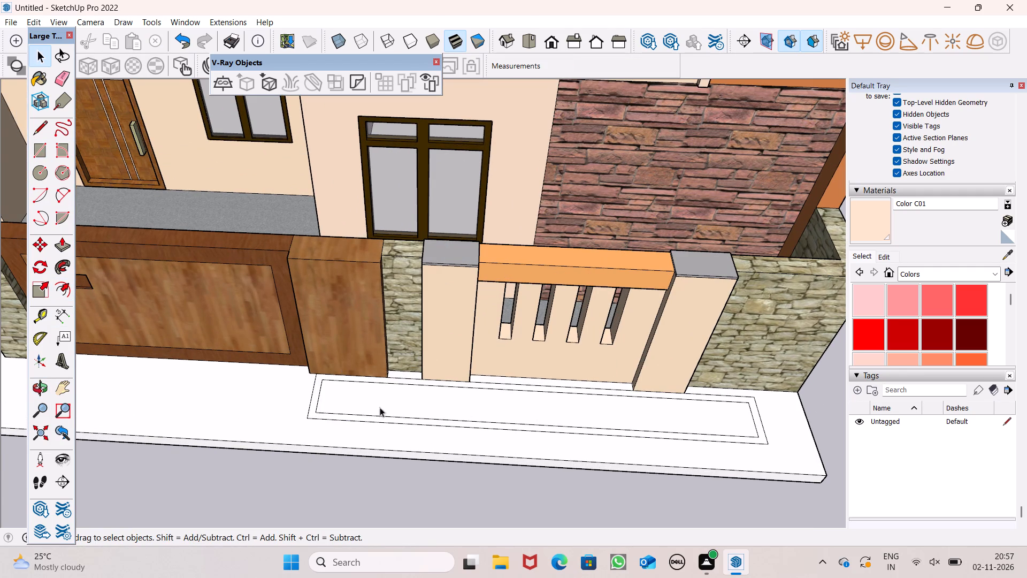
# Push/Pull the narrow border of the rectangle on the front plinth up about 6 13/16" to form a raised kerb.
pyautogui.click(60, 241)
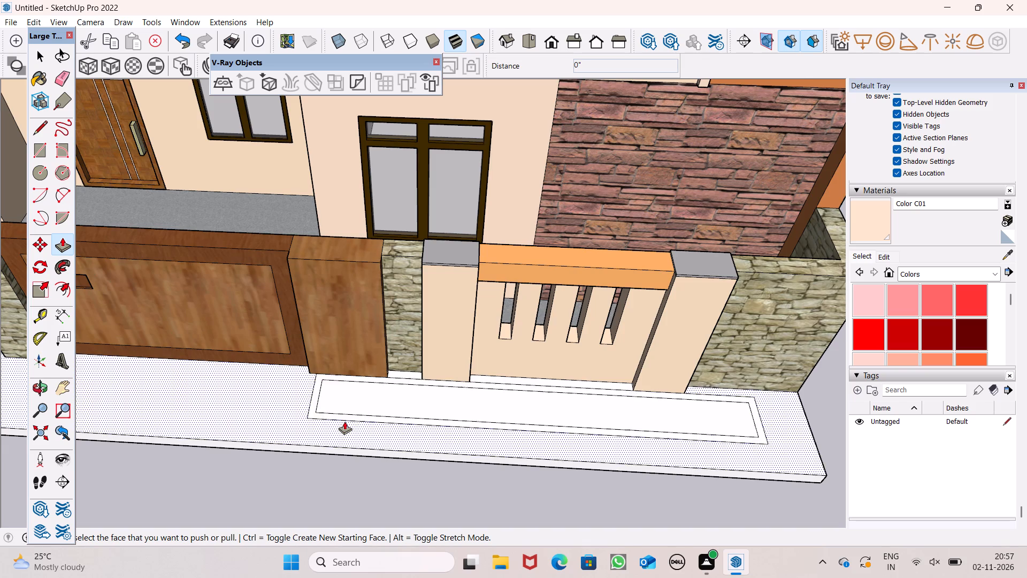
pyautogui.scroll(5, 344, 421)
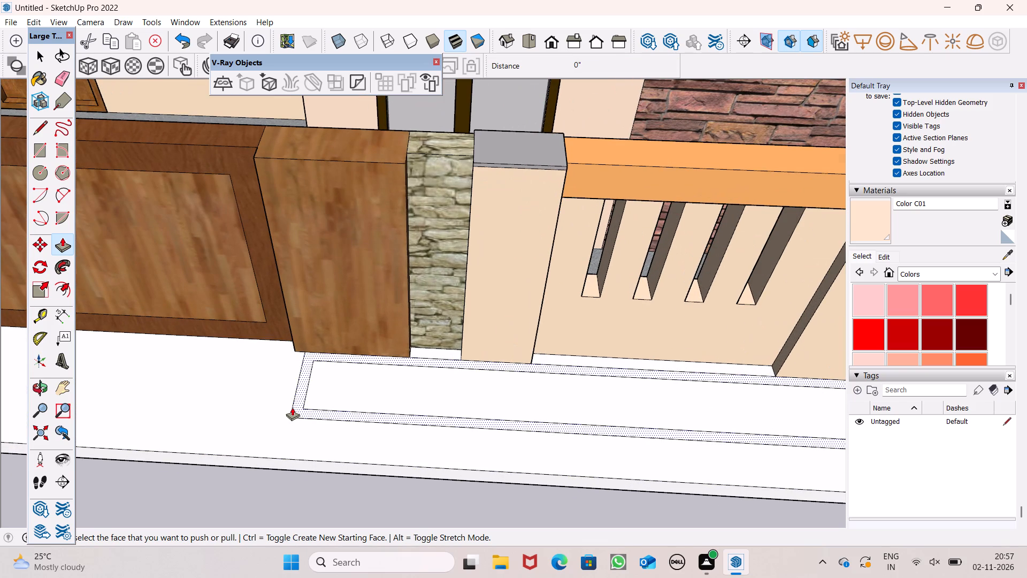
pyautogui.keyDown('ctrl'); pyautogui.moveTo(292, 407); pyautogui.dragTo(285, 393); pyautogui.keyUp('ctrl')
pyautogui.scroll(-2, 271, 401)
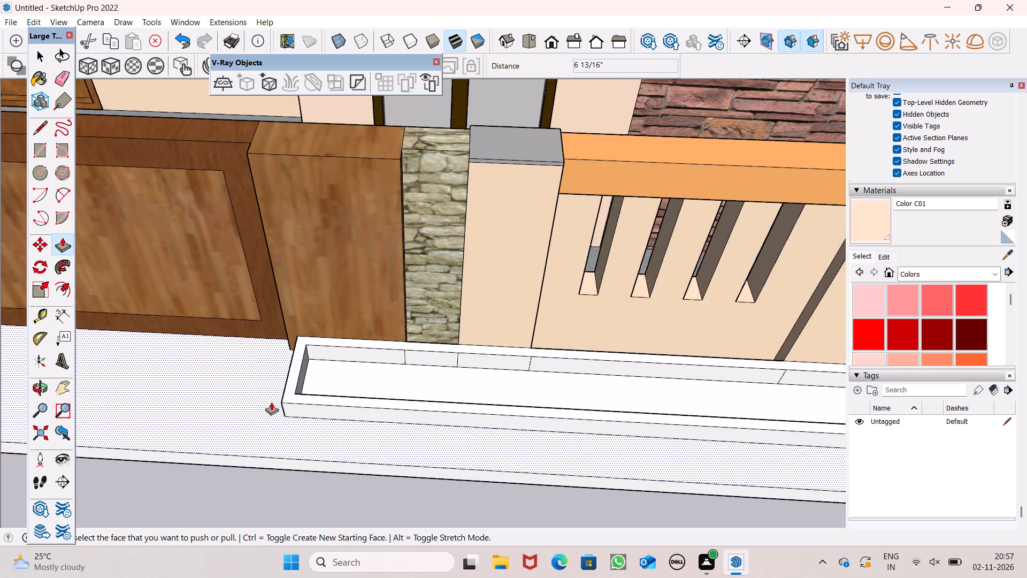
pyautogui.moveTo(349, 498); pyautogui.dragTo(359, 432, button='middle')
pyautogui.press('space')
pyautogui.scroll(-5, 368, 455)
pyautogui.middleClick(363, 493)
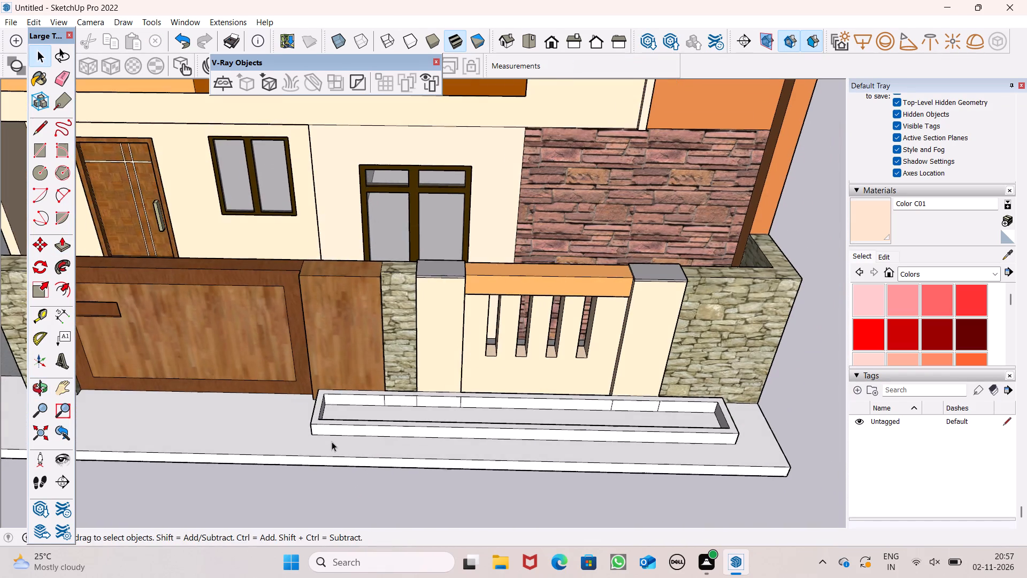
pyautogui.scroll(-3, 332, 442)
pyautogui.moveTo(331, 442); pyautogui.dragTo(336, 462, button='middle')
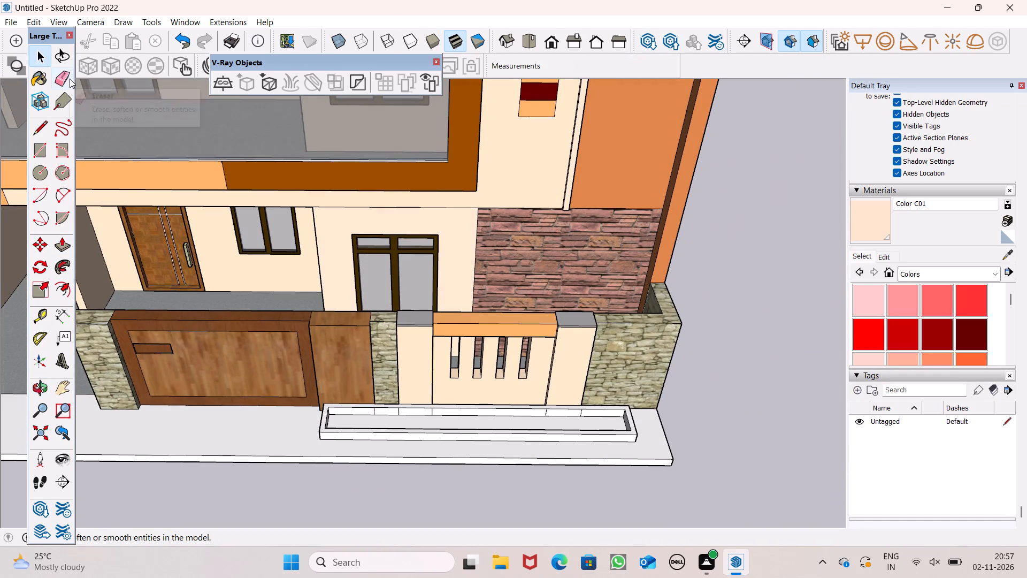
# Erase the stray short vertical edges on the inner face of the bed's kerb along the boundary wall.
pyautogui.click(64, 81)
pyautogui.moveTo(286, 382); pyautogui.dragTo(385, 462, button='middle')
pyautogui.scroll(5, 460, 455)
pyautogui.scroll(7, 378, 406)
pyautogui.click(362, 390)
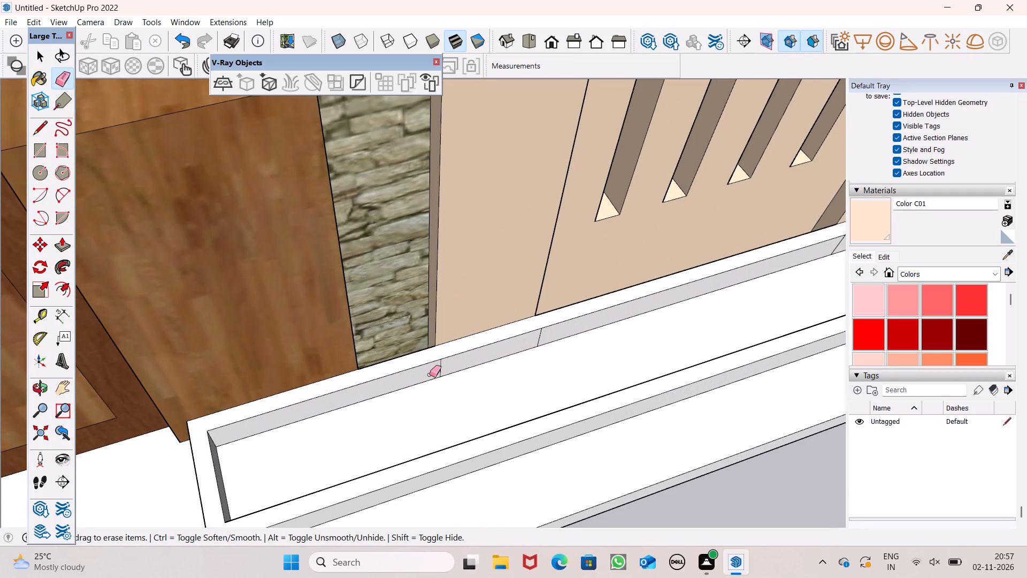
pyautogui.moveTo(430, 375); pyautogui.dragTo(445, 366)
pyautogui.moveTo(533, 345); pyautogui.dragTo(540, 334)
pyautogui.scroll(-7, 382, 402)
pyautogui.scroll(7, 645, 315)
pyautogui.click(686, 299)
pyautogui.click(682, 302)
pyautogui.moveTo(581, 336); pyautogui.dragTo(583, 325)
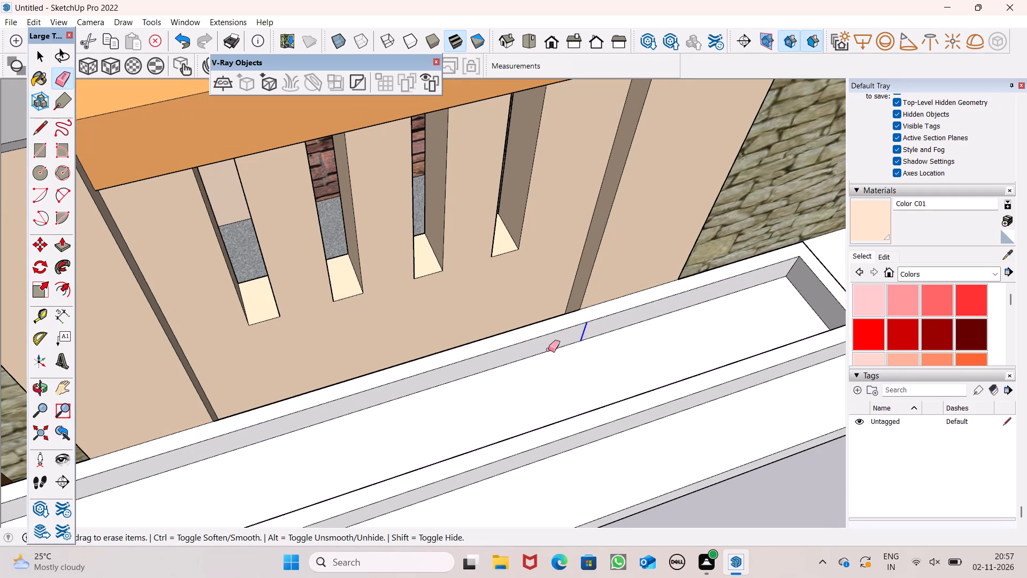
# Examine the raised bed and the adjoining boundary wall from the side, the end and the front.
pyautogui.scroll(-4, 472, 374)
pyautogui.moveTo(241, 444); pyautogui.dragTo(493, 256, button='middle')
pyautogui.scroll(-3, 496, 236)
pyautogui.moveTo(415, 384); pyautogui.dragTo(624, 400, button='middle')
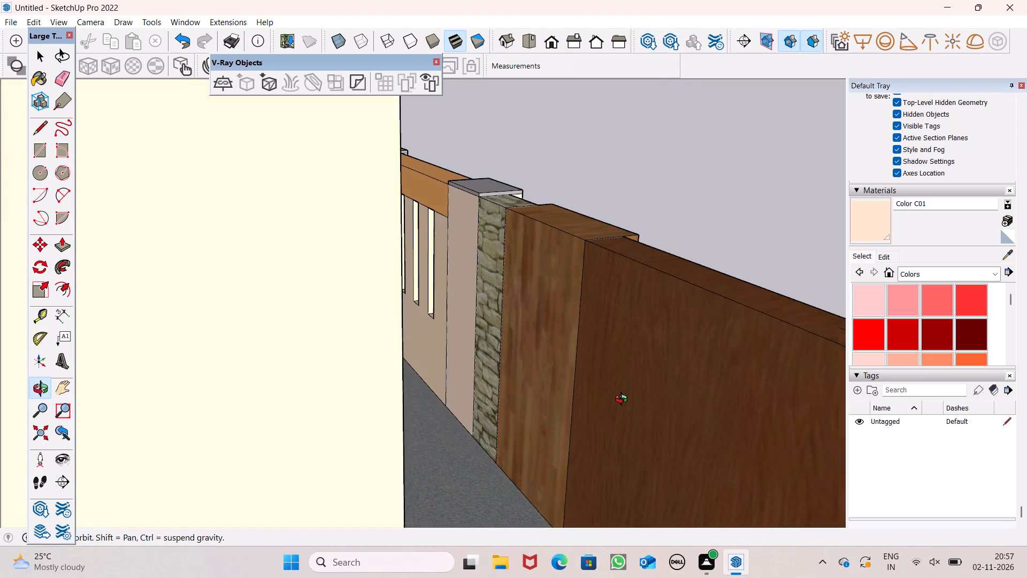
pyautogui.moveTo(624, 400); pyautogui.dragTo(517, 394, button='middle')
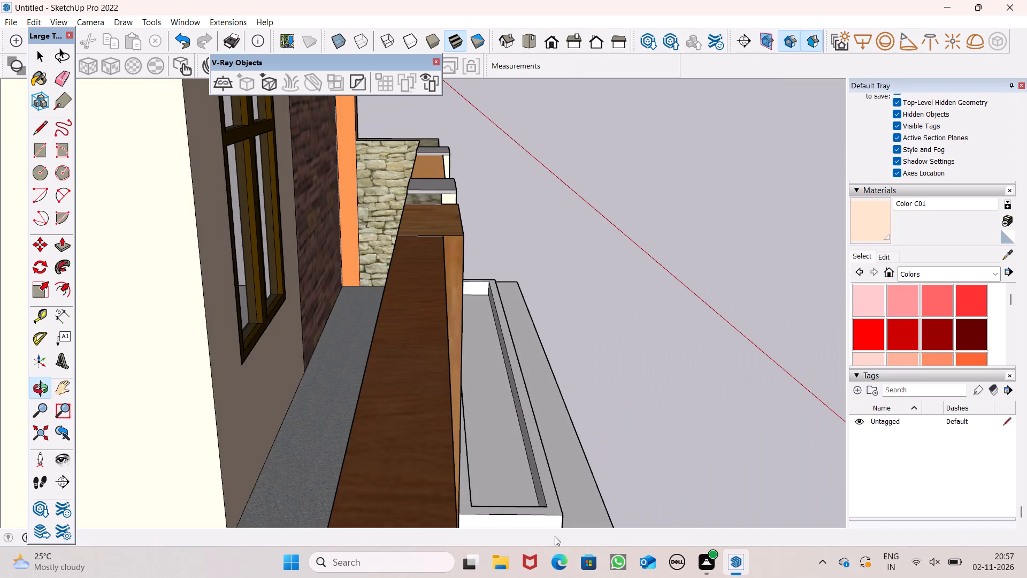
pyautogui.scroll(7, 550, 536)
pyautogui.moveTo(520, 462); pyautogui.dragTo(312, 487, button='middle')
pyautogui.scroll(-2, 417, 459)
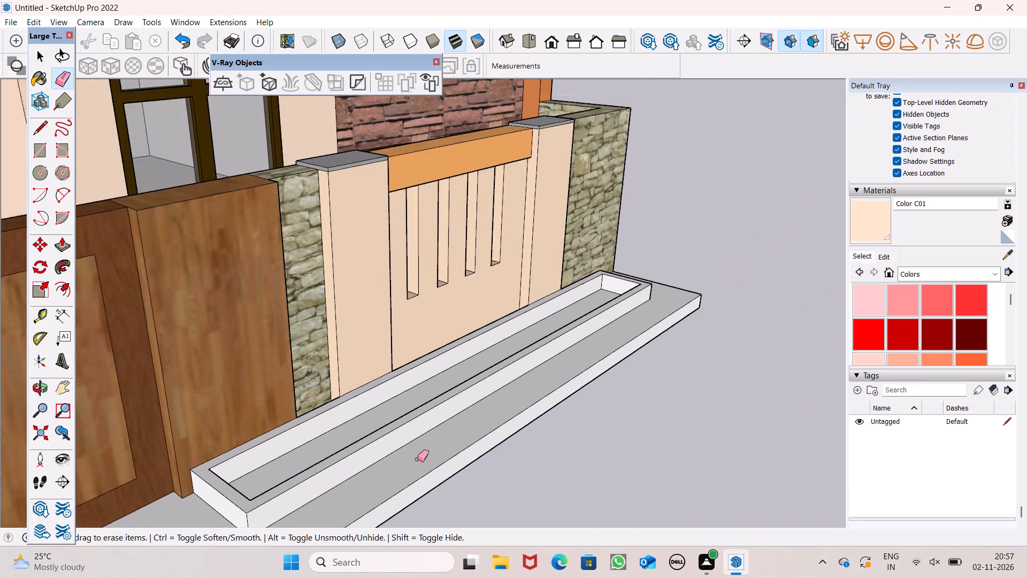
pyautogui.scroll(-1, 417, 459)
pyautogui.moveTo(479, 477); pyautogui.dragTo(350, 475, button='middle')
pyautogui.scroll(-4, 373, 410)
pyautogui.moveTo(645, 483); pyautogui.dragTo(517, 574, button='middle')
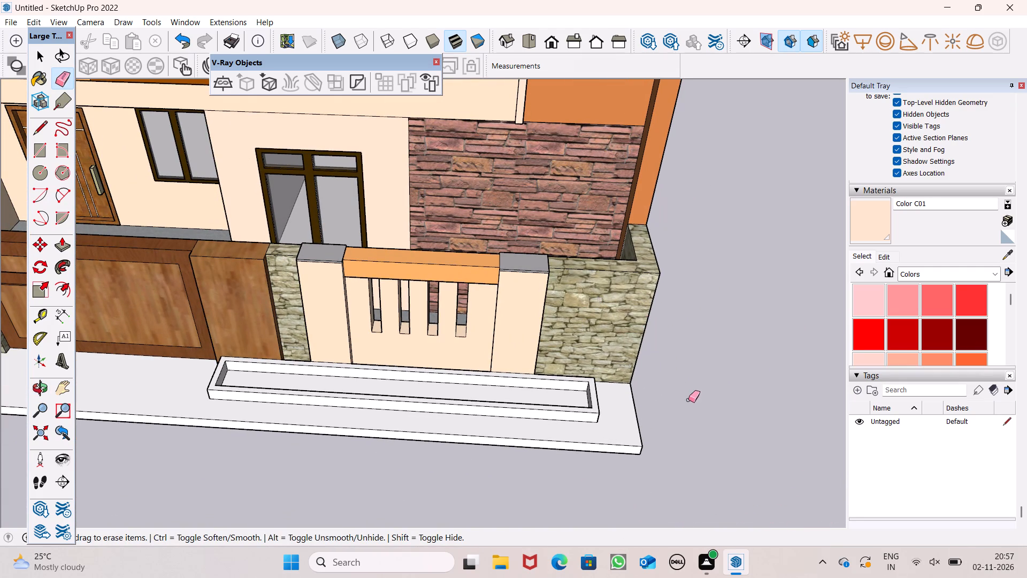
pyautogui.scroll(1, 893, 326)
pyautogui.scroll(-1, 892, 325)
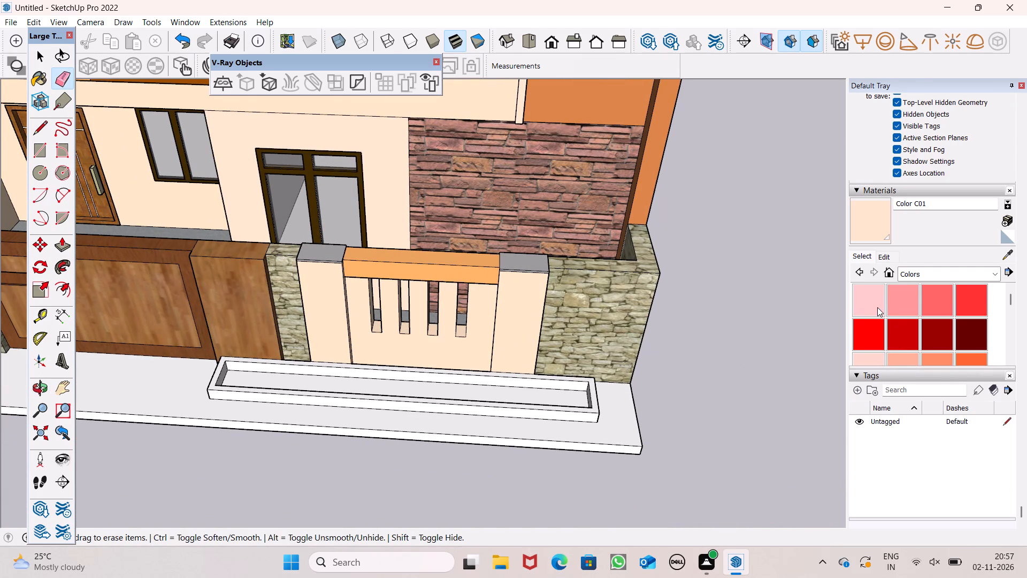
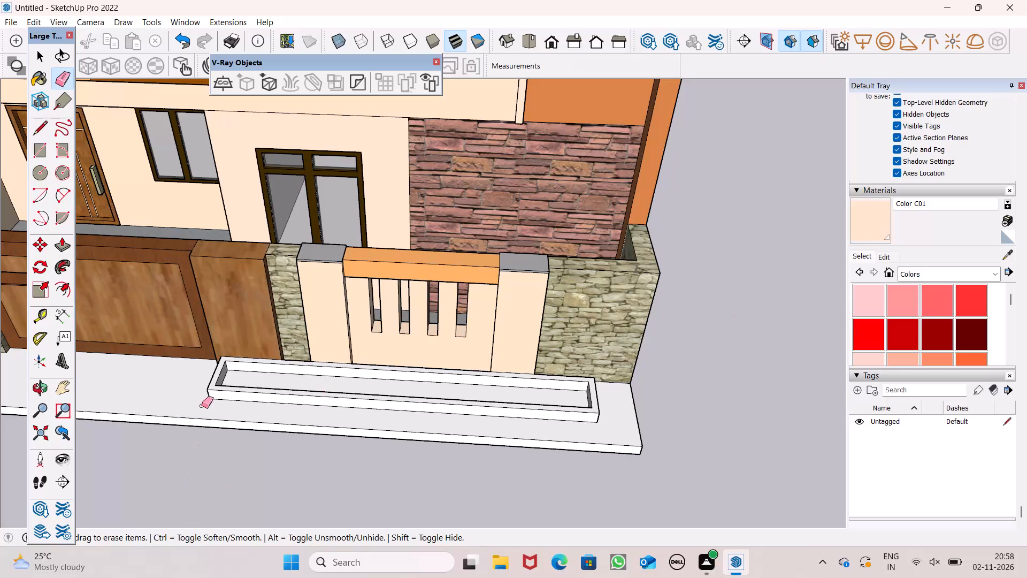
# Paint the planter box's top rim, gate-end inner face and wall-side inner face with Stone Brushed Khaki.
pyautogui.scroll(-7, 274, 178)
pyautogui.scroll(-5, 411, 346)
pyautogui.moveTo(380, 557); pyautogui.dragTo(458, 412, button='middle')
pyautogui.scroll(1, 457, 413)
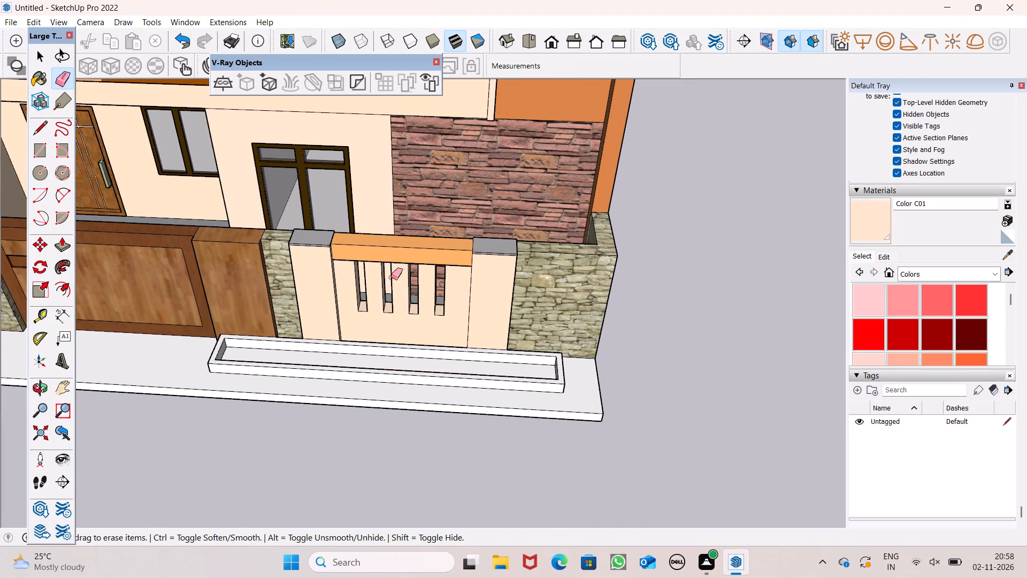
pyautogui.scroll(-3, 329, 260)
pyautogui.scroll(2, 387, 244)
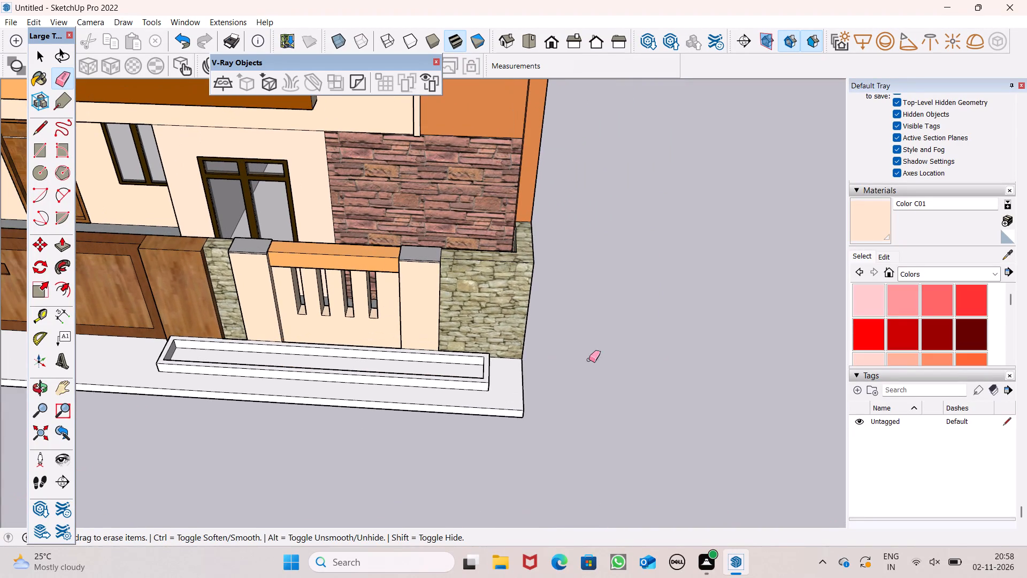
pyautogui.click(921, 273)
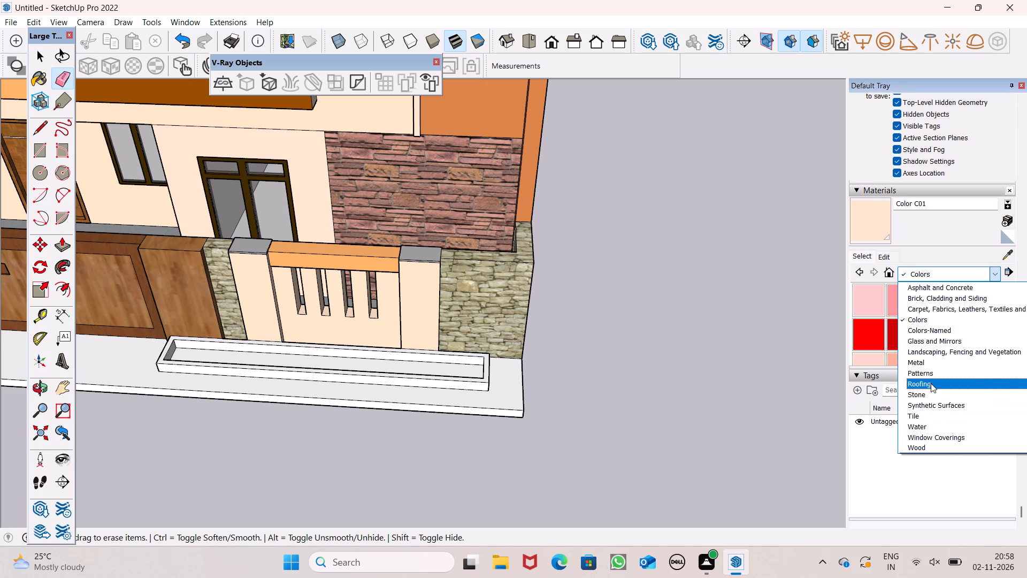
pyautogui.click(931, 397)
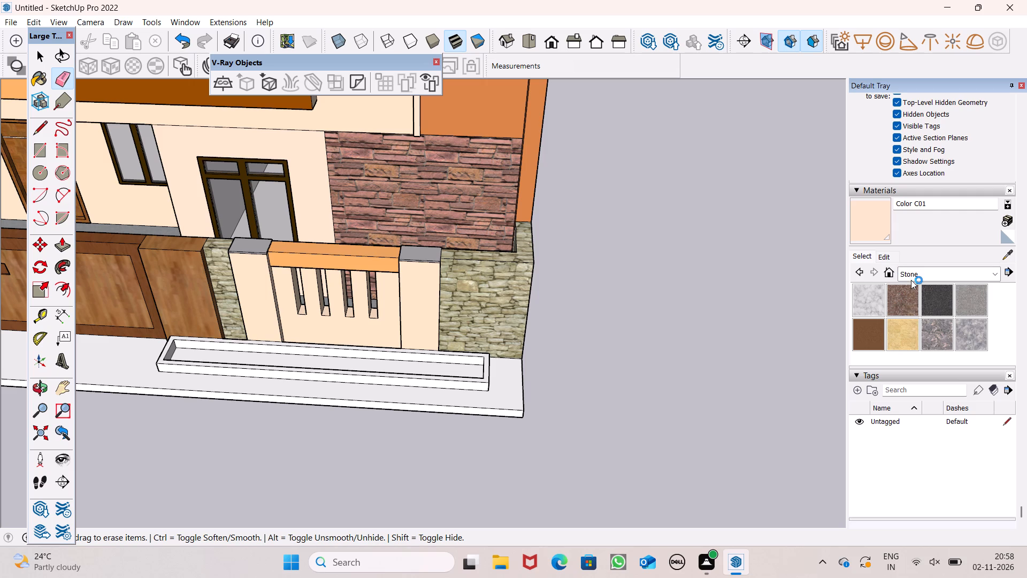
pyautogui.click(911, 276)
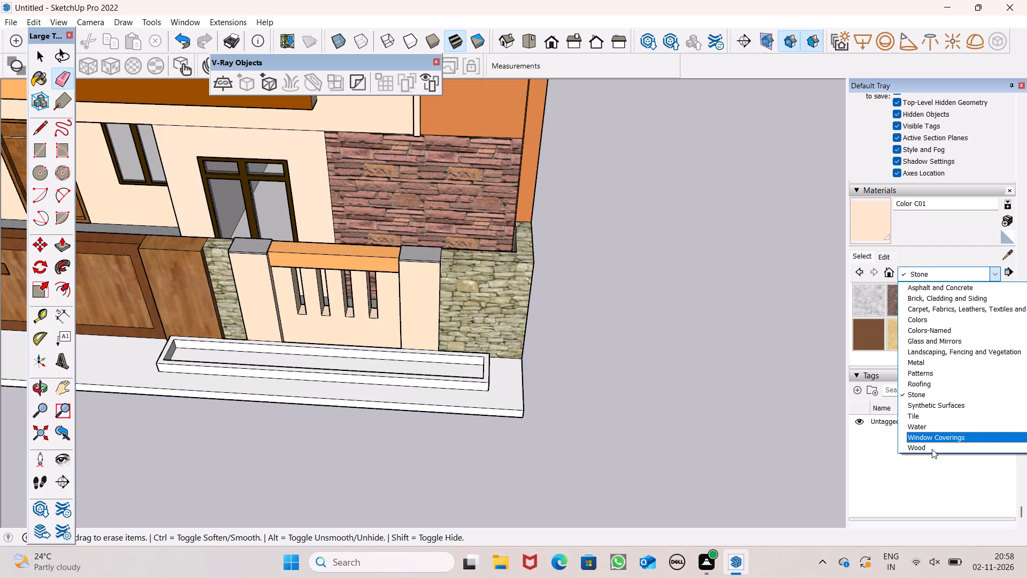
pyautogui.click(917, 397)
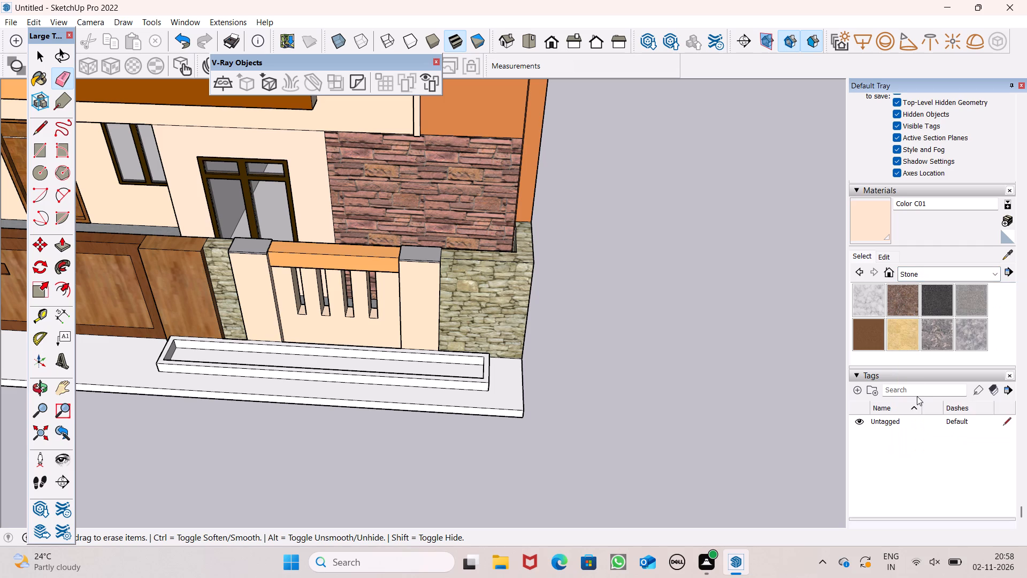
pyautogui.click(901, 335)
pyautogui.scroll(7, 89, 332)
pyautogui.scroll(9, 68, 377)
pyautogui.scroll(7, 207, 334)
pyautogui.click(162, 361)
pyautogui.click(213, 316)
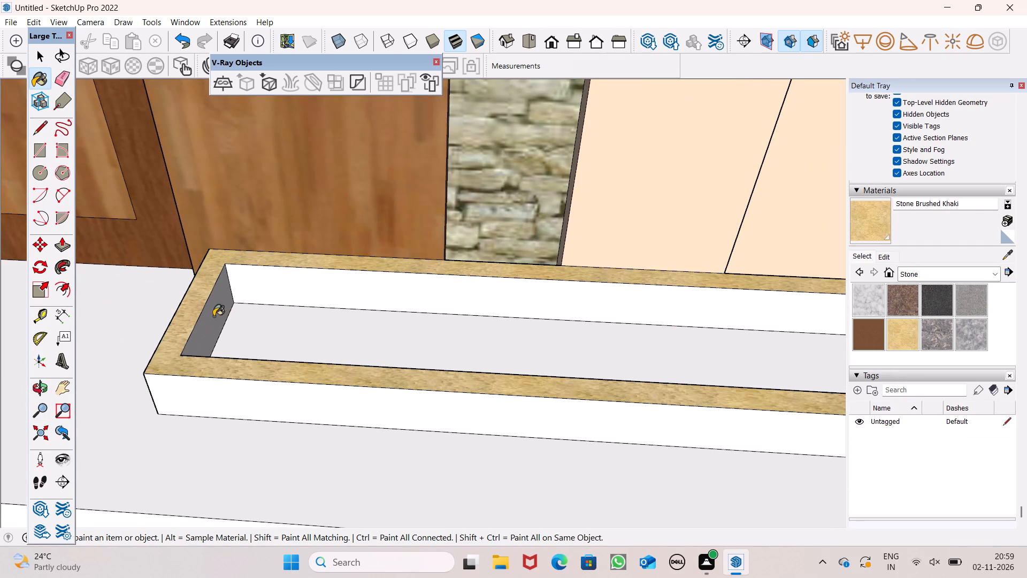
pyautogui.click(247, 290)
# Apply Stone Brushed Khaki to the planter's gate-end outer face and its long front face.
pyautogui.scroll(-3, 244, 312)
pyautogui.moveTo(211, 407); pyautogui.dragTo(510, 277, button='middle')
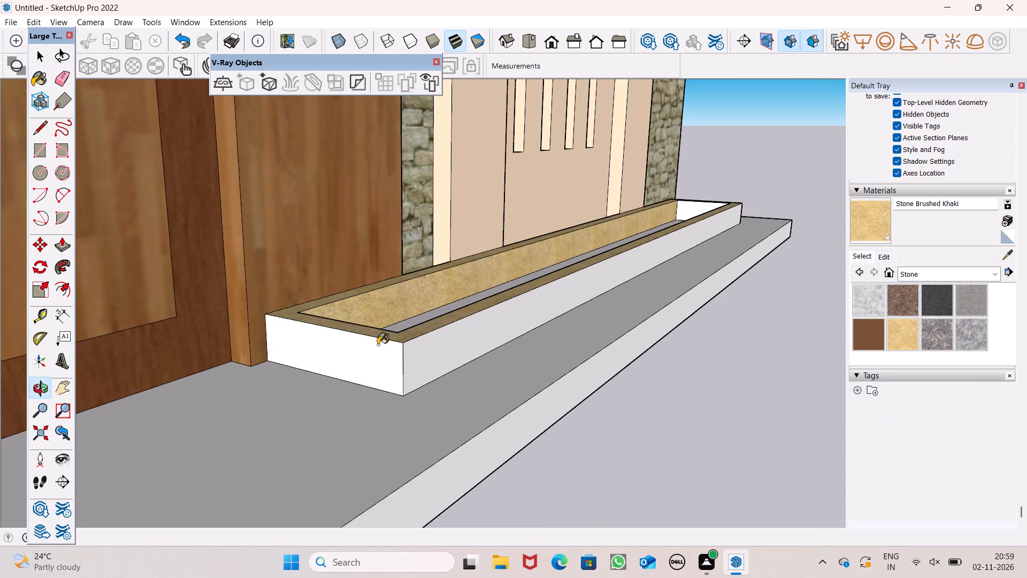
pyautogui.click(383, 383)
pyautogui.click(401, 364)
pyautogui.click(431, 353)
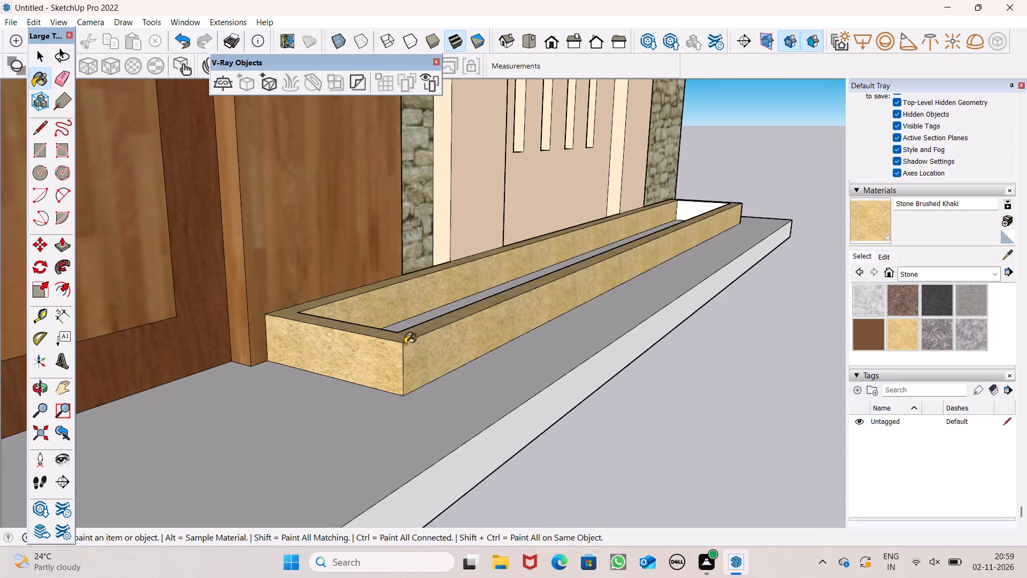
# Apply Stone Brushed Khaki to the outer and inner faces of the planter's end near the stone-clad wall.
pyautogui.scroll(-6, 393, 344)
pyautogui.moveTo(496, 337); pyautogui.dragTo(0, 322, button='middle')
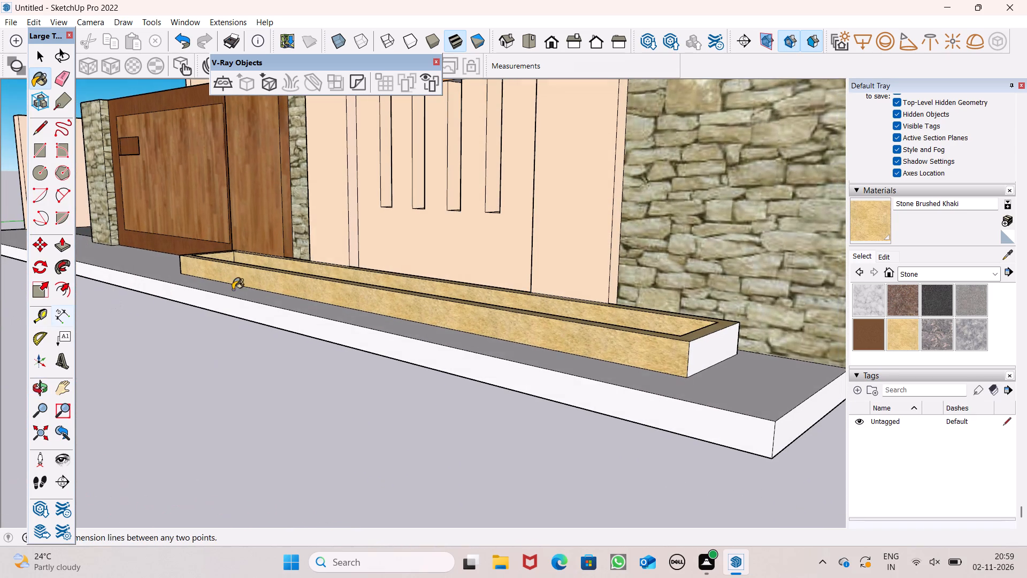
pyautogui.scroll(-4, 373, 240)
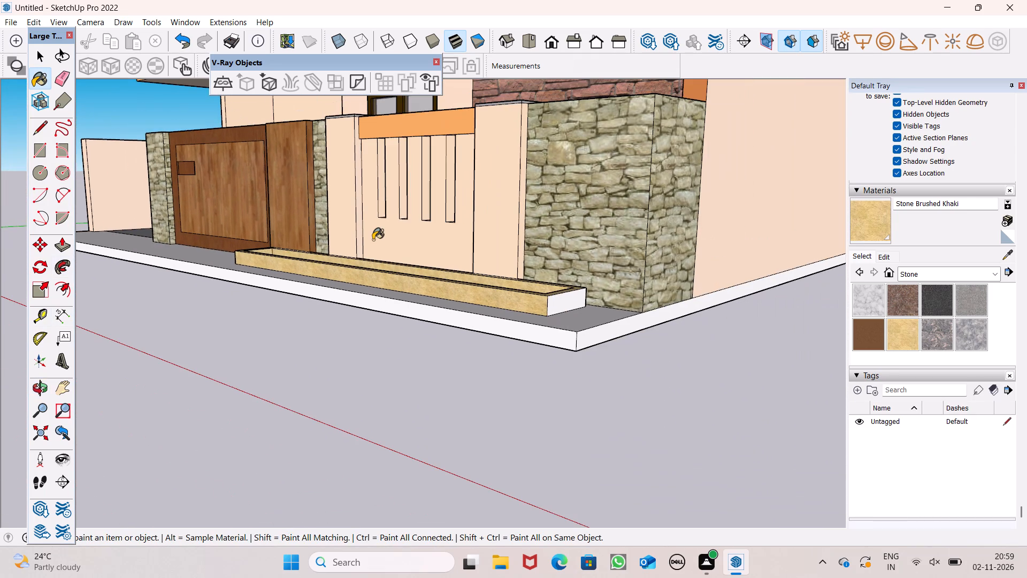
pyautogui.moveTo(473, 302); pyautogui.dragTo(472, 355, button='middle')
pyautogui.scroll(6, 602, 352)
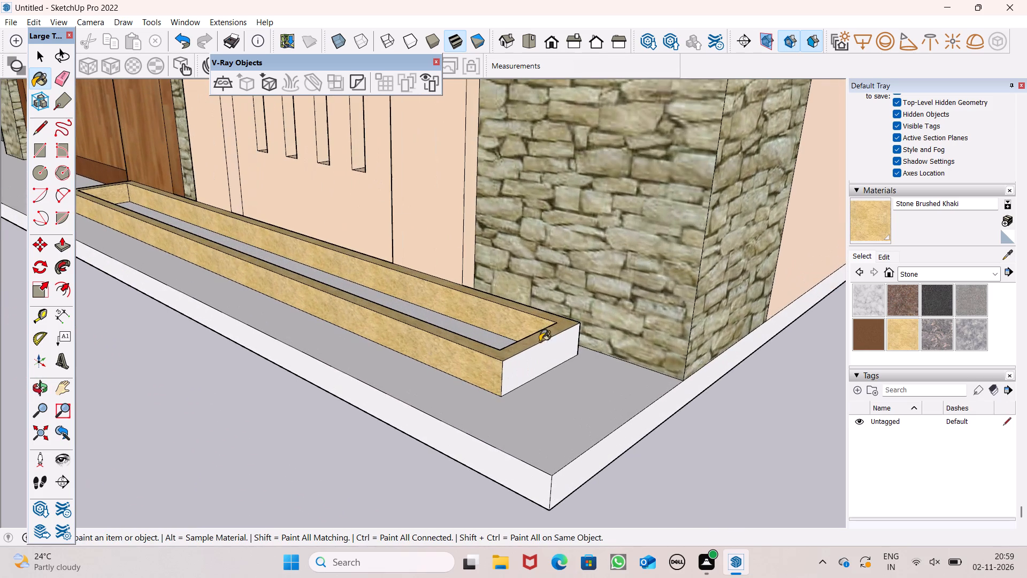
pyautogui.click(535, 358)
pyautogui.moveTo(386, 339); pyautogui.dragTo(791, 373, button='middle')
pyautogui.scroll(4, 784, 334)
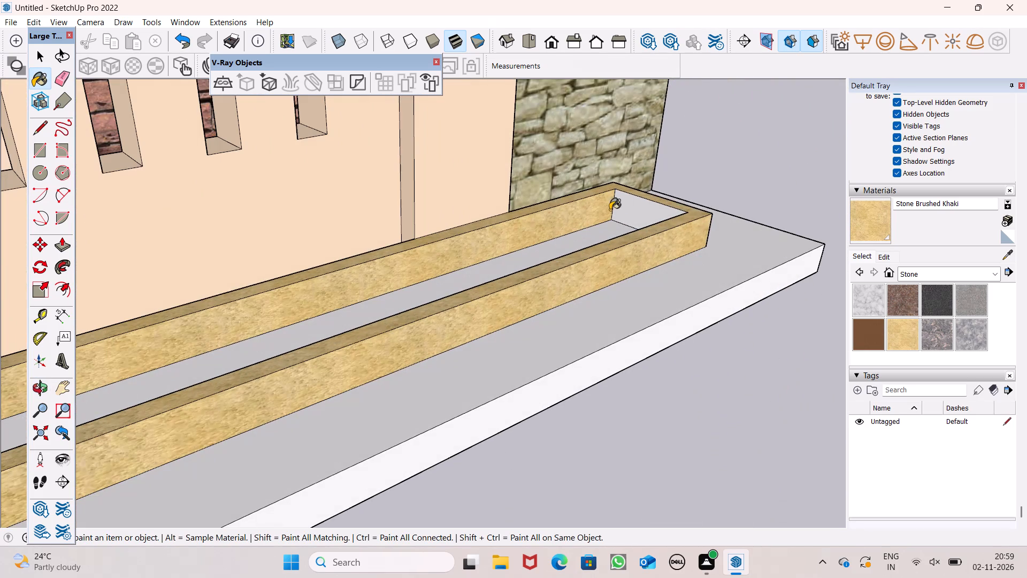
pyautogui.click(626, 210)
pyautogui.scroll(-5, 622, 206)
pyautogui.moveTo(579, 271); pyautogui.dragTo(421, 339, button='middle')
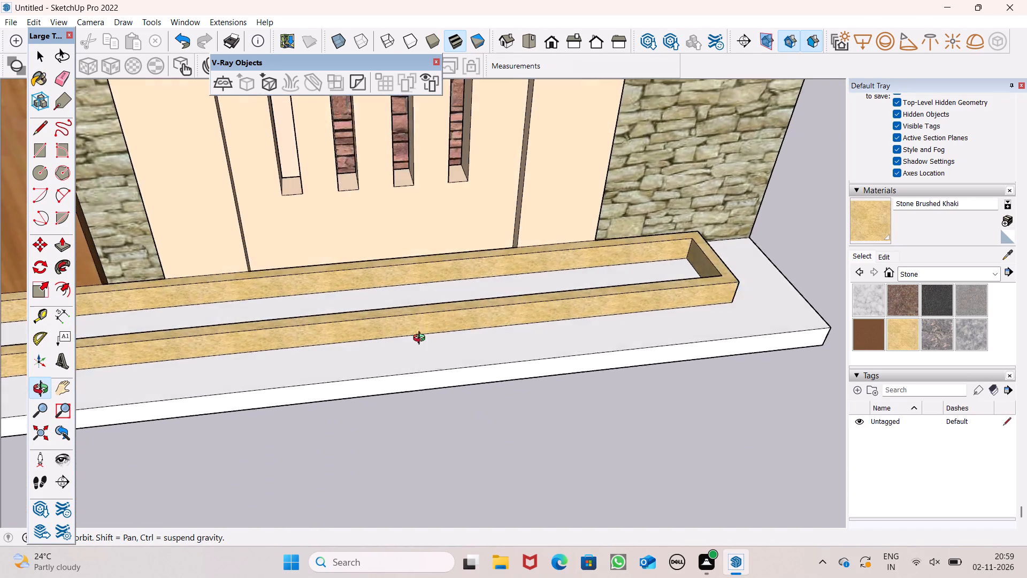
pyautogui.moveTo(421, 339); pyautogui.dragTo(418, 341, button='middle')
pyautogui.scroll(-1, 394, 319)
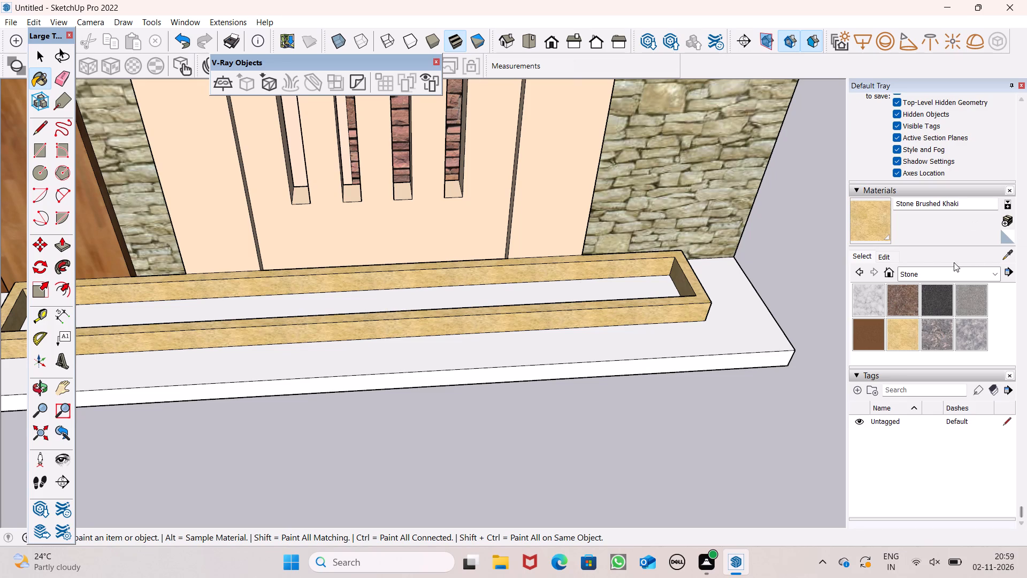
# Recolour the Stone Brushed Khaki material by setting its green value to 169.
pyautogui.click(880, 262)
pyautogui.click(880, 254)
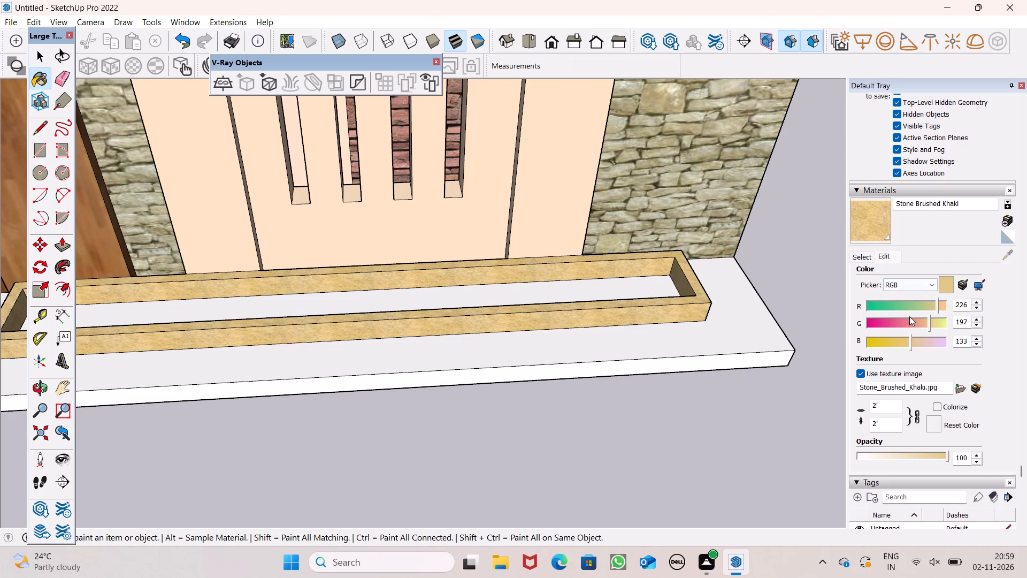
pyautogui.click(927, 318)
pyautogui.moveTo(927, 318); pyautogui.dragTo(918, 322)
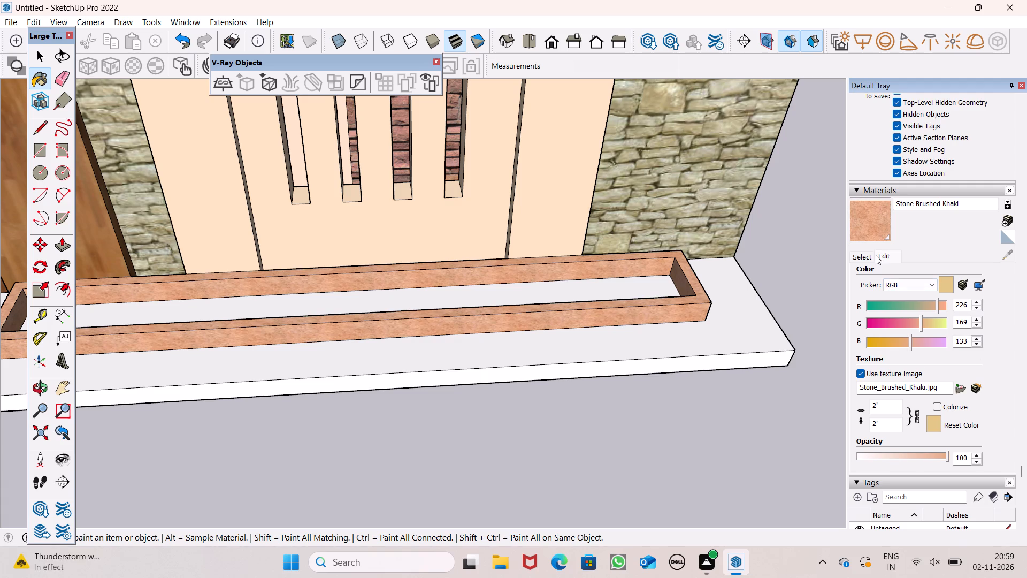
# Paint the floor inside the planter with Grass Dark Green from the Landscaping, Fencing and Vegetation materials.
pyautogui.click(859, 258)
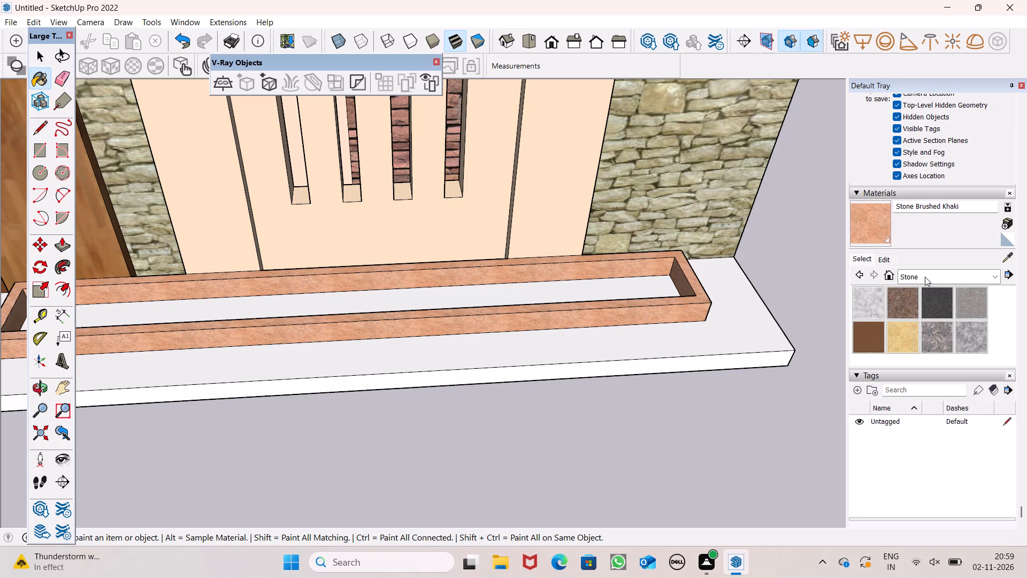
pyautogui.click(925, 273)
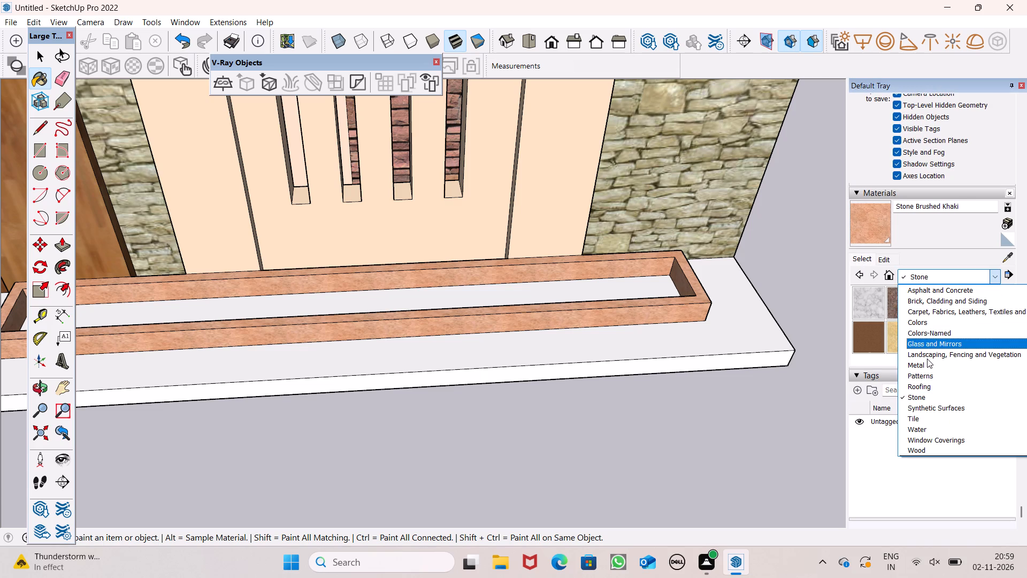
pyautogui.click(928, 359)
pyautogui.scroll(-1, 946, 350)
pyautogui.click(963, 309)
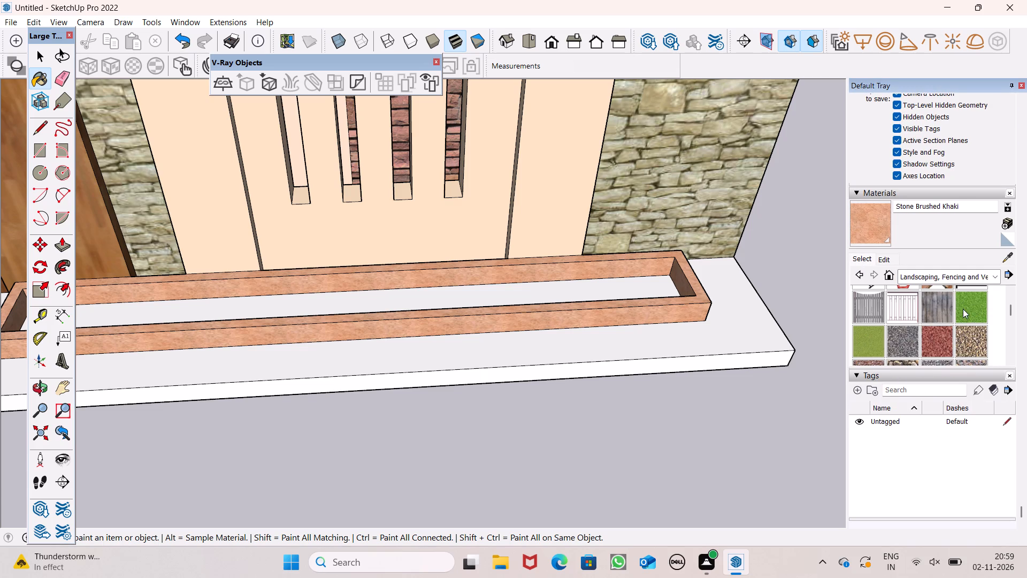
pyautogui.click(639, 291)
pyautogui.scroll(-6, 724, 253)
pyautogui.moveTo(667, 281); pyautogui.dragTo(652, 371, button='middle')
pyautogui.scroll(2, 654, 370)
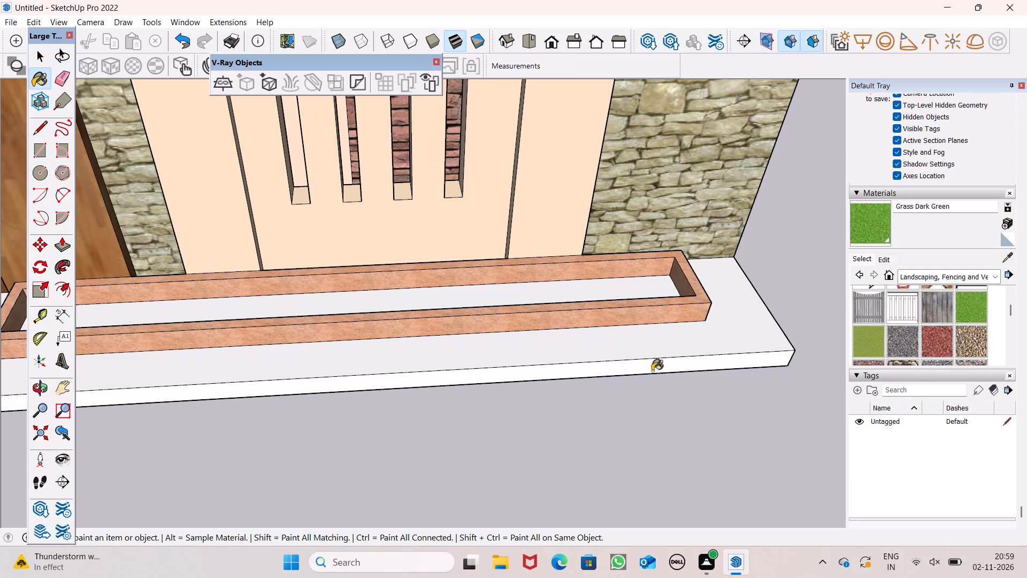
pyautogui.moveTo(652, 371); pyautogui.dragTo(644, 364, button='middle')
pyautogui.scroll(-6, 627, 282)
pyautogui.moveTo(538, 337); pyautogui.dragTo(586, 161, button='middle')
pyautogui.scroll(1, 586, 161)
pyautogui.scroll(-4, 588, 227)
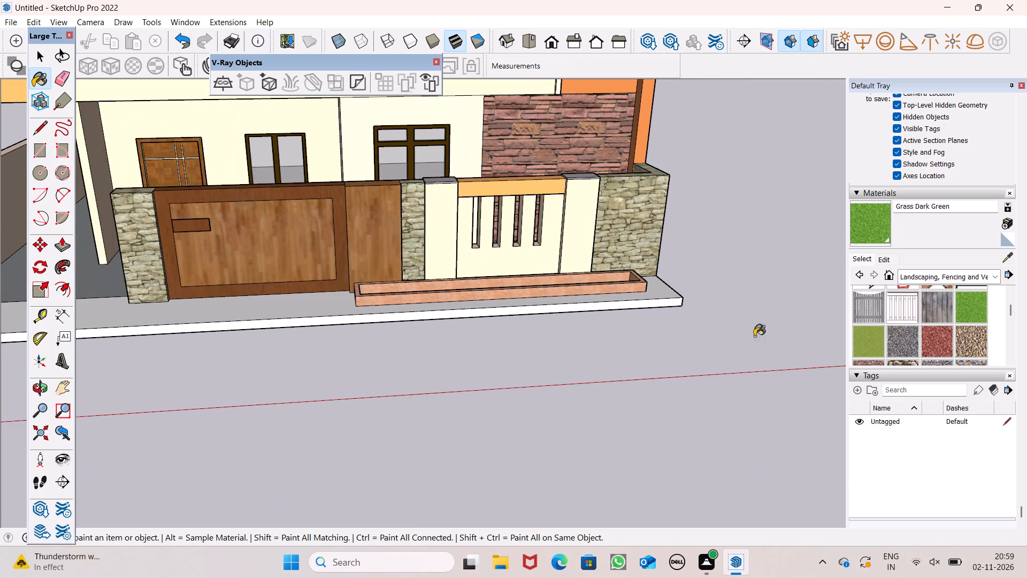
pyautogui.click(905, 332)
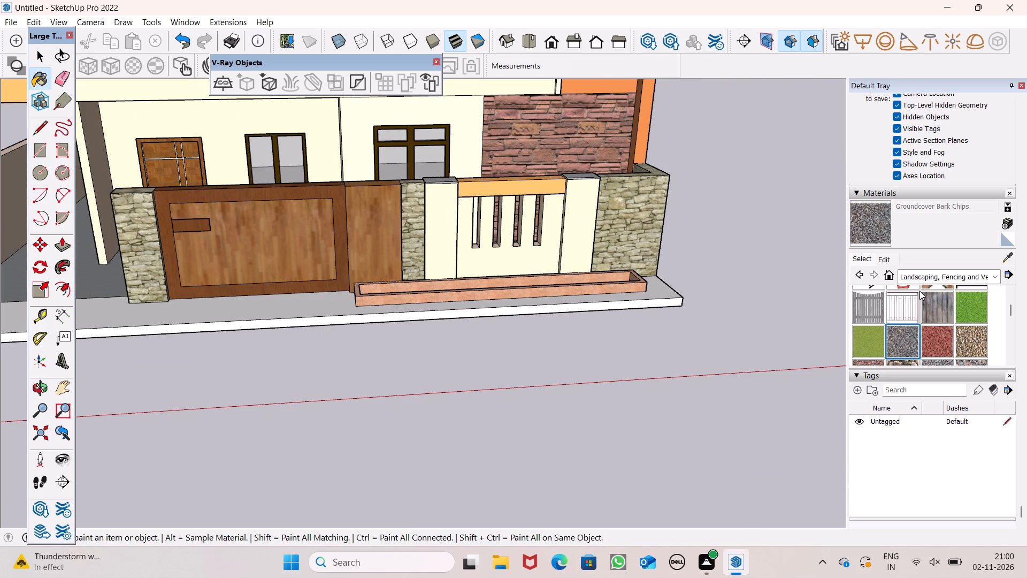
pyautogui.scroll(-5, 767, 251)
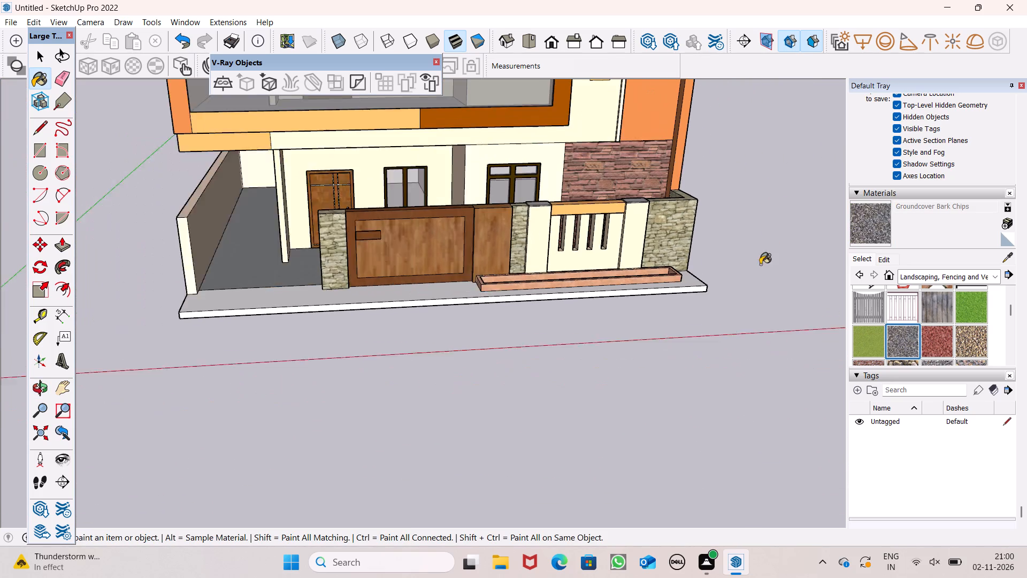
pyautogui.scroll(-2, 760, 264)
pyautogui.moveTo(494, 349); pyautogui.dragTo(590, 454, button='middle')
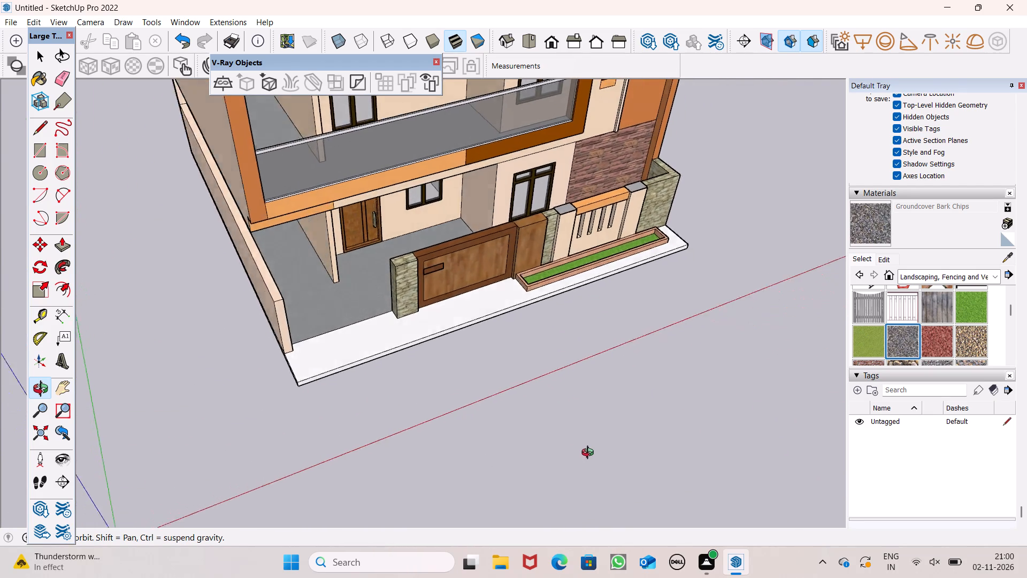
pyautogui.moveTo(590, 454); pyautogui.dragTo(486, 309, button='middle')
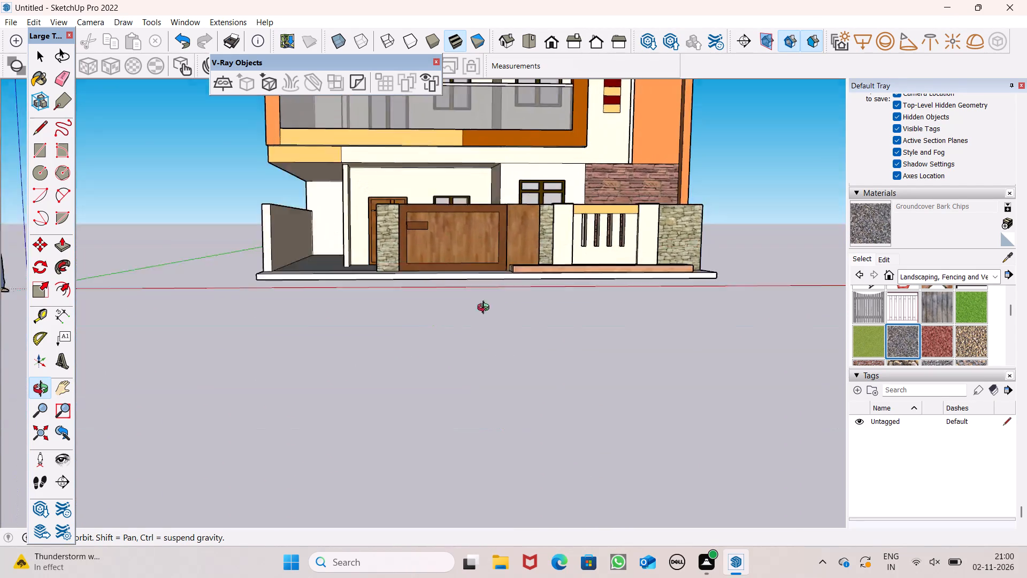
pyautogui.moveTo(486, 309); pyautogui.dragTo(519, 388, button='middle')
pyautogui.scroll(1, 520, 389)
# Paint the top of the base slab in front of the gate and planter with Pavers with Grass Herringbone.
pyautogui.scroll(-1, 962, 300)
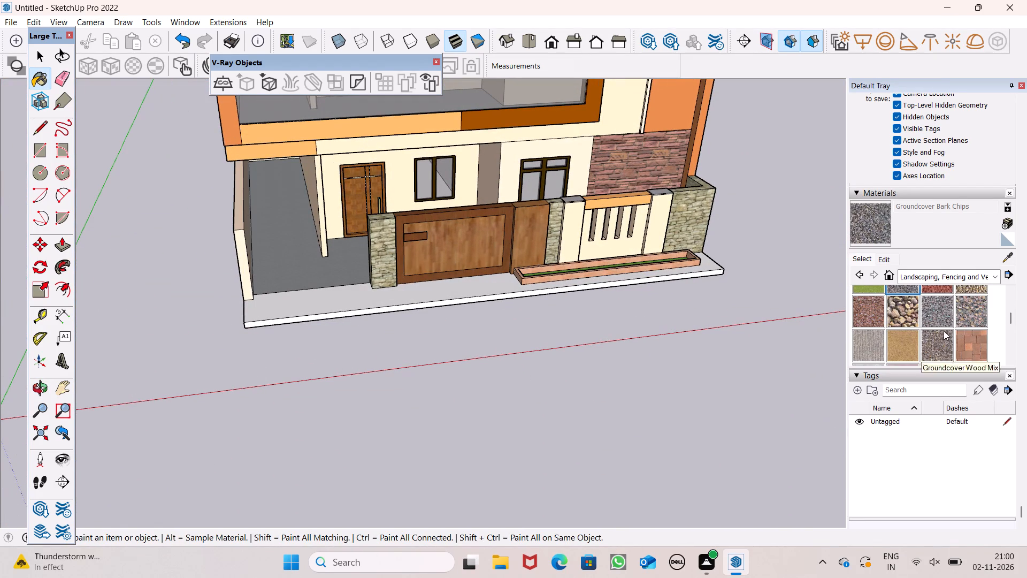
pyautogui.scroll(1, 942, 330)
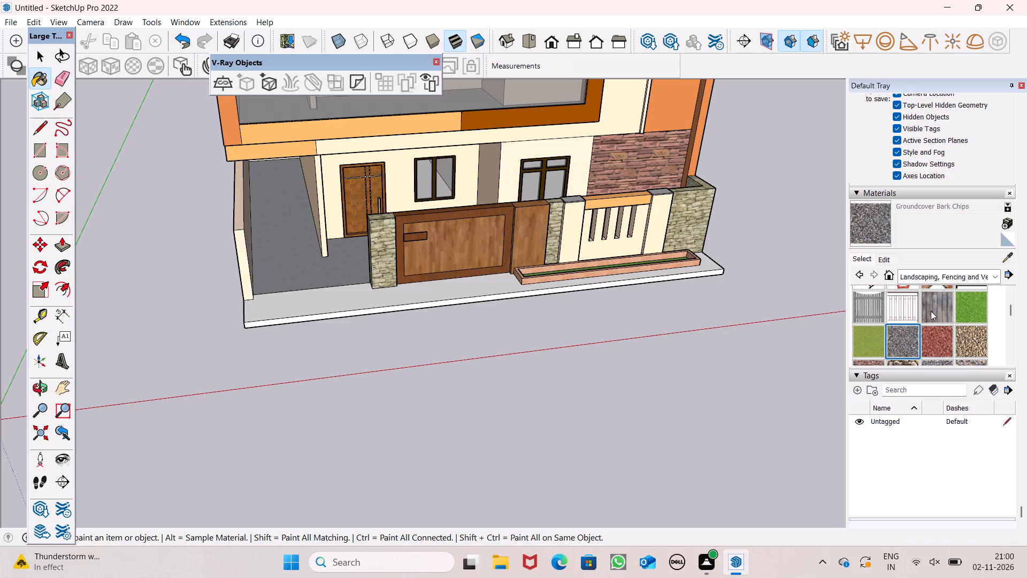
pyautogui.scroll(-1, 930, 311)
pyautogui.moveTo(554, 298); pyautogui.dragTo(680, 343, button='middle')
pyautogui.scroll(1, 678, 346)
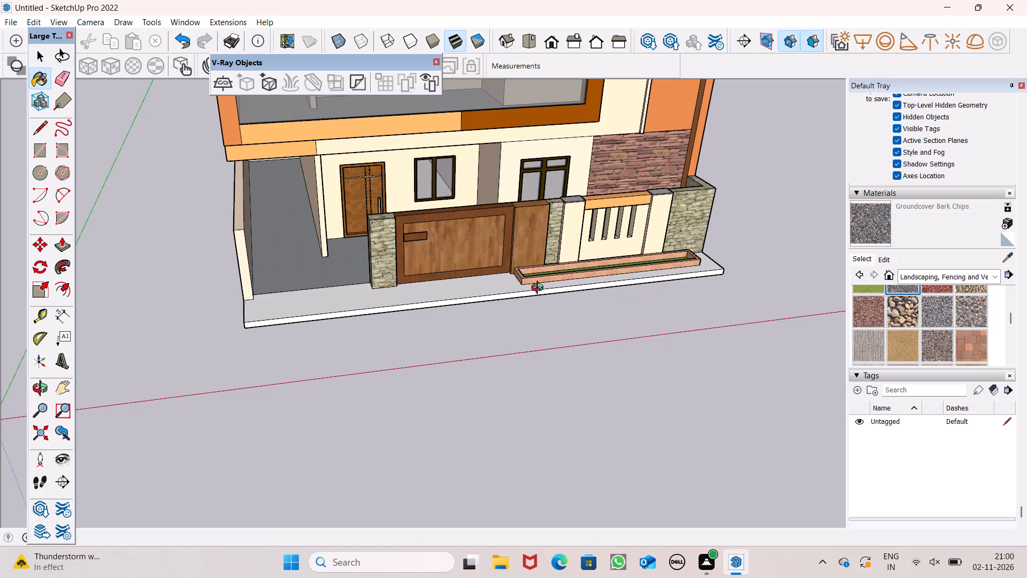
pyautogui.scroll(7, 520, 283)
pyautogui.scroll(2, 476, 272)
pyautogui.scroll(-2, 492, 254)
pyautogui.moveTo(557, 326); pyautogui.dragTo(530, 280, button='middle')
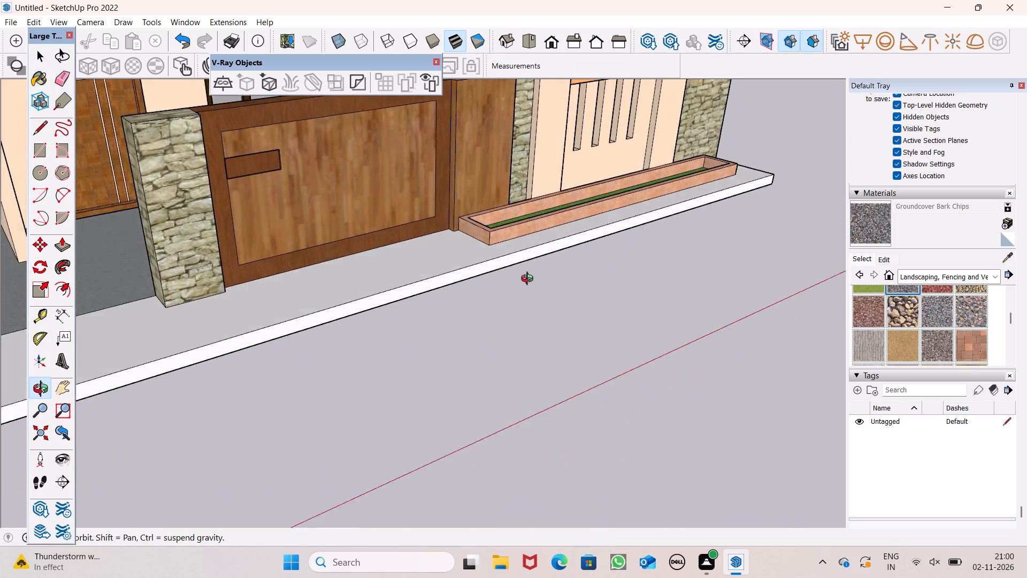
pyautogui.moveTo(530, 280); pyautogui.dragTo(515, 263, button='middle')
pyautogui.scroll(-5, 490, 256)
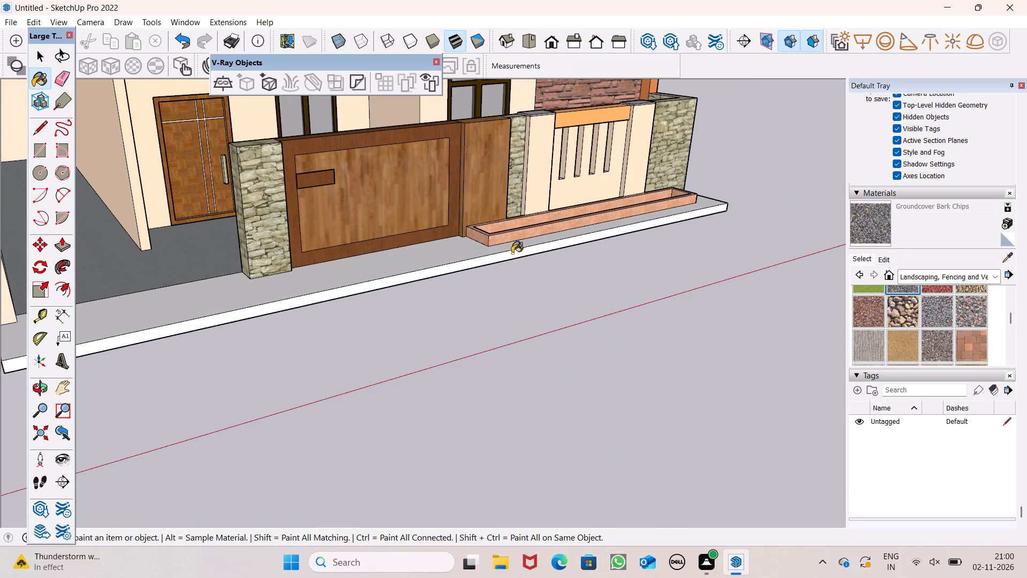
pyautogui.scroll(-2, 510, 267)
pyautogui.moveTo(572, 328); pyautogui.dragTo(344, 352, button='middle')
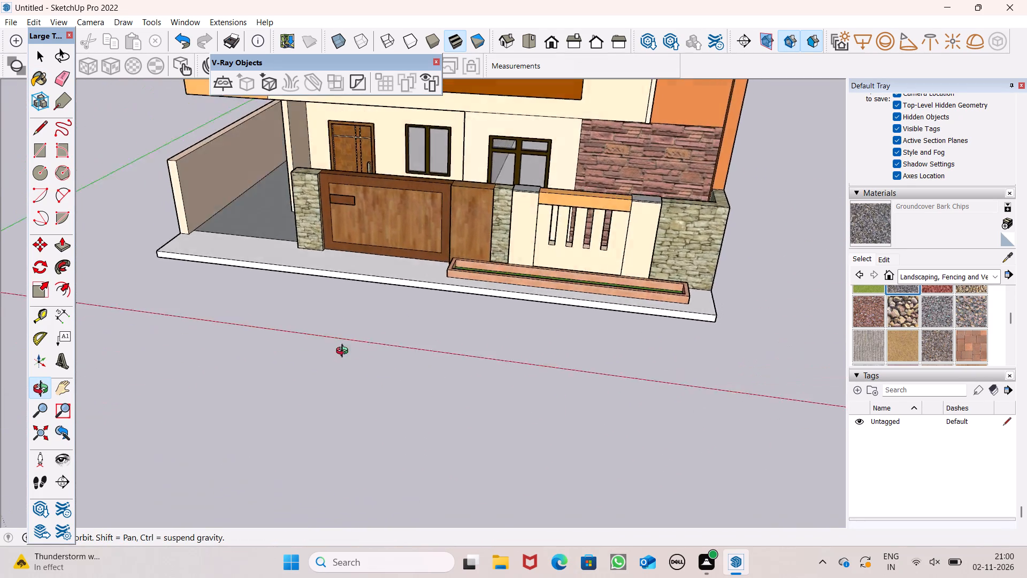
pyautogui.moveTo(344, 352); pyautogui.dragTo(562, 325, button='middle')
pyautogui.scroll(1, 657, 322)
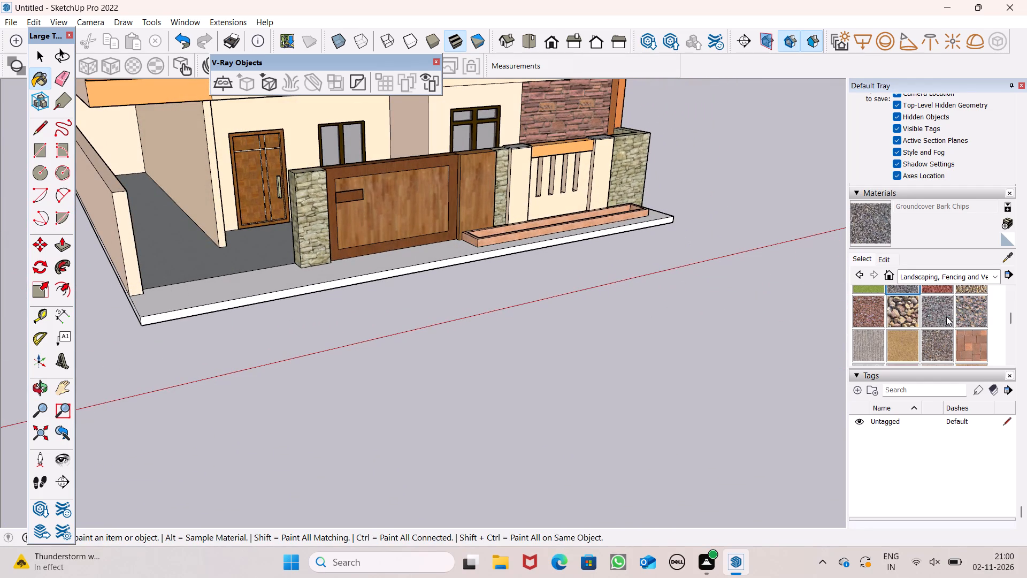
pyautogui.scroll(-2, 926, 317)
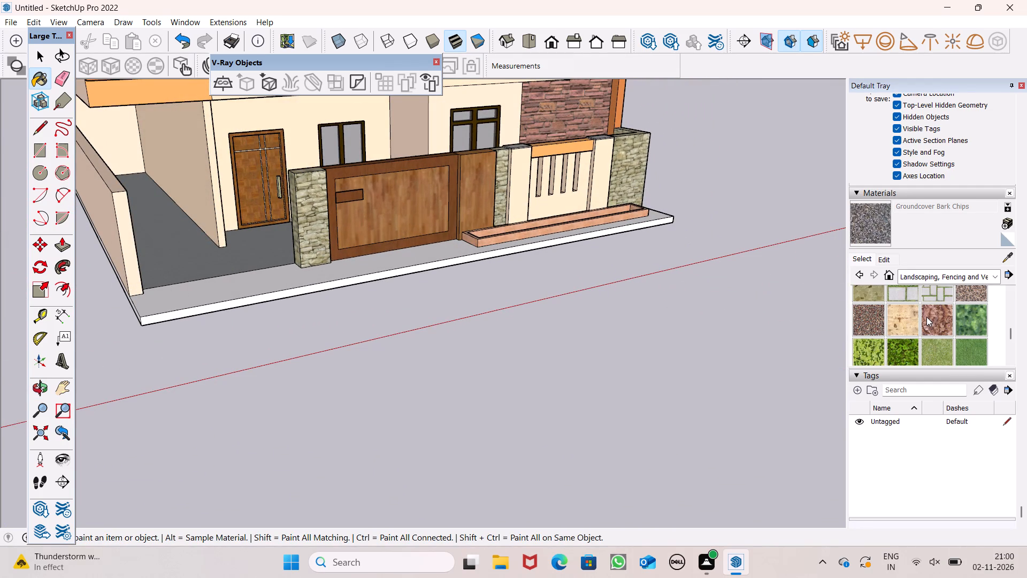
pyautogui.click(935, 292)
pyautogui.scroll(5, 303, 235)
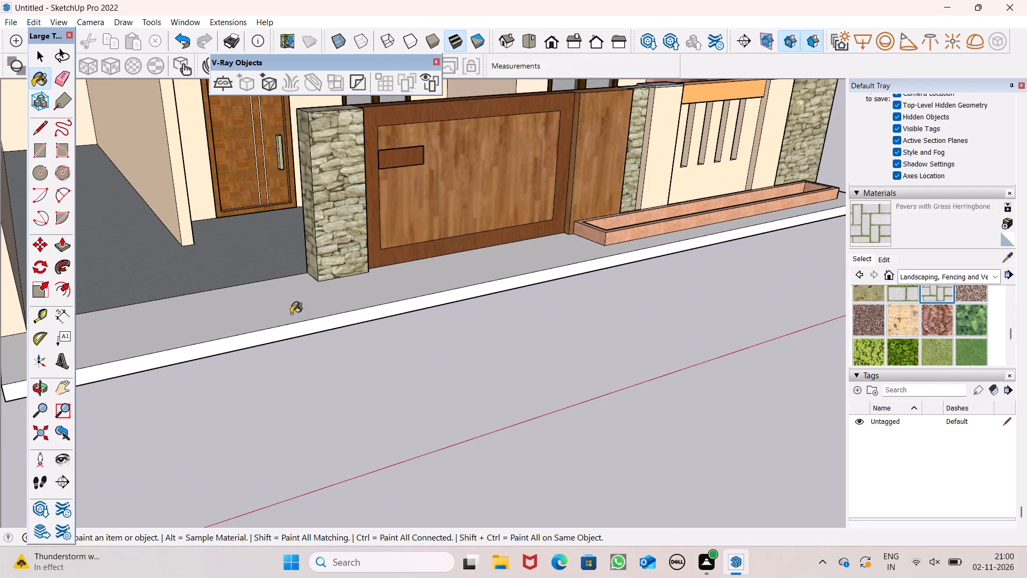
pyautogui.click(291, 314)
pyautogui.scroll(-4, 401, 253)
pyautogui.moveTo(442, 344); pyautogui.dragTo(300, 432, button='middle')
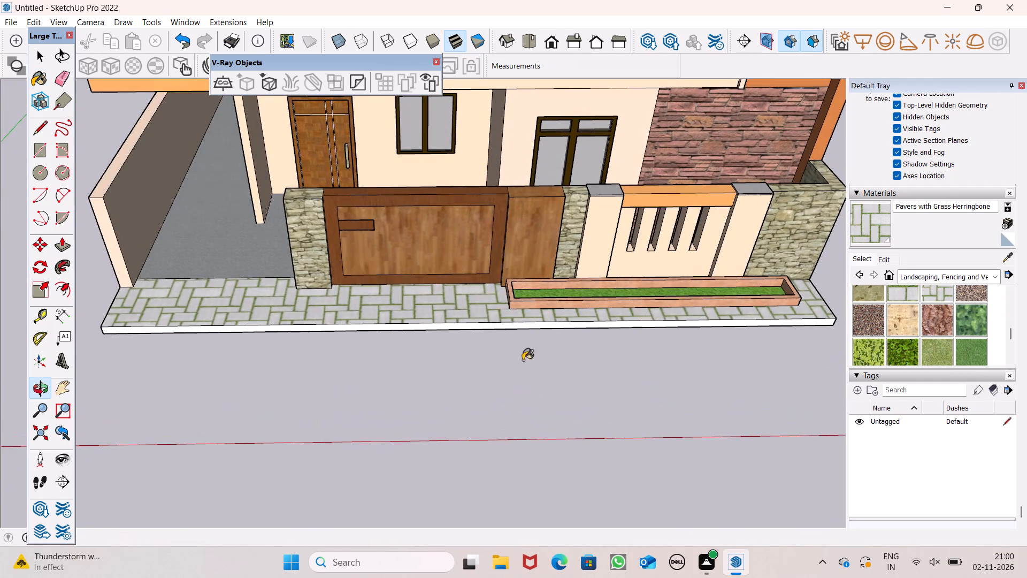
# Apply Polished Concrete New from the Asphalt and Concrete materials to the base slab's front edge and underside.
pyautogui.click(938, 278)
pyautogui.click(748, 384)
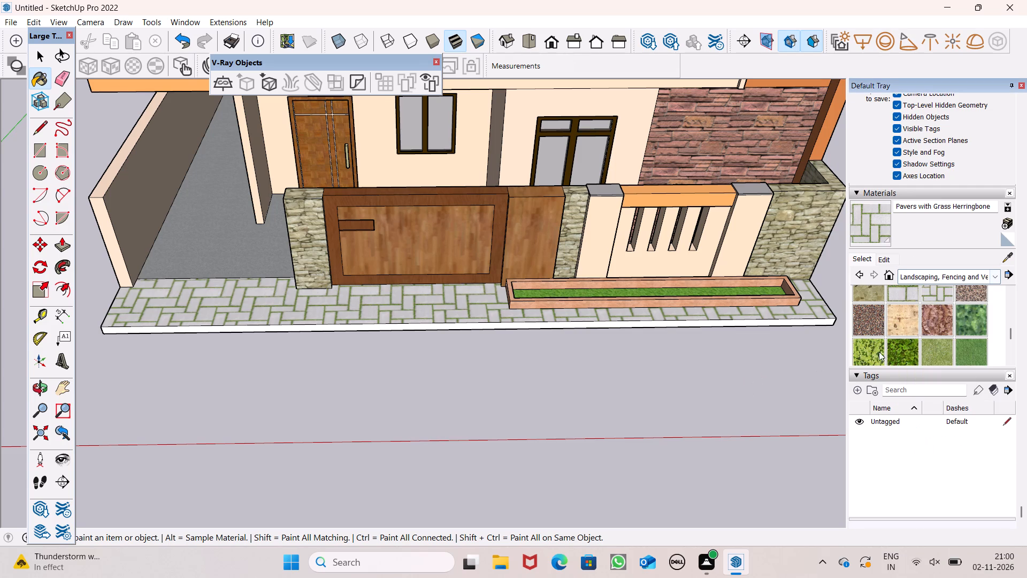
pyautogui.click(923, 275)
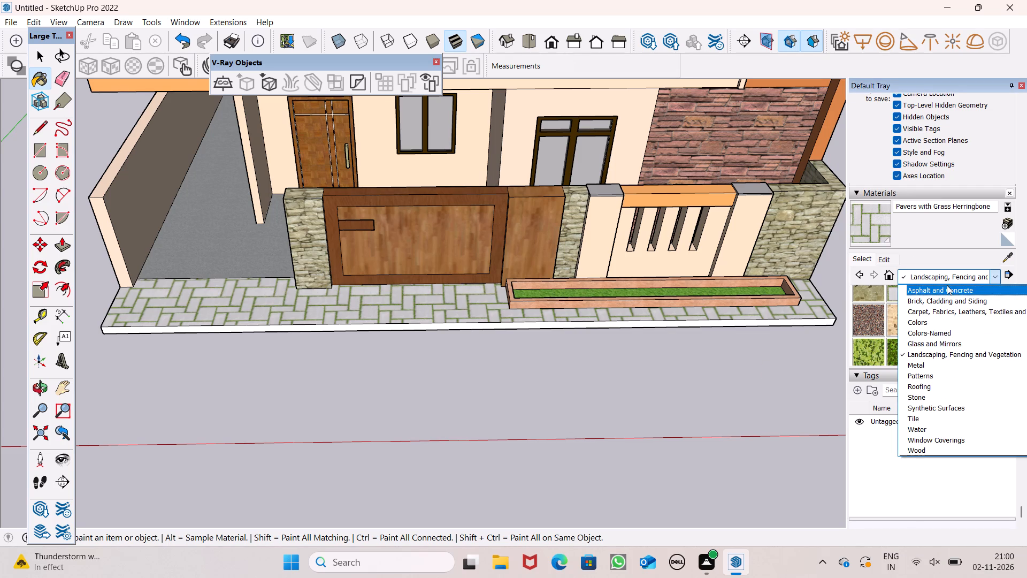
pyautogui.click(951, 288)
pyautogui.click(969, 330)
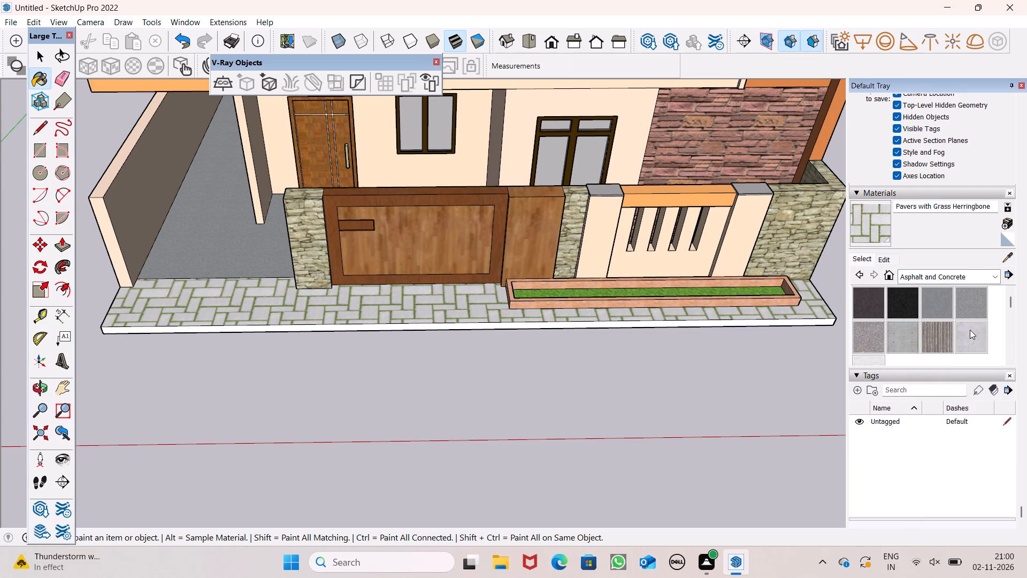
pyautogui.moveTo(593, 322); pyautogui.dragTo(611, 104, button='middle')
pyautogui.scroll(6, 319, 286)
pyautogui.click(281, 297)
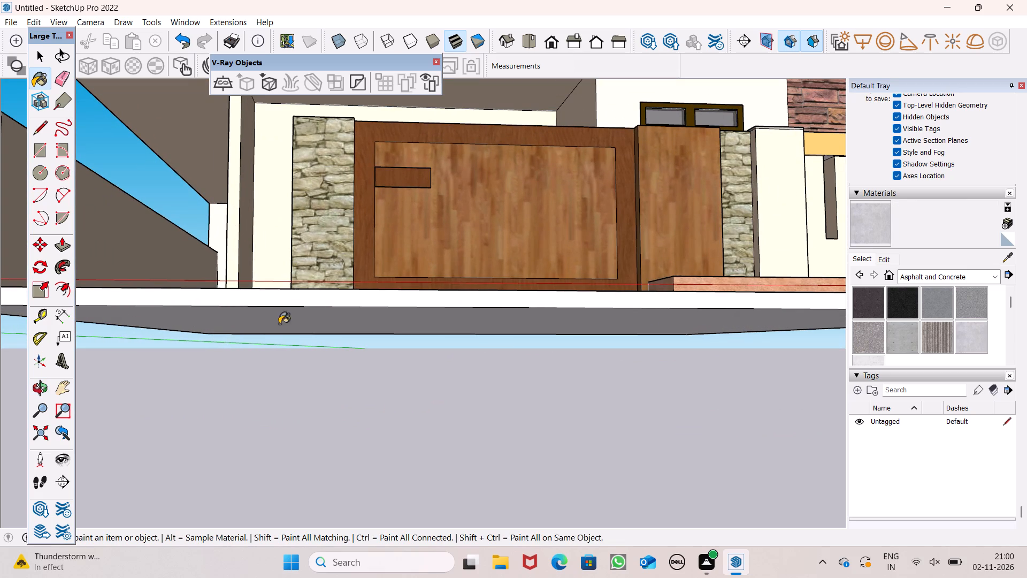
pyautogui.click(271, 325)
# Paint the base slab's side edge below the low driveway boundary wall with Polished Concrete New.
pyautogui.scroll(-4, 319, 295)
pyautogui.moveTo(163, 324); pyautogui.dragTo(447, 370, button='middle')
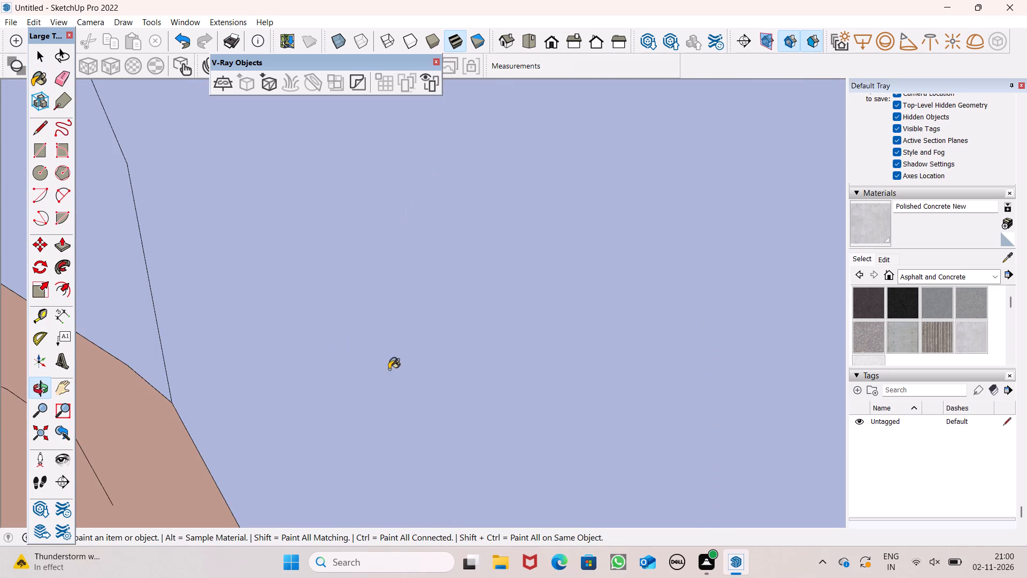
pyautogui.scroll(-6, 403, 343)
pyautogui.moveTo(548, 341); pyautogui.dragTo(121, 339, button='middle')
pyautogui.scroll(1, 152, 279)
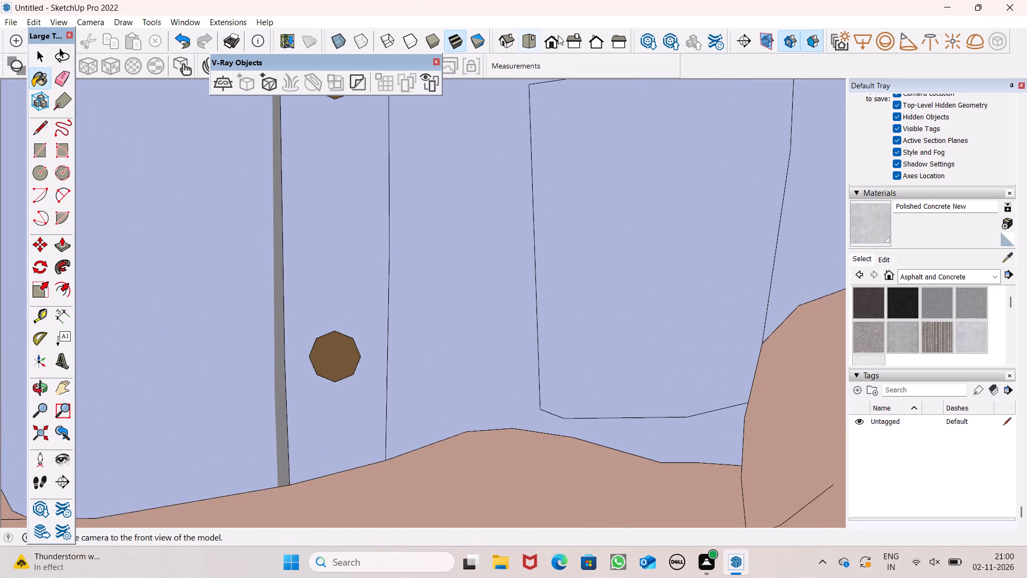
pyautogui.click(559, 36)
pyautogui.scroll(-4, 459, 302)
pyautogui.scroll(-7, 371, 302)
pyautogui.moveTo(330, 394); pyautogui.dragTo(500, 393, button='middle')
pyautogui.scroll(4, 500, 389)
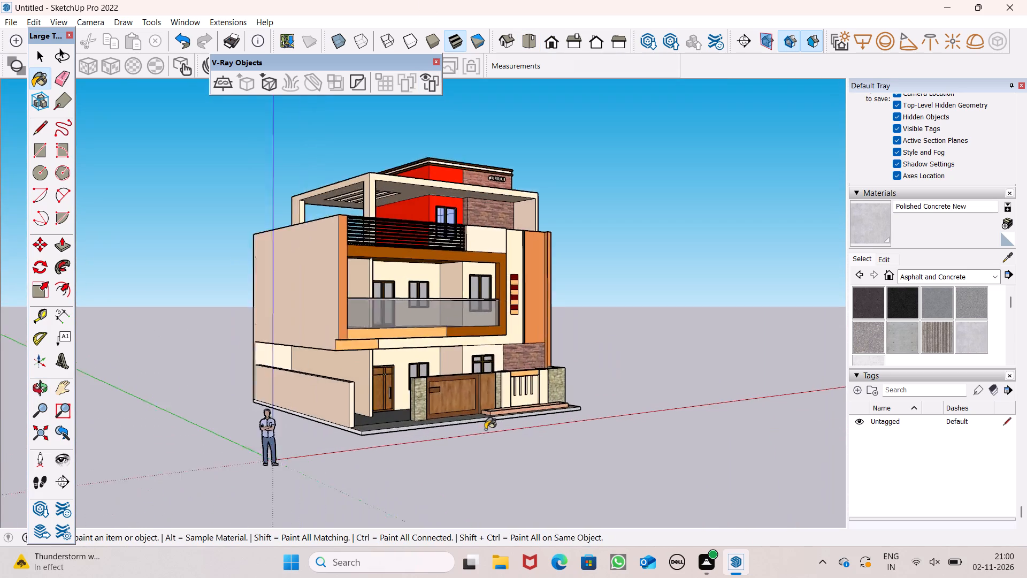
pyautogui.scroll(4, 485, 429)
pyautogui.scroll(6, 321, 454)
pyautogui.click(260, 410)
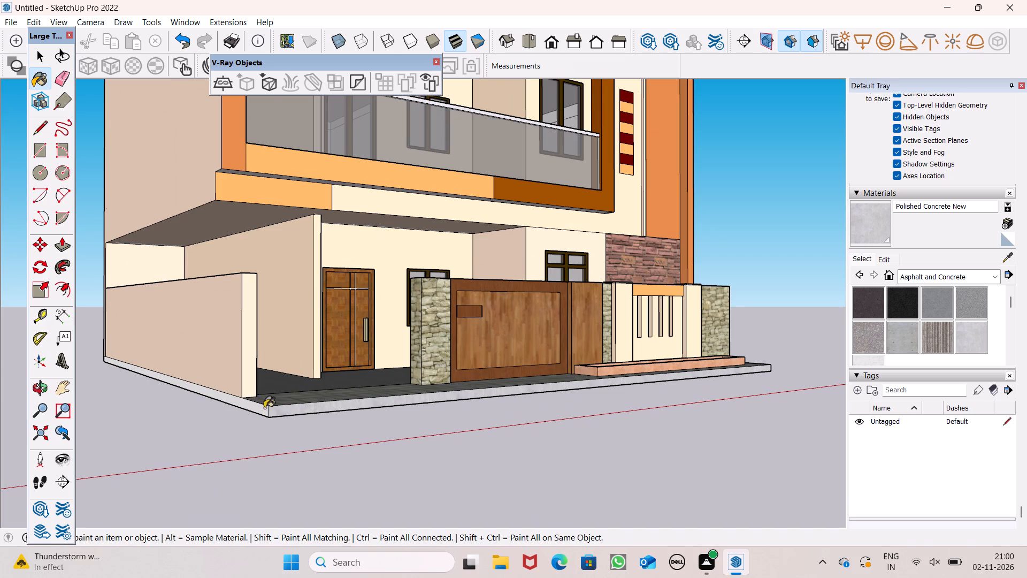
# Paint the base slab's opposite side edge, next to the stone-clad wall, with Polished Concrete New.
pyautogui.scroll(-4, 273, 332)
pyautogui.moveTo(492, 346); pyautogui.dragTo(5, 318, button='middle')
pyautogui.scroll(3, 341, 345)
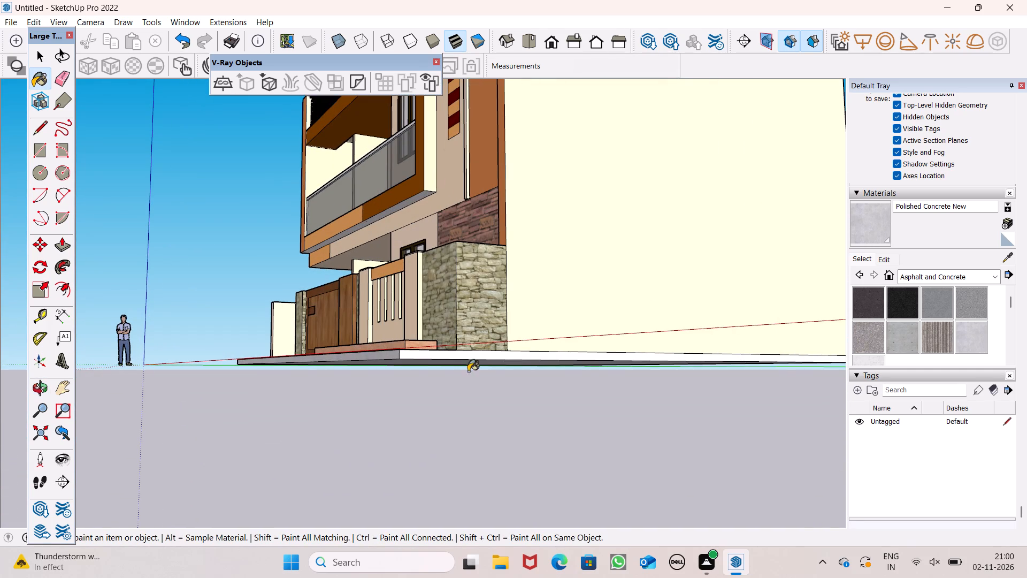
pyautogui.click(441, 359)
pyautogui.scroll(7, 442, 367)
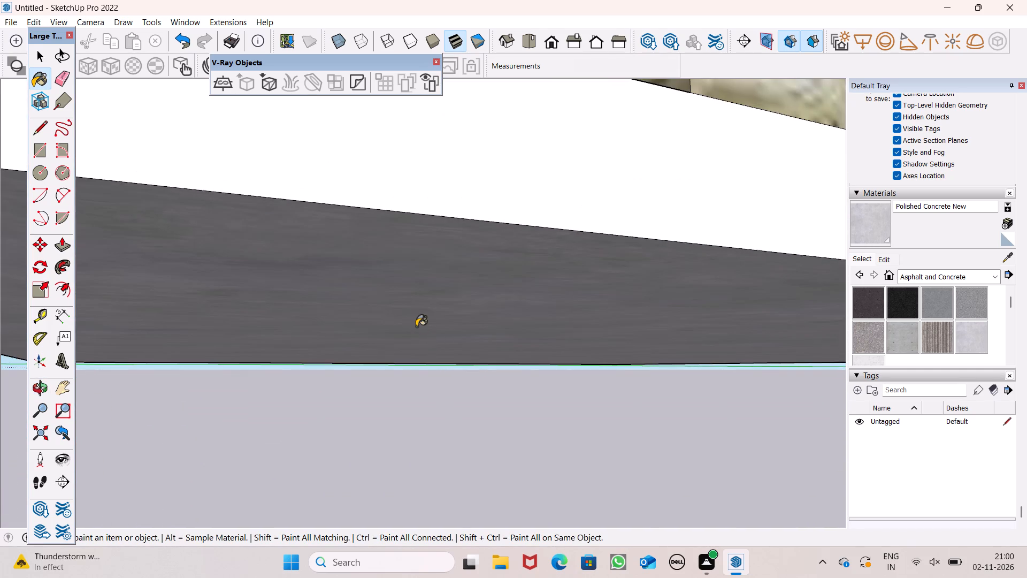
pyautogui.scroll(-3, 416, 323)
pyautogui.click(416, 246)
# Paint the base slab's rear edge, below the back wall of the house, with Polished Concrete New.
pyautogui.scroll(-7, 428, 207)
pyautogui.moveTo(518, 233); pyautogui.dragTo(86, 260, button='middle')
pyautogui.scroll(1, 86, 260)
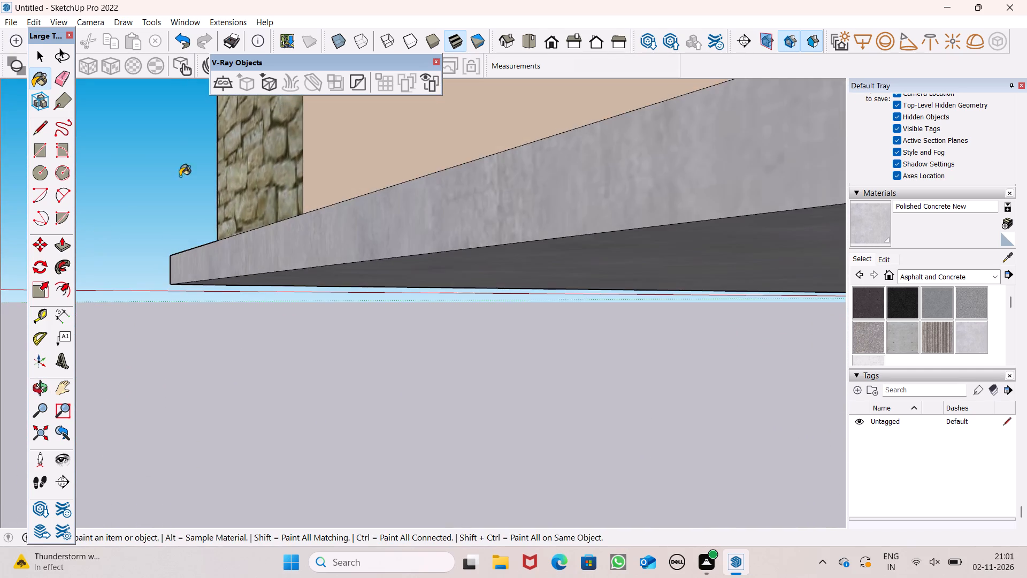
pyautogui.scroll(-6, 214, 149)
pyautogui.moveTo(460, 246); pyautogui.dragTo(233, 307, button='middle')
pyautogui.scroll(-6, 246, 242)
pyautogui.scroll(-6, 350, 258)
pyautogui.scroll(-6, 410, 274)
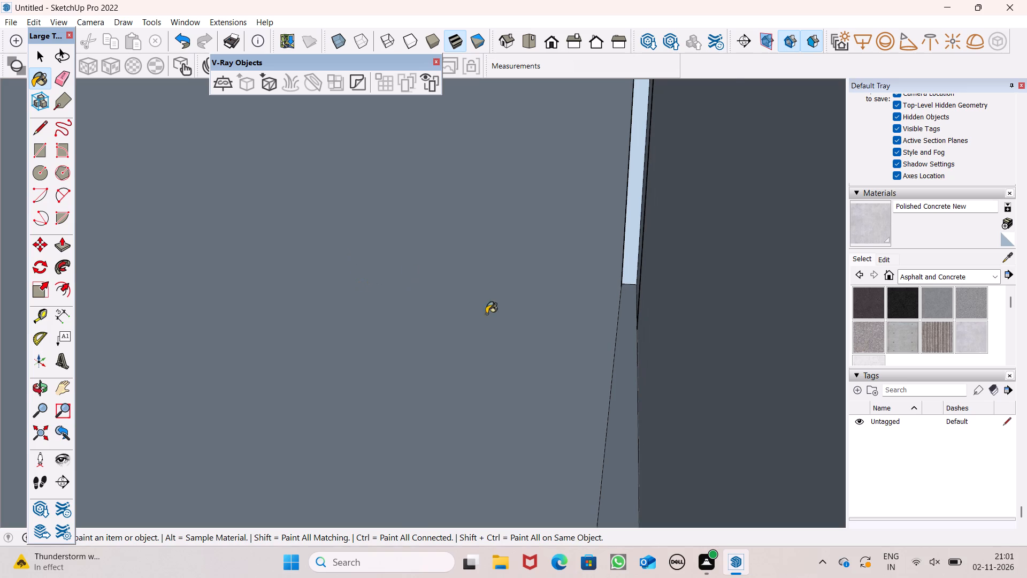
pyautogui.moveTo(518, 316); pyautogui.dragTo(400, 264, button='middle')
pyautogui.click(553, 44)
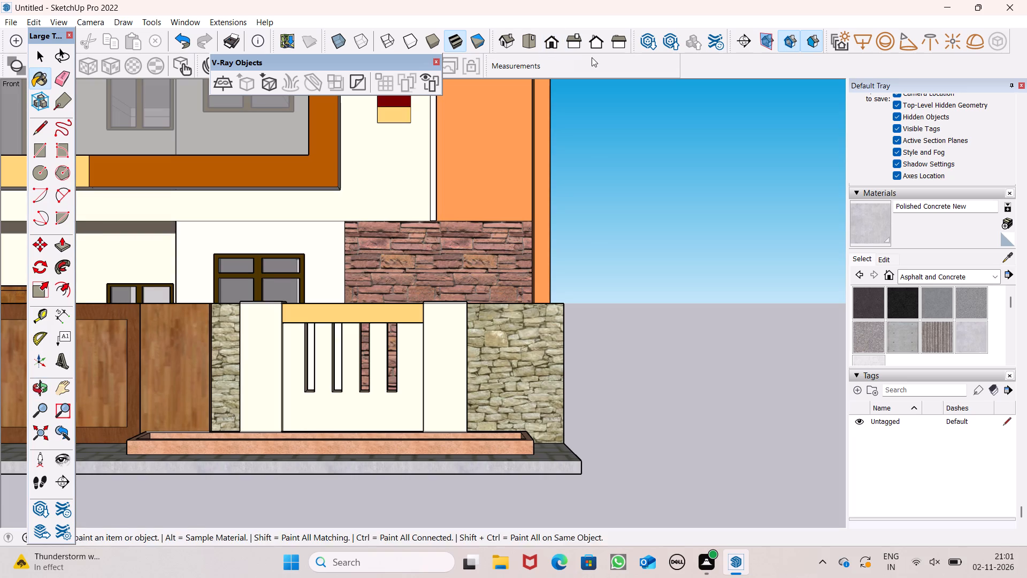
pyautogui.click(616, 42)
pyautogui.scroll(-6, 500, 200)
pyautogui.moveTo(616, 308); pyautogui.dragTo(509, 346, button='middle')
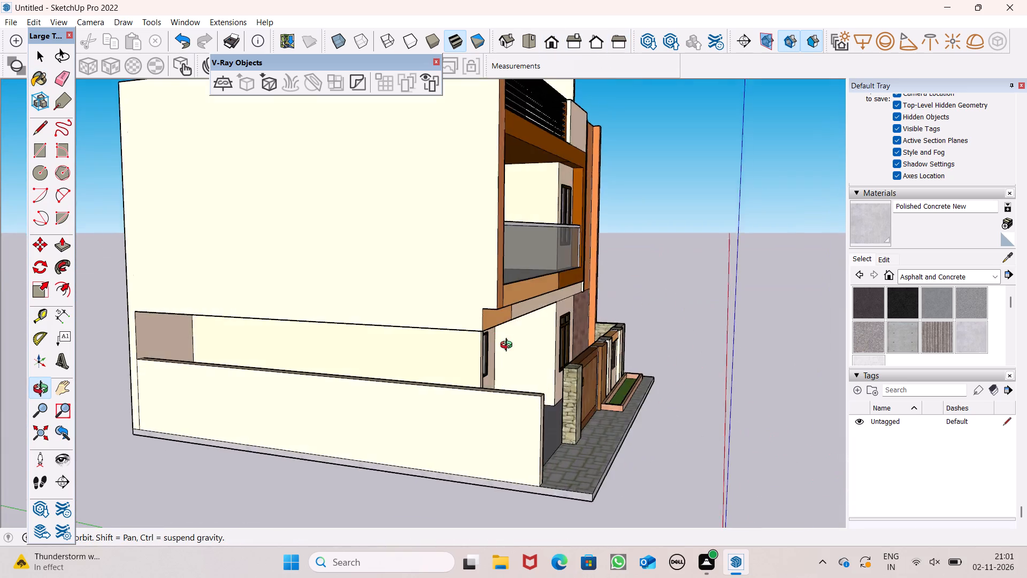
pyautogui.moveTo(509, 346); pyautogui.dragTo(954, 363, button='middle')
pyautogui.scroll(5, 589, 500)
pyautogui.click(587, 481)
# Inspect the base slab's edges and underside and the front of the house from several angles.
pyautogui.scroll(-6, 642, 338)
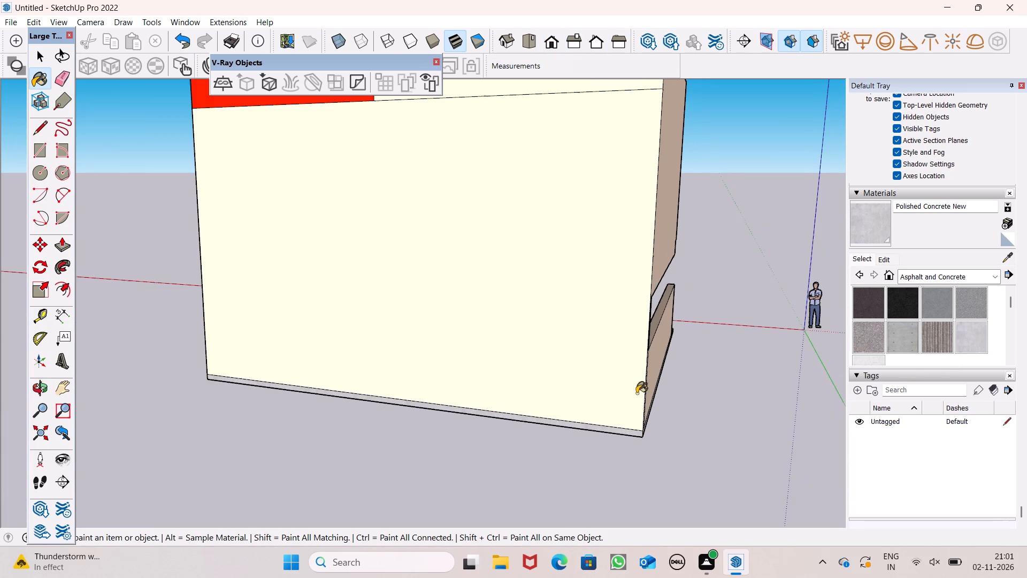
pyautogui.moveTo(448, 390); pyautogui.dragTo(837, 348, button='middle')
pyautogui.scroll(-1, 569, 353)
pyautogui.moveTo(332, 372); pyautogui.dragTo(460, 206, button='middle')
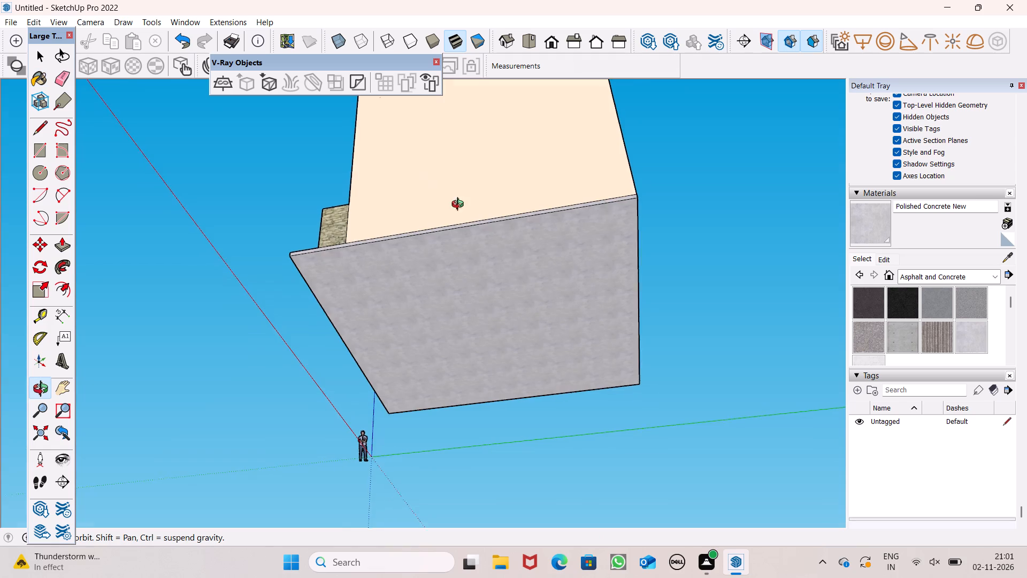
pyautogui.moveTo(460, 206); pyautogui.dragTo(764, 443, button='middle')
pyautogui.moveTo(461, 353); pyautogui.dragTo(695, 412, button='middle')
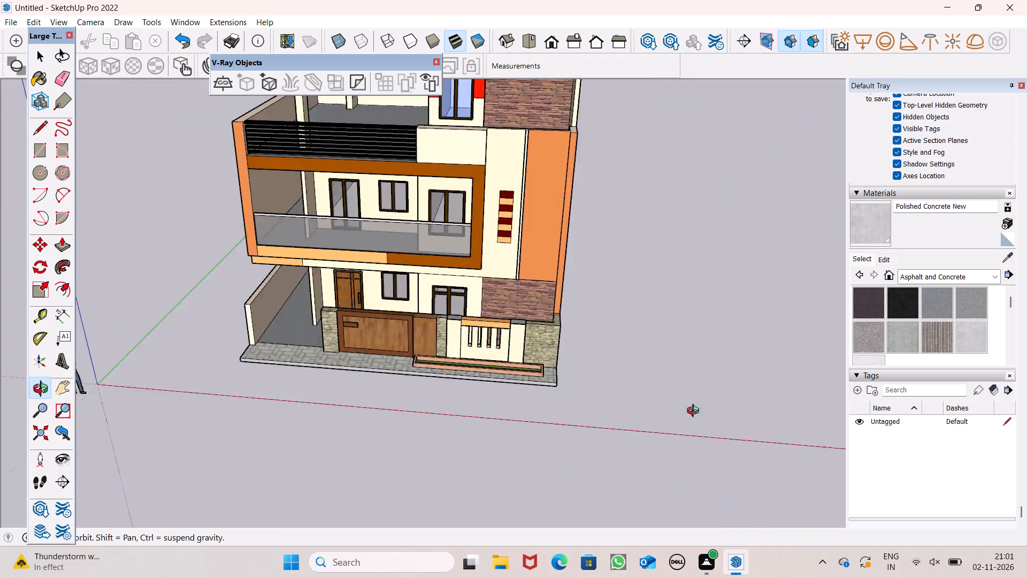
pyautogui.moveTo(695, 412); pyautogui.dragTo(845, 189, button='middle')
pyautogui.scroll(1, 674, 347)
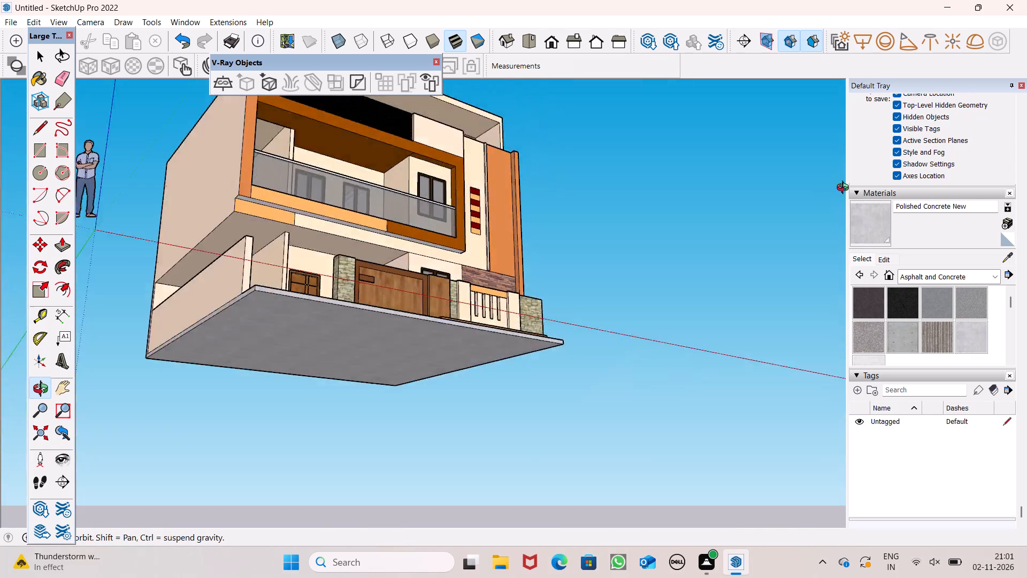
pyautogui.moveTo(845, 189); pyautogui.dragTo(639, 309, button='middle')
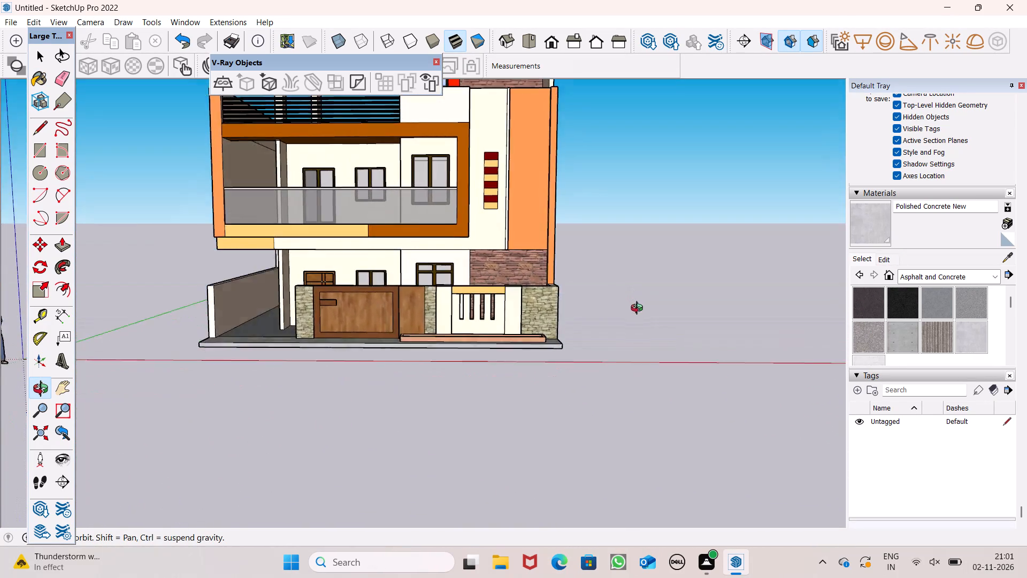
# Inspect the front of the house and the underside of the projecting balcony frame from several angles.
pyautogui.moveTo(639, 309); pyautogui.dragTo(640, 358, button='middle')
pyautogui.middleClick(631, 370)
pyautogui.scroll(4, 558, 316)
pyautogui.scroll(-6, 465, 342)
pyautogui.moveTo(462, 343); pyautogui.dragTo(721, 463, button='middle')
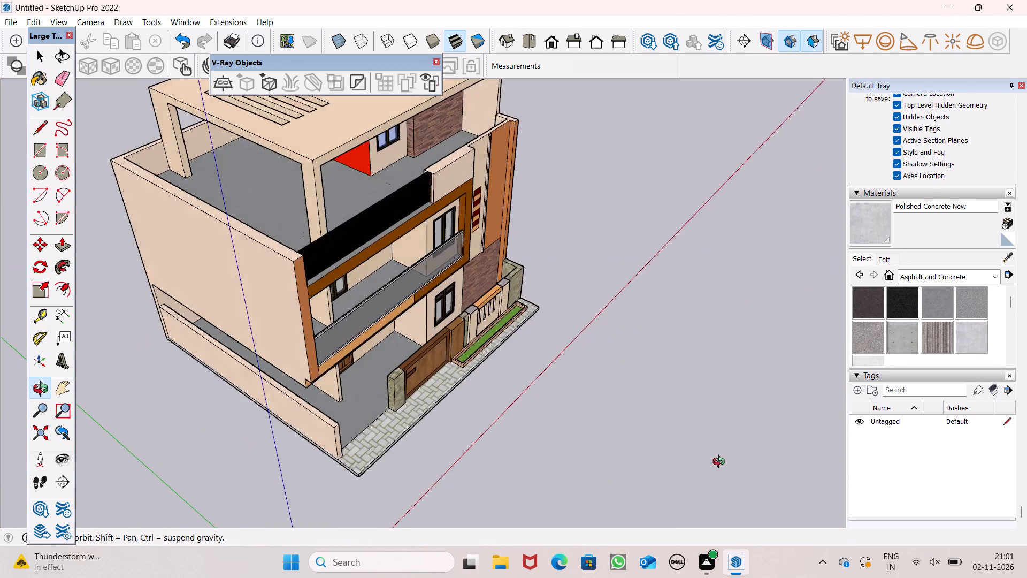
pyautogui.moveTo(721, 463); pyautogui.dragTo(425, 423, button='middle')
pyautogui.scroll(1, 430, 438)
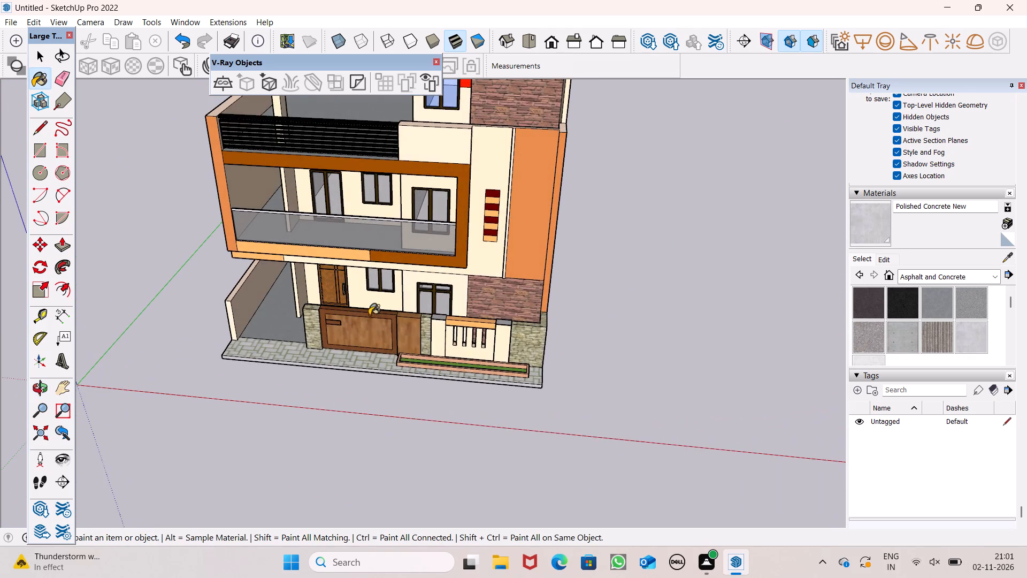
pyautogui.scroll(1, 199, 257)
pyautogui.scroll(-3, 235, 325)
pyautogui.moveTo(306, 325); pyautogui.dragTo(376, 148, button='middle')
pyautogui.scroll(6, 374, 148)
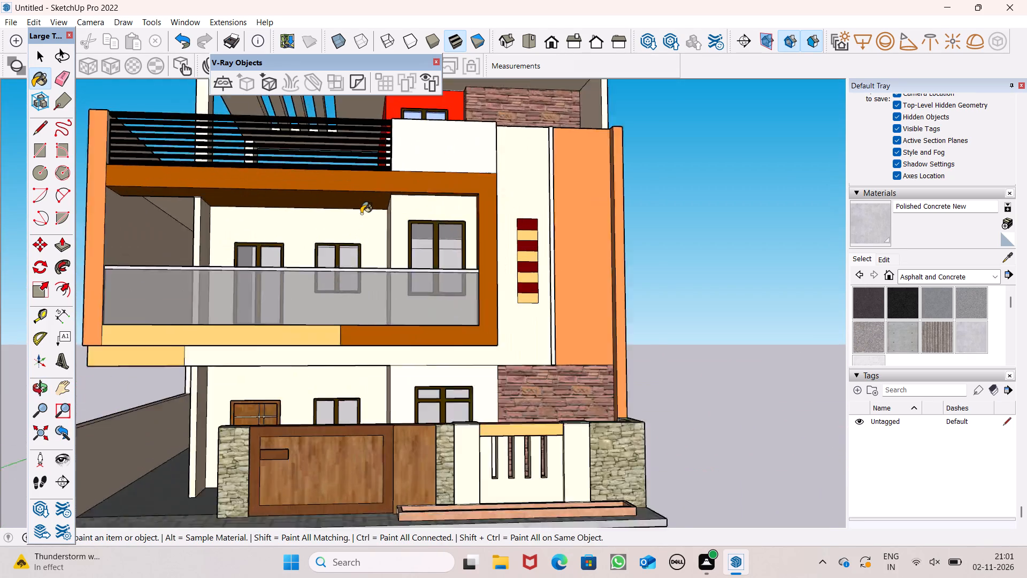
pyautogui.scroll(1, 361, 214)
pyautogui.scroll(-4, 355, 240)
pyautogui.moveTo(366, 324); pyautogui.dragTo(419, 209, button='middle')
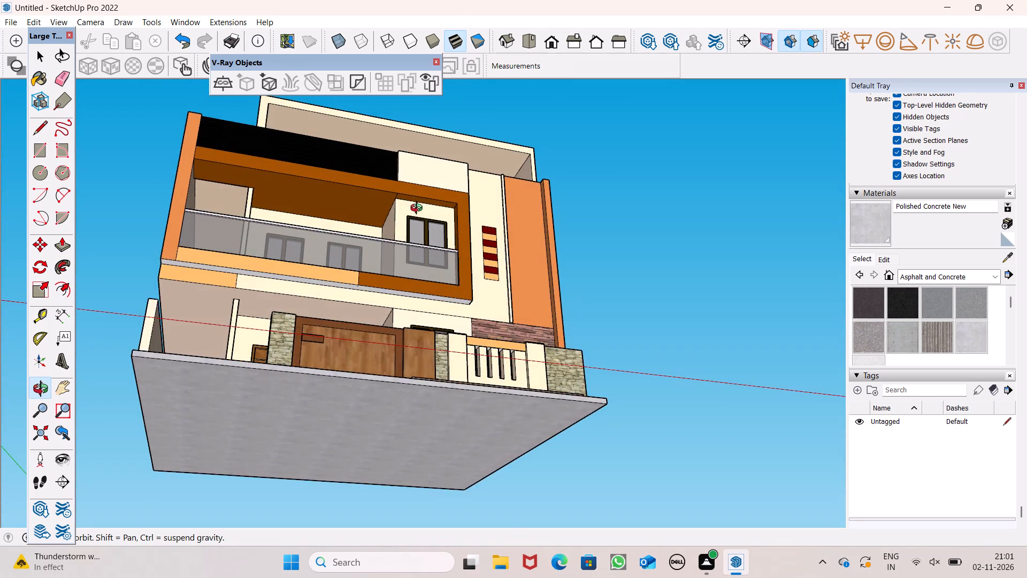
pyautogui.moveTo(419, 209); pyautogui.dragTo(413, 216, button='middle')
pyautogui.click(939, 271)
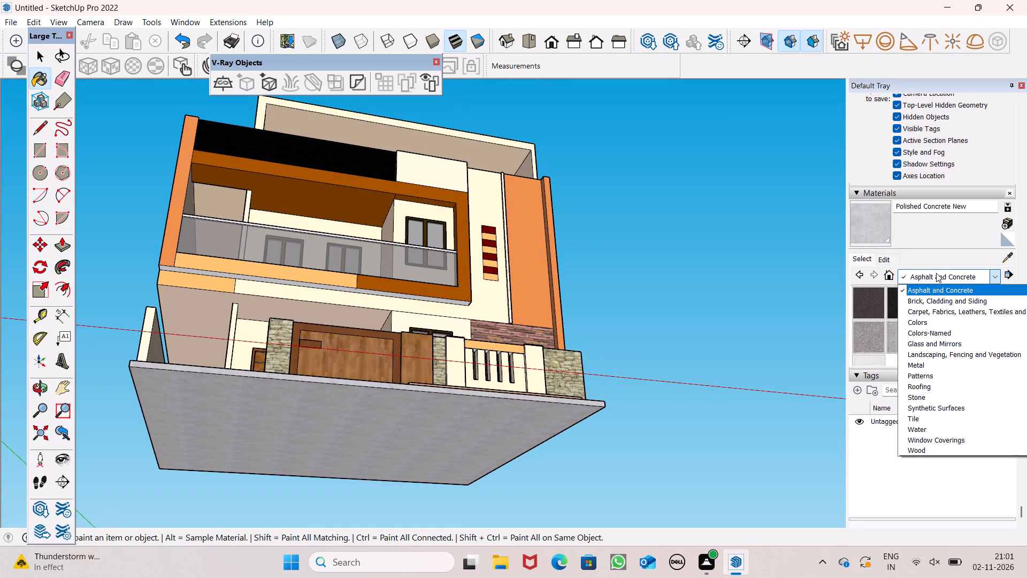
pyautogui.scroll(6, 423, 343)
pyautogui.moveTo(338, 254); pyautogui.dragTo(331, 125, button='middle')
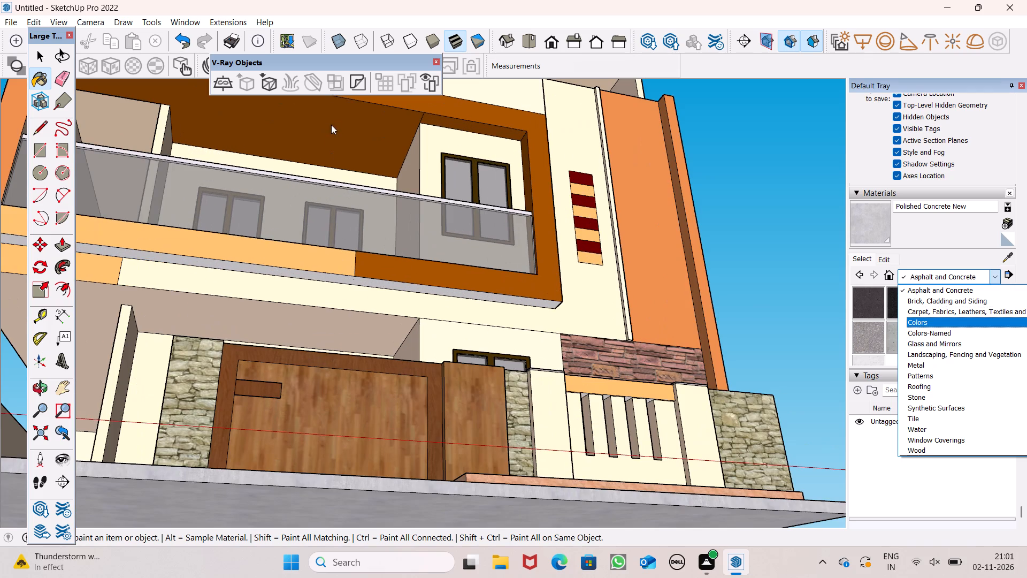
pyautogui.moveTo(331, 125); pyautogui.dragTo(331, 96, button='middle')
pyautogui.scroll(-4, 377, 265)
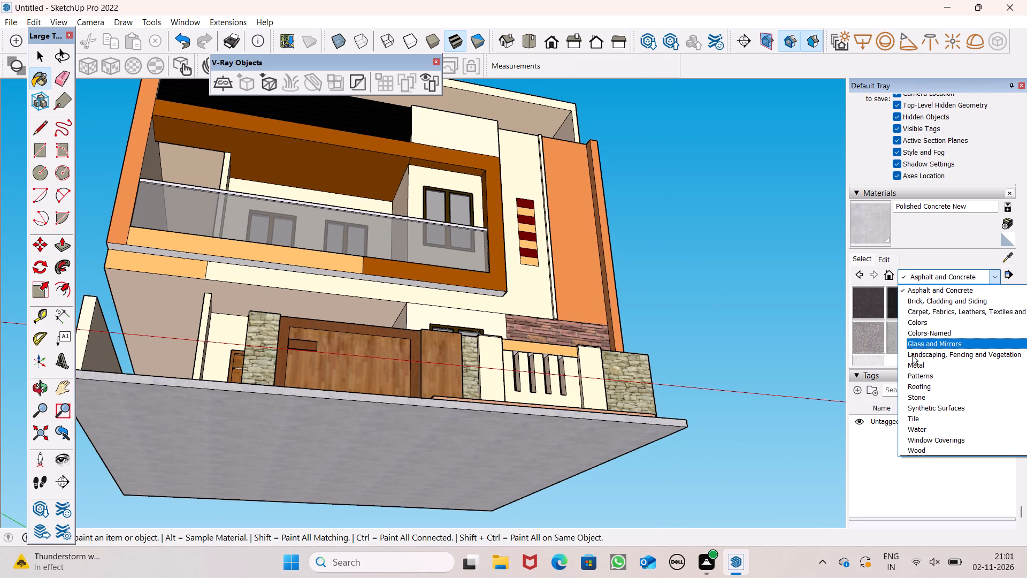
pyautogui.scroll(-2, 619, 363)
pyautogui.moveTo(459, 335); pyautogui.dragTo(388, 266, button='middle')
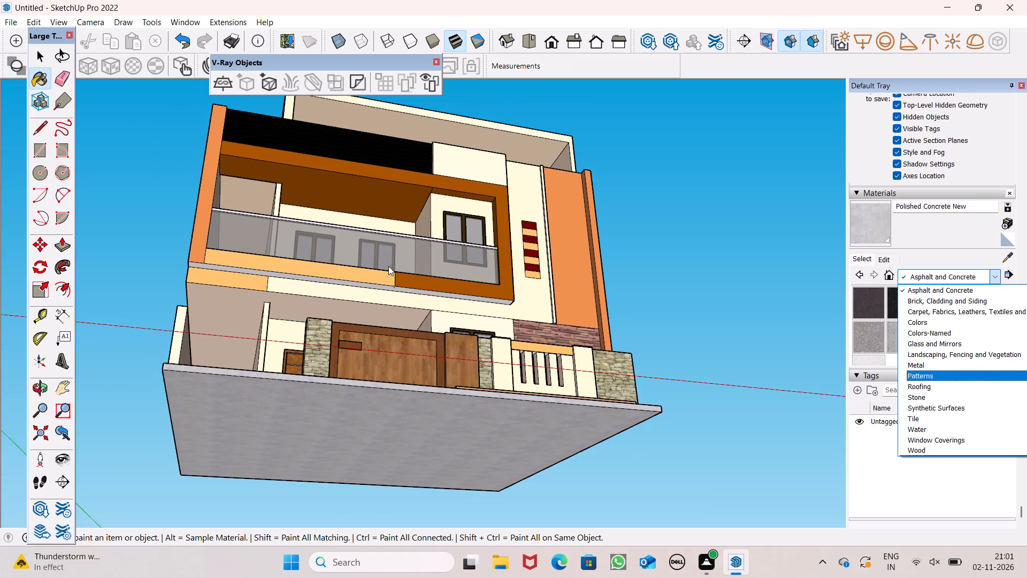
pyautogui.moveTo(388, 266); pyautogui.dragTo(387, 268, button='middle')
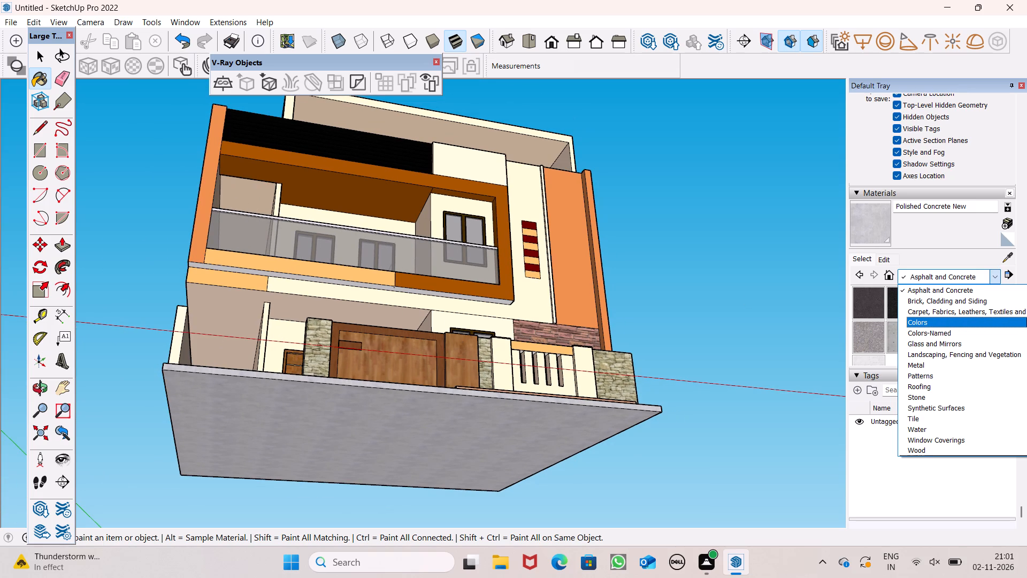
# Draw a dividing line about 11 15/16" long across the balcony frame's underside, where its light orange and brown front bands meet.
pyautogui.click(42, 127)
pyautogui.scroll(6, 433, 342)
pyautogui.scroll(7, 367, 287)
pyautogui.moveTo(346, 333); pyautogui.dragTo(346, 279, button='middle')
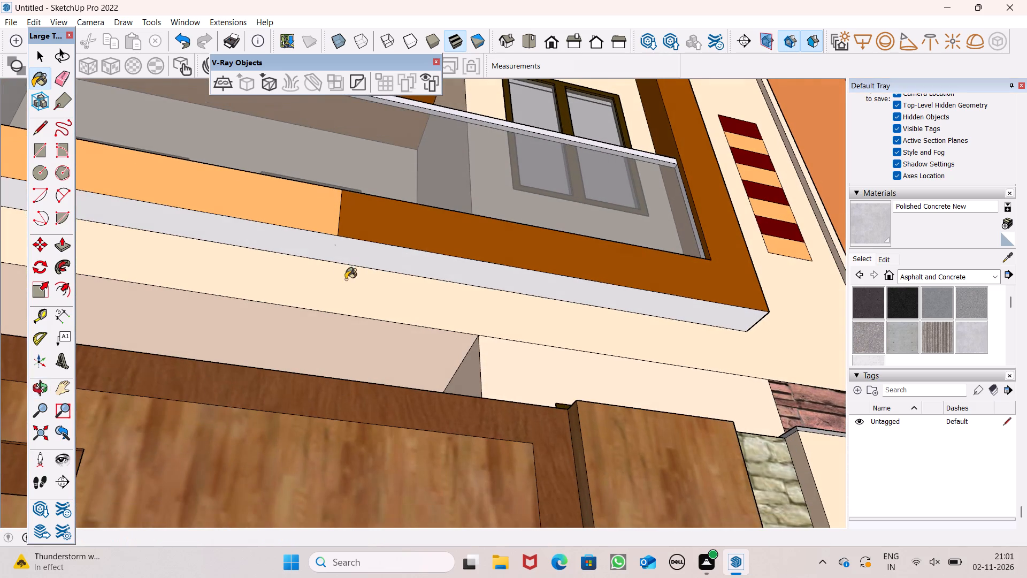
pyautogui.click(36, 130)
pyautogui.scroll(5, 357, 273)
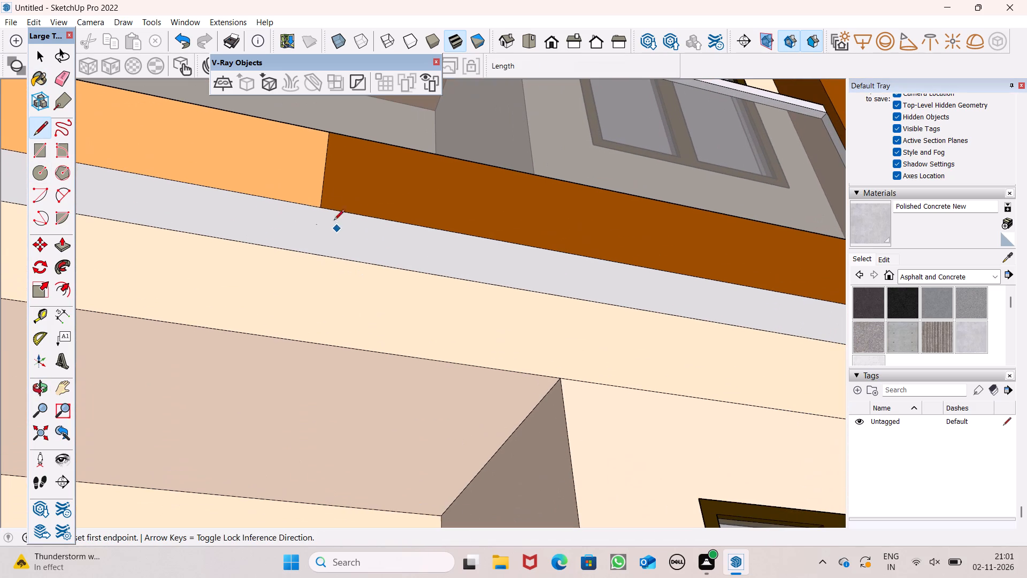
pyautogui.click(325, 206)
pyautogui.click(312, 252)
# Paint the balcony frame's underside below the light orange band with Color C03 from the Colors collection.
pyautogui.click(964, 276)
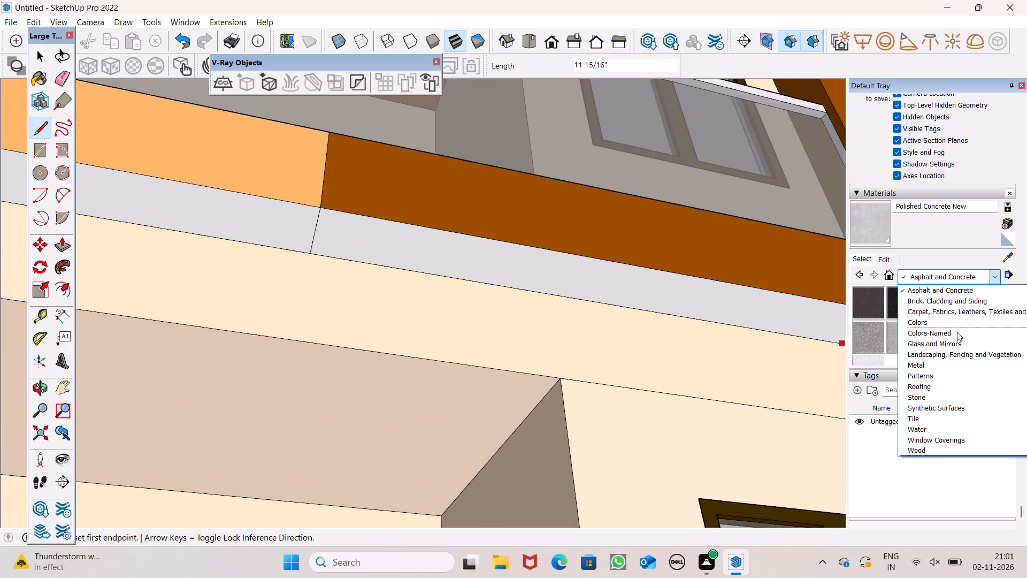
pyautogui.click(944, 323)
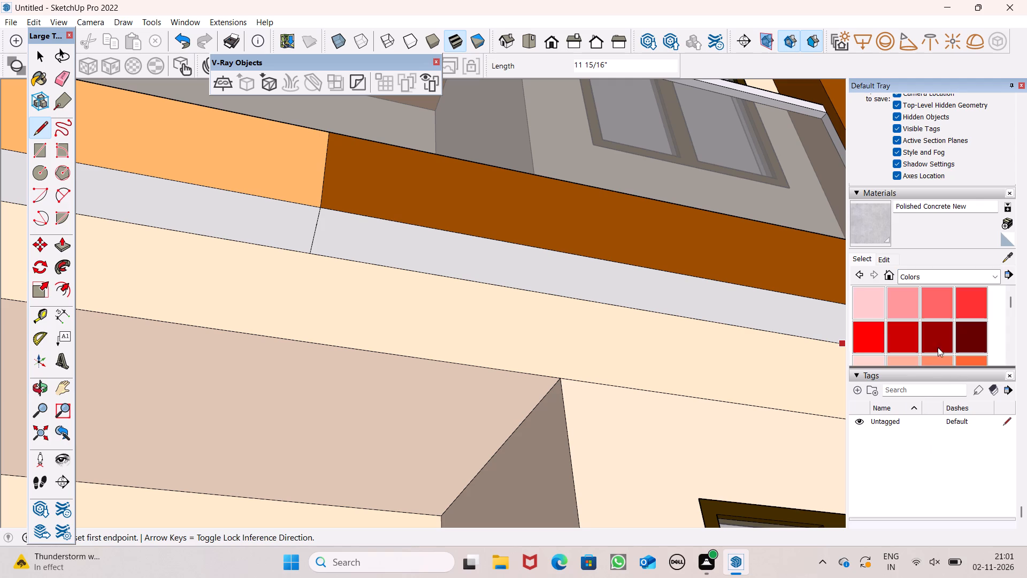
pyautogui.scroll(-2, 935, 333)
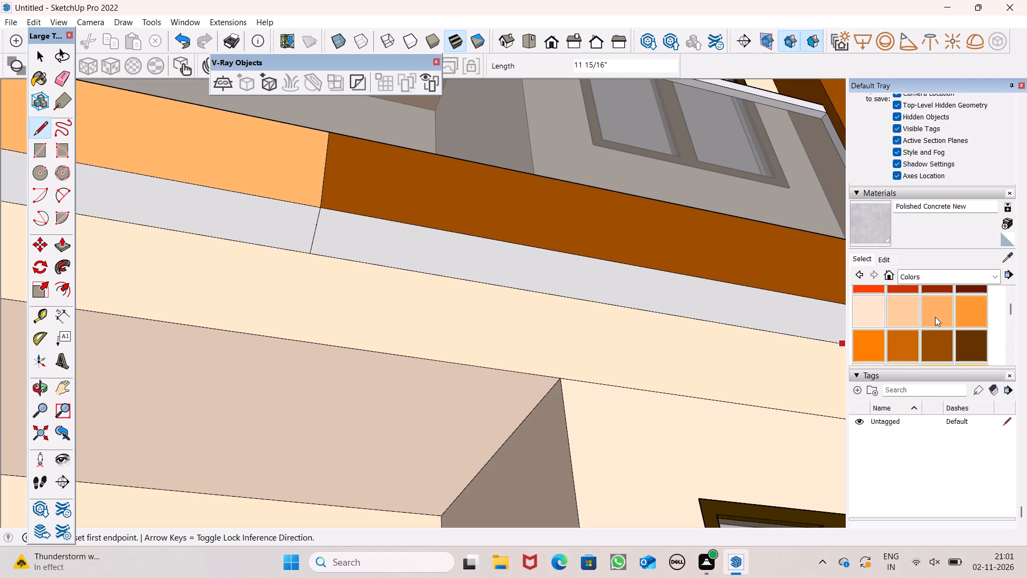
pyautogui.click(935, 315)
pyautogui.click(211, 222)
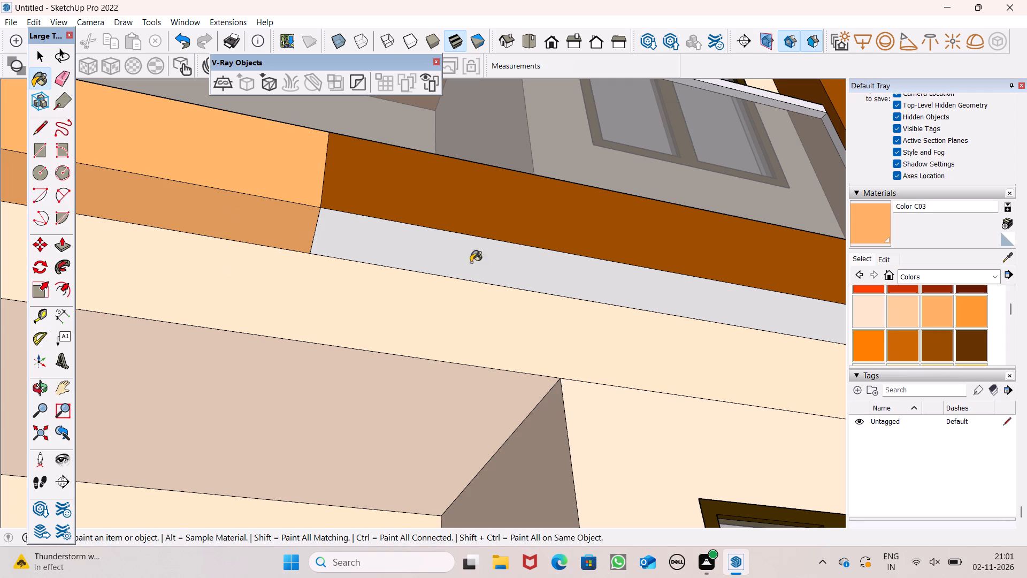
# Paint the rest of the balcony frame's underside, below the brown band, with Color C07.
pyautogui.scroll(-6, 647, 259)
pyautogui.scroll(-4, 539, 225)
pyautogui.moveTo(531, 240); pyautogui.dragTo(524, 247, button='middle')
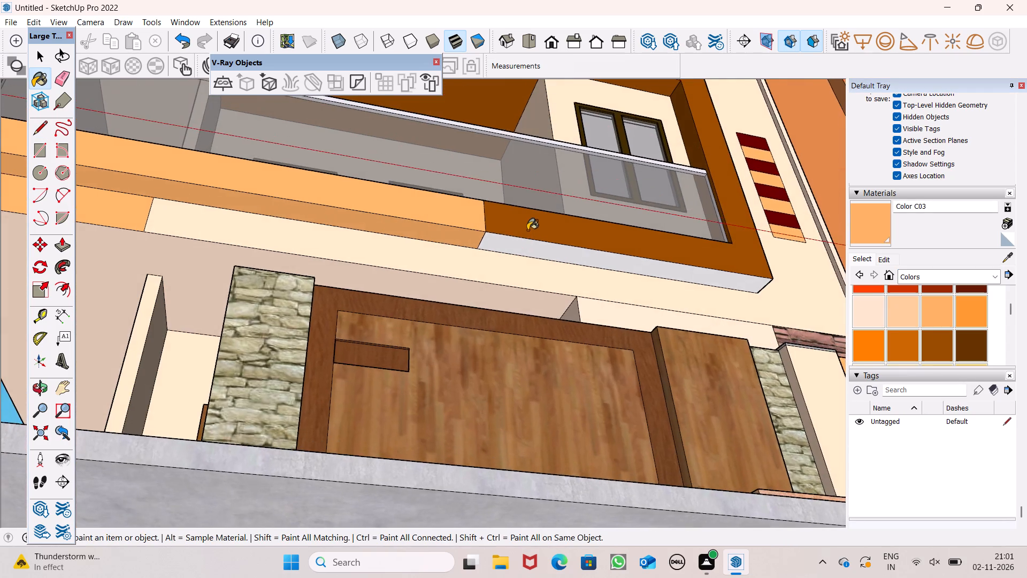
pyautogui.scroll(-7, 527, 230)
pyautogui.moveTo(551, 257); pyautogui.dragTo(493, 244, button='middle')
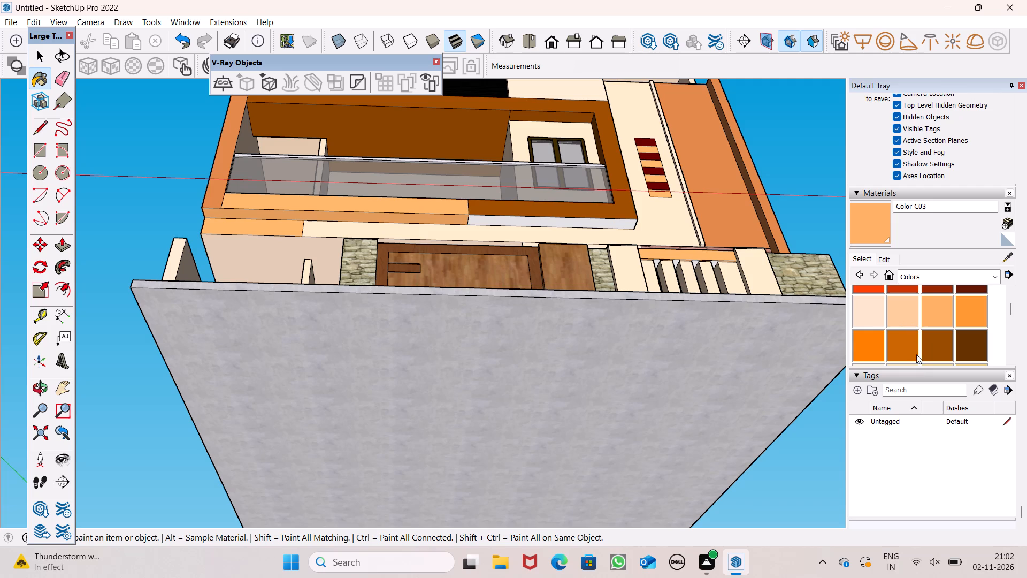
pyautogui.click(928, 348)
pyautogui.scroll(6, 675, 239)
pyautogui.click(558, 210)
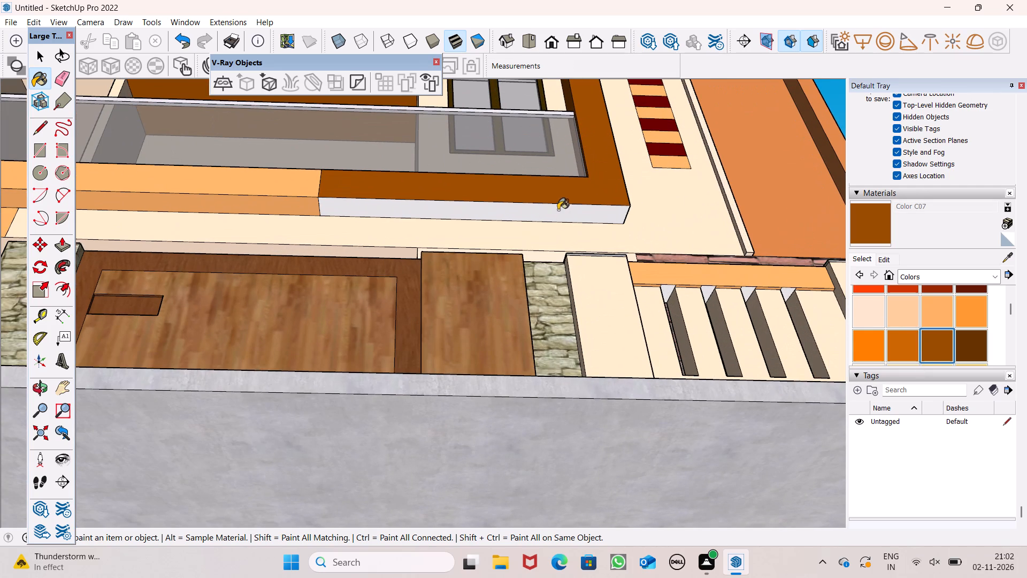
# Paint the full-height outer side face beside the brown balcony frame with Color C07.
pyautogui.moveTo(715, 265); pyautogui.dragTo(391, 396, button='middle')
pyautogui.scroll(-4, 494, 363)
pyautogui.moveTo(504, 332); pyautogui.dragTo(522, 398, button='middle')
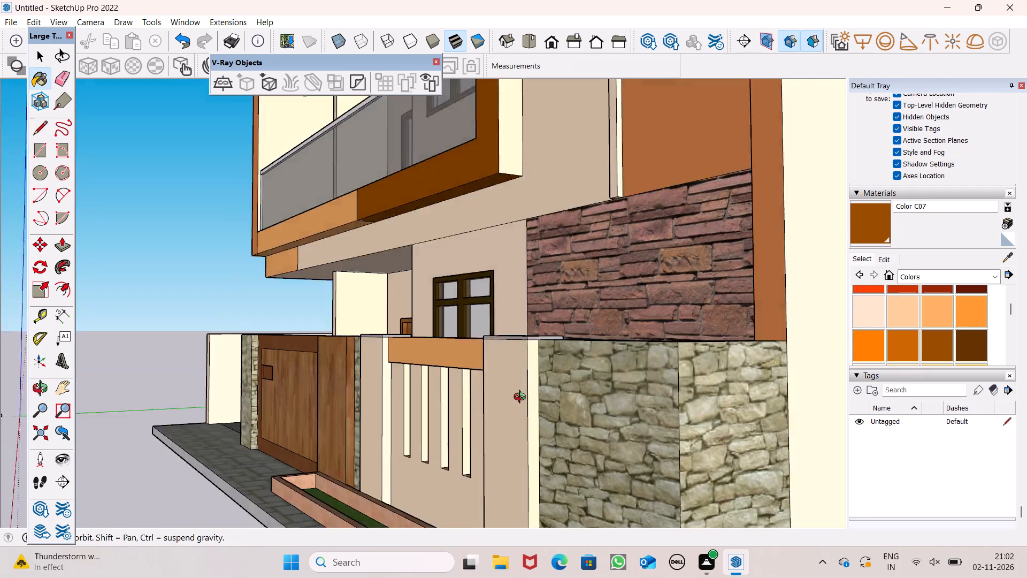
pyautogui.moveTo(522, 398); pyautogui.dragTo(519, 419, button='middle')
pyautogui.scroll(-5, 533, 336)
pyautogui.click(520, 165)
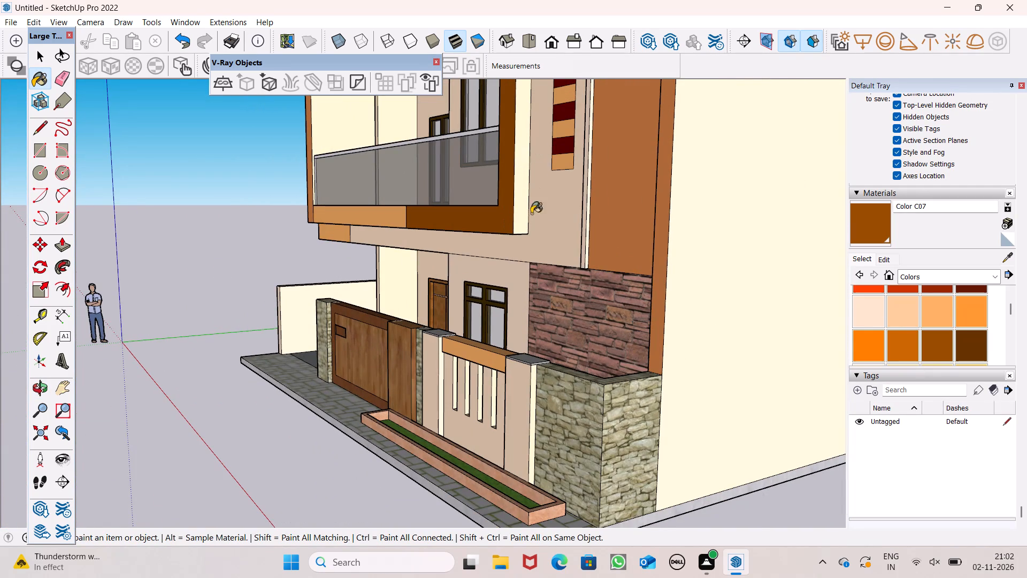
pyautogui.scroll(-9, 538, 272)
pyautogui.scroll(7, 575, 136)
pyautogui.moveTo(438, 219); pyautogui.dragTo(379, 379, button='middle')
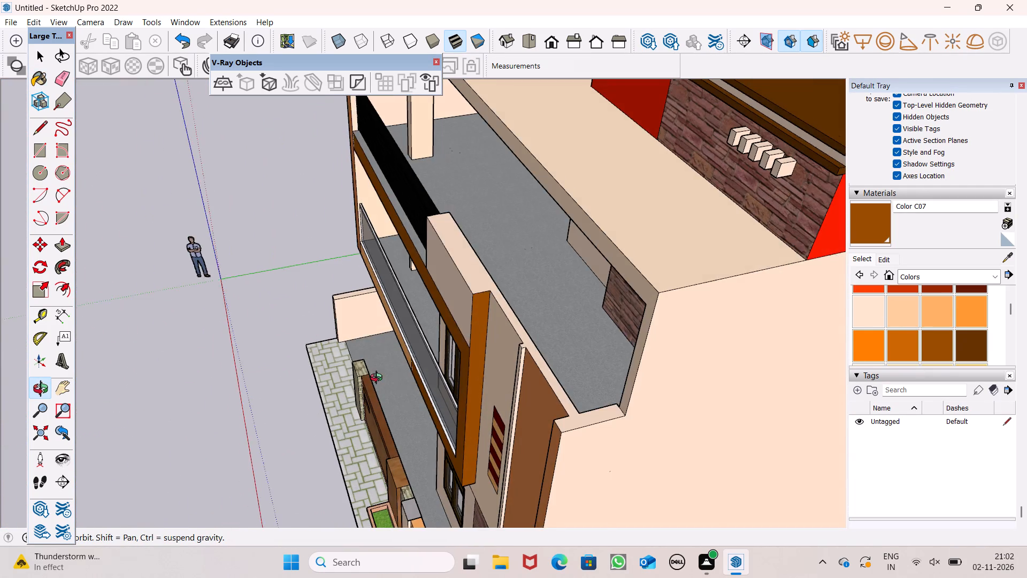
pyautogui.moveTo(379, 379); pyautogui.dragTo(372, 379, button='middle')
# Undo the side-face painting and draw a line about 11 15/16" across that face, level with the brown frame's top edge.
pyautogui.click(34, 131)
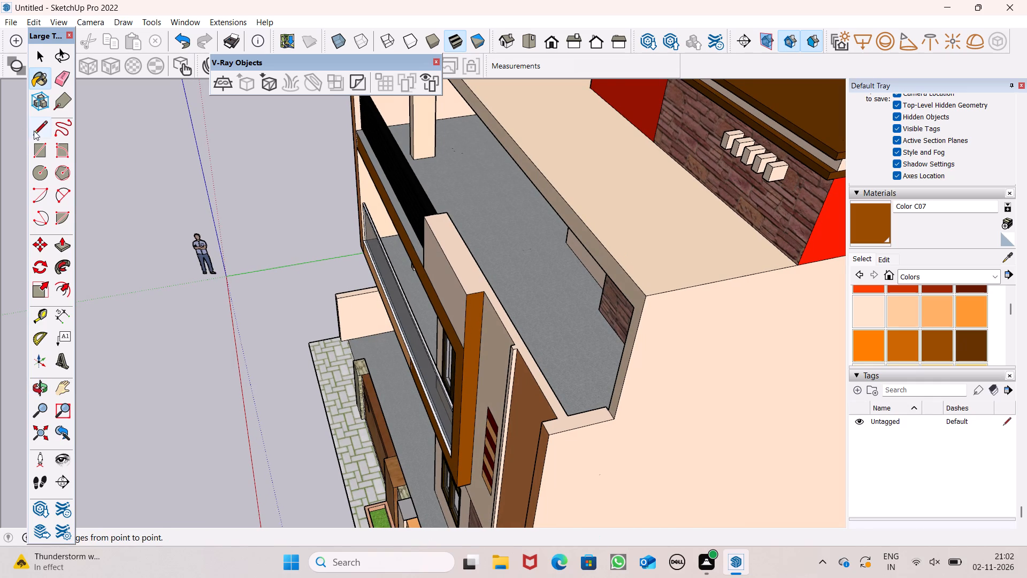
pyautogui.scroll(2, 573, 451)
pyautogui.moveTo(461, 371); pyautogui.dragTo(489, 307, button='middle')
pyautogui.scroll(1, 489, 307)
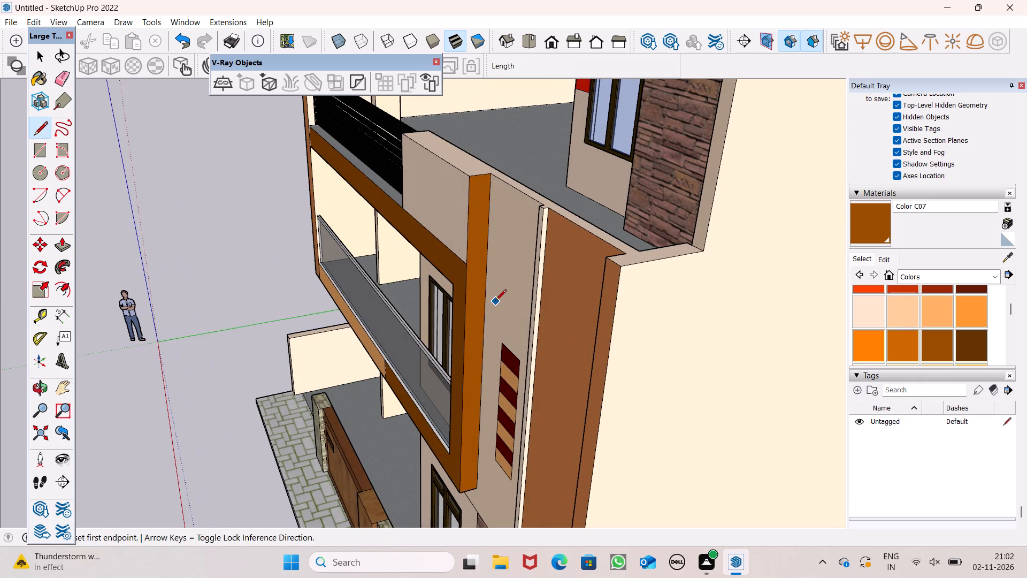
pyautogui.hotkey('ctrl', 'z')
pyautogui.scroll(4, 477, 255)
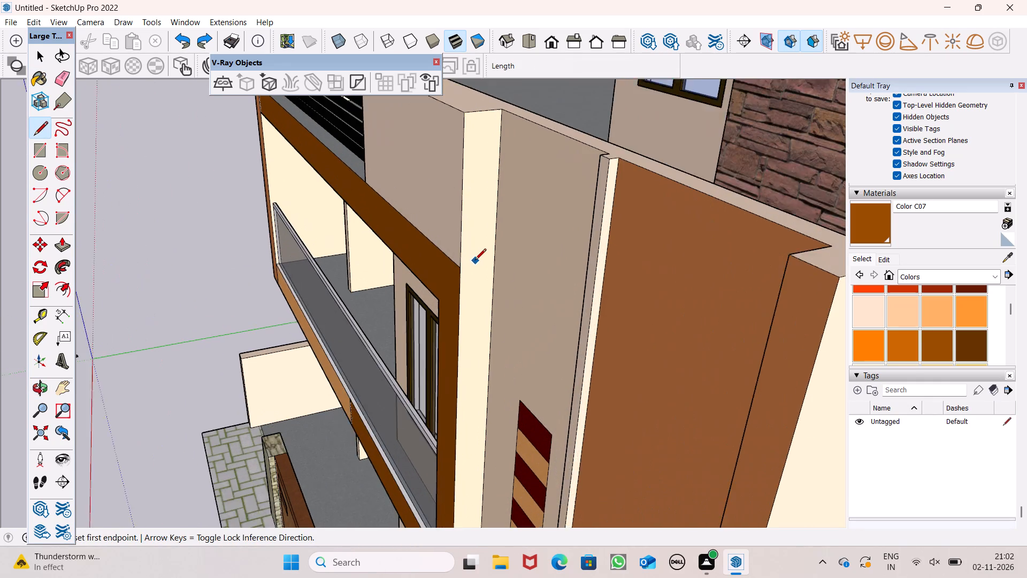
pyautogui.scroll(2, 475, 261)
pyautogui.click(459, 273)
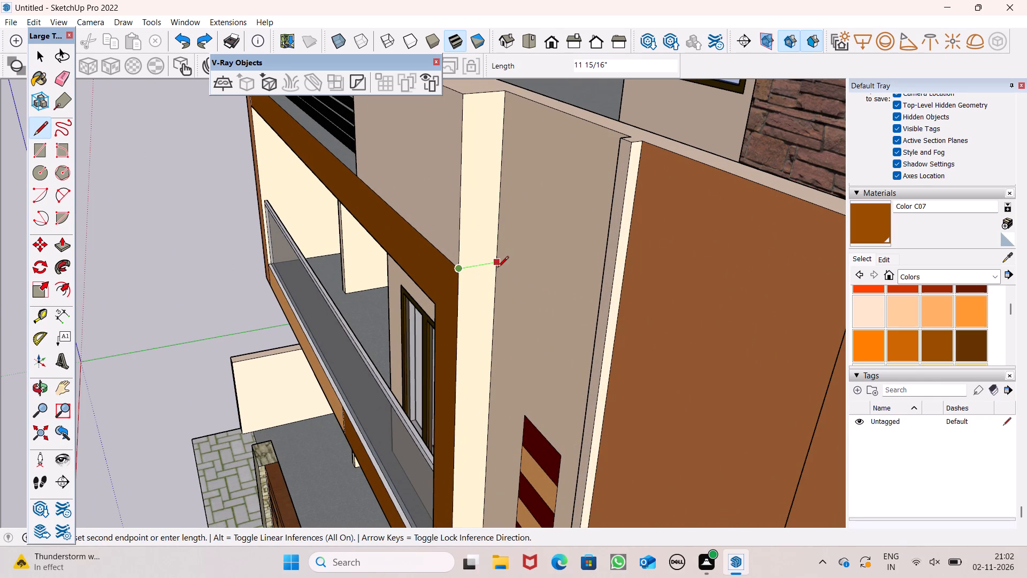
pyautogui.click(499, 268)
# Paint the part of the balcony frame's outer side face below the dividing line with Color C07.
pyautogui.click(864, 230)
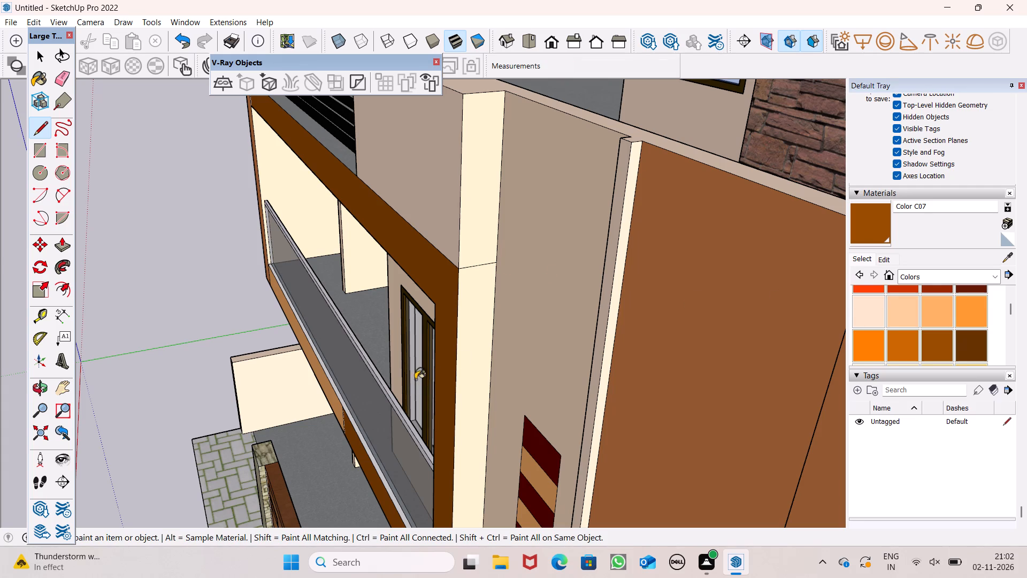
pyautogui.click(469, 361)
# Examine the painted balcony frame and the whole front facade from below, straight on and above.
pyautogui.scroll(-5, 469, 347)
pyautogui.moveTo(411, 366); pyautogui.dragTo(754, 267, button='middle')
pyautogui.scroll(1, 754, 267)
pyautogui.scroll(-4, 695, 336)
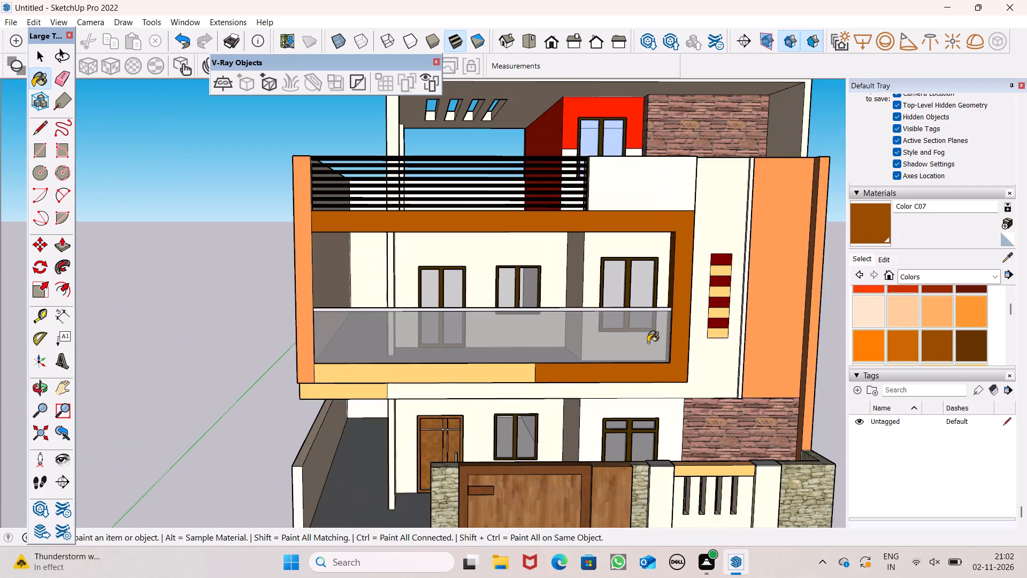
pyautogui.moveTo(648, 343); pyautogui.dragTo(558, 185, button='middle')
pyautogui.scroll(4, 461, 360)
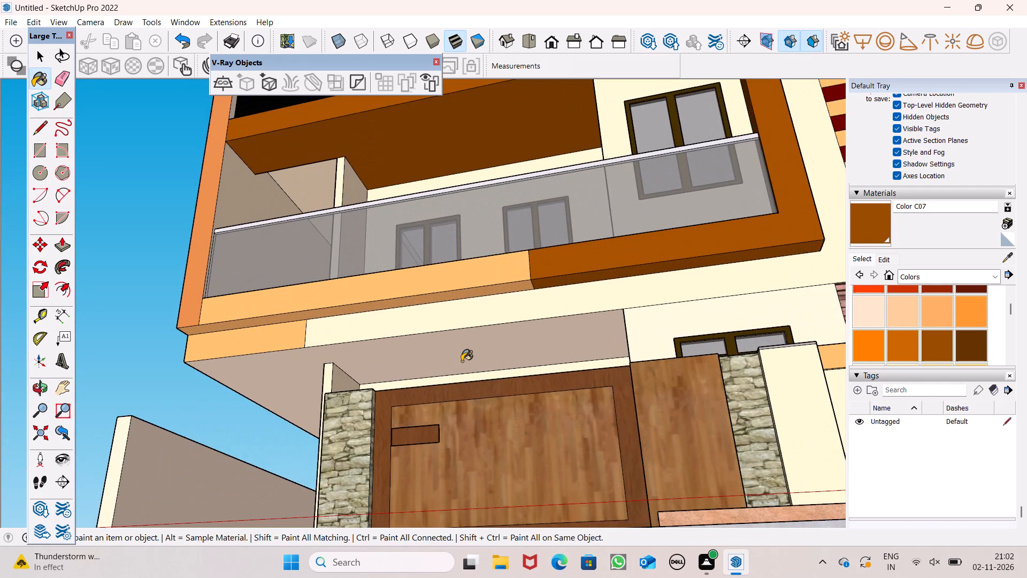
pyautogui.moveTo(462, 362); pyautogui.dragTo(462, 355)
pyautogui.scroll(-5, 458, 345)
pyautogui.moveTo(541, 419); pyautogui.dragTo(644, 482, button='middle')
pyautogui.scroll(1, 641, 410)
pyautogui.scroll(-4, 543, 275)
pyautogui.moveTo(530, 346); pyautogui.dragTo(565, 401, button='middle')
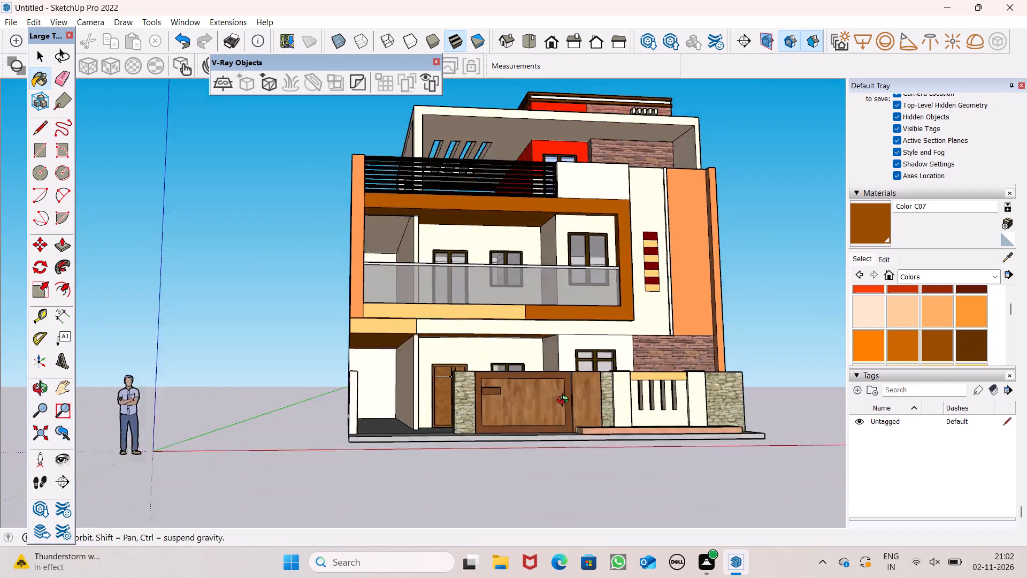
pyautogui.moveTo(565, 401); pyautogui.dragTo(655, 547, button='middle')
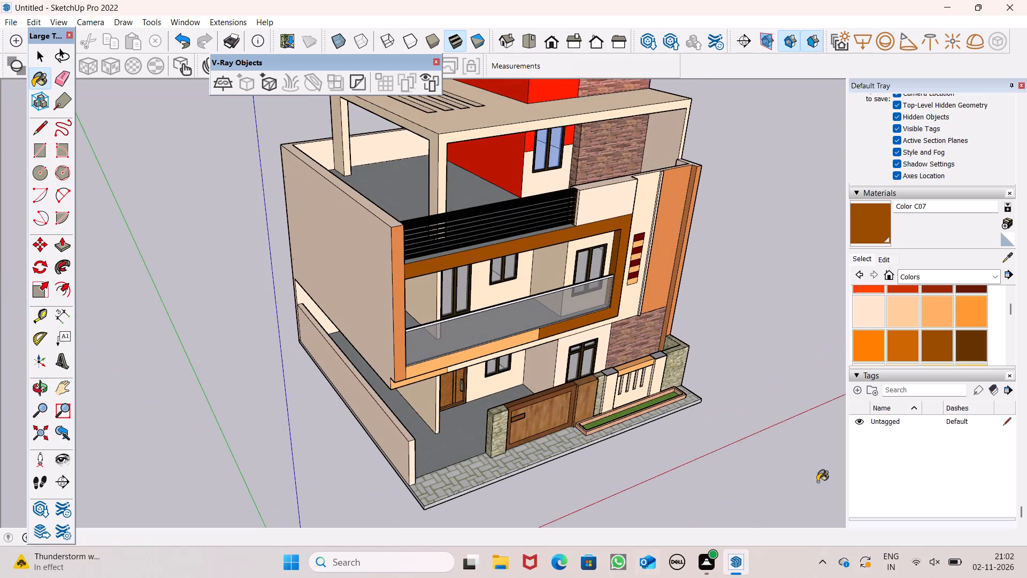
pyautogui.moveTo(817, 482); pyautogui.dragTo(728, 478, button='middle')
pyautogui.press('space')
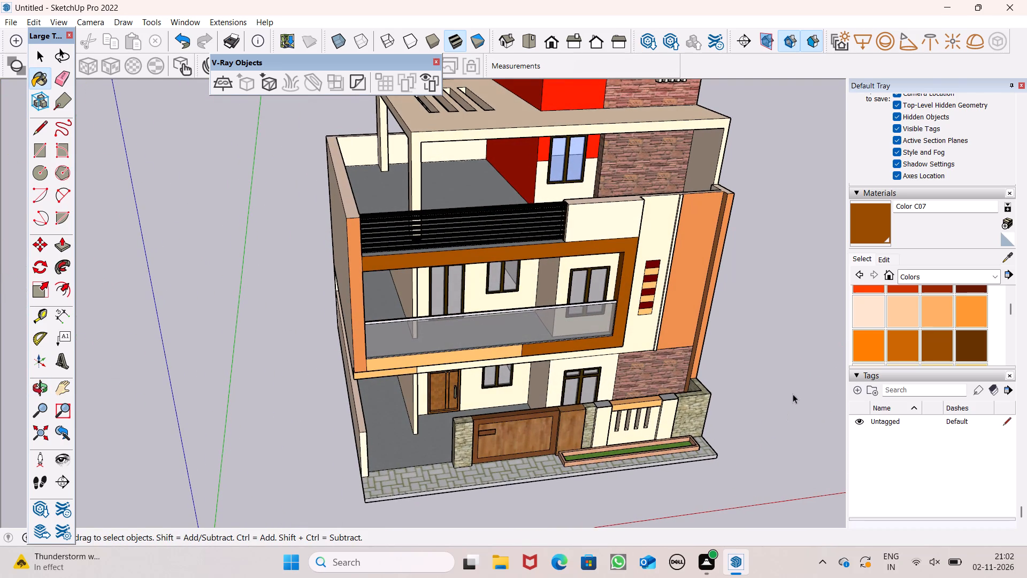
# Examine the overall house, including its roof, side walls and rear walls, from all around.
pyautogui.scroll(-4, 550, 242)
pyautogui.moveTo(550, 243); pyautogui.dragTo(486, 198, button='middle')
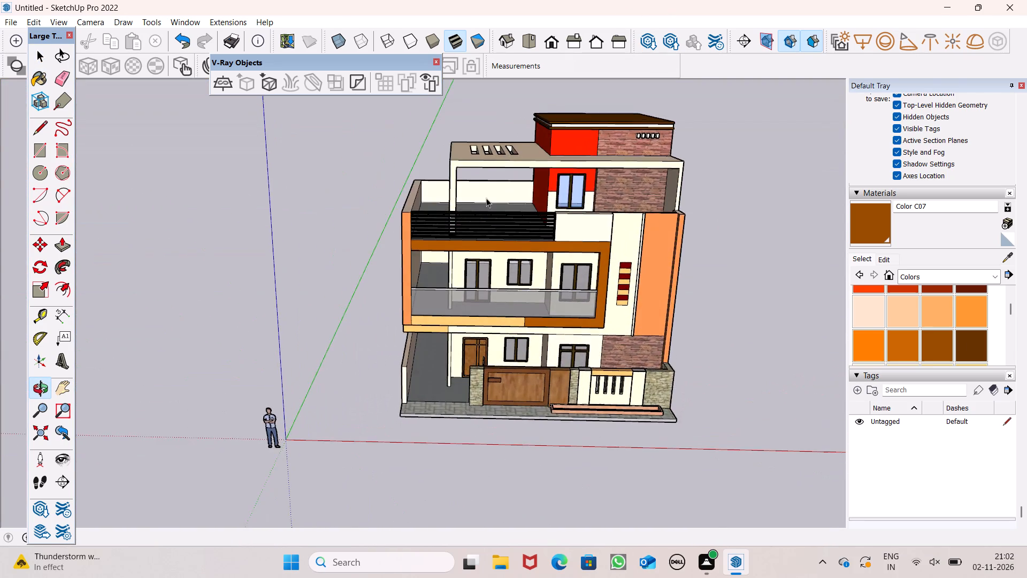
pyautogui.scroll(-5, 462, 206)
pyautogui.moveTo(707, 184); pyautogui.dragTo(76, 265, button='middle')
pyautogui.scroll(1, 76, 265)
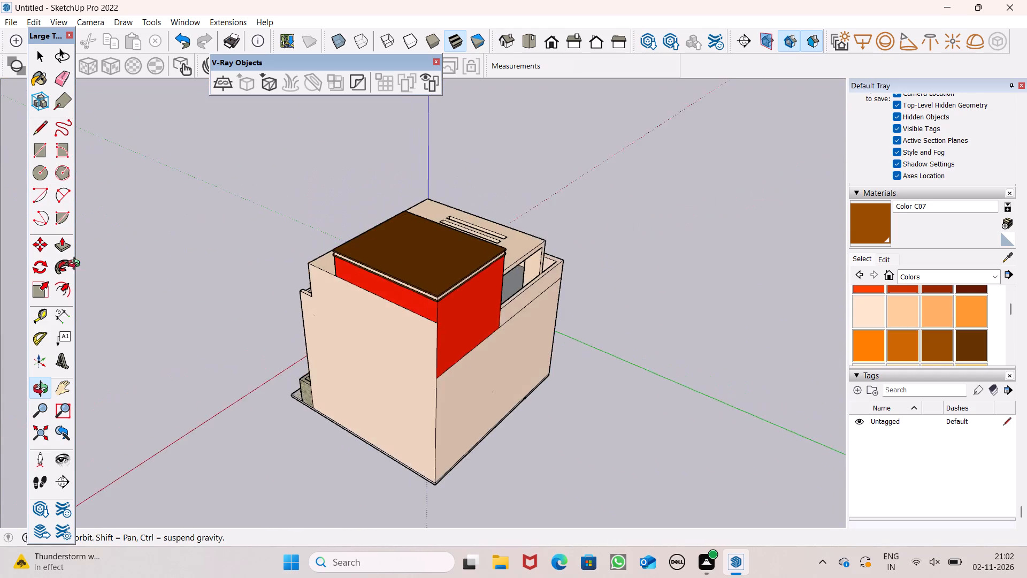
pyautogui.moveTo(76, 265); pyautogui.dragTo(44, 253, button='middle')
pyautogui.moveTo(467, 285); pyautogui.dragTo(86, 206, button='middle')
pyautogui.scroll(3, 242, 278)
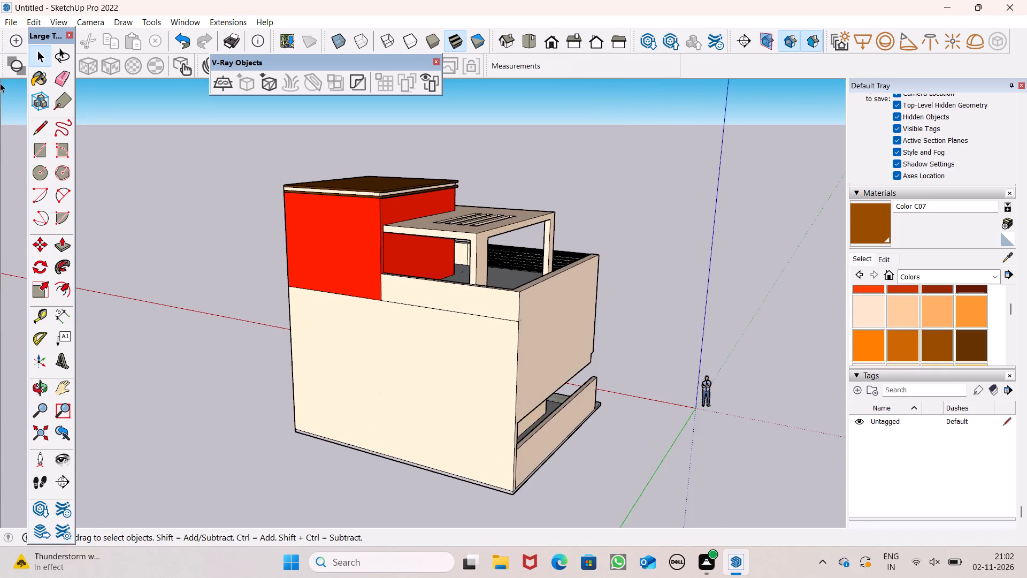
# Erase the horizontal line across the cream side wall below the parapet and the vertical line near the red tower's corner.
pyautogui.click(53, 81)
pyautogui.click(431, 308)
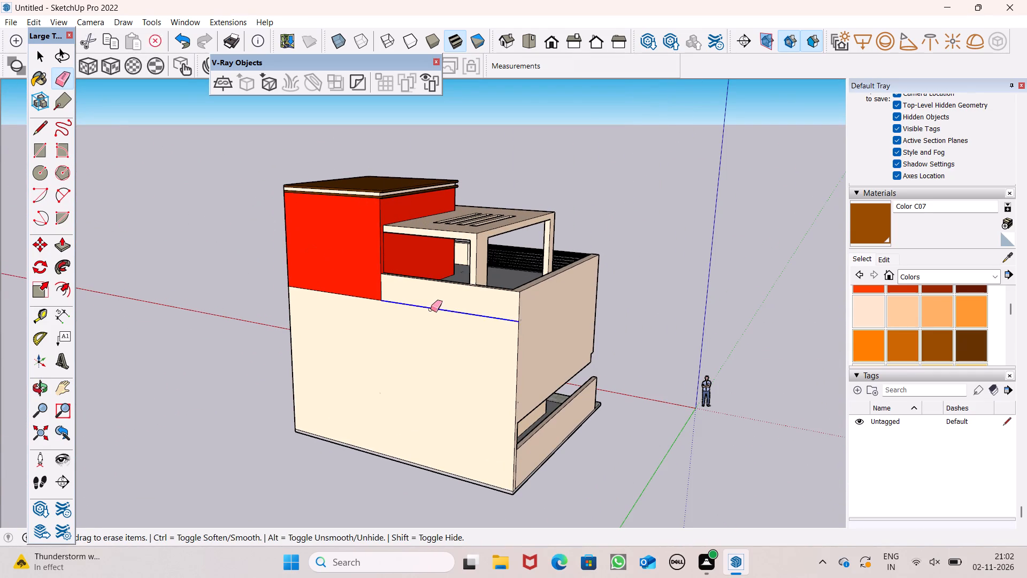
pyautogui.scroll(8, 392, 242)
pyautogui.moveTo(382, 254); pyautogui.dragTo(392, 250)
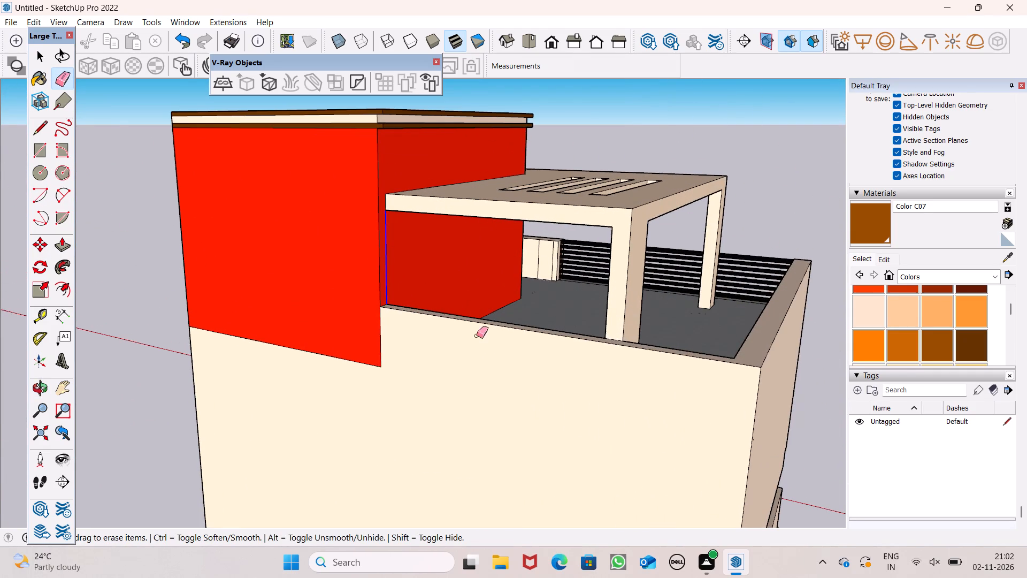
# Examine the cleaned side wall and the front facade of the house from below, straight on and above.
pyautogui.moveTo(456, 318); pyautogui.dragTo(1026, 231, button='middle')
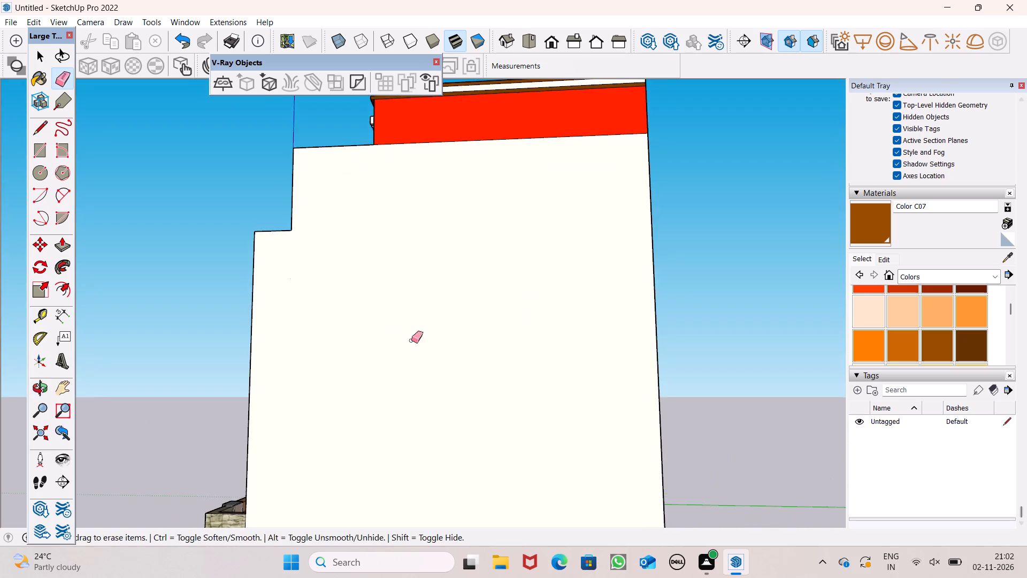
pyautogui.moveTo(386, 348); pyautogui.dragTo(935, 455, button='middle')
pyautogui.scroll(-4, 496, 328)
pyautogui.moveTo(496, 458); pyautogui.dragTo(424, 326, button='middle')
pyautogui.scroll(1, 424, 326)
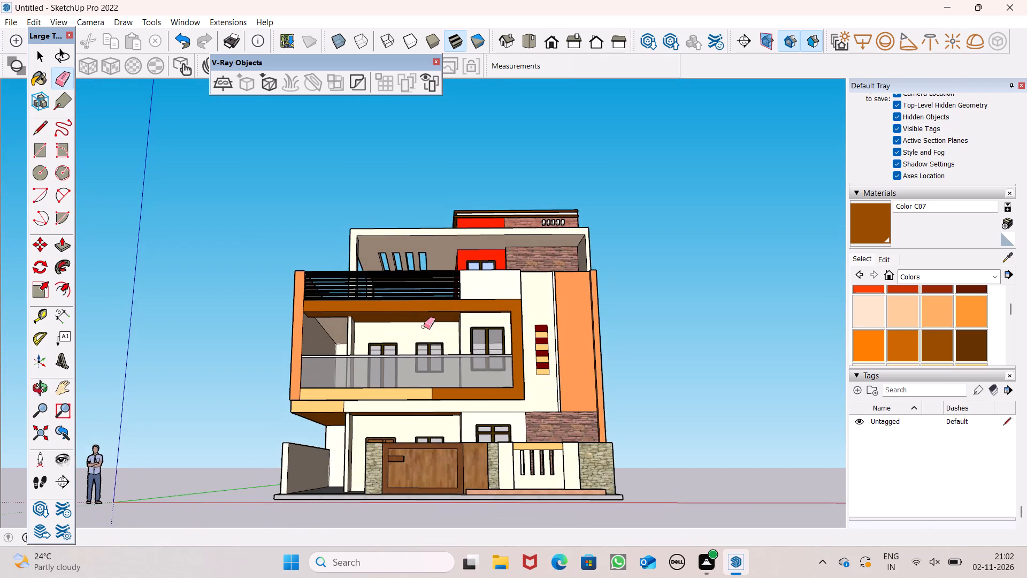
pyautogui.scroll(-2, 424, 326)
pyautogui.press('space')
pyautogui.moveTo(424, 326); pyautogui.dragTo(453, 503, button='middle')
pyautogui.scroll(3, 550, 509)
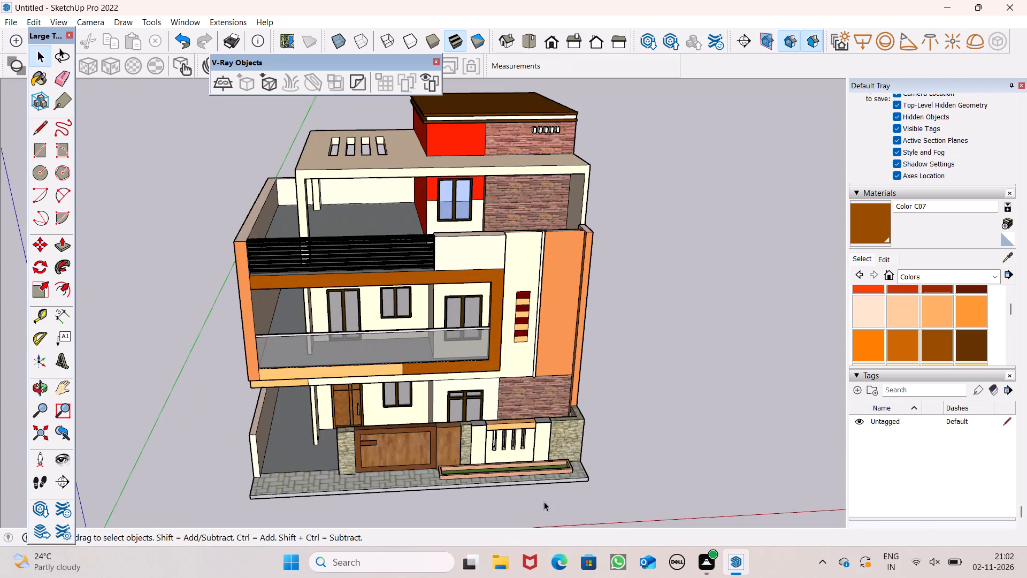
pyautogui.moveTo(541, 496); pyautogui.dragTo(515, 469, button='middle')
pyautogui.scroll(1, 515, 469)
# Search the 3D Warehouse component library for "plants".
pyautogui.scroll(4, 914, 342)
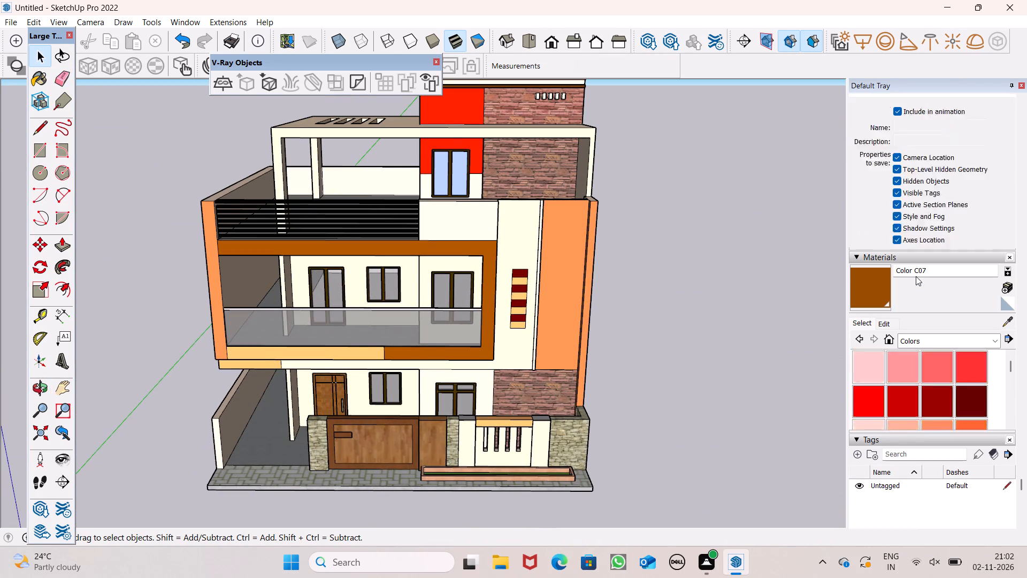
pyautogui.scroll(11, 916, 276)
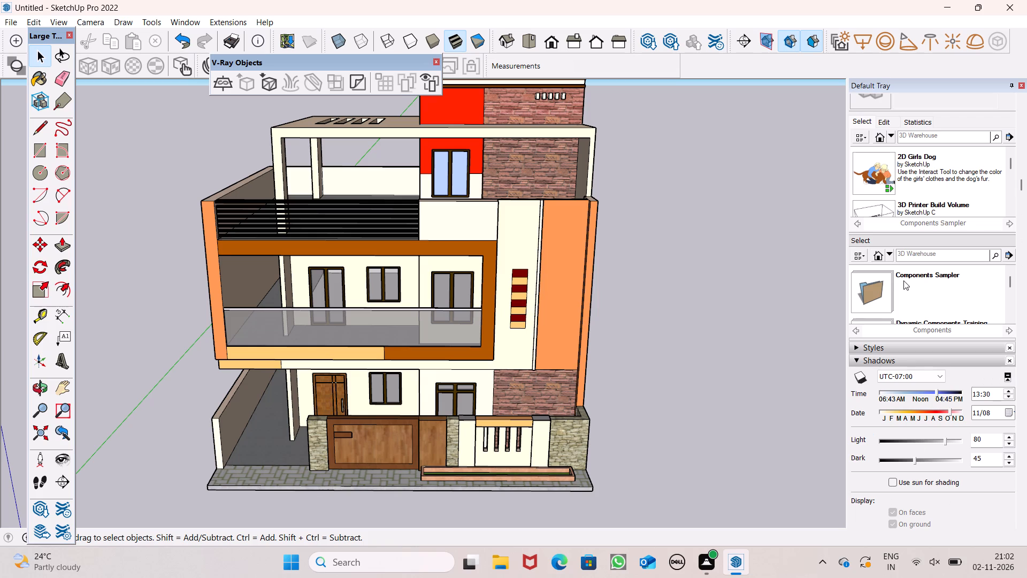
pyautogui.click(905, 257)
pyautogui.write('ppl')
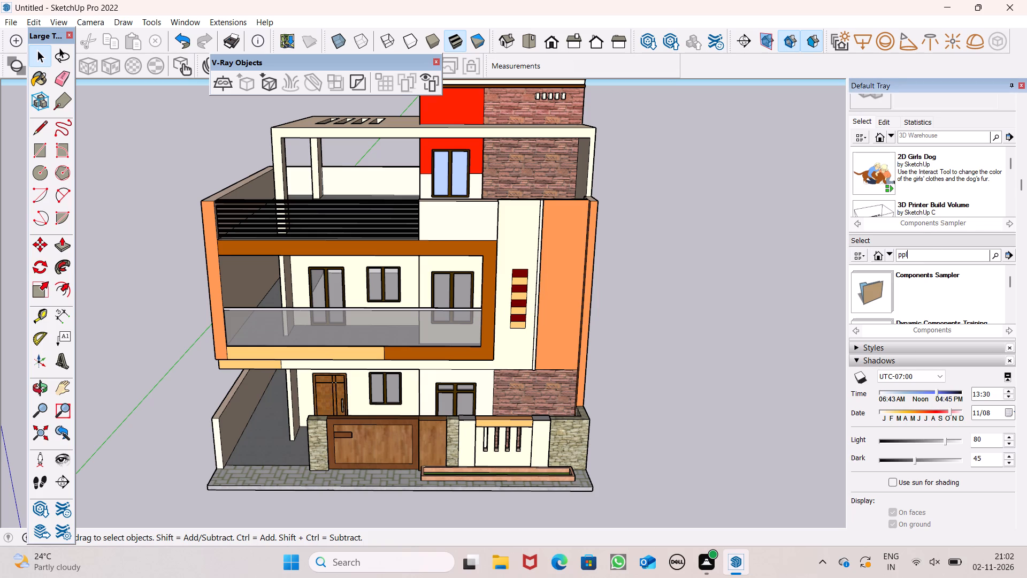
pyautogui.press('BackSpace')
pyautogui.press('BackSpace')
pyautogui.write('lants')
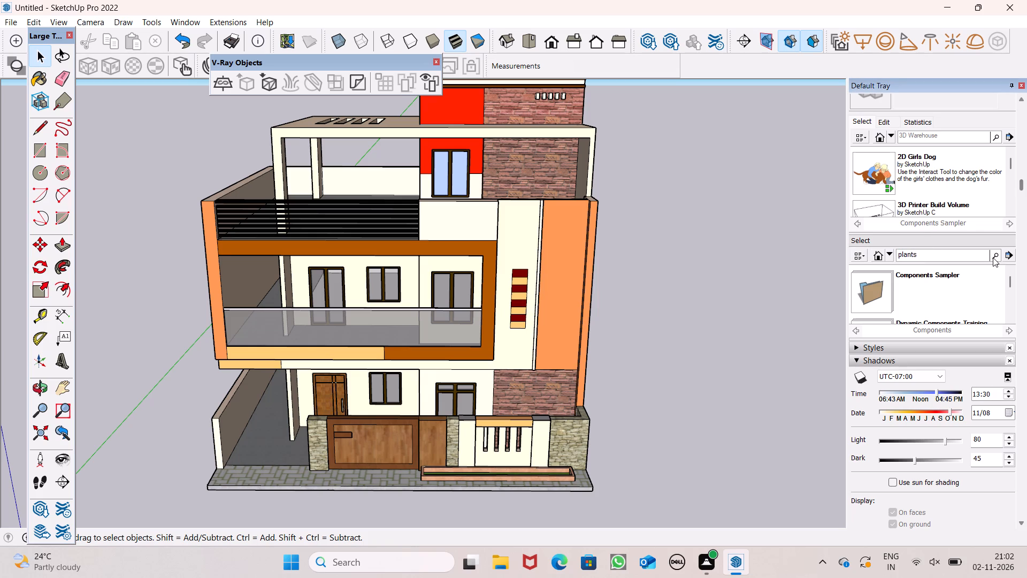
pyautogui.click(992, 258)
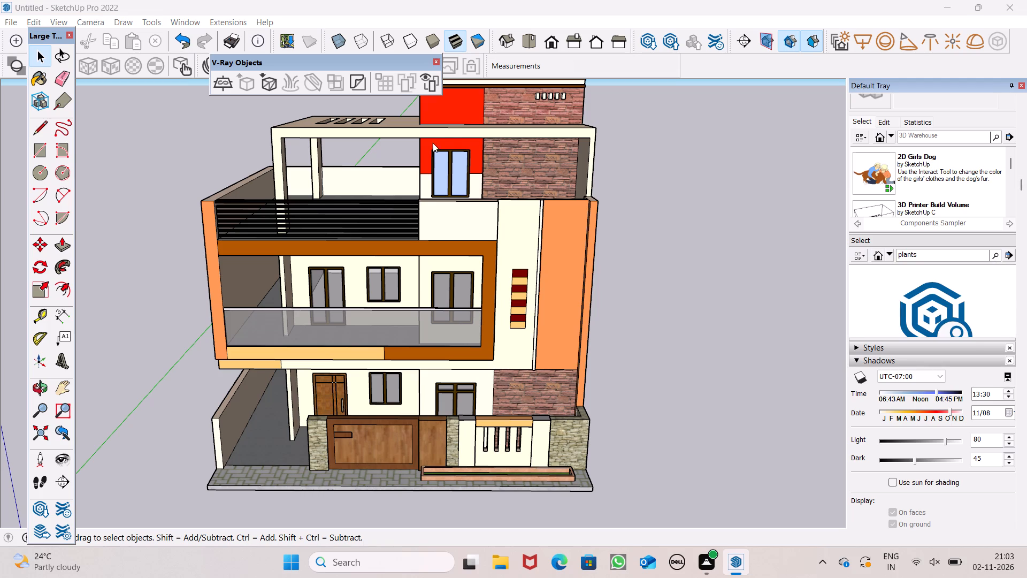
# Browse the plant models against a view of the front planter and pick the PLANTE model.
pyautogui.scroll(-2, 700, 450)
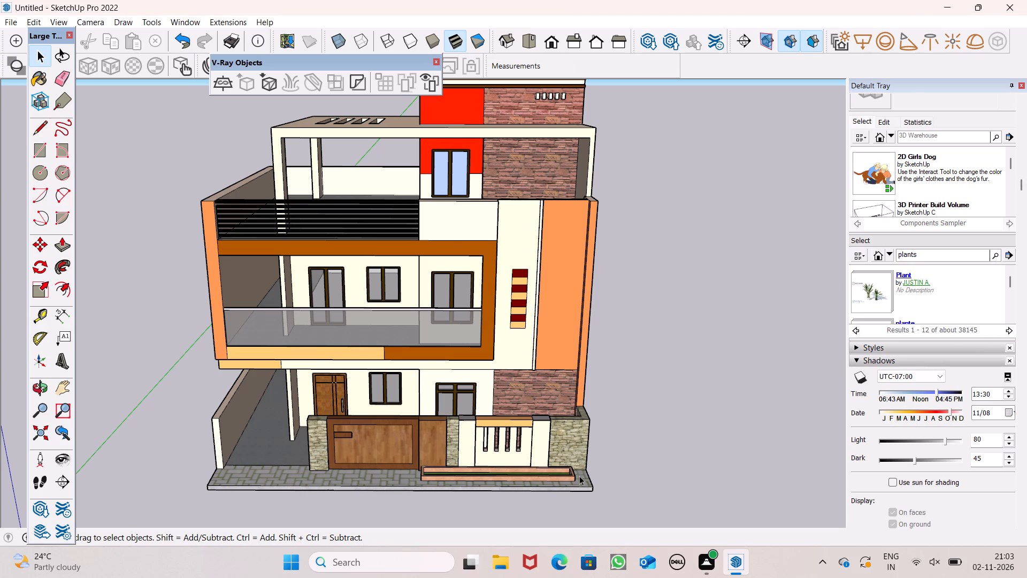
pyautogui.moveTo(579, 475); pyautogui.dragTo(397, 352, button='middle')
pyautogui.scroll(1, 807, 366)
pyautogui.moveTo(807, 368); pyautogui.dragTo(1026, 441, button='middle')
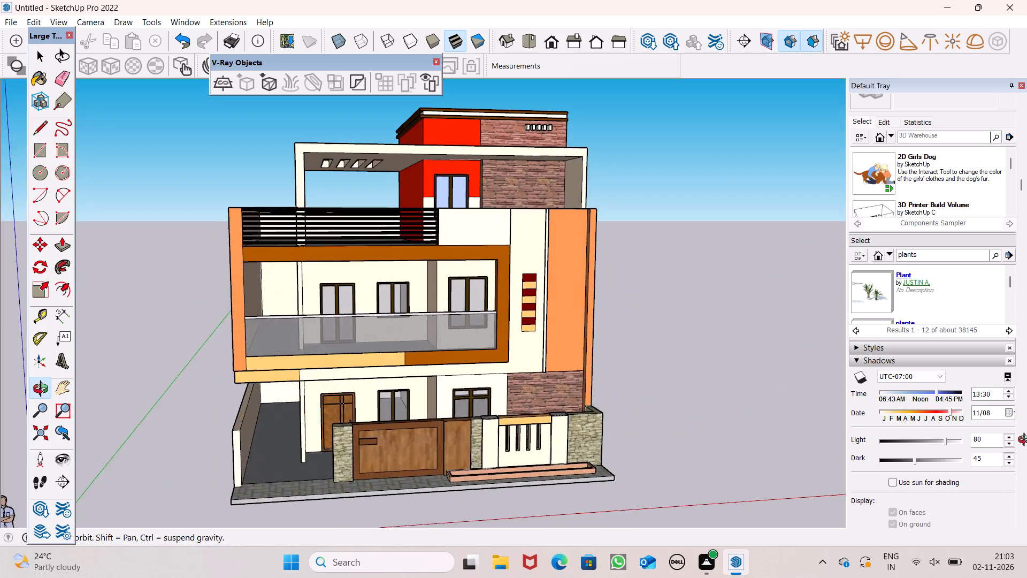
pyautogui.moveTo(1026, 441); pyautogui.dragTo(1021, 417, button='middle')
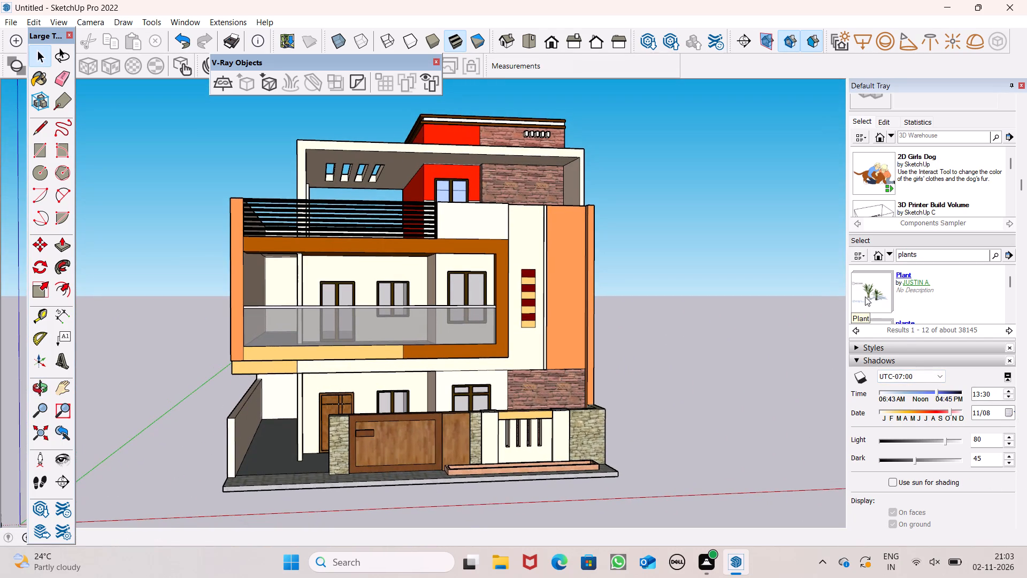
pyautogui.scroll(-3, 870, 295)
pyautogui.scroll(1, 870, 295)
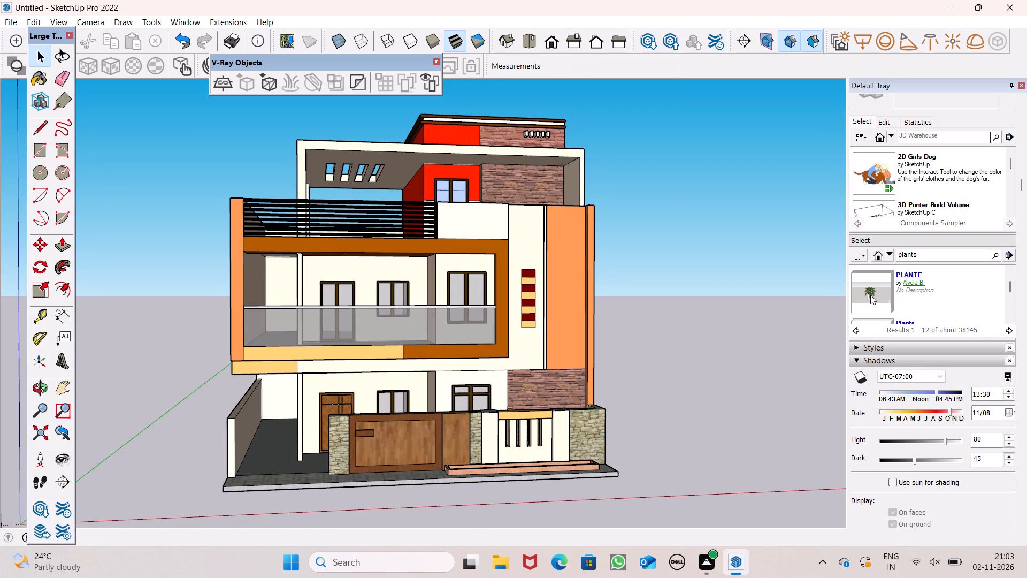
pyautogui.click(870, 295)
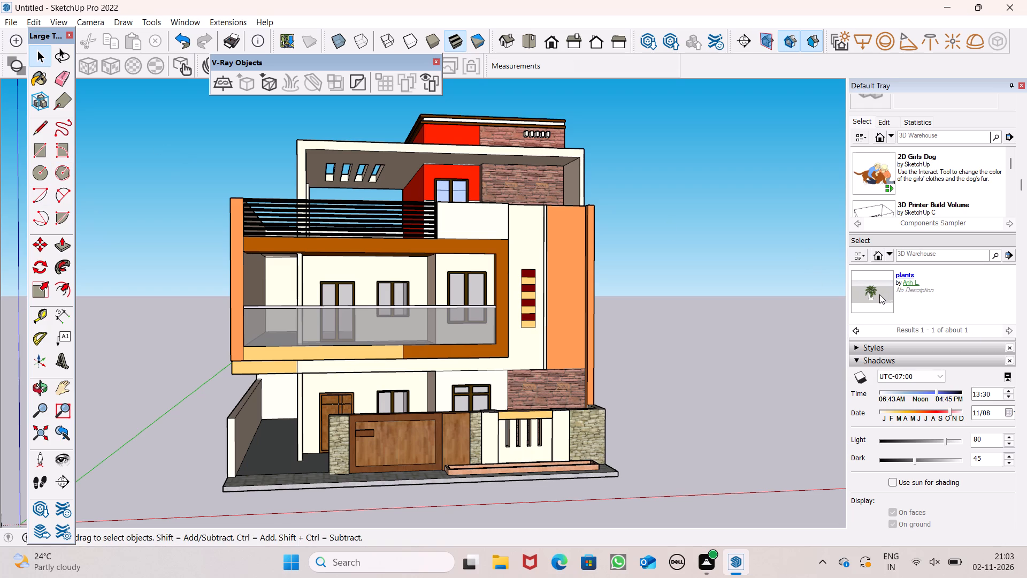
# Search the component library for "plants" again.
pyautogui.click(914, 254)
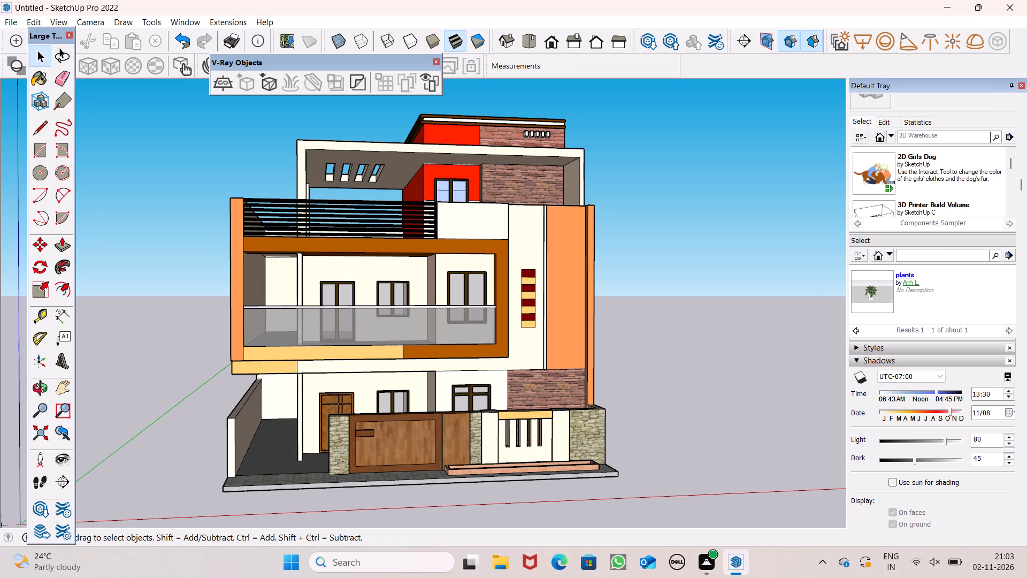
pyautogui.write('pla')
pyautogui.write('nts')
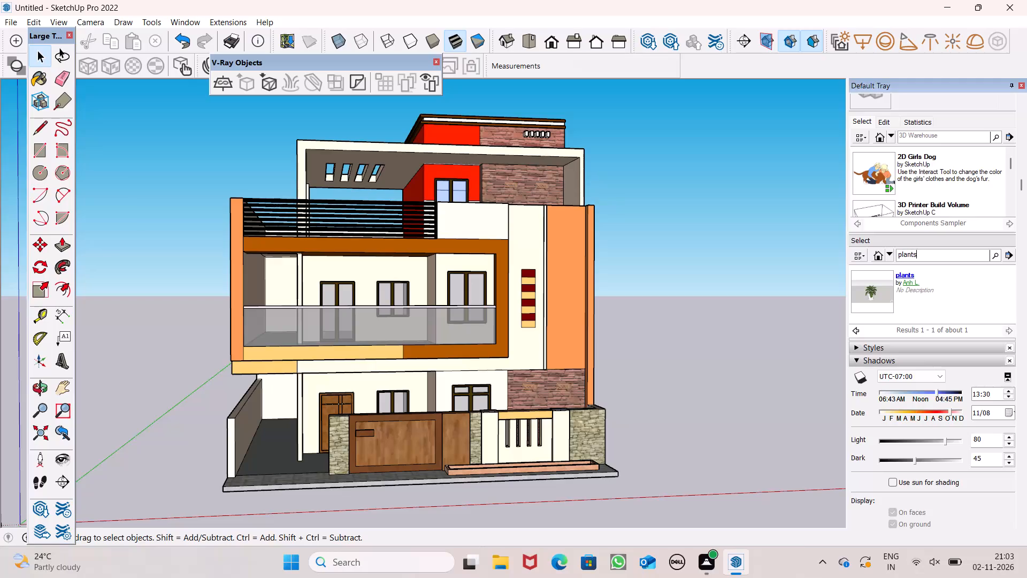
pyautogui.press('Return')
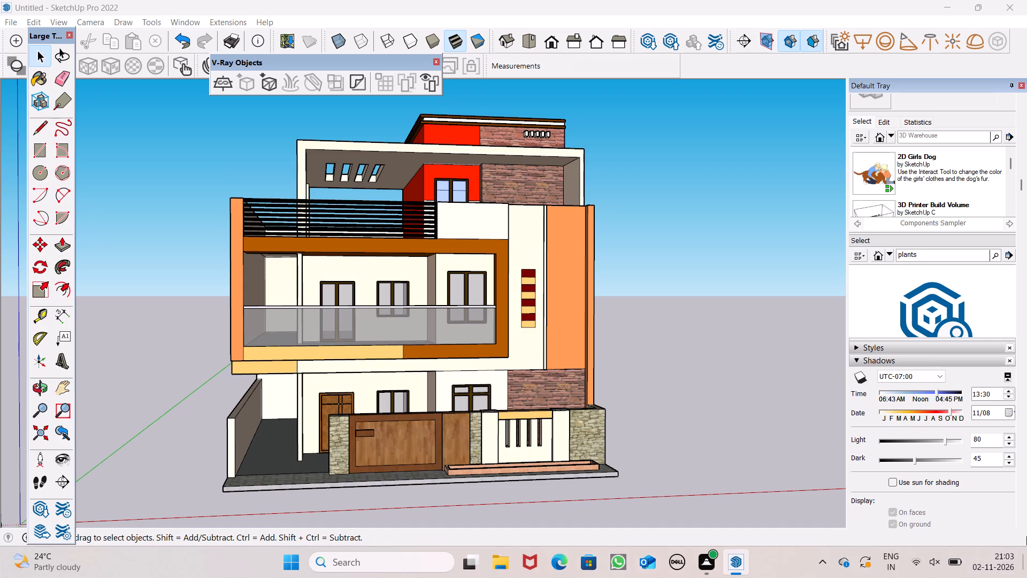
# Browse the plant search results for a model suitable for the front planter.
pyautogui.scroll(-1, 914, 276)
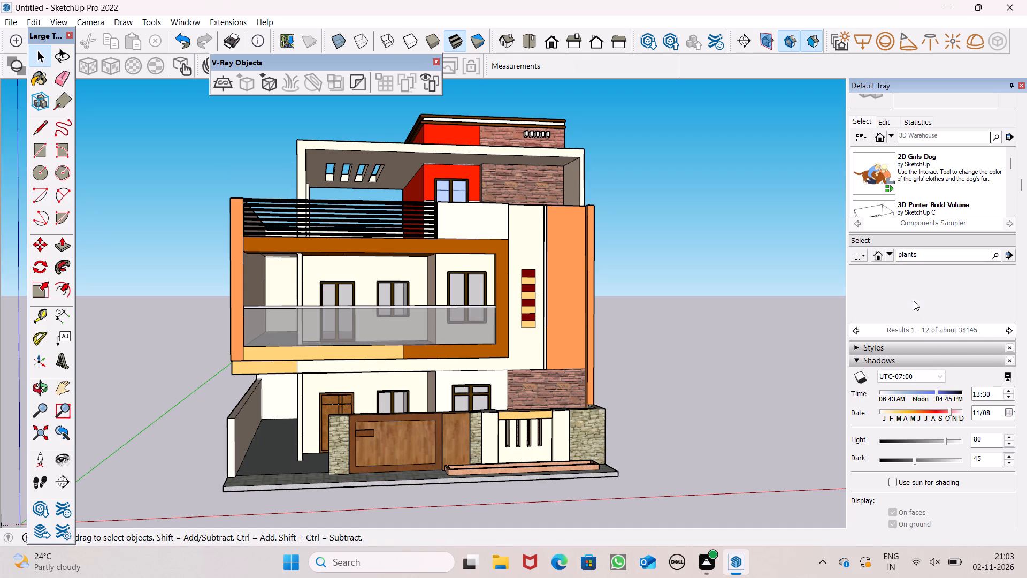
pyautogui.scroll(-3, 914, 301)
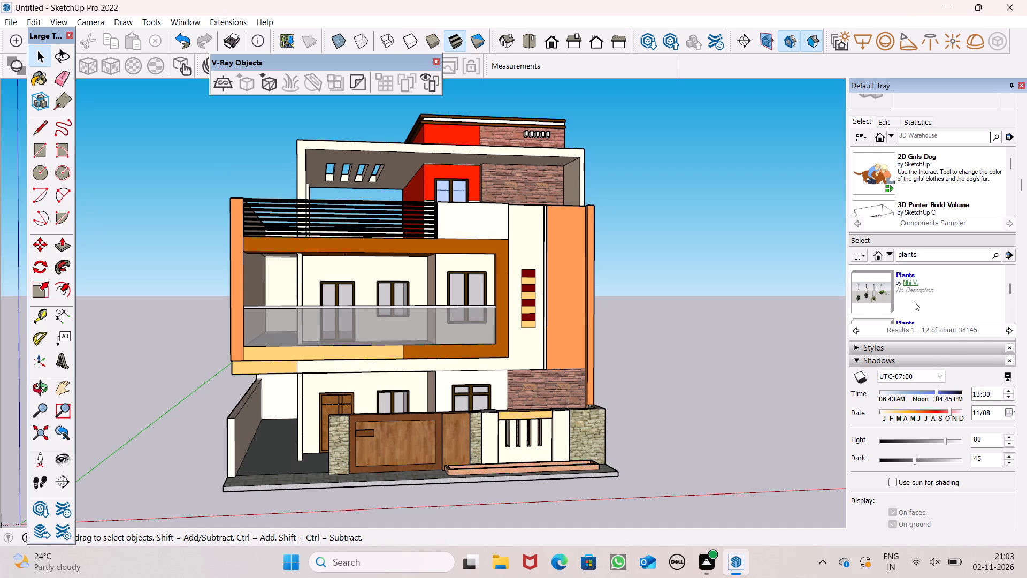
pyautogui.scroll(-3, 914, 301)
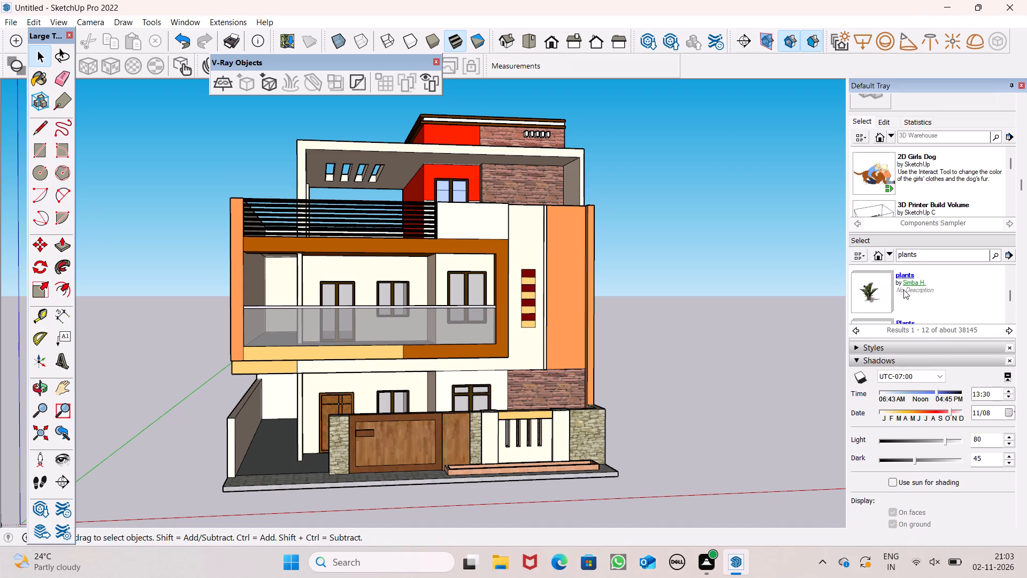
pyautogui.scroll(-4, 903, 290)
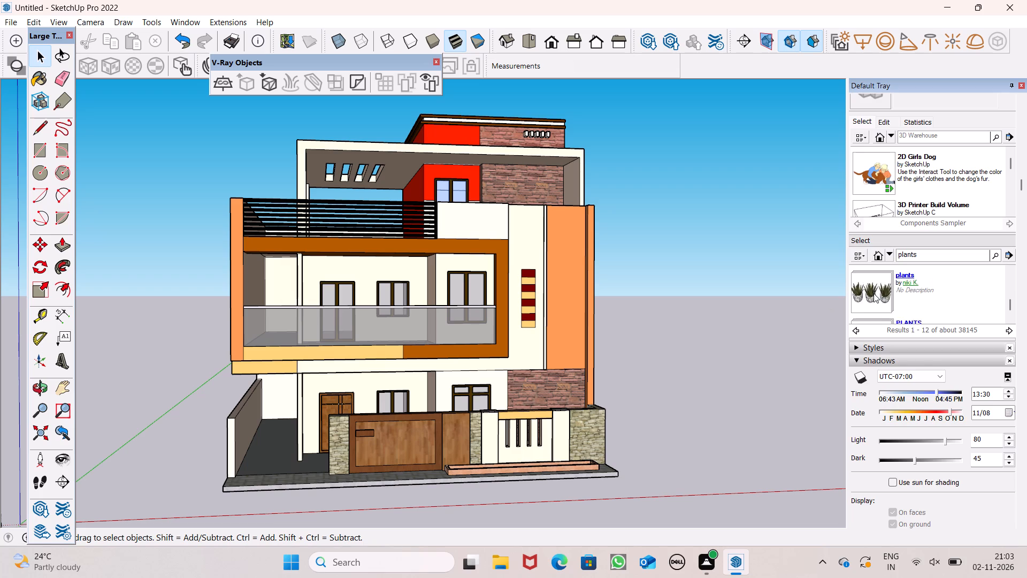
pyautogui.scroll(-4, 873, 293)
pyautogui.scroll(2, 871, 285)
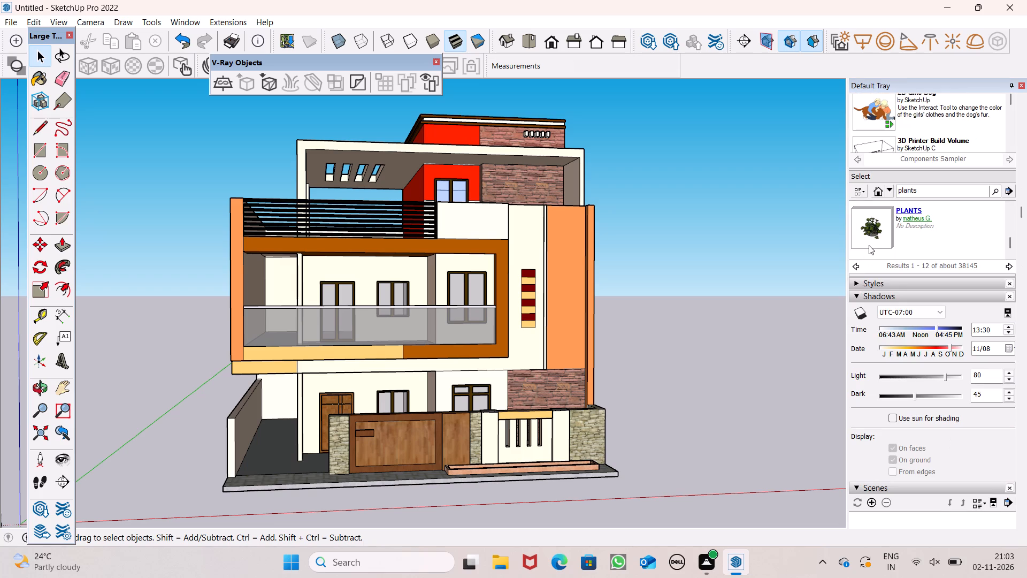
pyautogui.scroll(4, 869, 245)
pyautogui.scroll(-5, 869, 250)
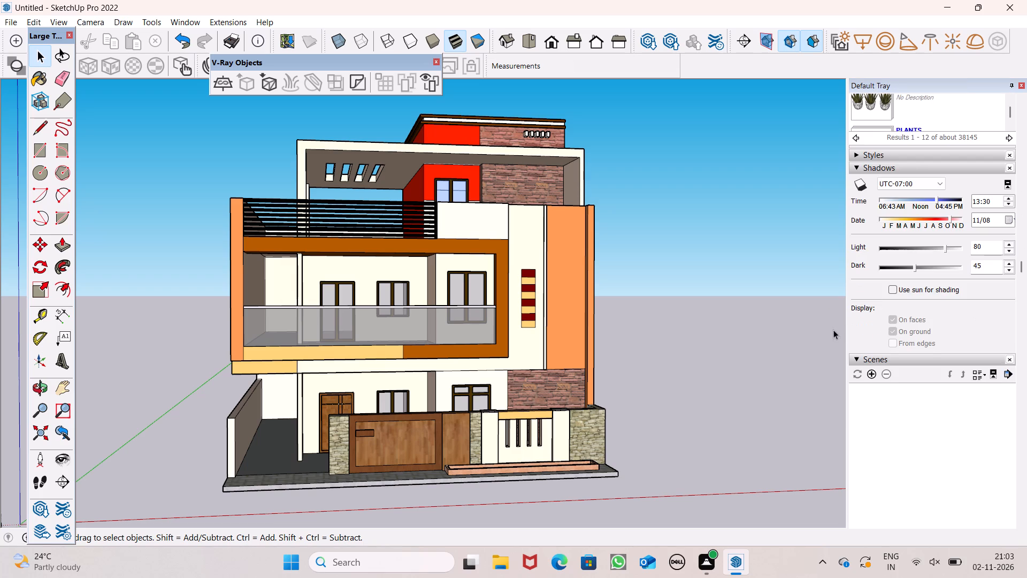
# Search the main component browser for "flowers" and look through the flower models.
pyautogui.scroll(6, 826, 318)
pyautogui.scroll(6, 870, 223)
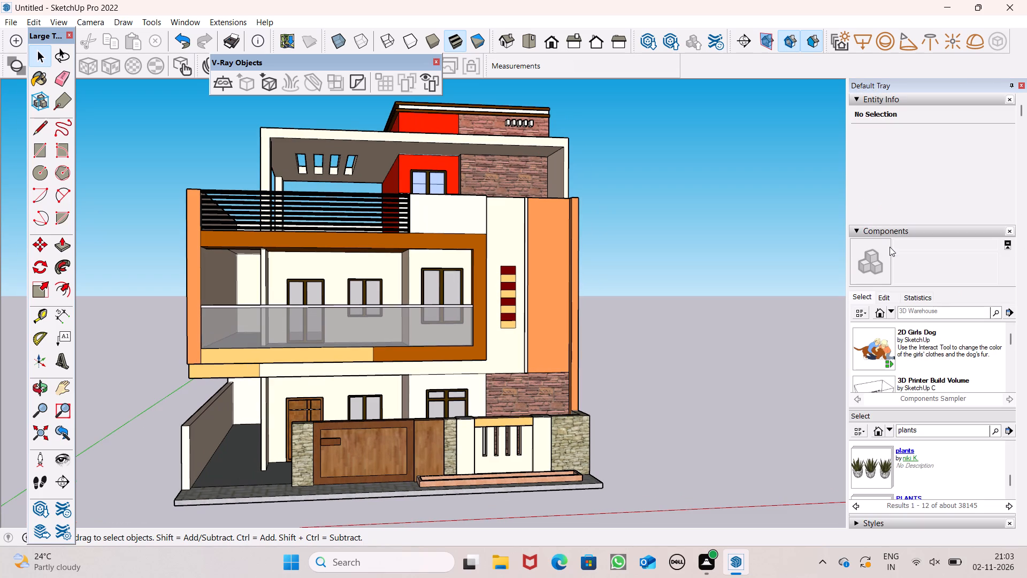
pyautogui.scroll(3, 892, 251)
pyautogui.click(918, 308)
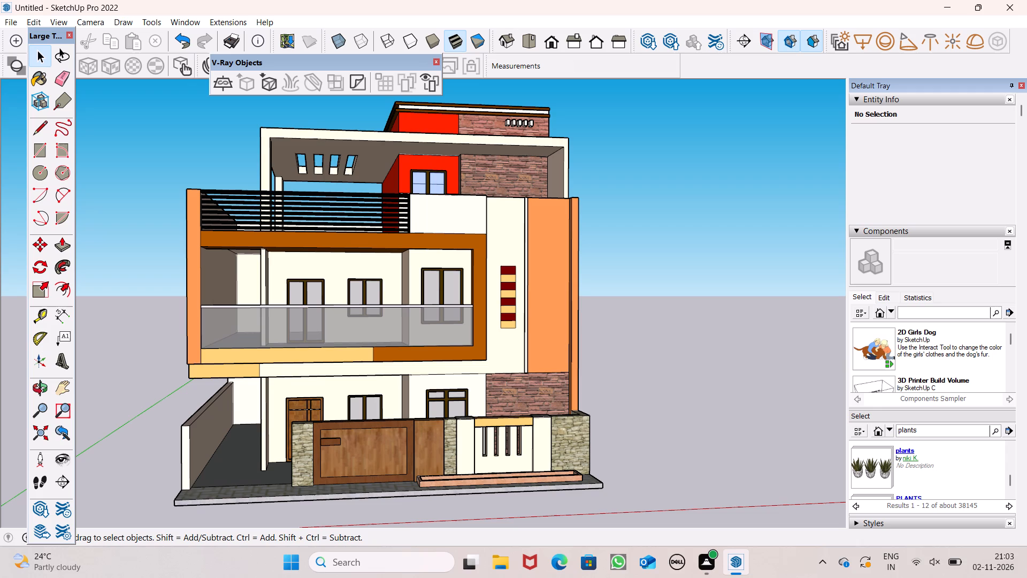
pyautogui.write('flowers')
pyautogui.press('Return')
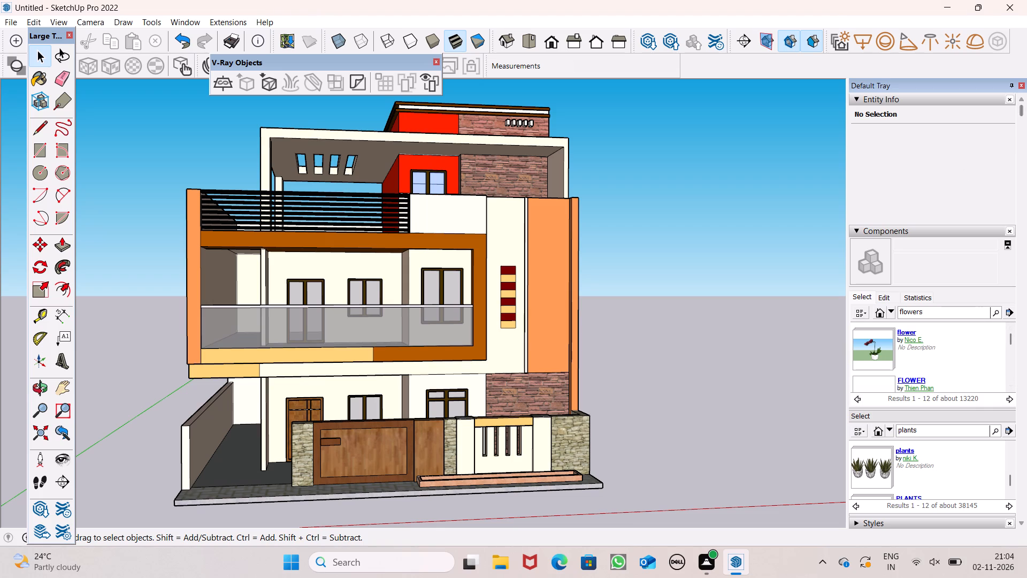
pyautogui.scroll(-2, 891, 366)
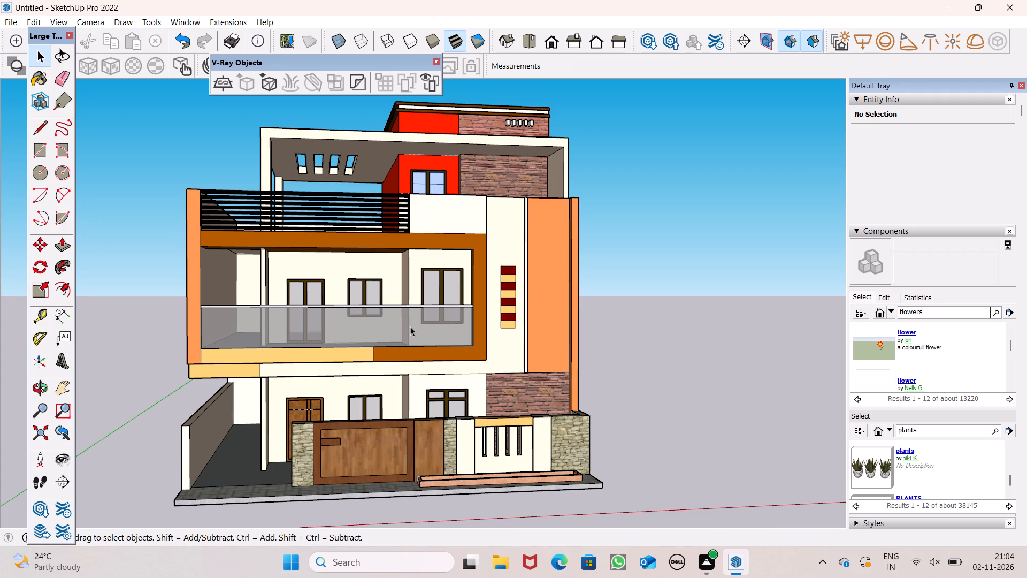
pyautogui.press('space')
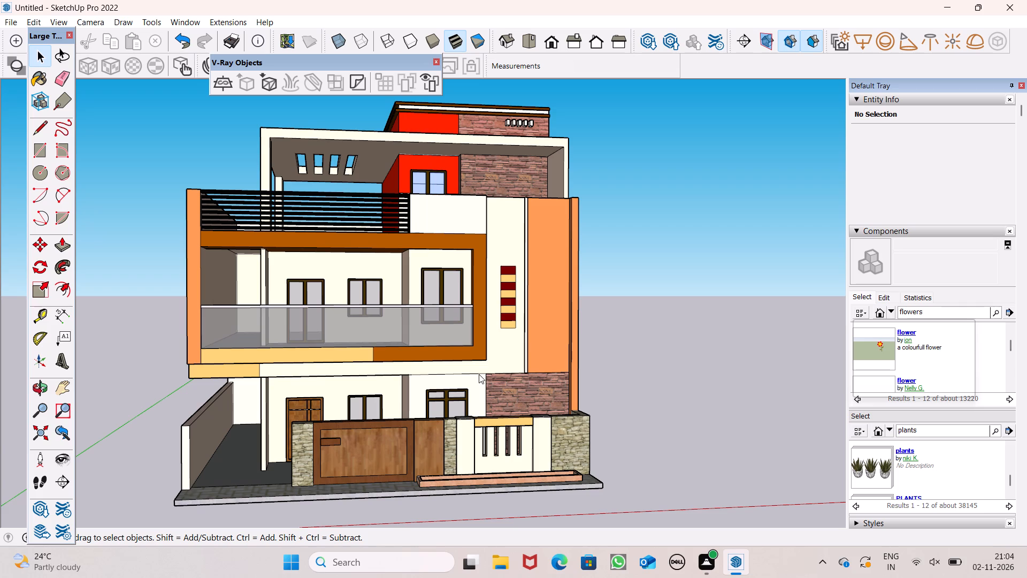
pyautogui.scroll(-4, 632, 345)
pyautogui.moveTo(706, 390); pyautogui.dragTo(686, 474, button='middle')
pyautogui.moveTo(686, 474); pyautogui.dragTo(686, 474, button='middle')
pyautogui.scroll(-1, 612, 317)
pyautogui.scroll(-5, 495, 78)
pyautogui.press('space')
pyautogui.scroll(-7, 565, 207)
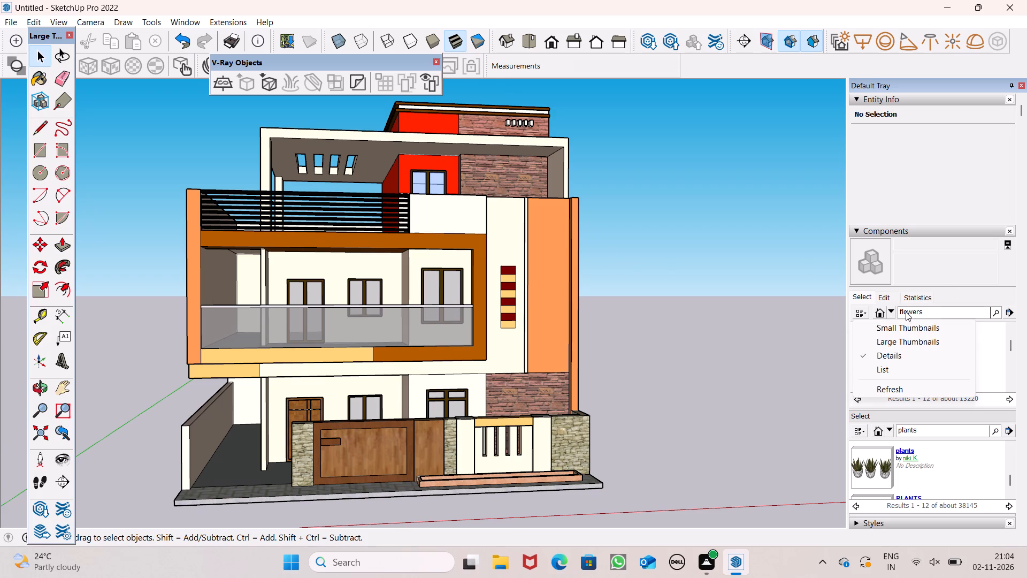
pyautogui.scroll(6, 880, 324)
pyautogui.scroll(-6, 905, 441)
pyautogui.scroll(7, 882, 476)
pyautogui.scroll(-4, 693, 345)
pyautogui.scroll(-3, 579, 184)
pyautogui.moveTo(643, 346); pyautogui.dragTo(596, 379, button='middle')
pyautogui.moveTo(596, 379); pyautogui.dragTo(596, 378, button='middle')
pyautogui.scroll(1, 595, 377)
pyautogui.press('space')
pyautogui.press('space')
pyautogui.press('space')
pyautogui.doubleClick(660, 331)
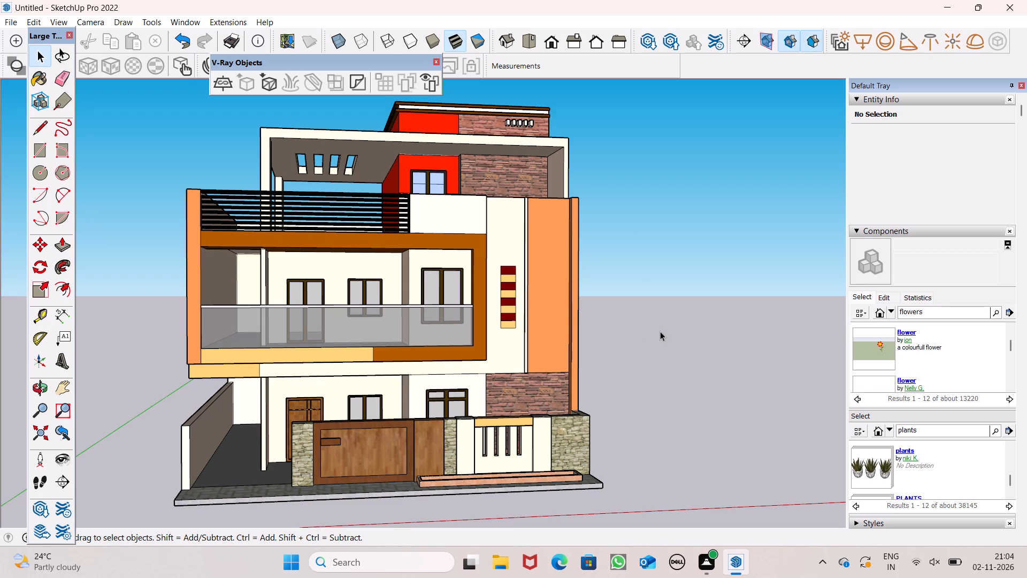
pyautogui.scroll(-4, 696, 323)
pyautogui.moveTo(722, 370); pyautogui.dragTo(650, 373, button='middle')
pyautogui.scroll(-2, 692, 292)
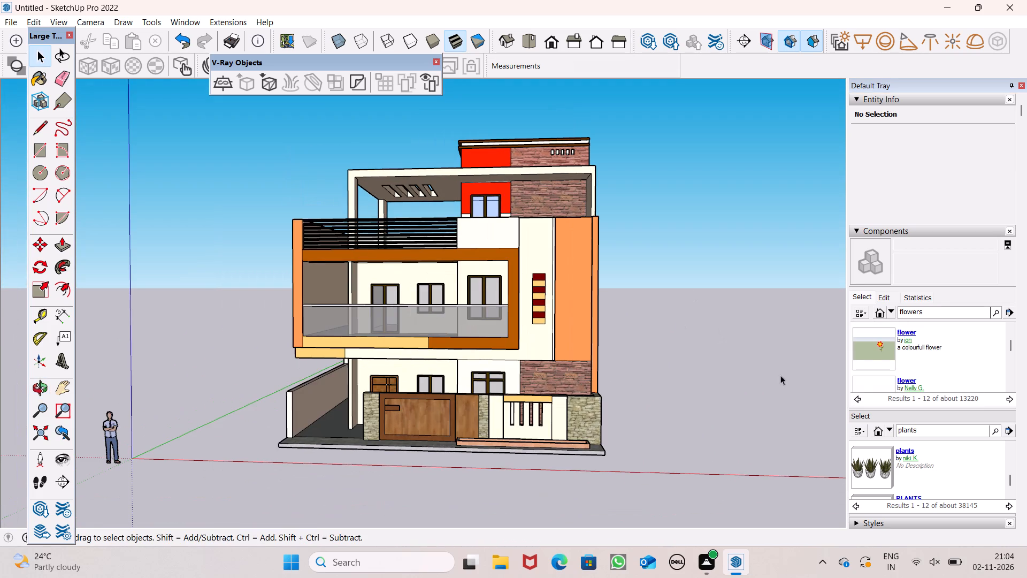
# Browse the "flowers" search results for a flower model suitable for the front planter.
pyautogui.scroll(-3, 869, 358)
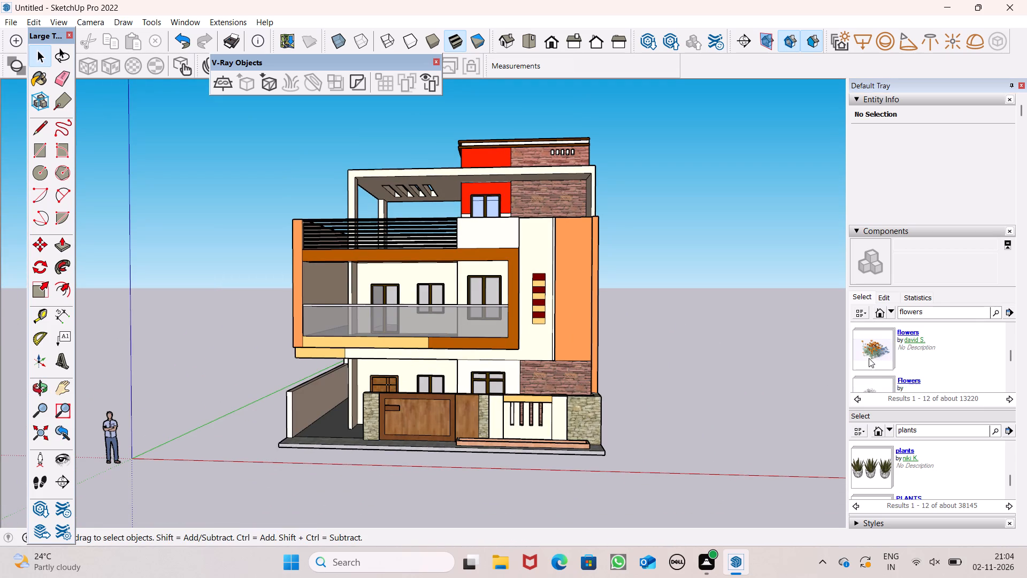
pyautogui.scroll(-2, 870, 350)
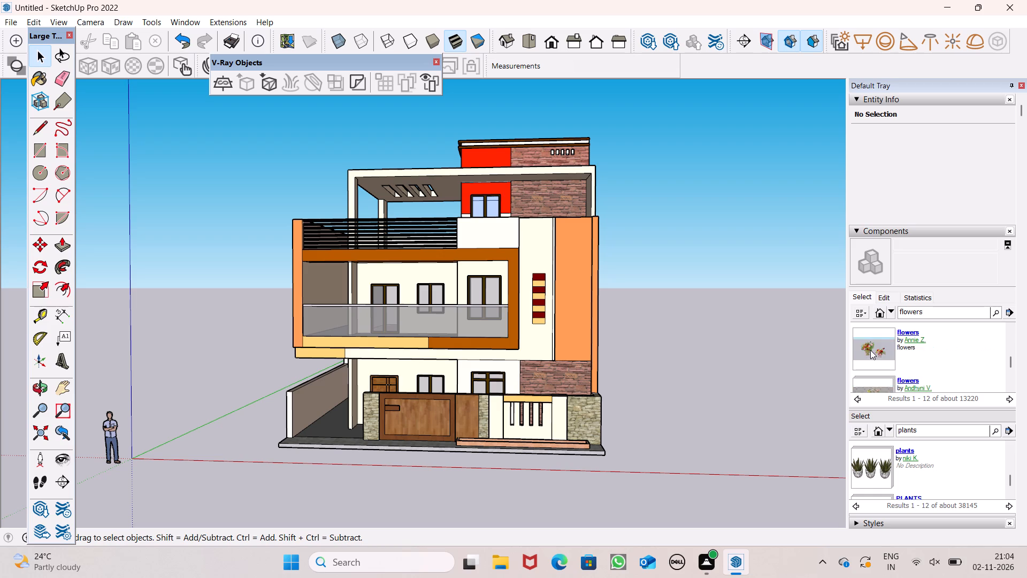
pyautogui.scroll(-2, 870, 350)
pyautogui.scroll(1, 870, 353)
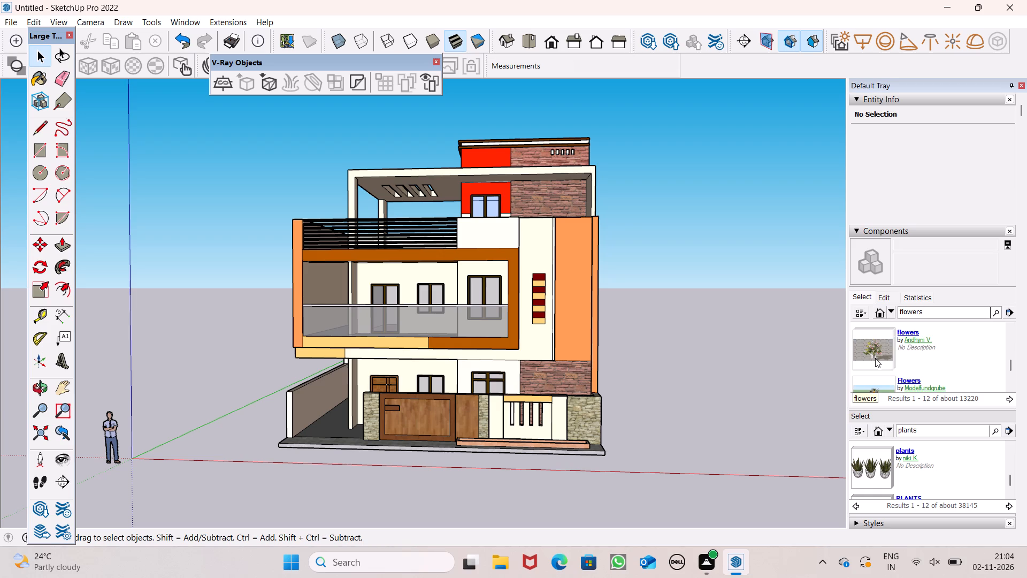
pyautogui.scroll(-2, 875, 358)
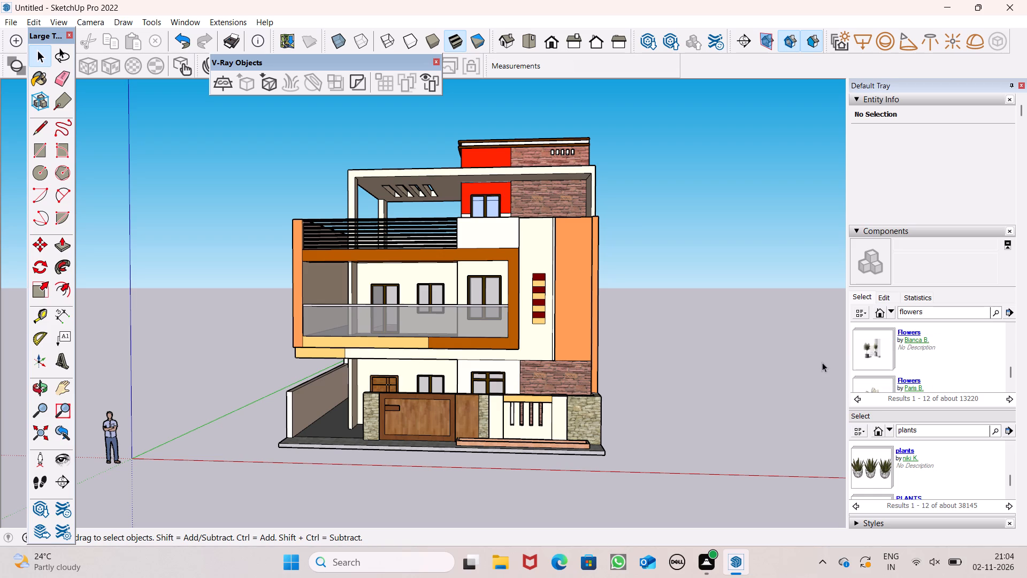
pyautogui.scroll(-1, 877, 355)
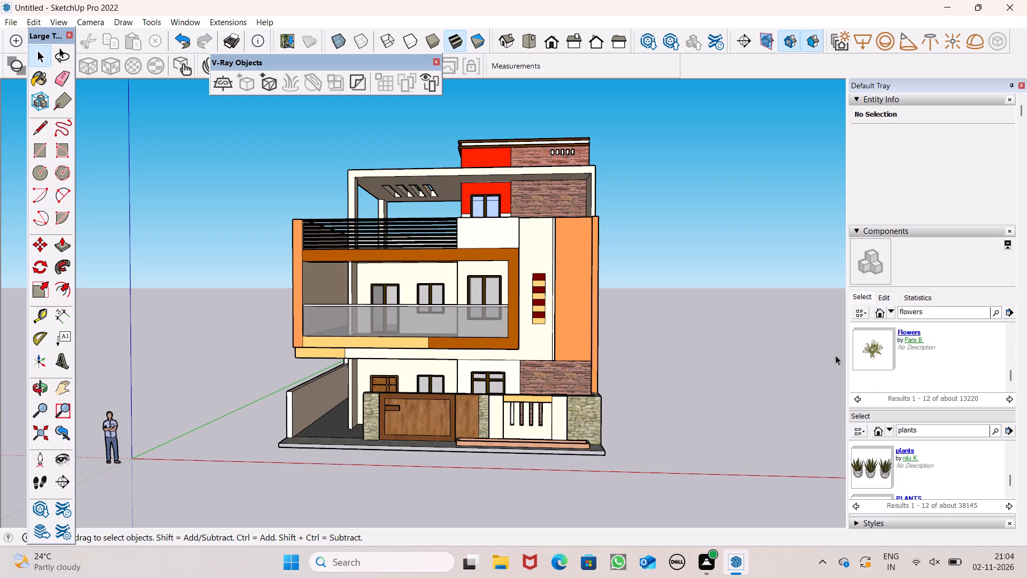
# Examine the house's front elevation, including the balcony, gate, boundary wall and planter, from slightly different angles and distances.
pyautogui.press('space')
pyautogui.scroll(-1, 744, 356)
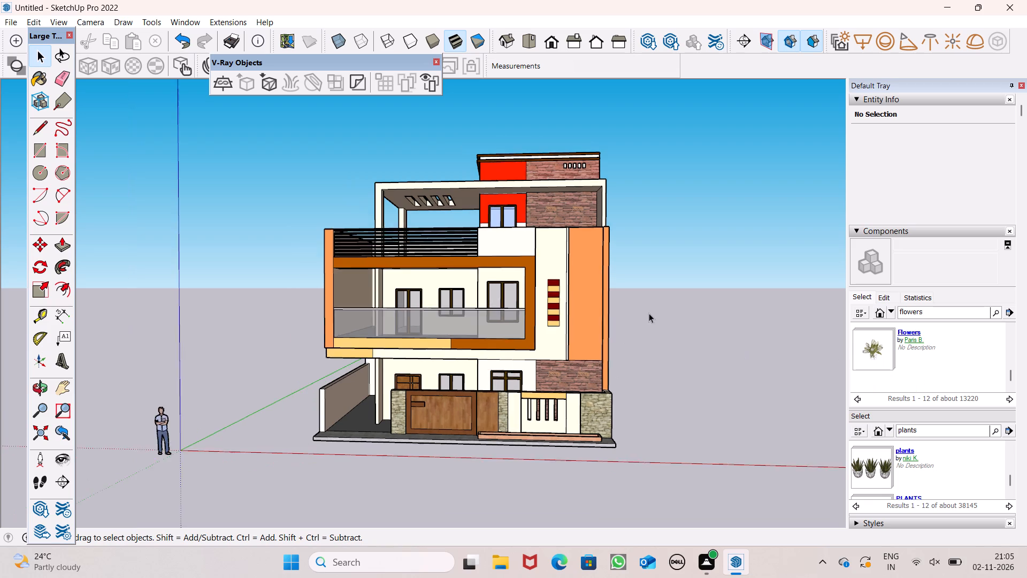
pyautogui.scroll(-1, 649, 313)
pyautogui.scroll(4, 439, 250)
pyautogui.scroll(-1, 439, 264)
pyautogui.scroll(-1, 525, 346)
pyautogui.scroll(1, 525, 346)
pyautogui.middleClick(531, 352)
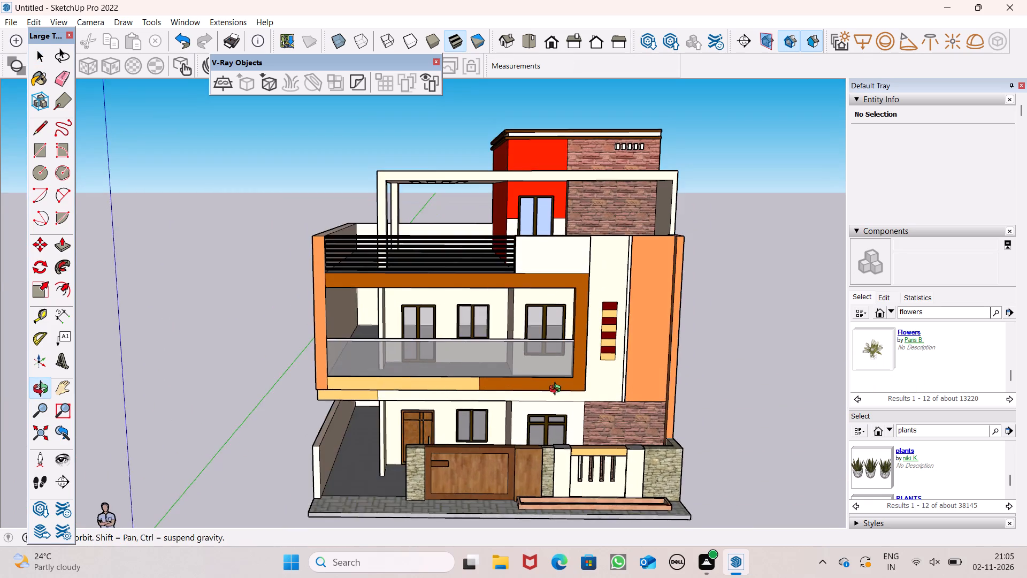
pyautogui.scroll(1, 530, 343)
pyautogui.scroll(-1, 530, 310)
pyautogui.moveTo(554, 338); pyautogui.dragTo(558, 332, button='middle')
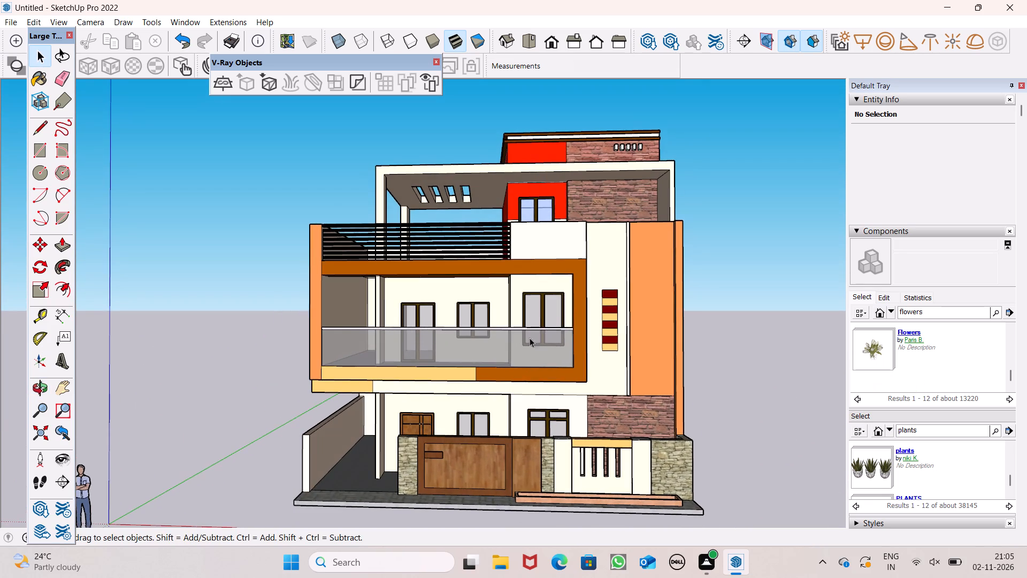
pyautogui.scroll(1, 519, 333)
pyautogui.scroll(-2, 526, 326)
pyautogui.scroll(1, 474, 301)
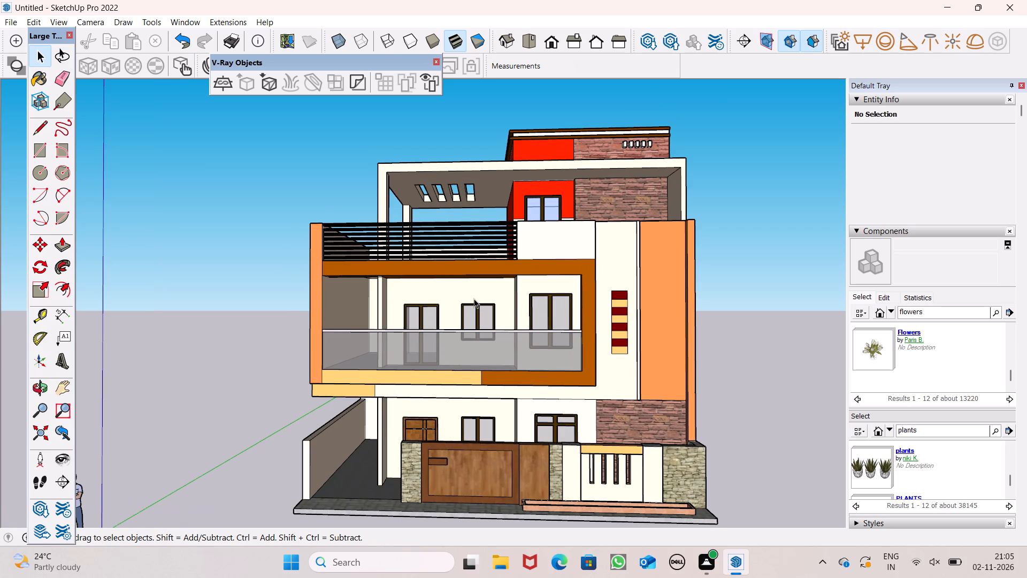
pyautogui.moveTo(508, 368); pyautogui.dragTo(518, 368, button='middle')
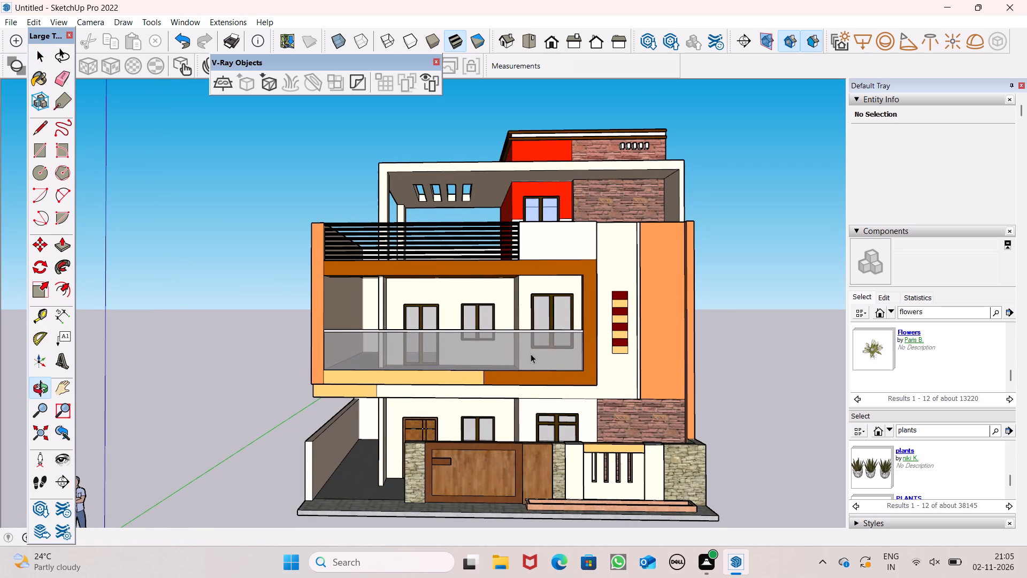
pyautogui.scroll(1, 545, 370)
pyautogui.scroll(-2, 544, 370)
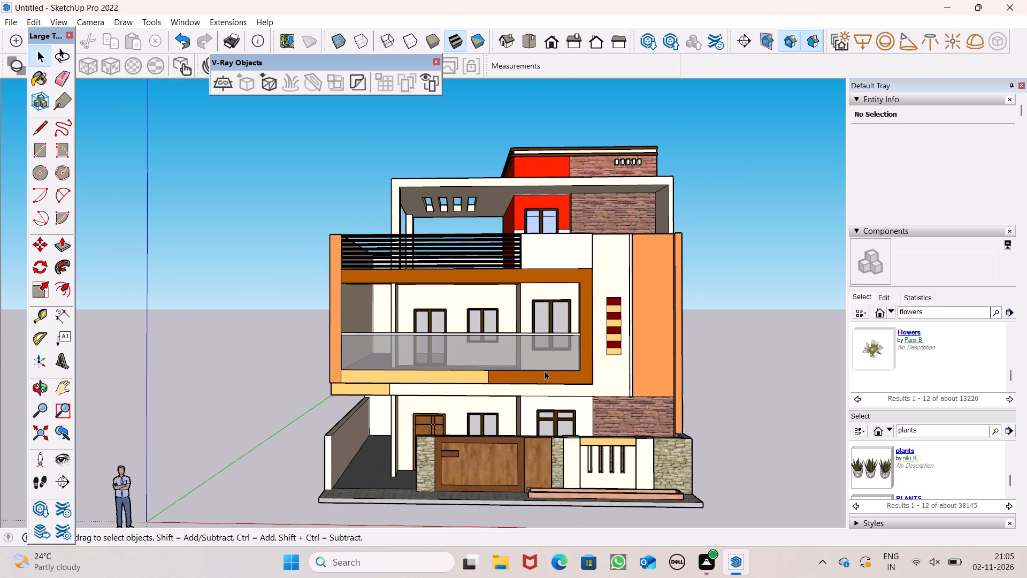
pyautogui.scroll(1, 545, 371)
pyautogui.moveTo(612, 368); pyautogui.dragTo(611, 368, button='middle')
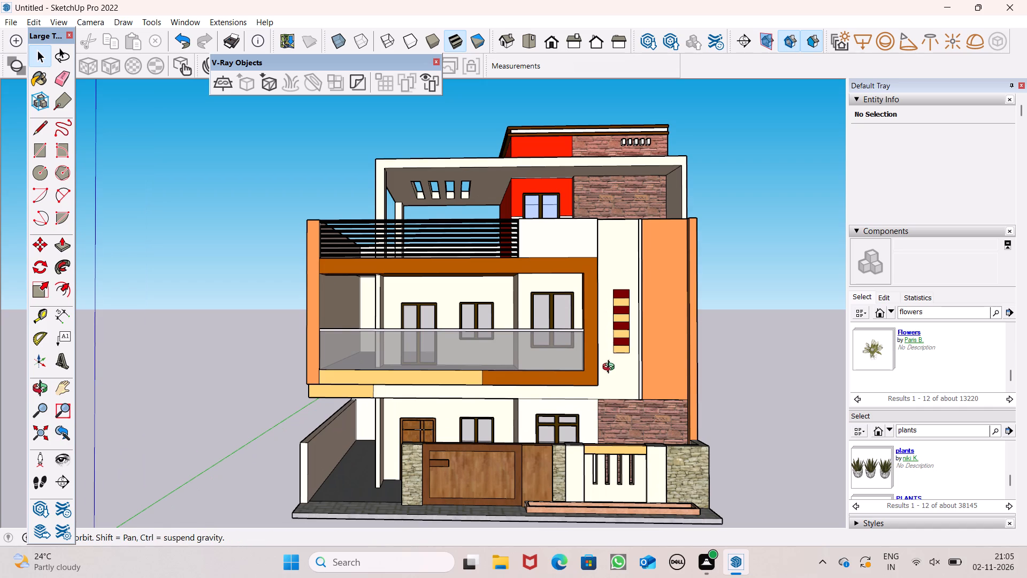
pyautogui.moveTo(611, 368); pyautogui.dragTo(605, 390, button='middle')
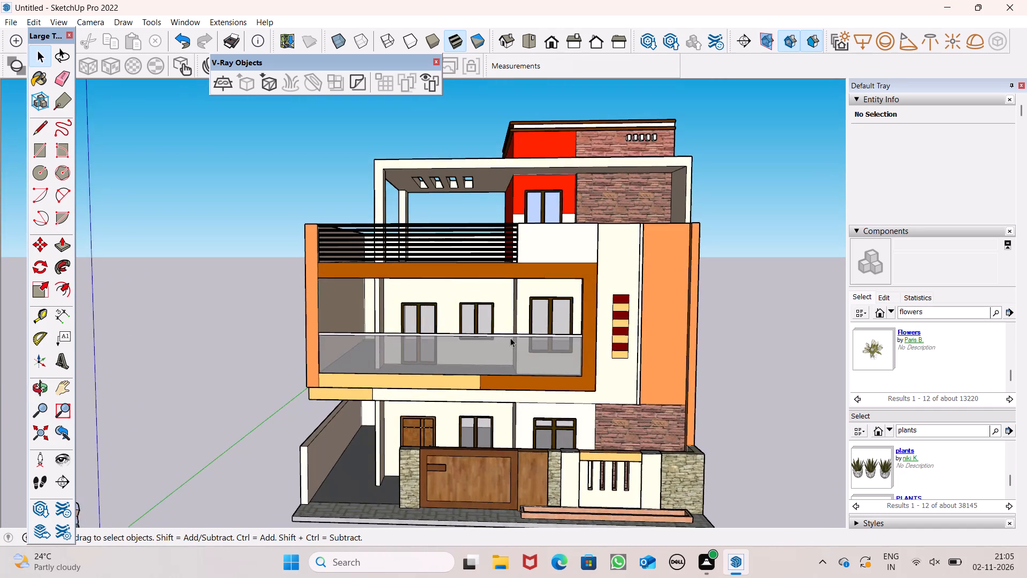
pyautogui.scroll(-1, 480, 334)
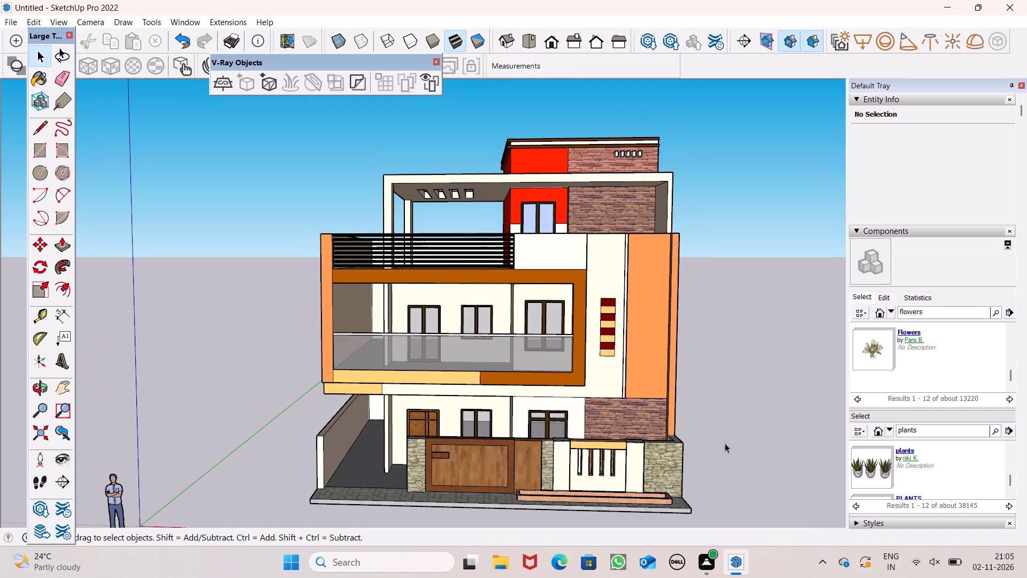
pyautogui.moveTo(596, 447); pyautogui.dragTo(619, 432, button='middle')
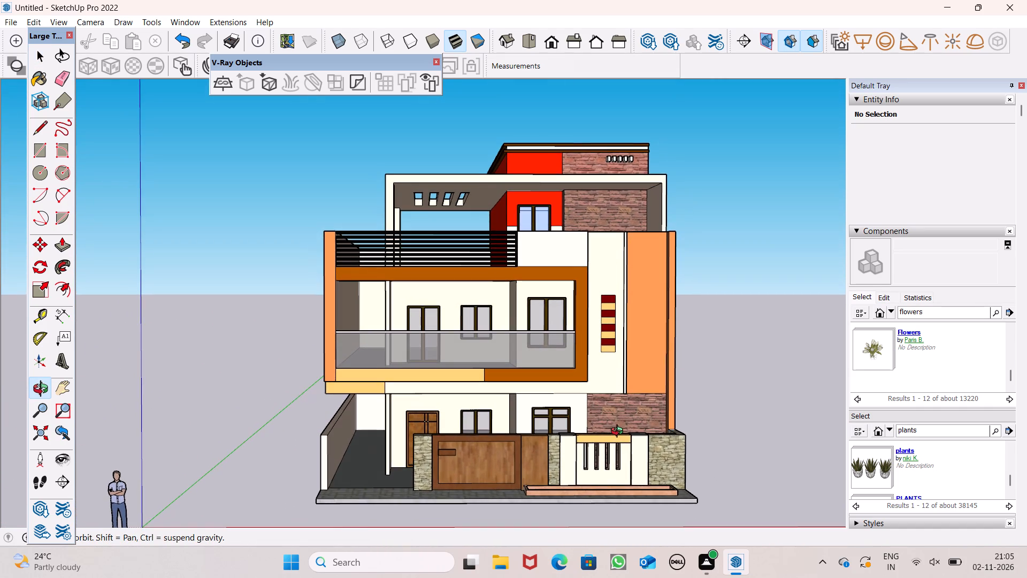
pyautogui.moveTo(619, 432); pyautogui.dragTo(618, 445, button='middle')
pyautogui.scroll(1, 663, 379)
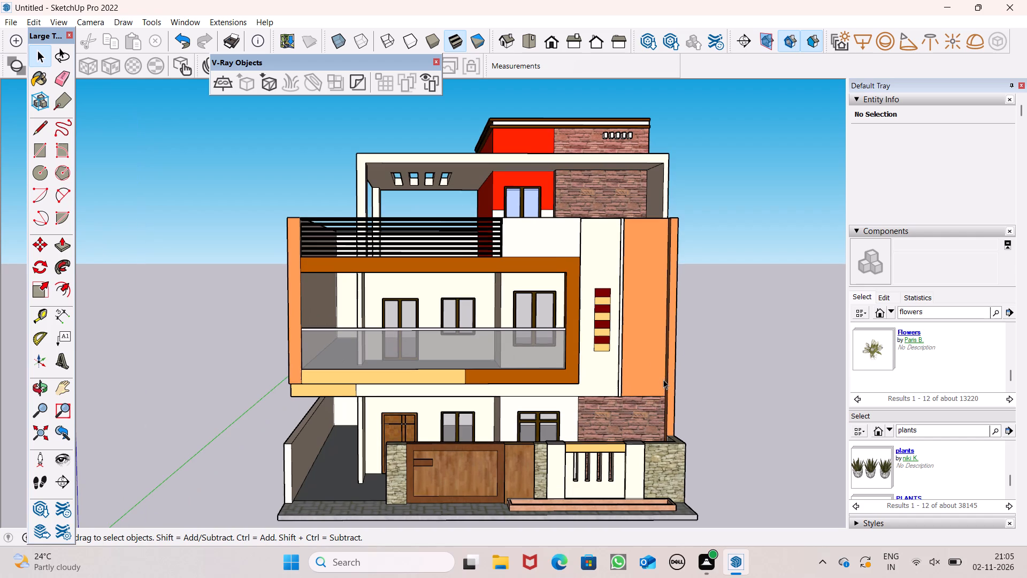
pyautogui.scroll(1, 663, 386)
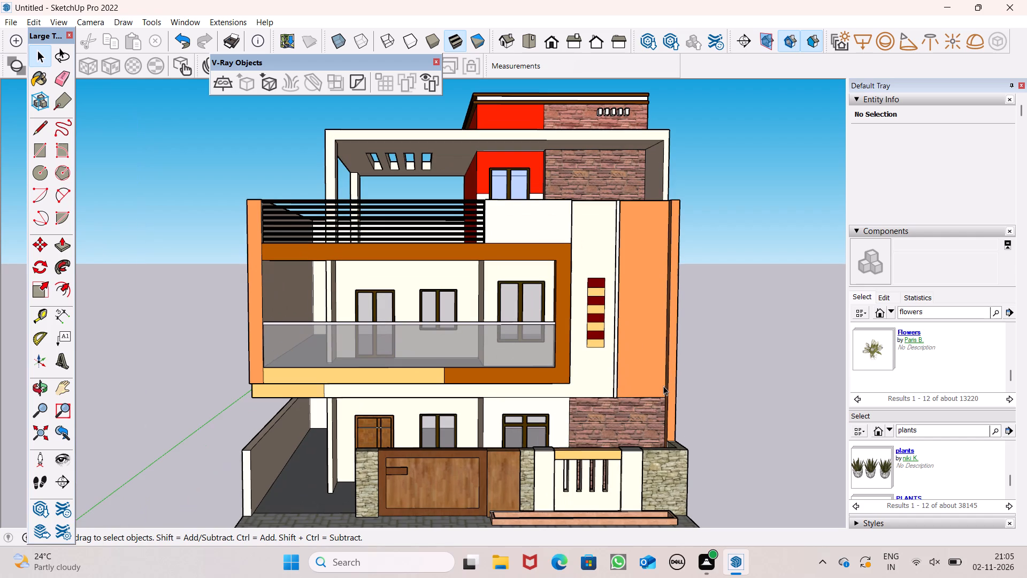
pyautogui.scroll(-1, 663, 386)
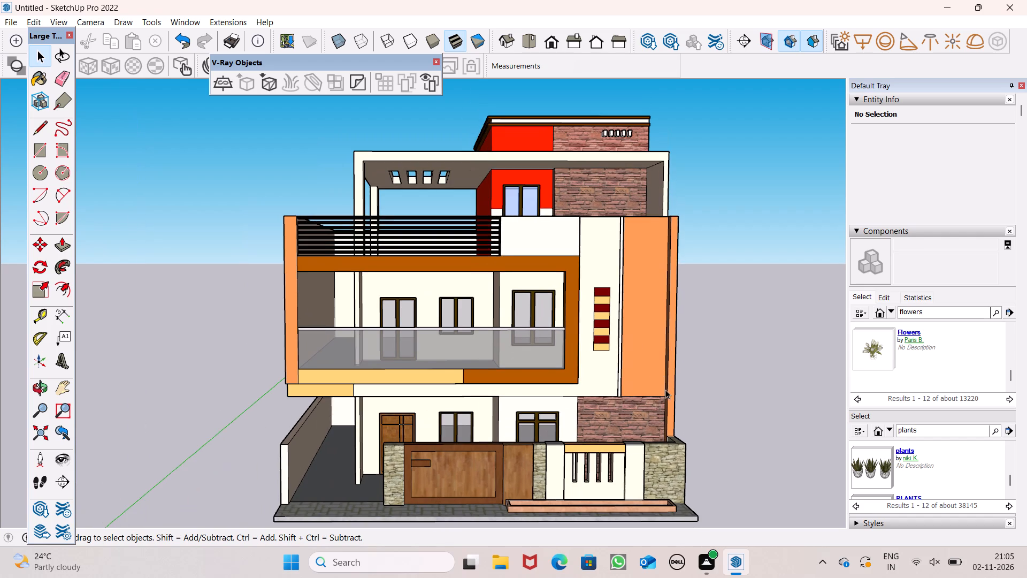
pyautogui.scroll(-1, 665, 390)
pyautogui.middleClick(669, 414)
pyautogui.scroll(1, 663, 408)
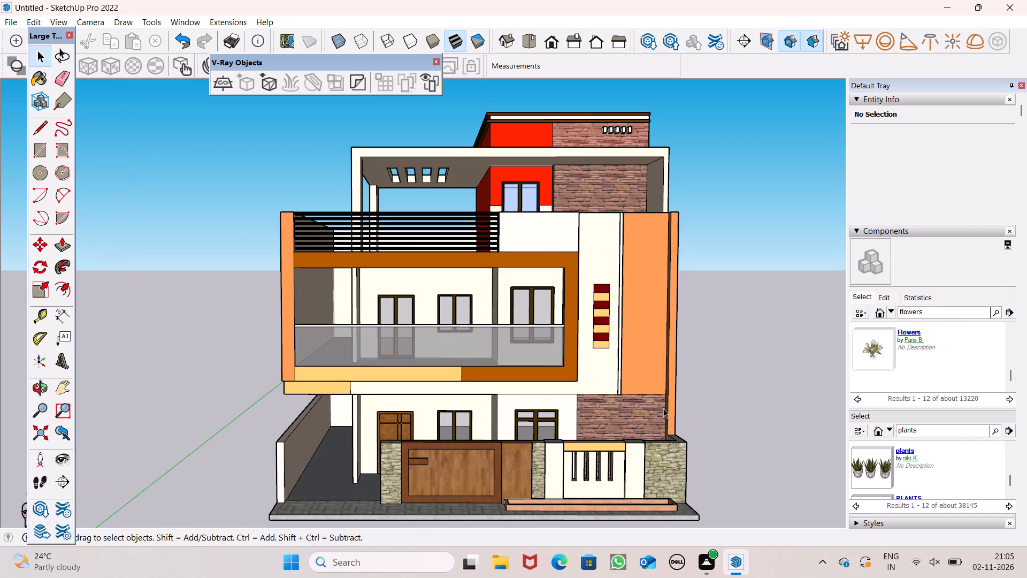
pyautogui.scroll(-1, 663, 408)
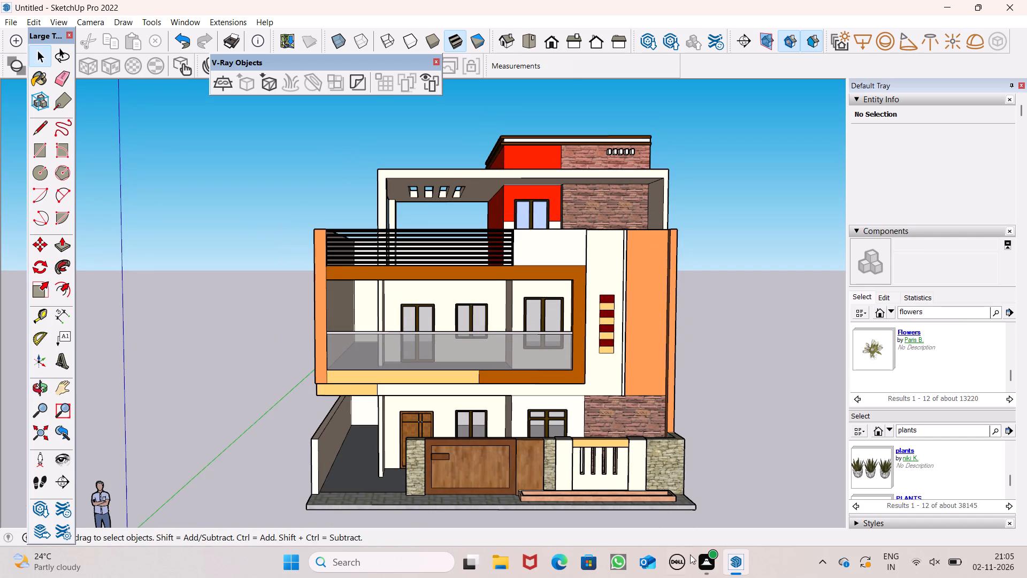
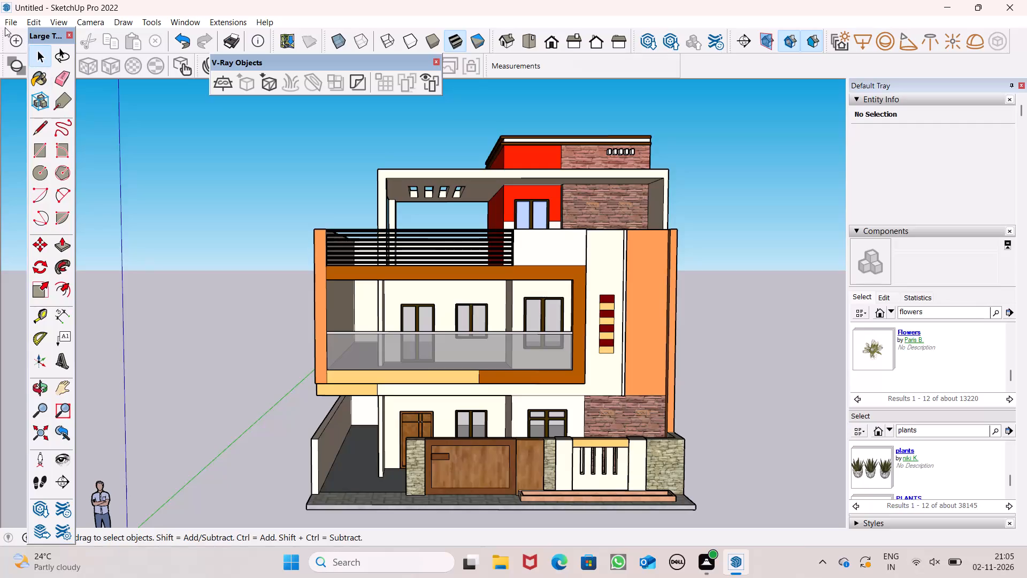
# Save the model in the Documents folder under the file name "wood shade house".
pyautogui.hotkey('ctrl', 's')
pyautogui.press('BackSpace')
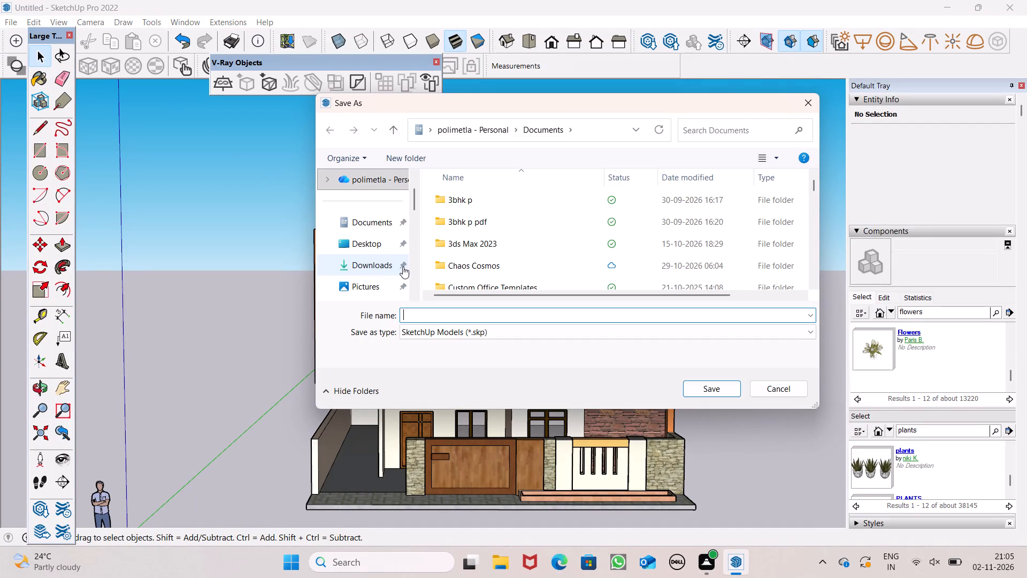
pyautogui.write('wood sha')
pyautogui.write('de')
pyautogui.press('space')
pyautogui.write('houd')
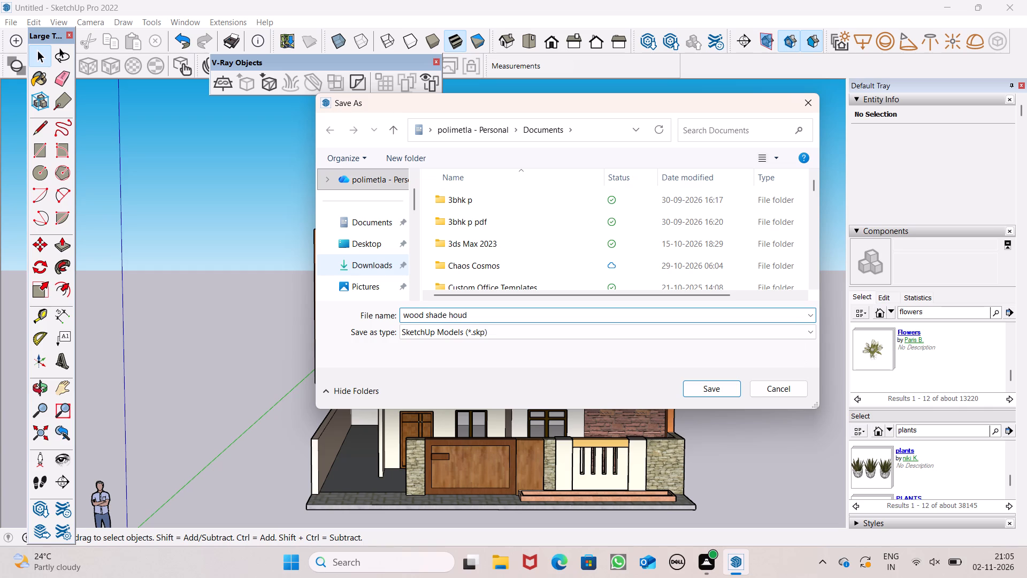
pyautogui.press('BackSpace')
pyautogui.write('se')
pyautogui.moveTo(203, 194); pyautogui.dragTo(157, 191, button='right')
pyautogui.click(704, 389)
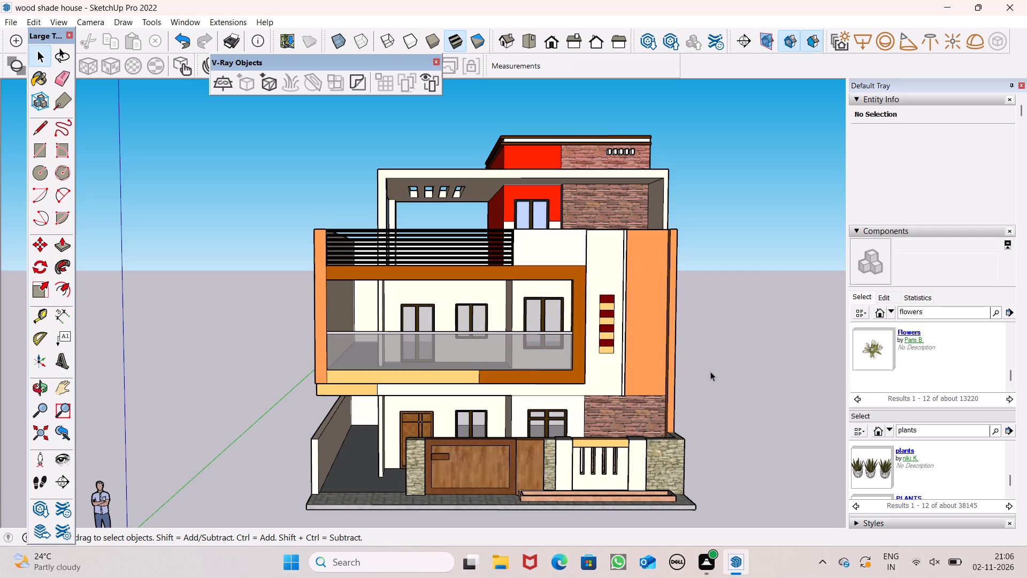
# Examine the finished house from front, raised, low and side angles at a wider distance.
pyautogui.scroll(-3, 404, 280)
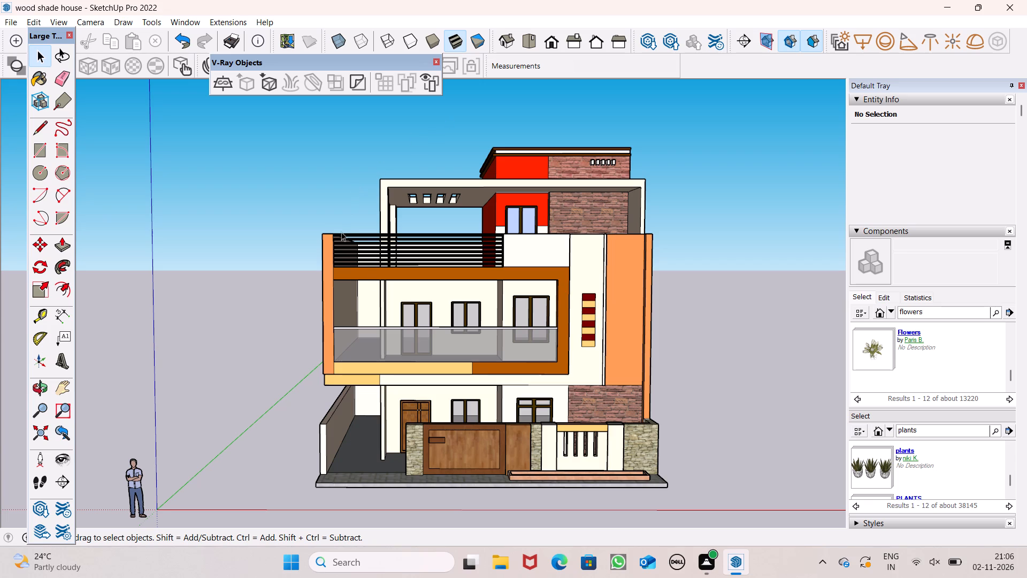
pyautogui.scroll(-1, 256, 194)
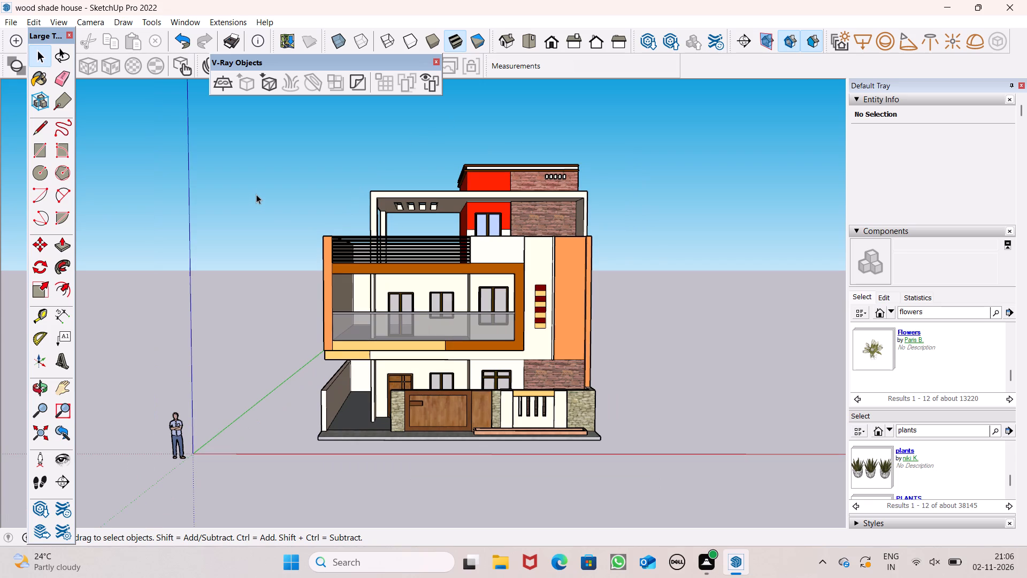
pyautogui.scroll(-1, 284, 222)
pyautogui.moveTo(289, 267); pyautogui.dragTo(335, 339, button='middle')
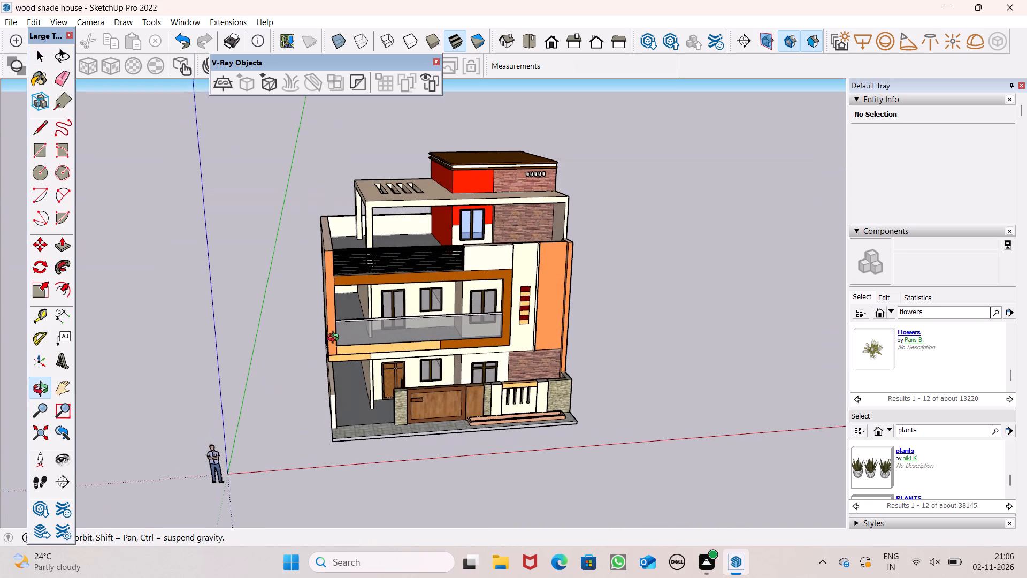
pyautogui.moveTo(335, 339); pyautogui.dragTo(303, 292, button='middle')
pyautogui.moveTo(358, 272); pyautogui.dragTo(362, 286, button='middle')
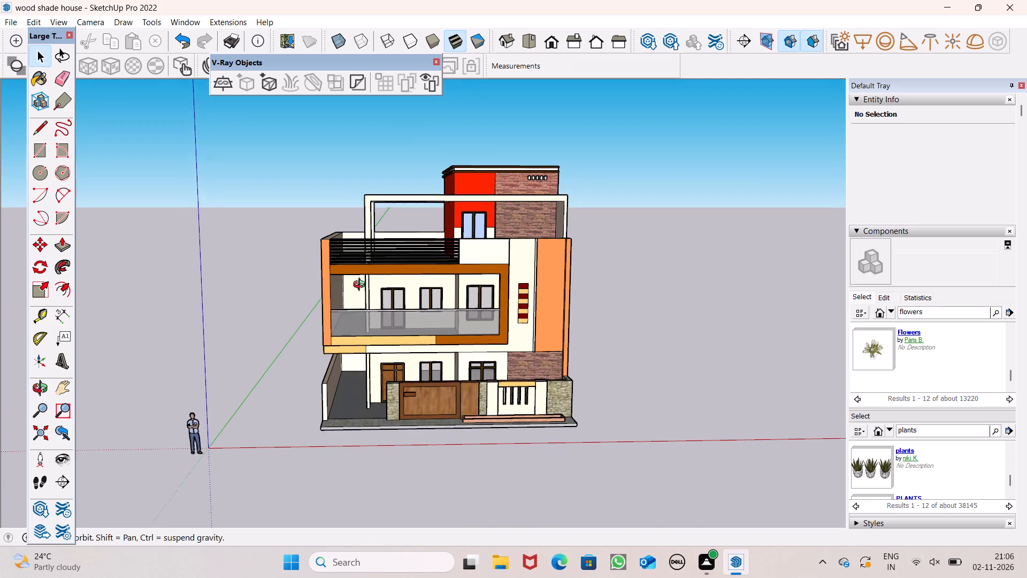
pyautogui.moveTo(362, 286); pyautogui.dragTo(371, 256, button='middle')
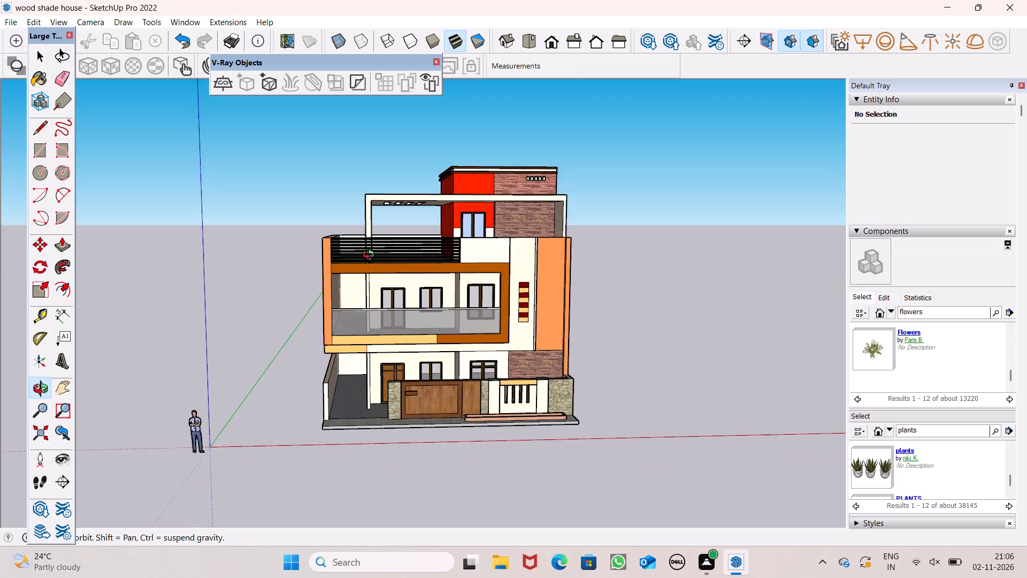
pyautogui.moveTo(371, 256); pyautogui.dragTo(458, 192, button='middle')
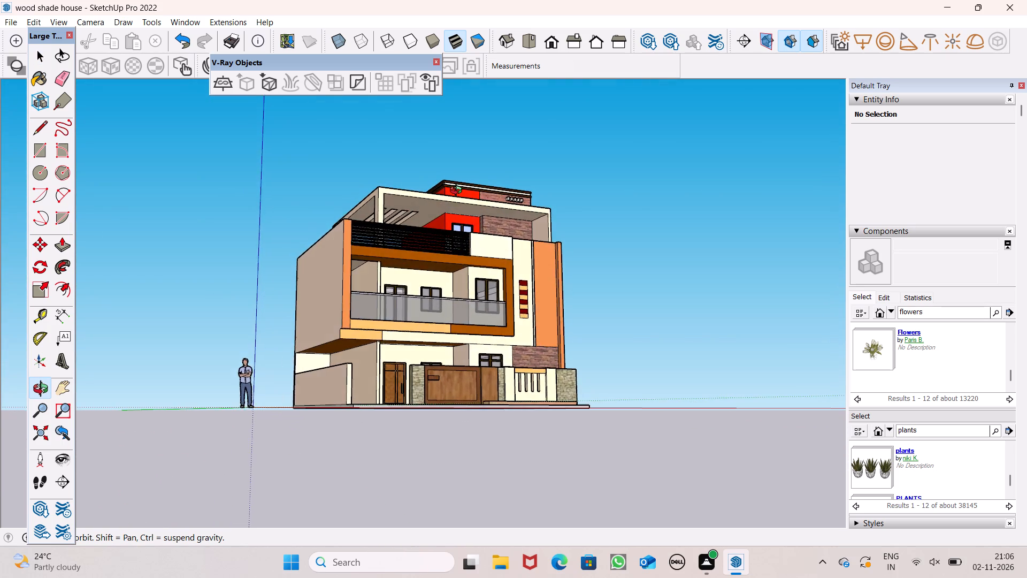
pyautogui.moveTo(458, 192); pyautogui.dragTo(421, 210, button='middle')
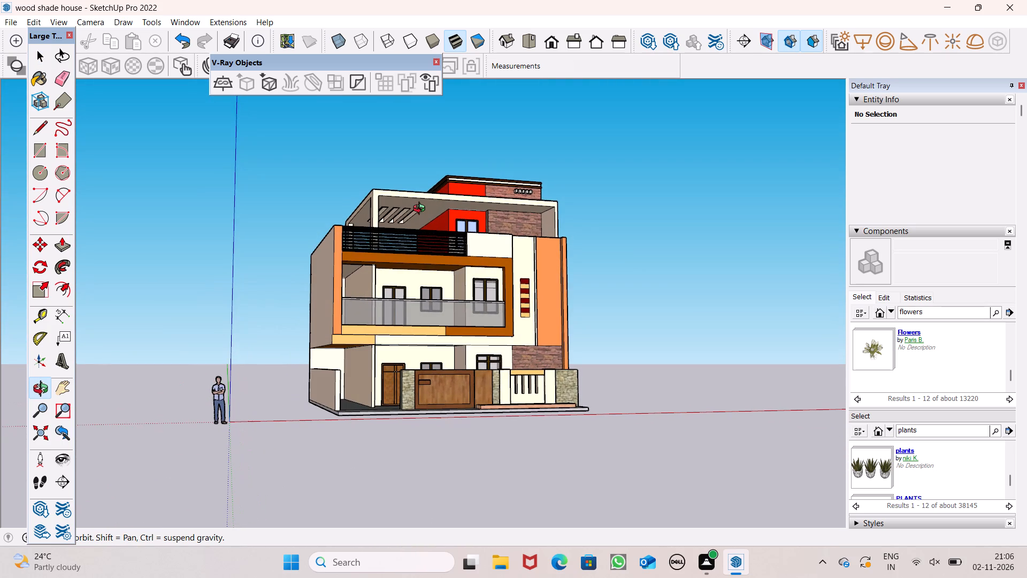
pyautogui.moveTo(421, 210); pyautogui.dragTo(379, 300, button='middle')
# Frame the whole house in a close, slightly raised front view and export it as a 2D graphic.
pyautogui.scroll(1, 354, 305)
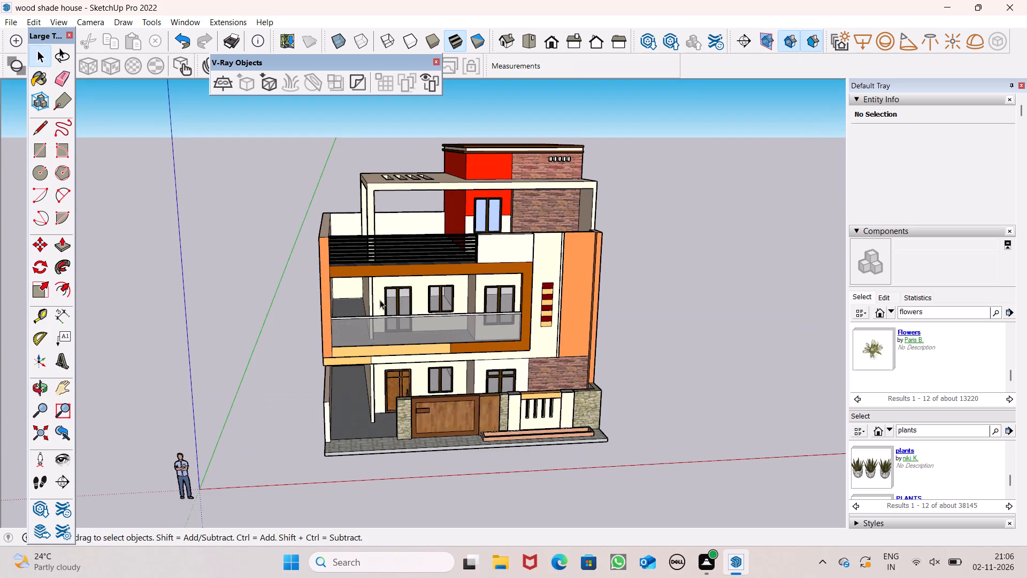
pyautogui.scroll(1, 485, 346)
pyautogui.moveTo(589, 420); pyautogui.dragTo(564, 422, button='middle')
pyautogui.scroll(2, 483, 268)
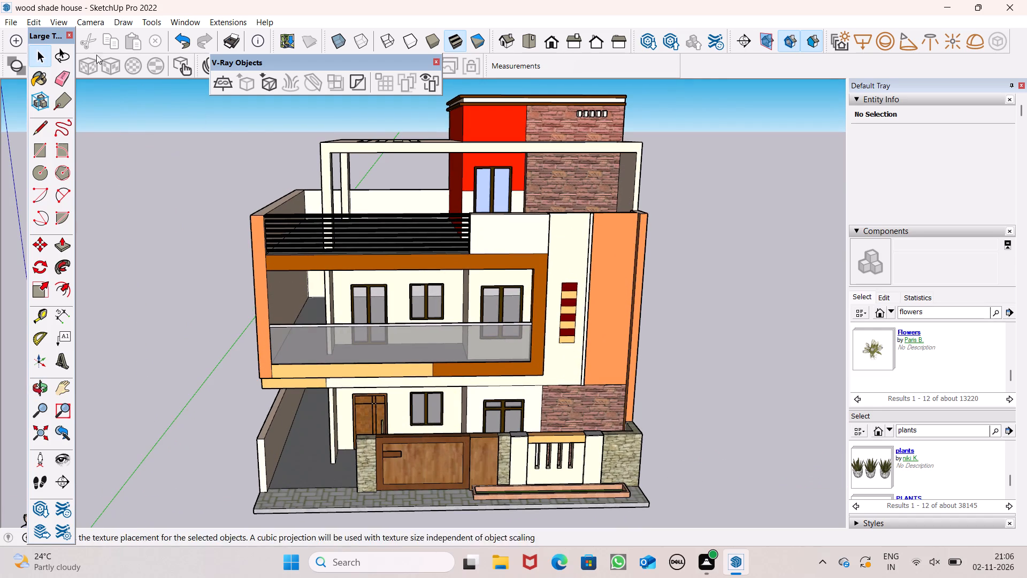
pyautogui.click(13, 17)
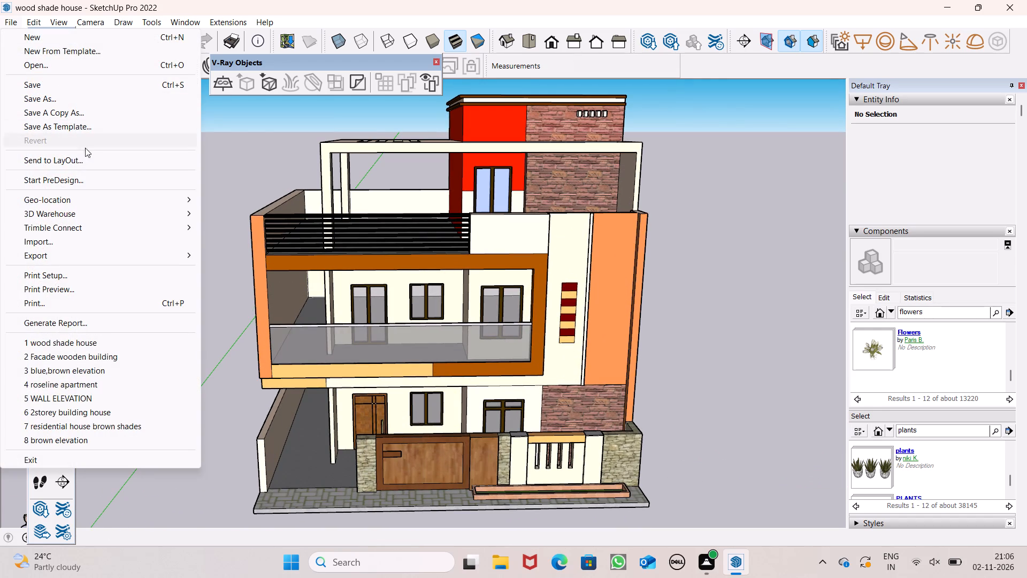
pyautogui.click(125, 266)
pyautogui.click(125, 264)
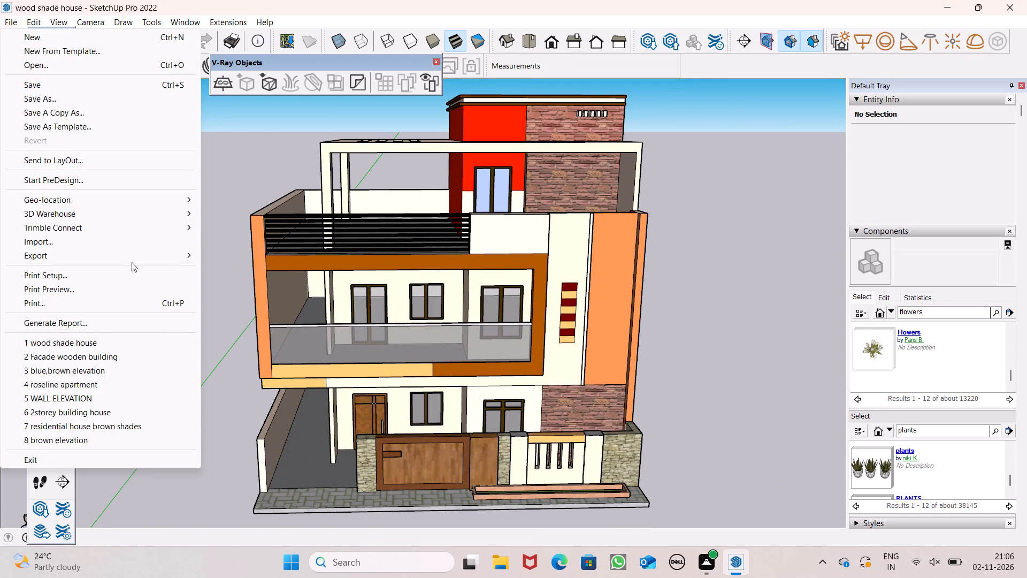
pyautogui.click(139, 258)
pyautogui.click(246, 275)
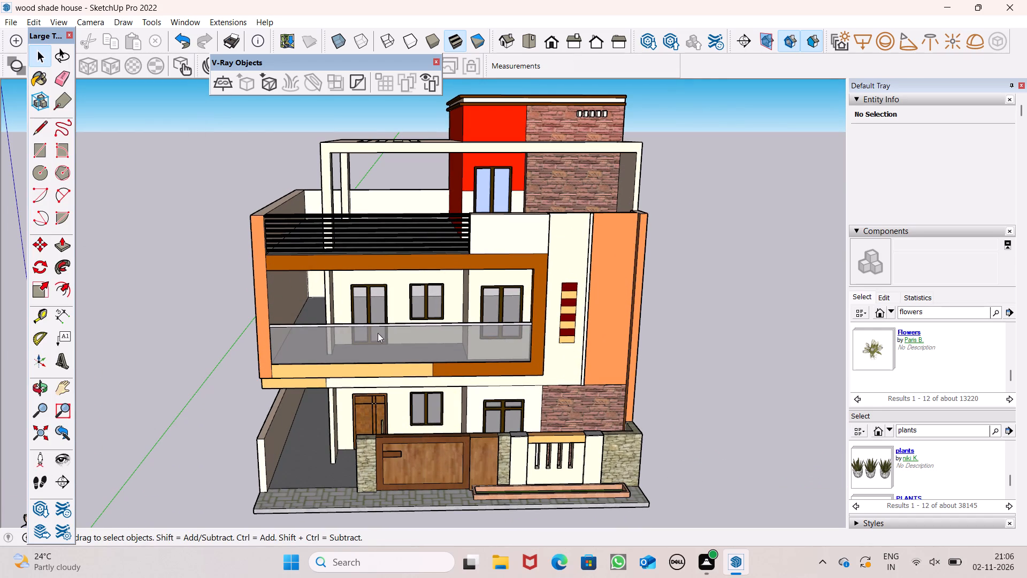
pyautogui.middleClick(381, 340)
pyautogui.click(705, 391)
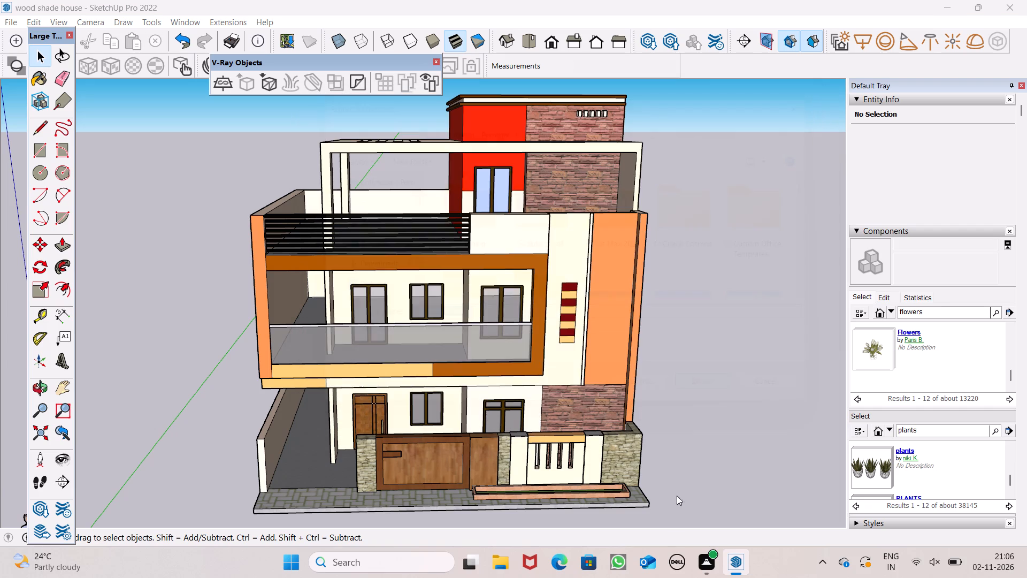